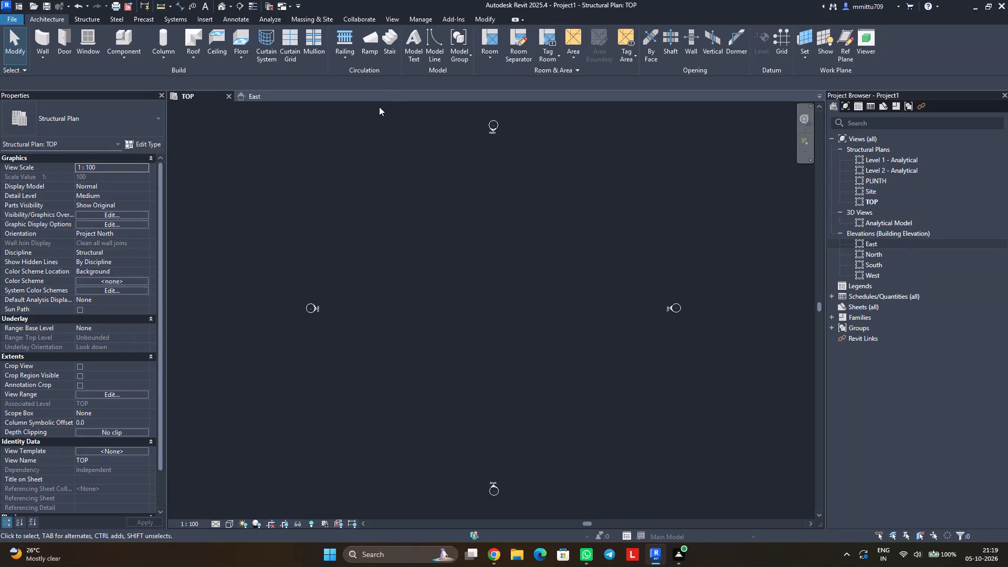
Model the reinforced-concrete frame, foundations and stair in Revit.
Draw six horizontal grid lines in the TOP plan, spaced about 9000, 9000, 7000, 6000 and 6000 mm from top to bottom.
left_click(778, 42)
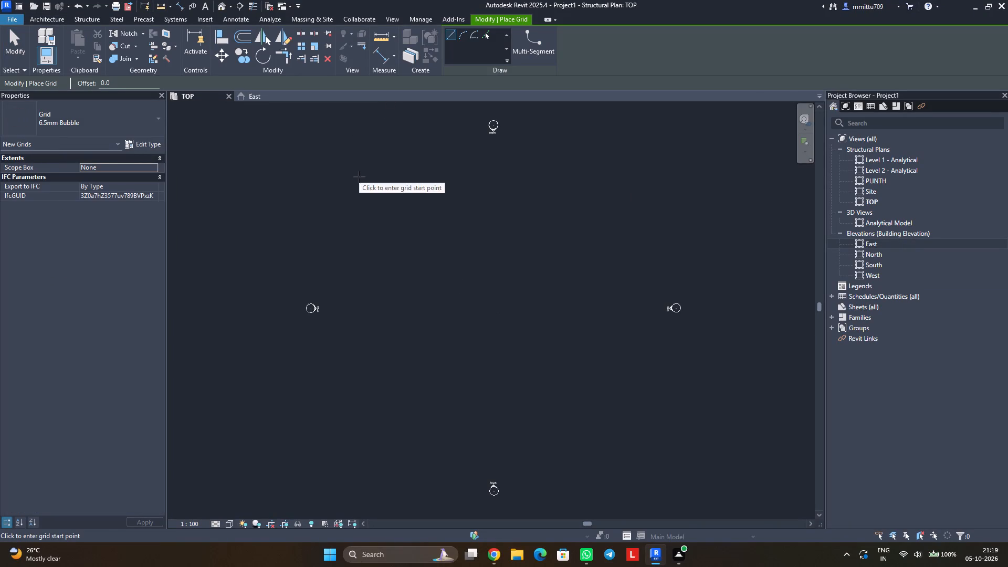
left_click(351, 178)
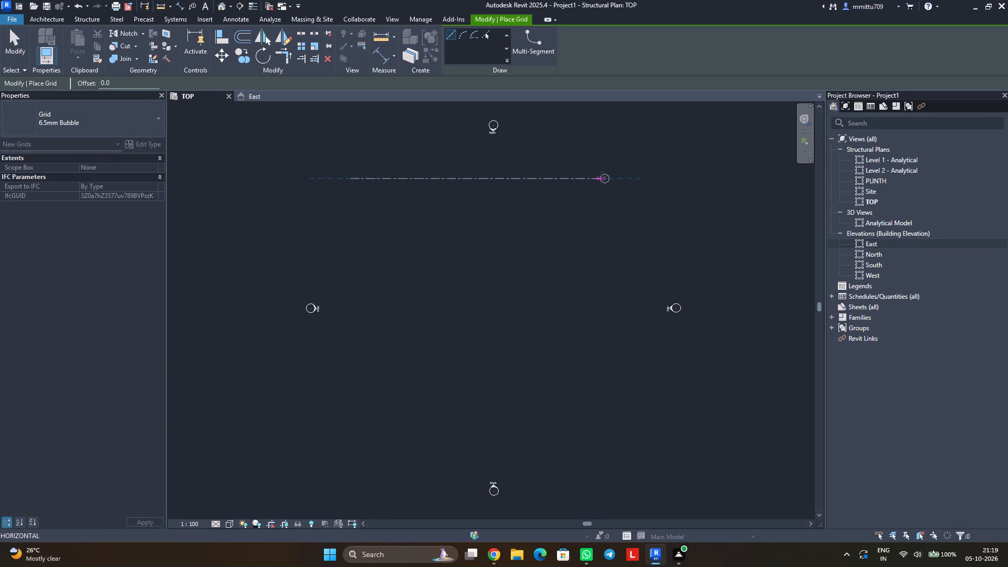
left_click(602, 177)
left_click(352, 244)
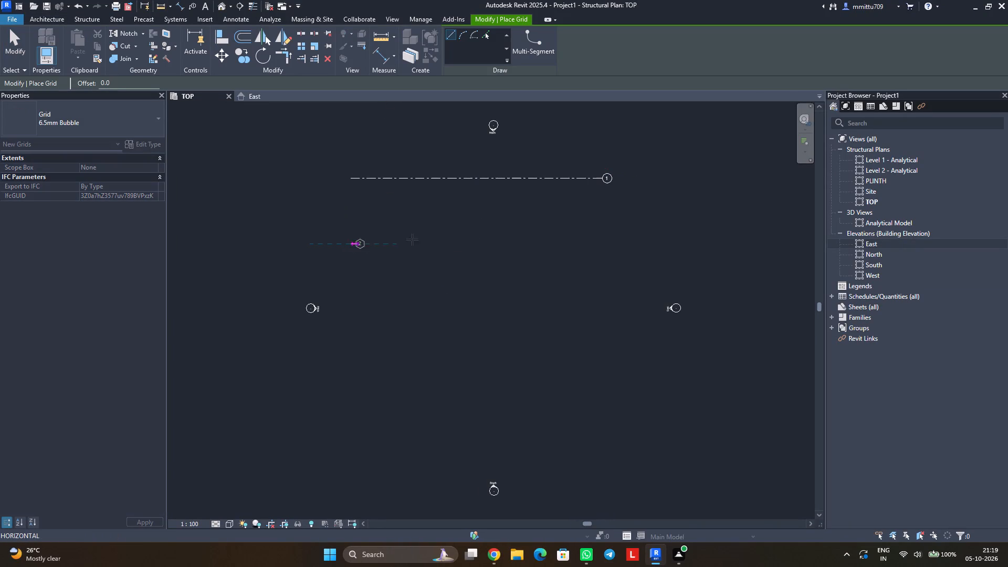
left_click(598, 239)
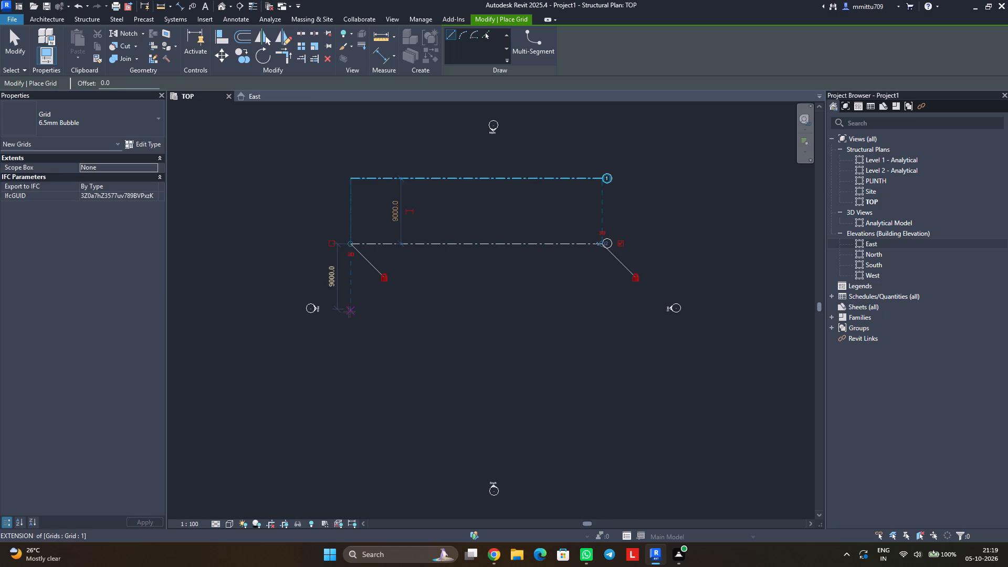
left_click(349, 312)
left_click(600, 301)
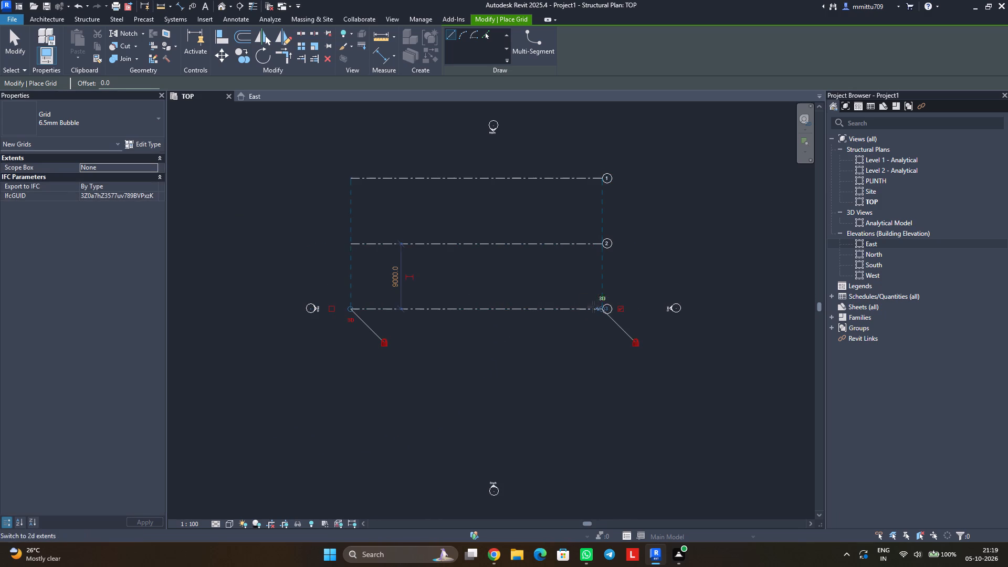
left_click(349, 360)
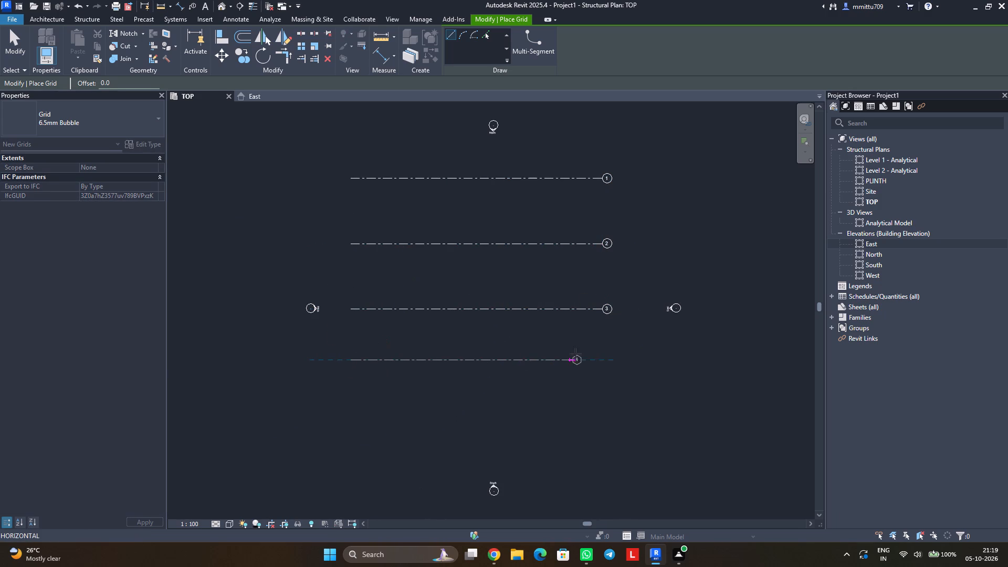
left_click(604, 353)
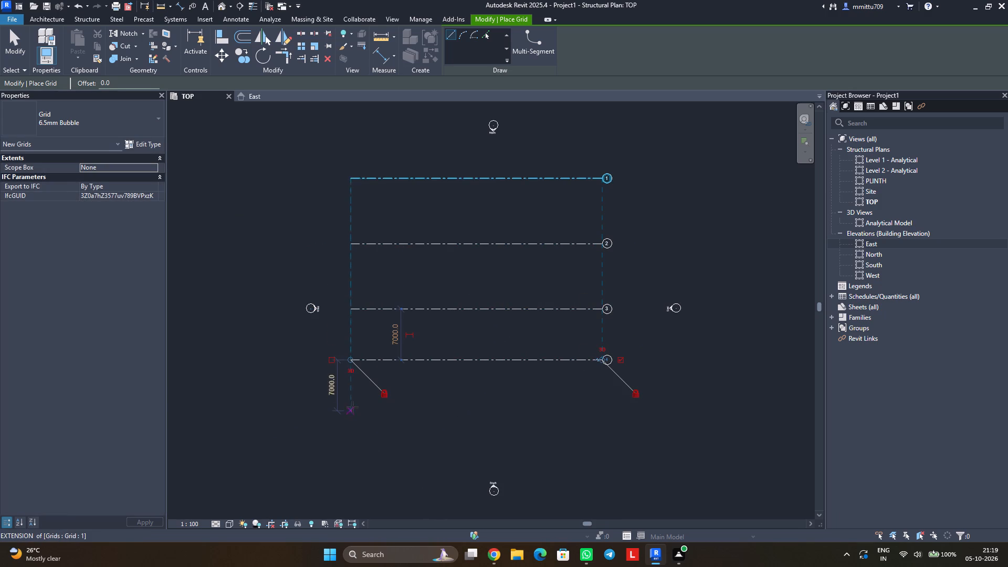
left_click(352, 407)
left_click(603, 405)
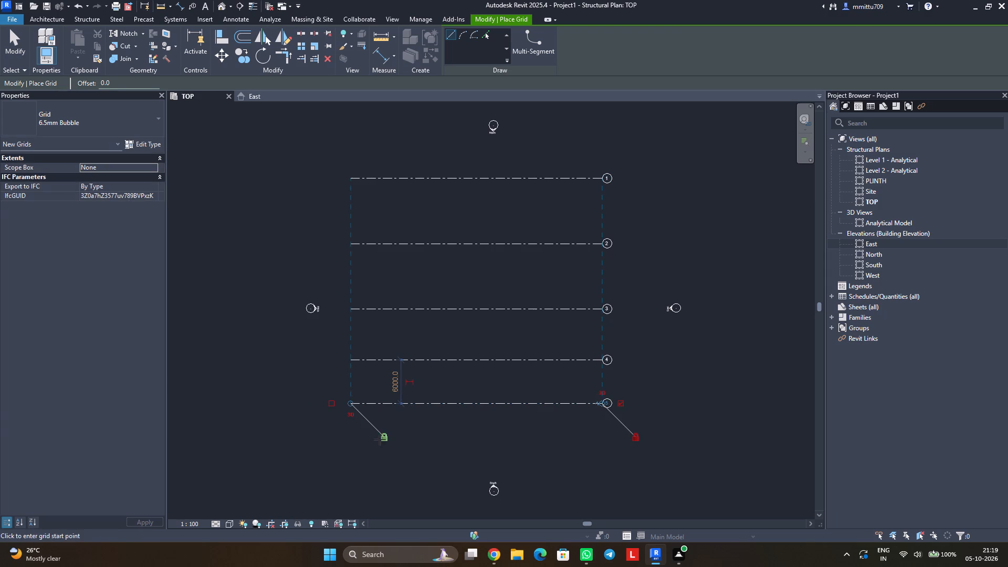
left_click(352, 445)
left_click(603, 440)
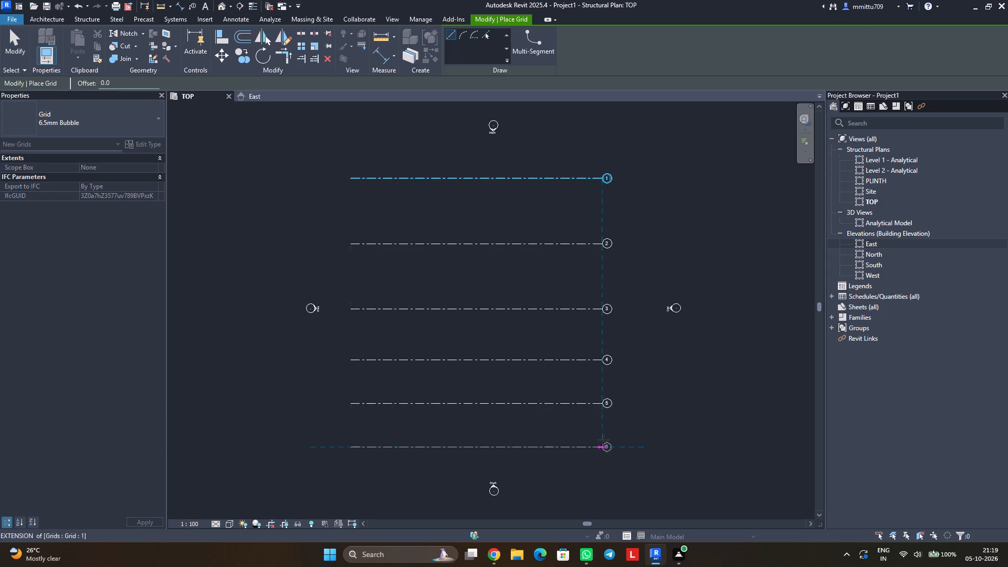
Draw six vertical grid lines crossing the horizontal ones, spaced about 6000, 6000, 6000, 5000 and 5000 mm from left to right.
left_click(373, 484)
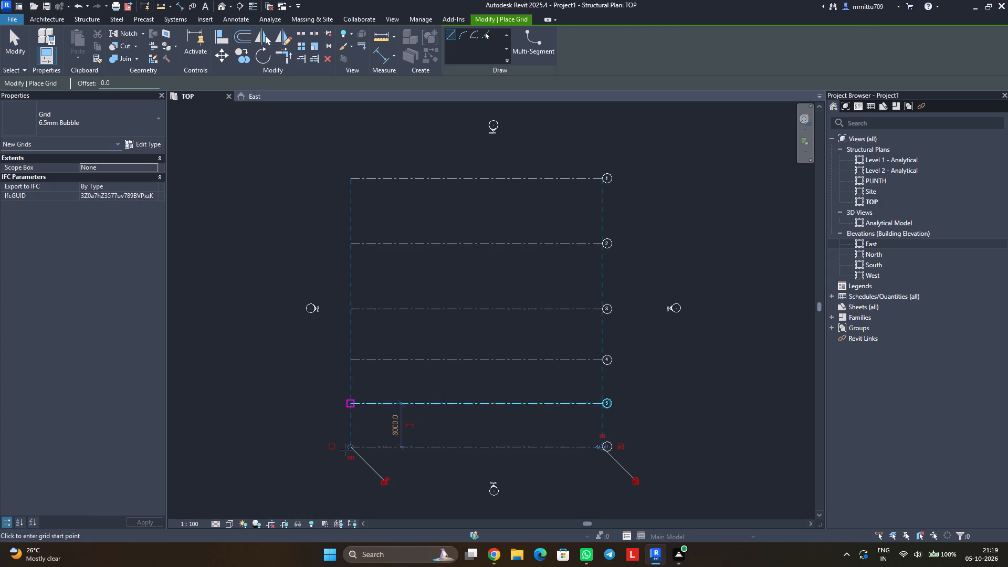
key("Escape")
left_click(378, 482)
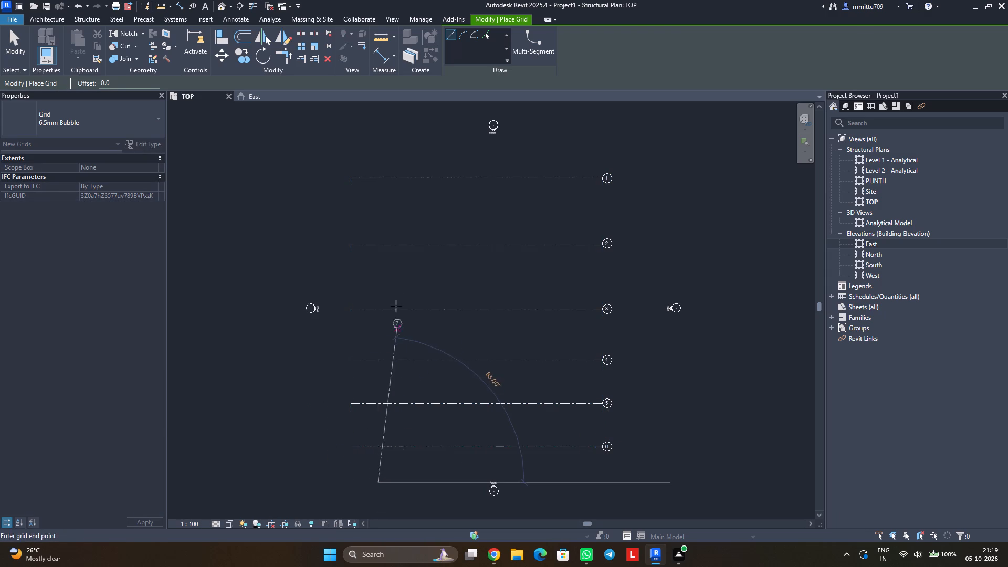
left_click(378, 146)
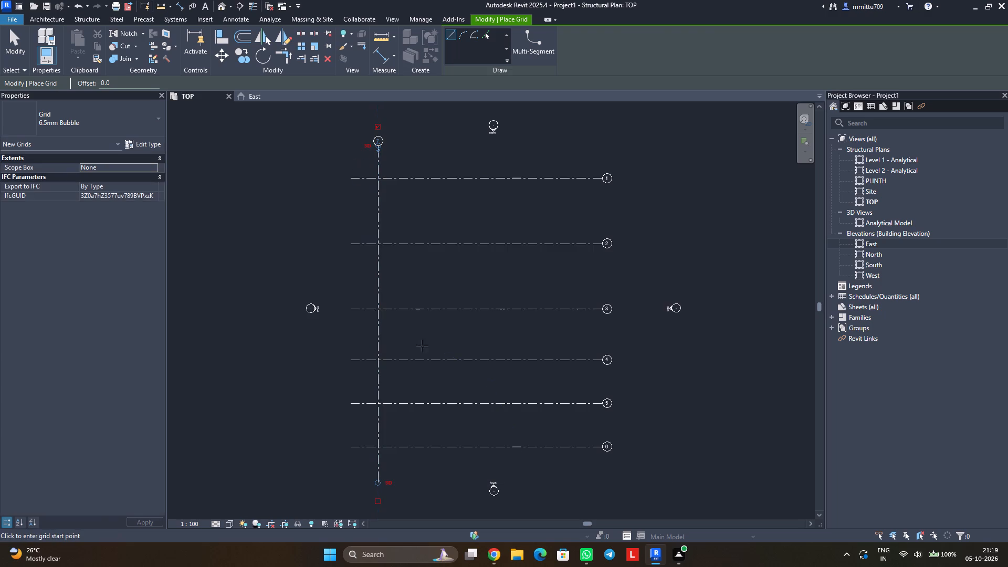
left_click(422, 480)
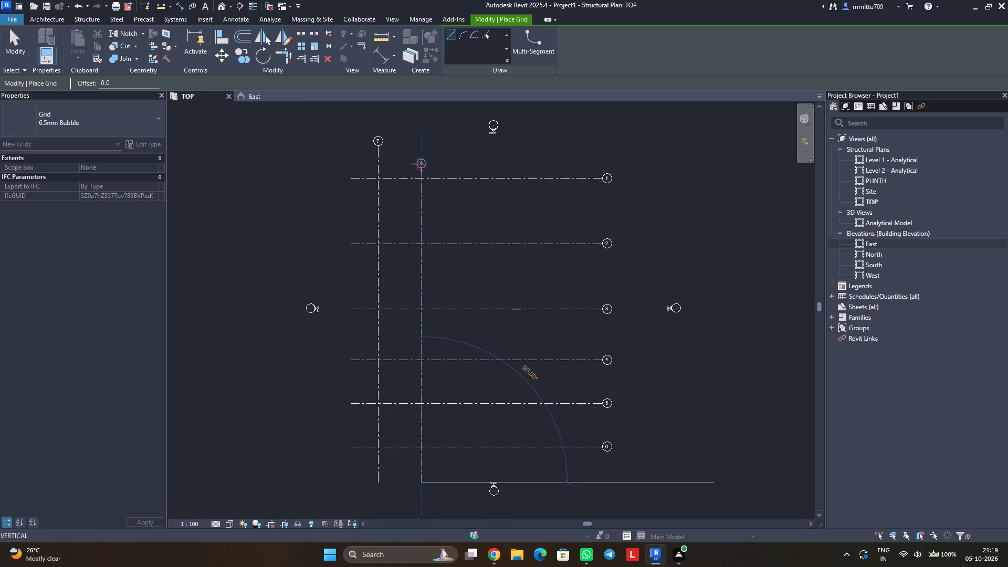
left_click(418, 143)
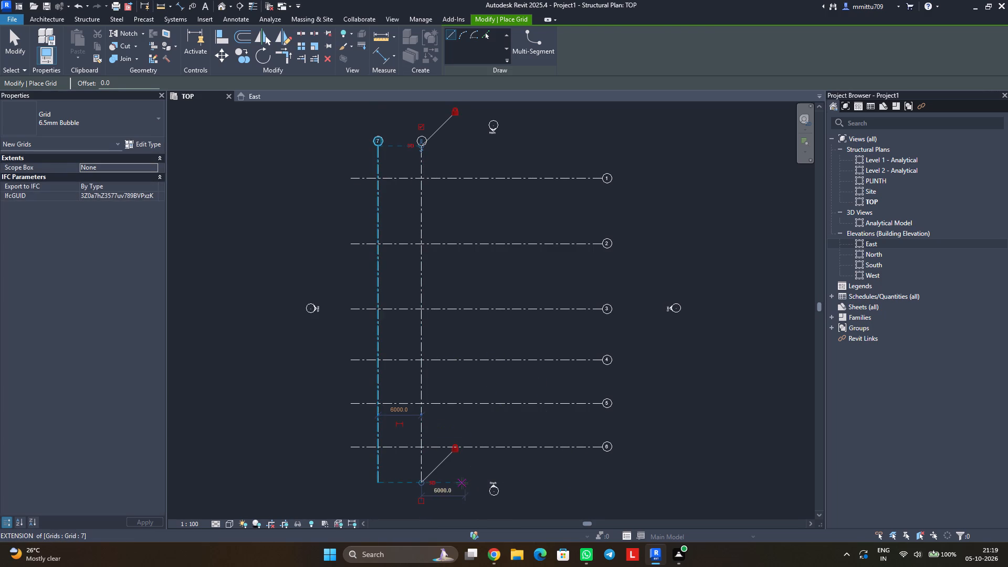
left_click(463, 482)
left_click(456, 143)
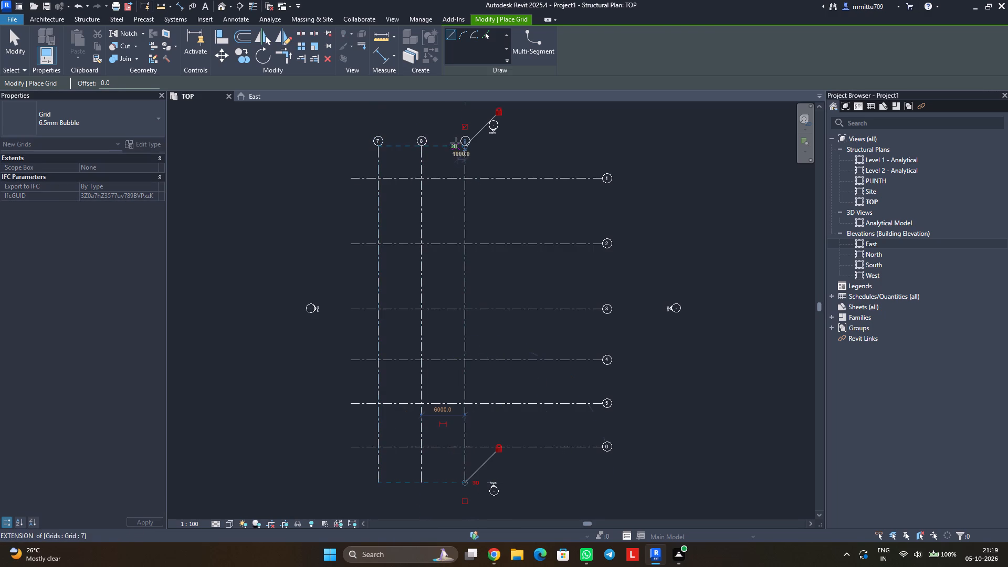
left_click(512, 477)
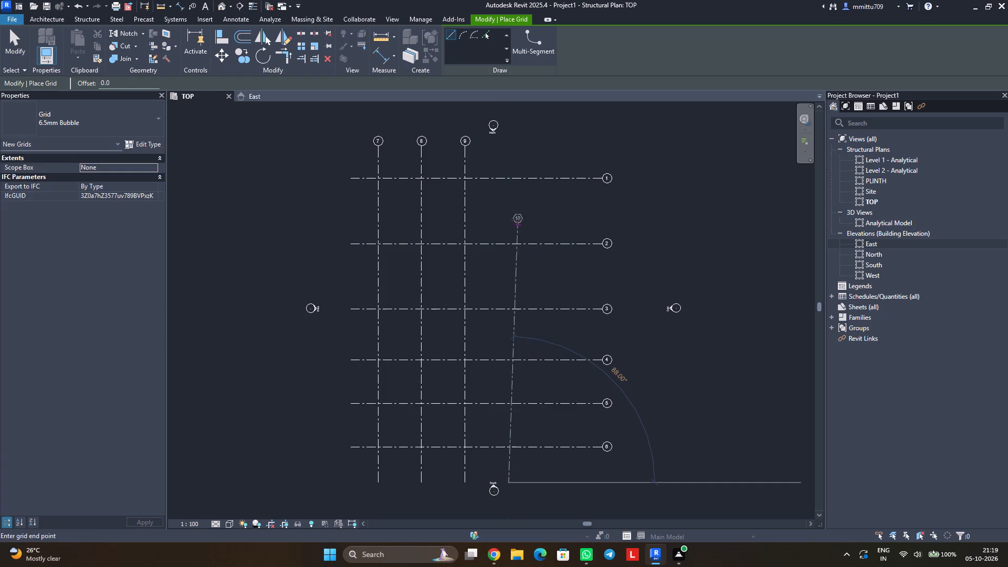
left_click(510, 148)
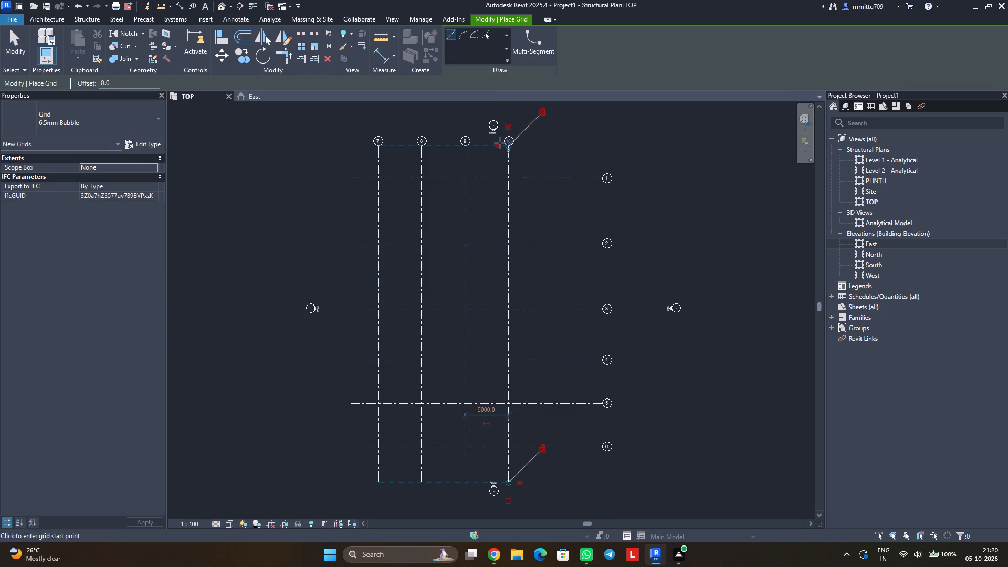
left_click(543, 483)
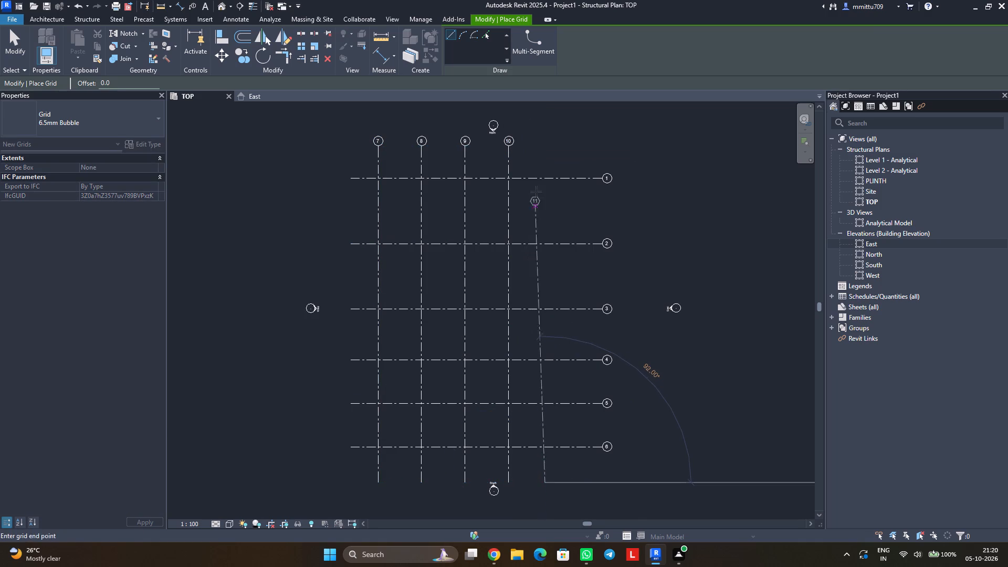
left_click(543, 145)
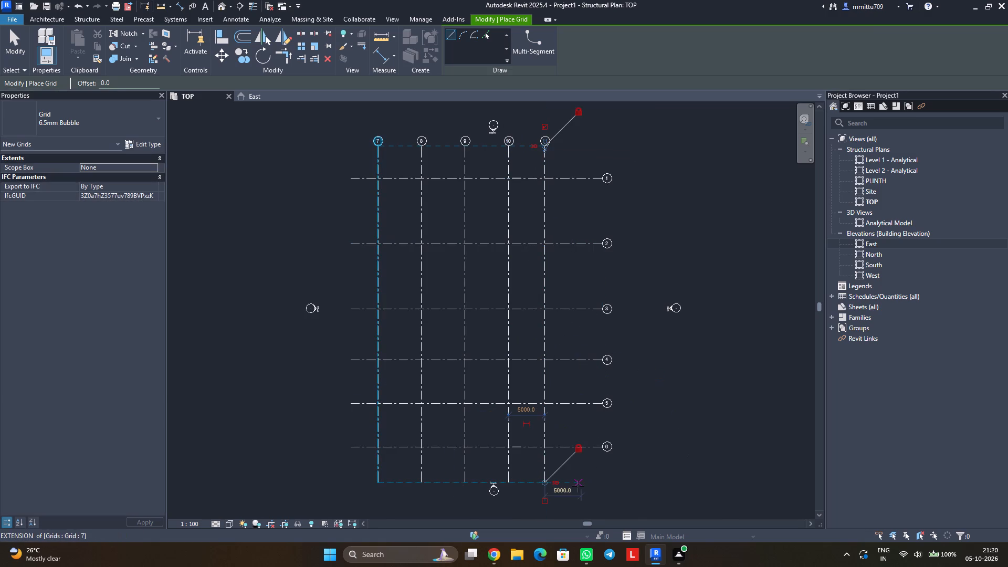
left_click(578, 486)
left_click(574, 145)
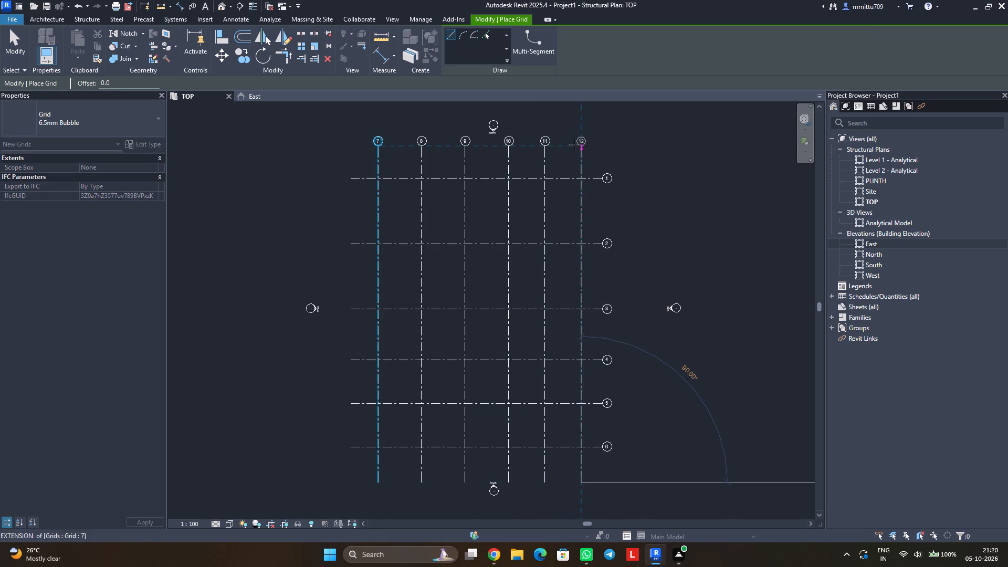
key("Escape")
key("Escape")
key("Escape")
Add overall aligned dimensions between the outermost horizontal grids 1 and 6 and the outermost vertical grids 7 and 12.
middle_click_drag(465, 350, 474, 303)
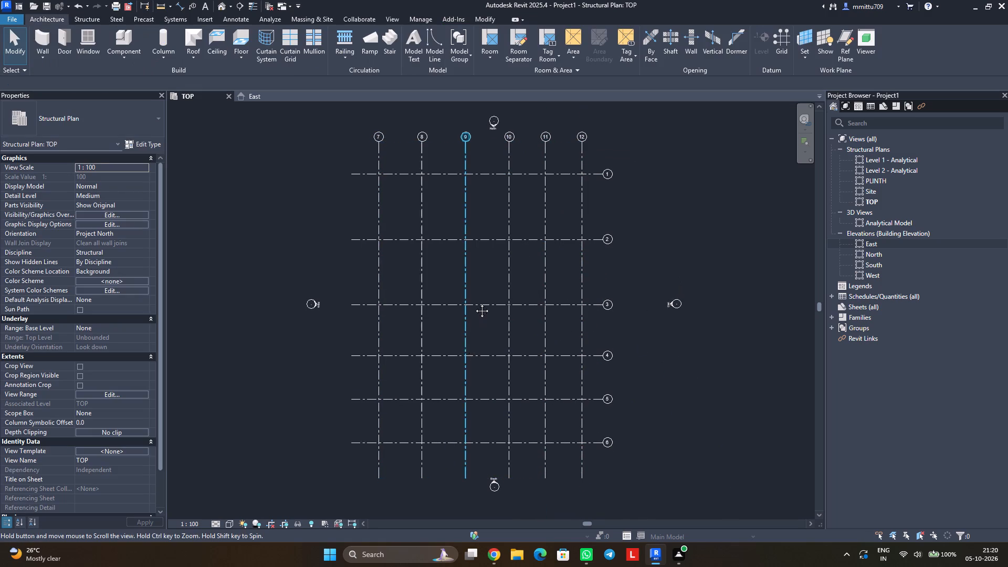
middle_click_drag(474, 303, 474, 299)
middle_click_drag(428, 318, 427, 339)
middle_click_drag(415, 301, 415, 309)
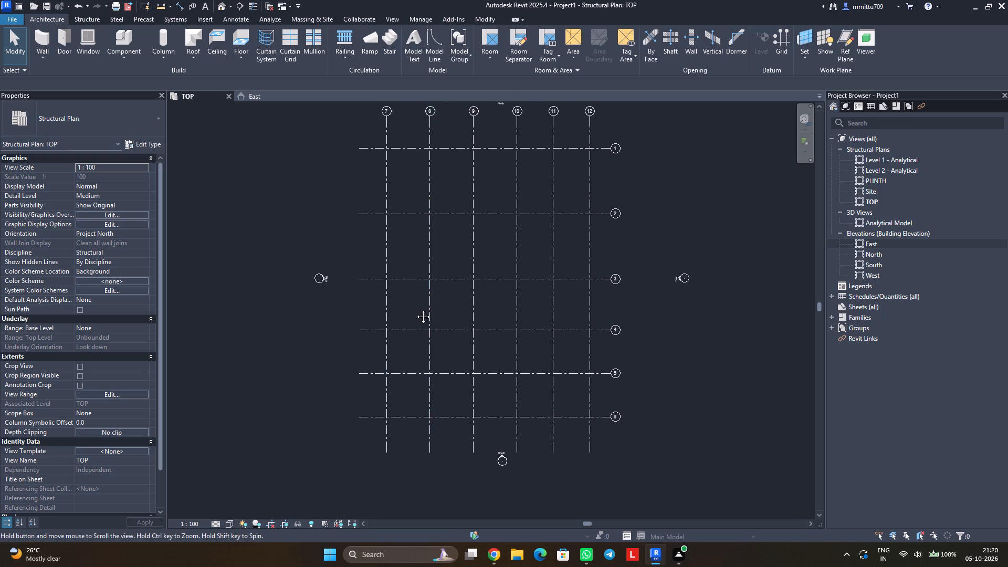
middle_click_drag(415, 309, 412, 315)
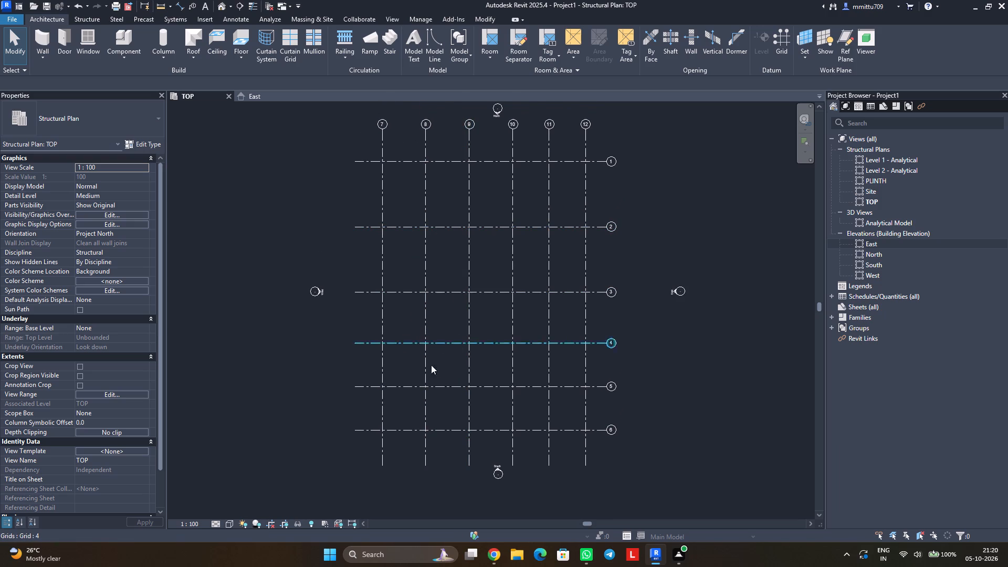
type("DI")
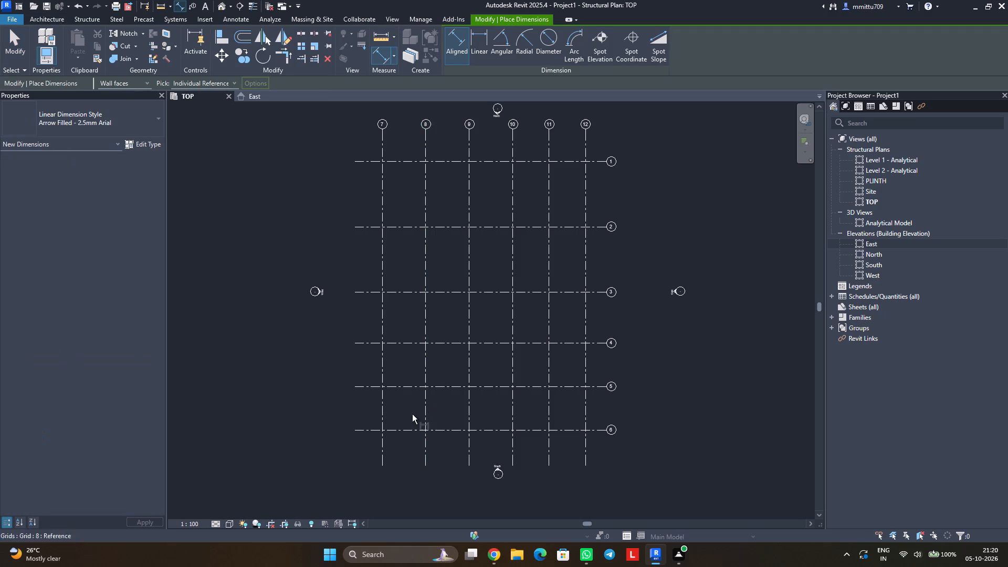
left_click(363, 427)
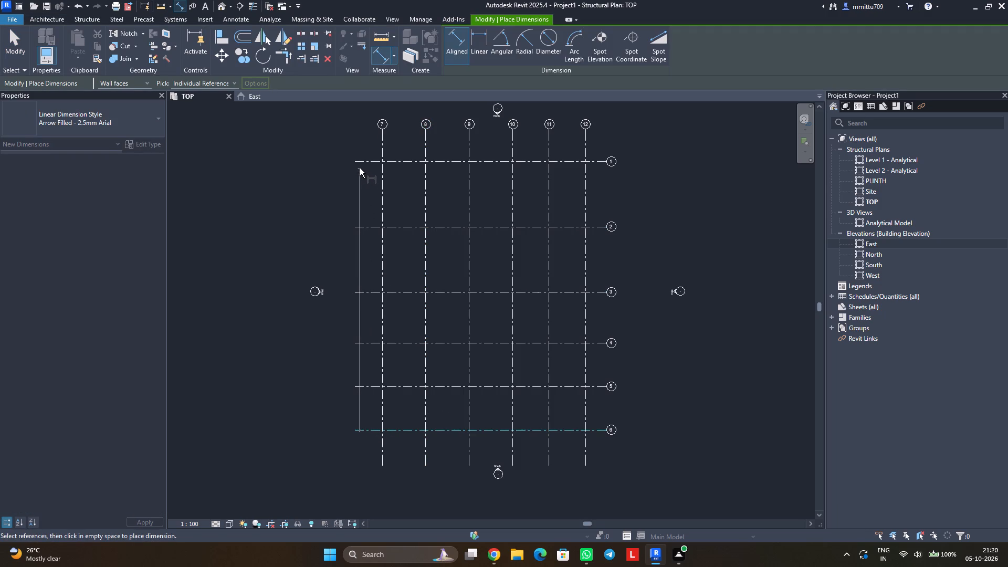
left_click(360, 161)
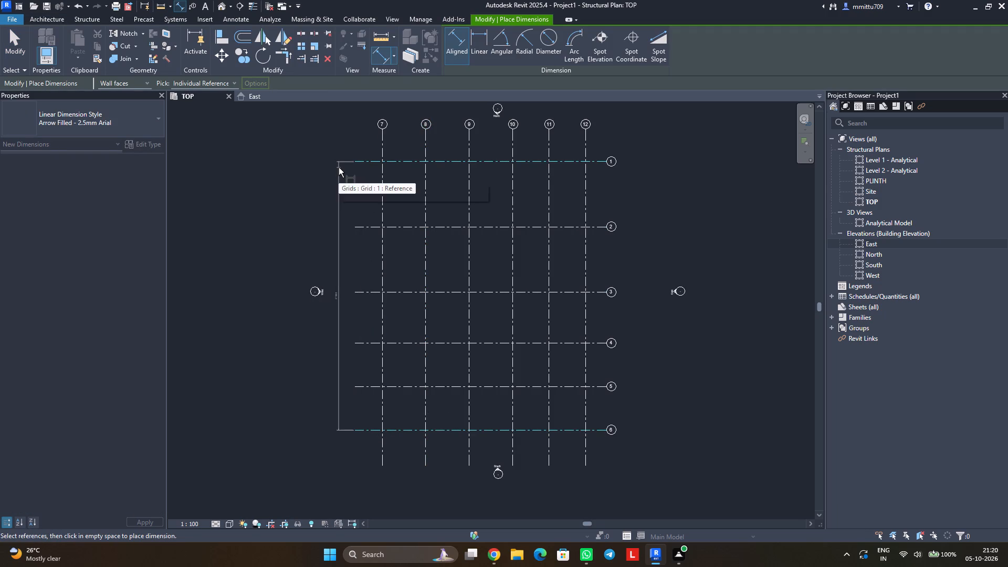
left_click(339, 167)
left_click(383, 144)
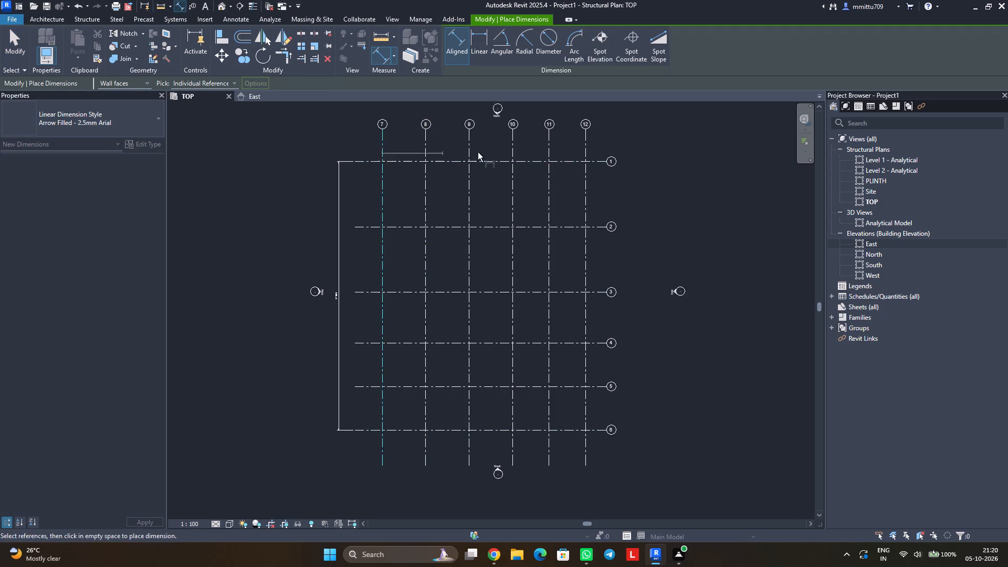
left_click(585, 146)
left_click(622, 138)
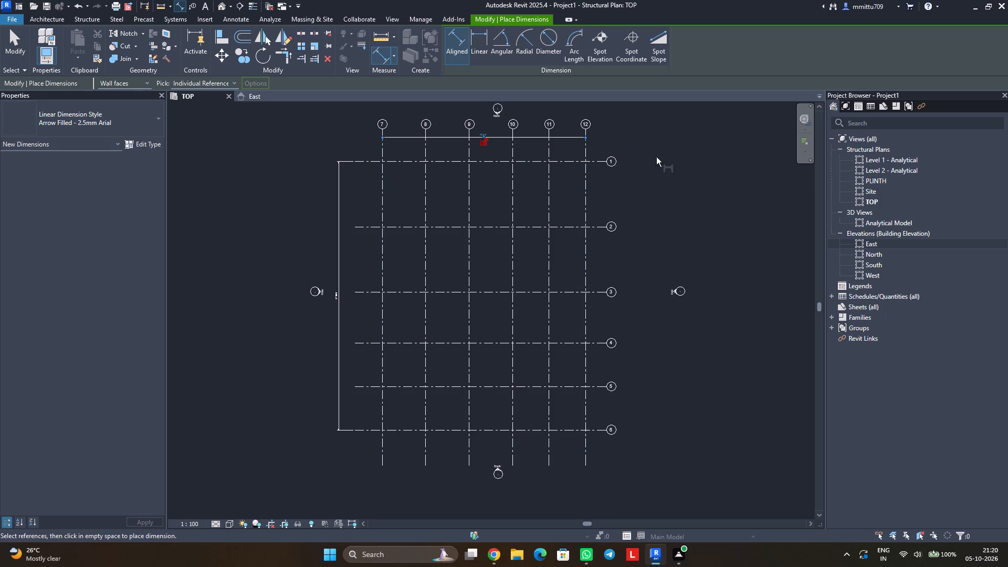
key("Escape")
key("Escape")
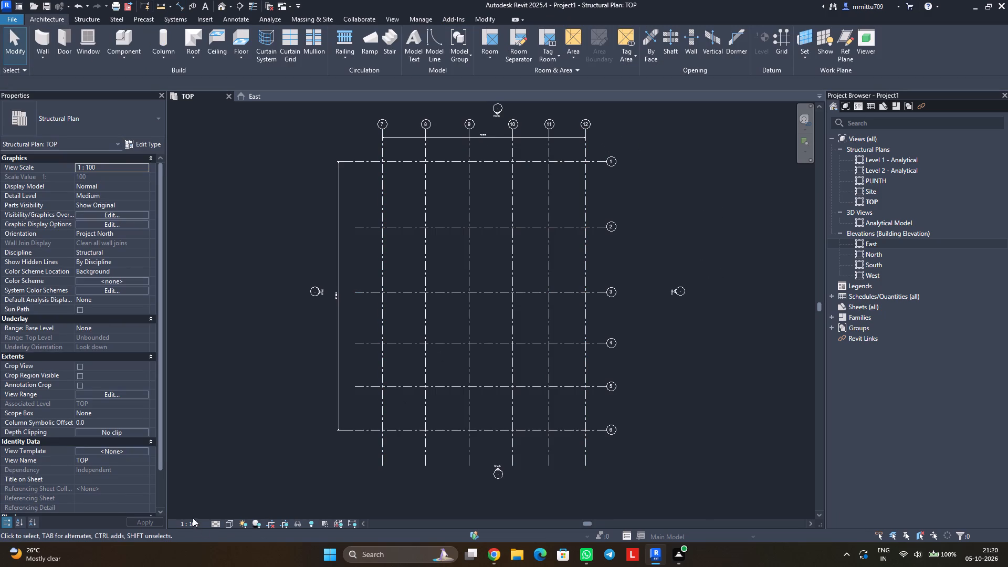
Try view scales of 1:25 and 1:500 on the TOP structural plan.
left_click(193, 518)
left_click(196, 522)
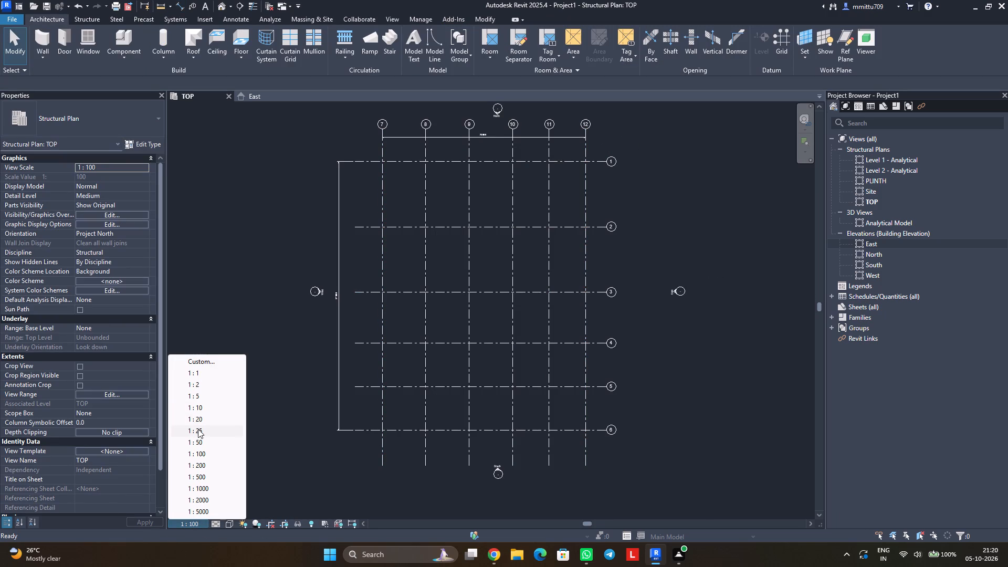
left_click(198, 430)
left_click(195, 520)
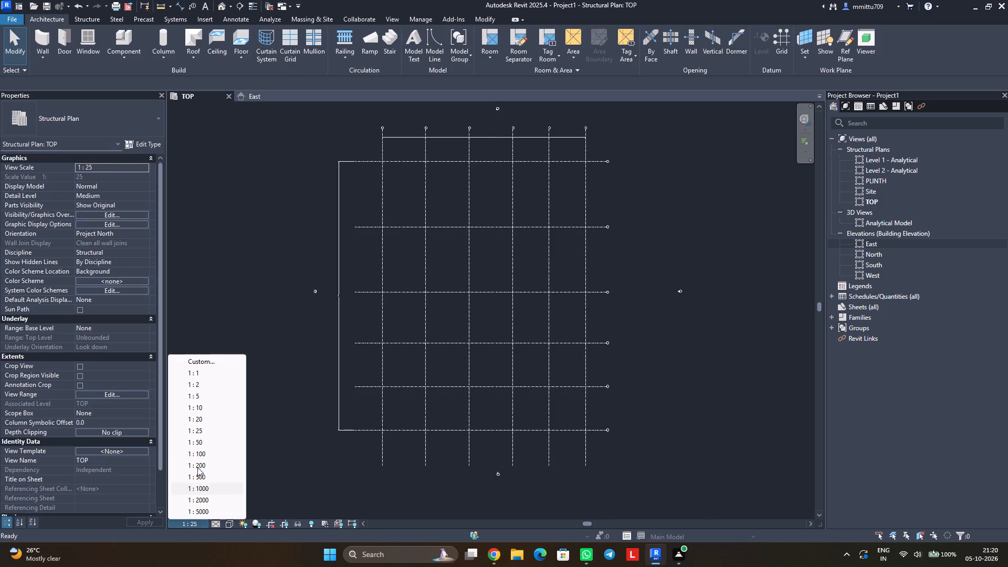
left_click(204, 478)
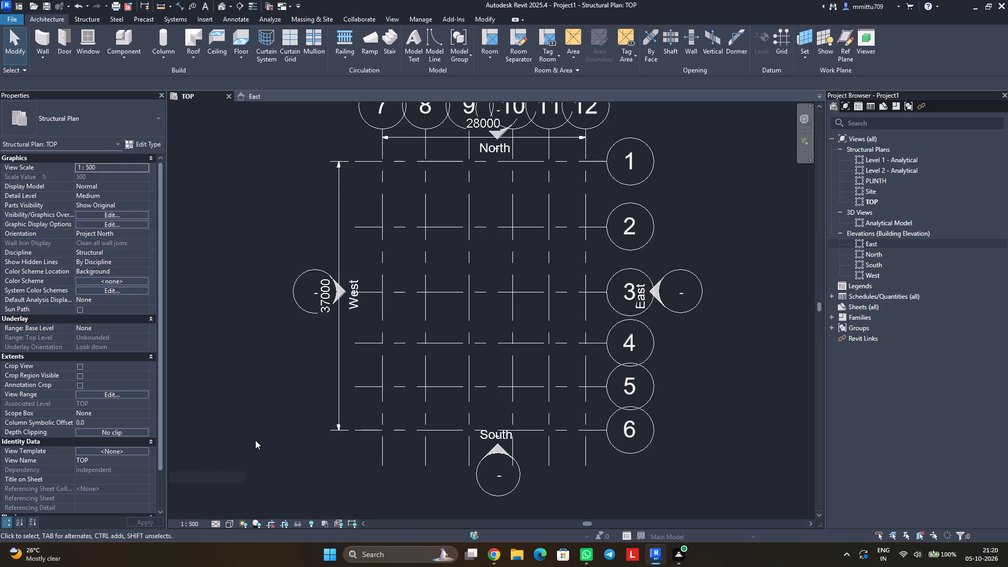
Set the view scale of the TOP structural plan to 1:200.
left_click(192, 521)
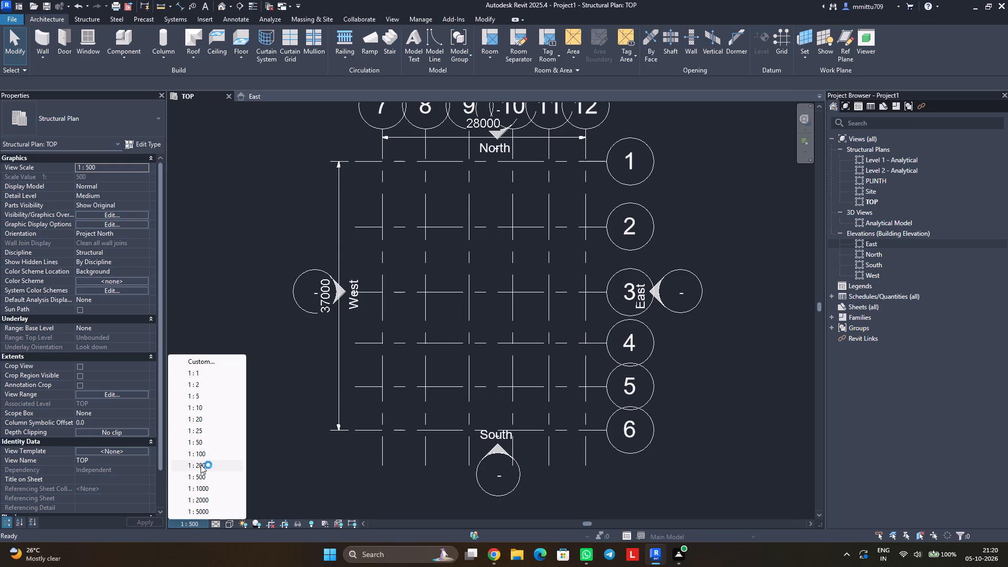
left_click(201, 465)
middle_click_drag(291, 401, 293, 416)
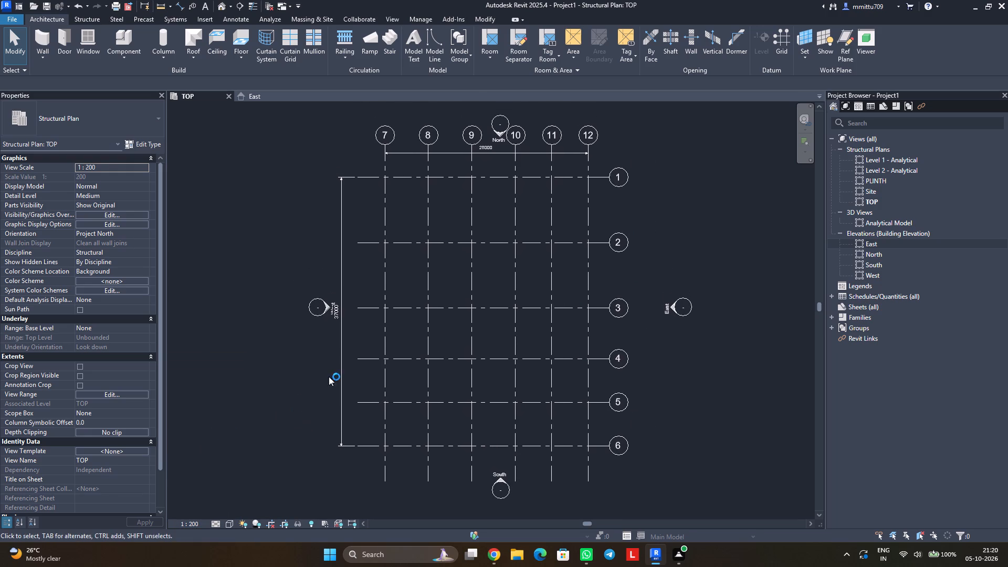
middle_click_drag(464, 352, 464, 372)
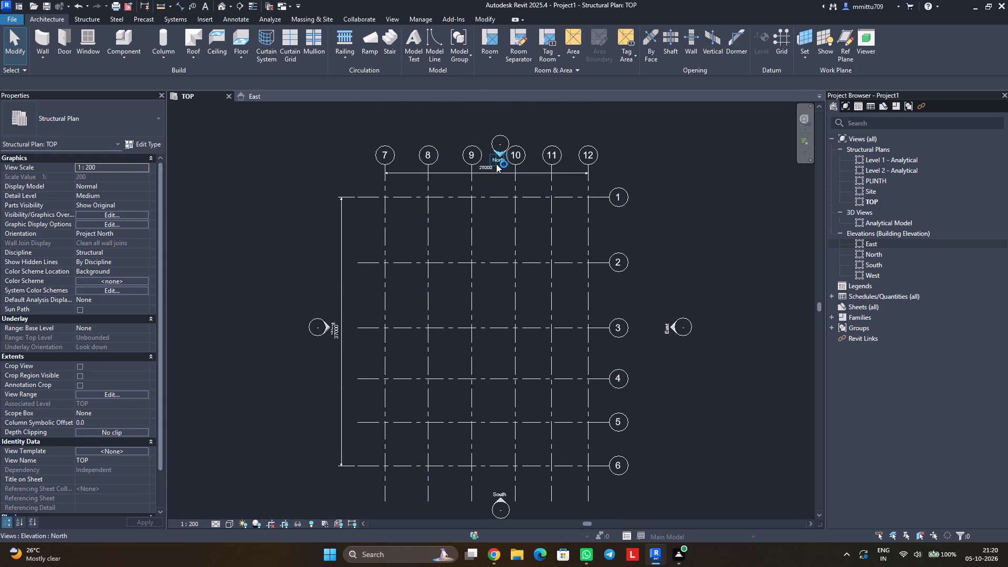
Move the North elevation marker upward, clear of the vertical grid bubbles and the overall horizontal dimension.
left_click(500, 151)
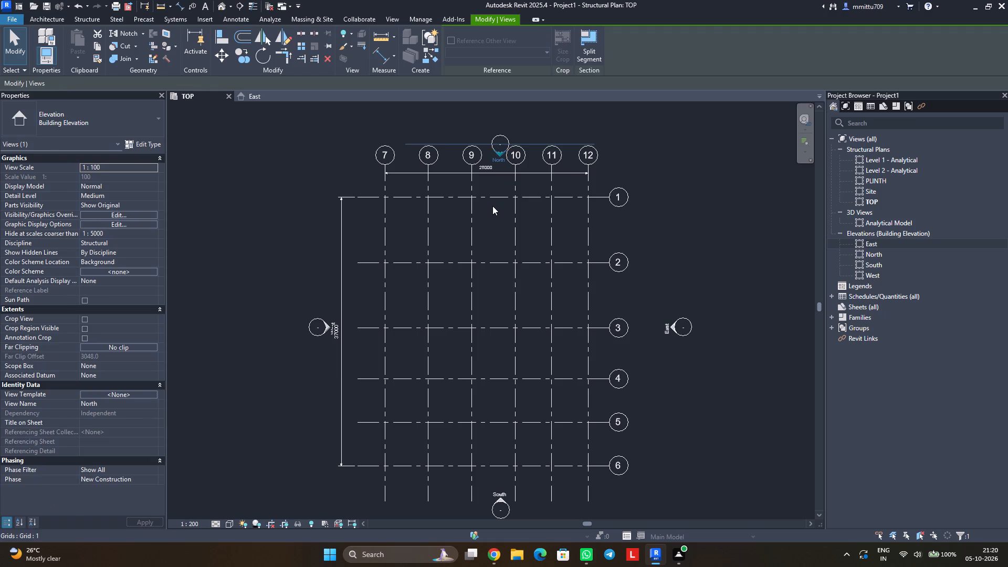
key("Escape")
key("Escape")
left_click(500, 137)
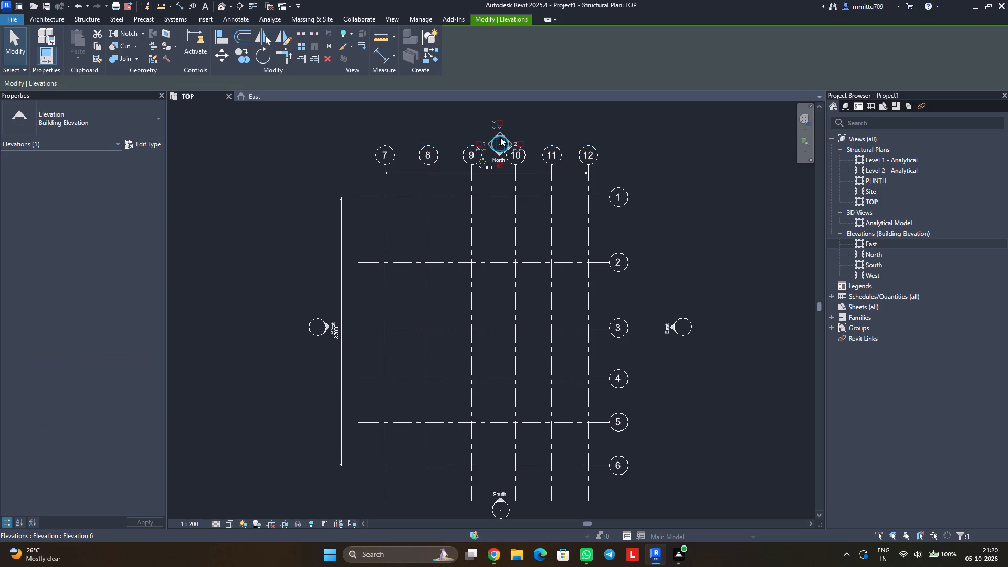
key("Up")
key("Up")
key("Up")
key("Up")
key("Up")
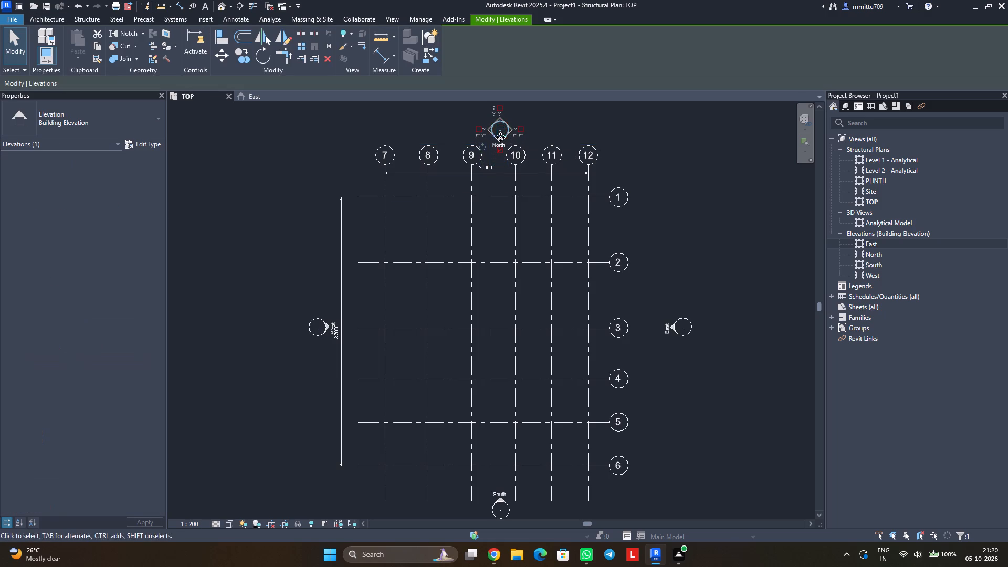
key("Up")
key("Up")
key("Up")
key("Up")
key("Up")
key("Up")
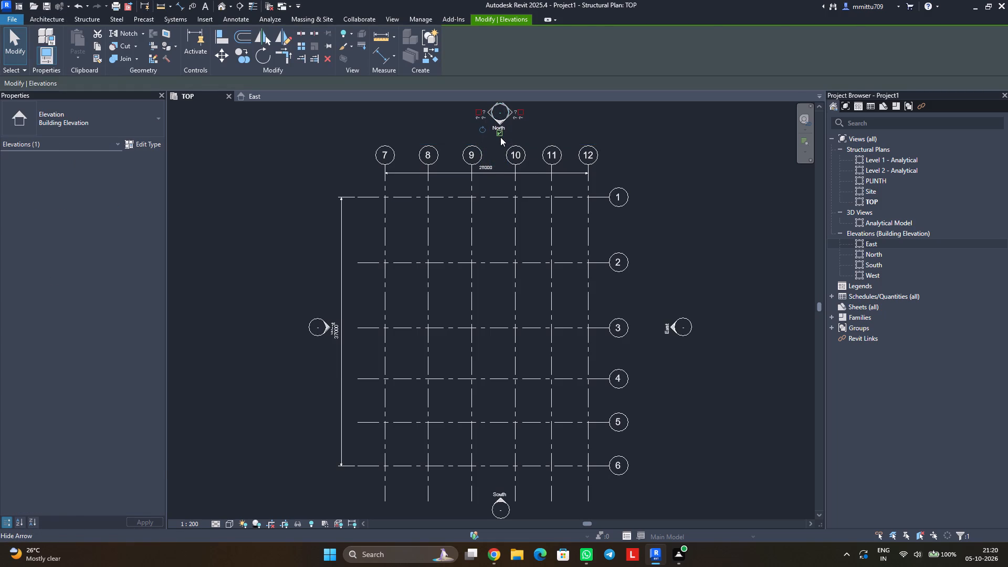
key("Escape")
Move the South elevation marker slightly downward, farther from the lower ends of the vertical grid lines.
scroll(505, 151, "down", 2)
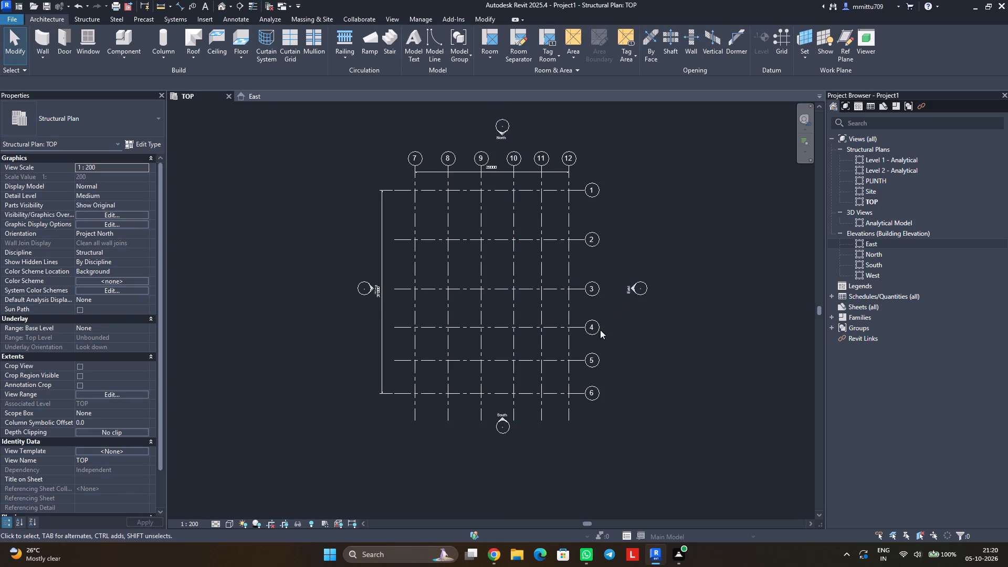
left_click(503, 435)
key("Down")
key("Down")
key("Down")
key("Down")
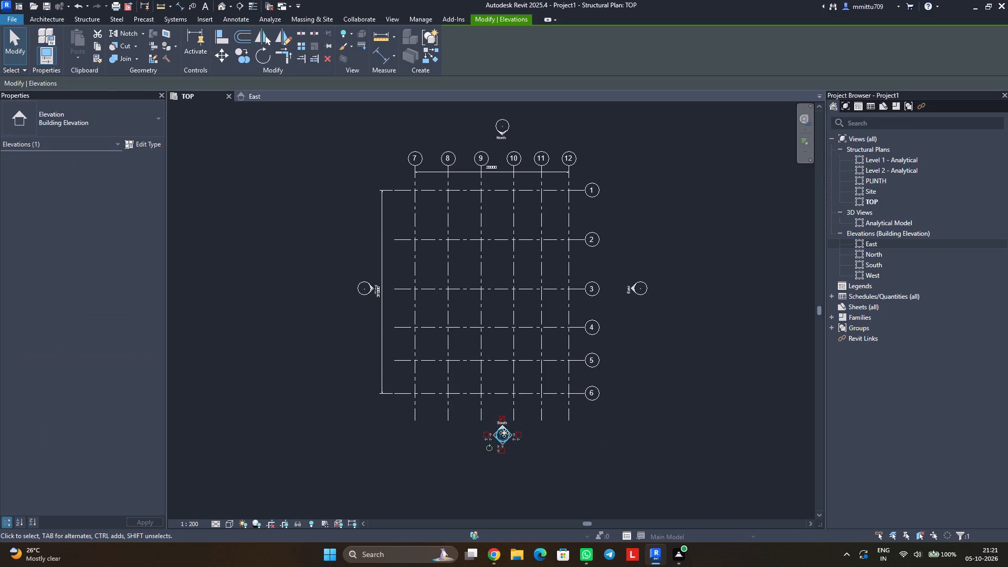
key("Down")
left_click(335, 322)
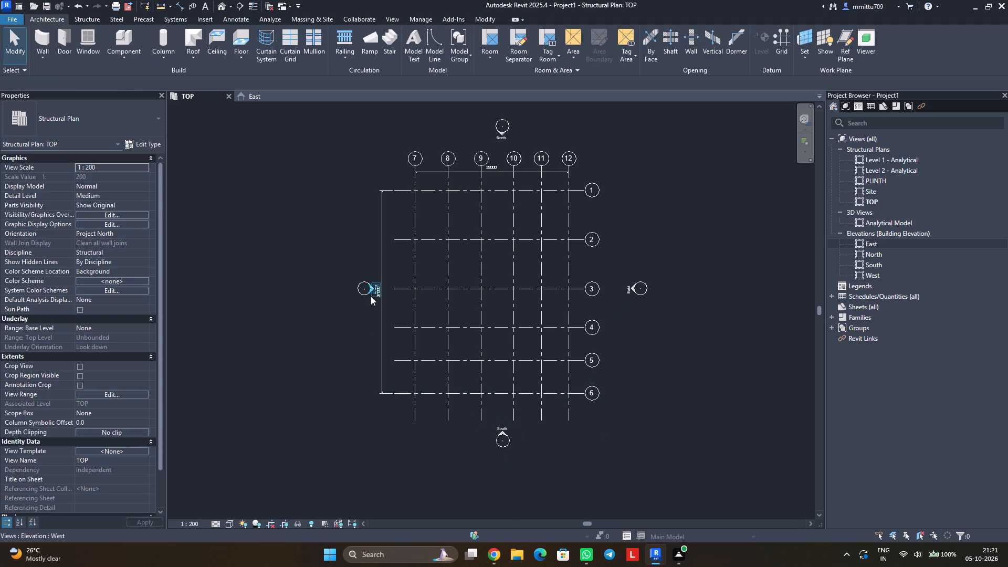
Move the West elevation marker outward to the left, clear of the overall vertical dimension text.
left_click(354, 290)
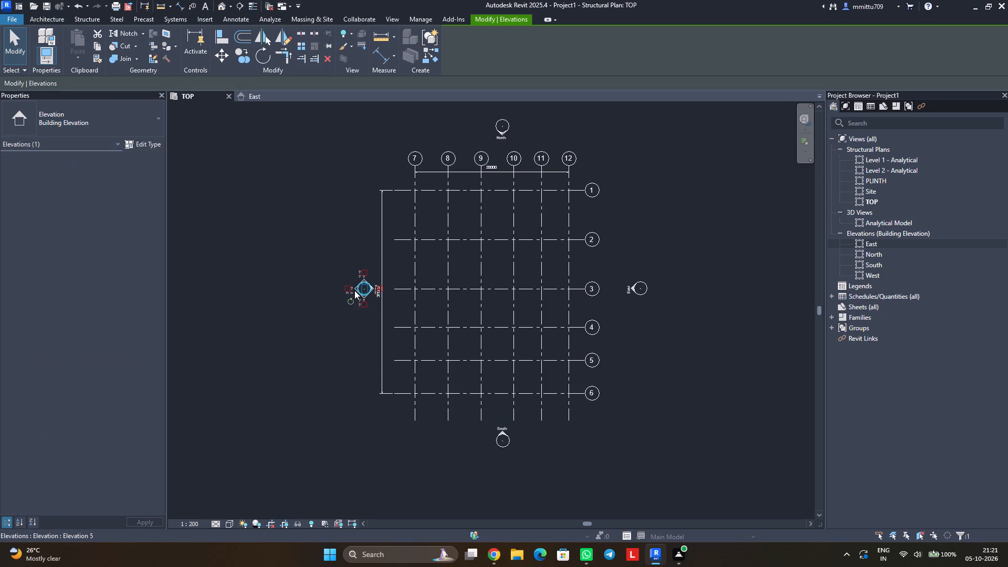
key("Left")
key("Left")
key("Left")
key("Left")
key("Left")
key("Left")
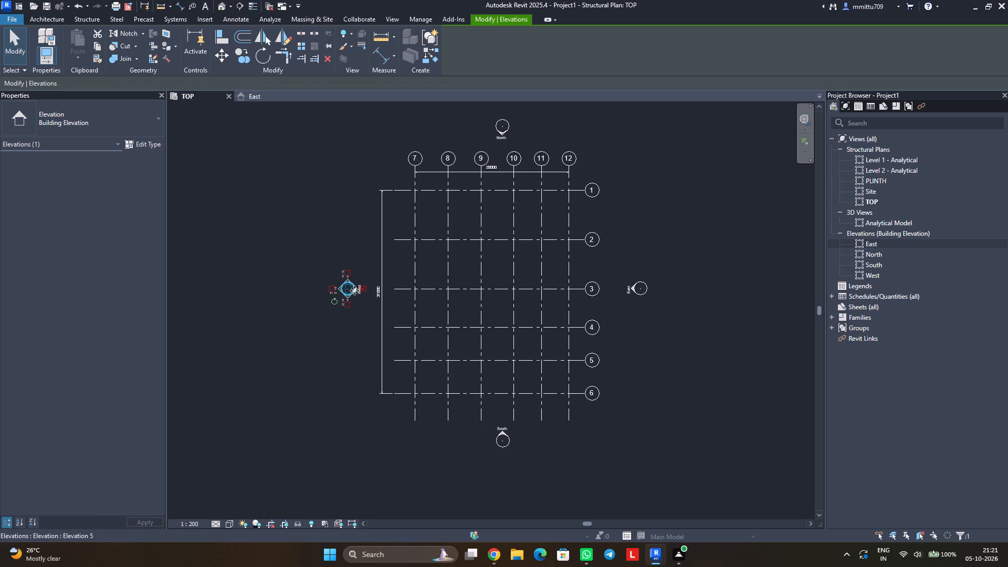
left_click(695, 341)
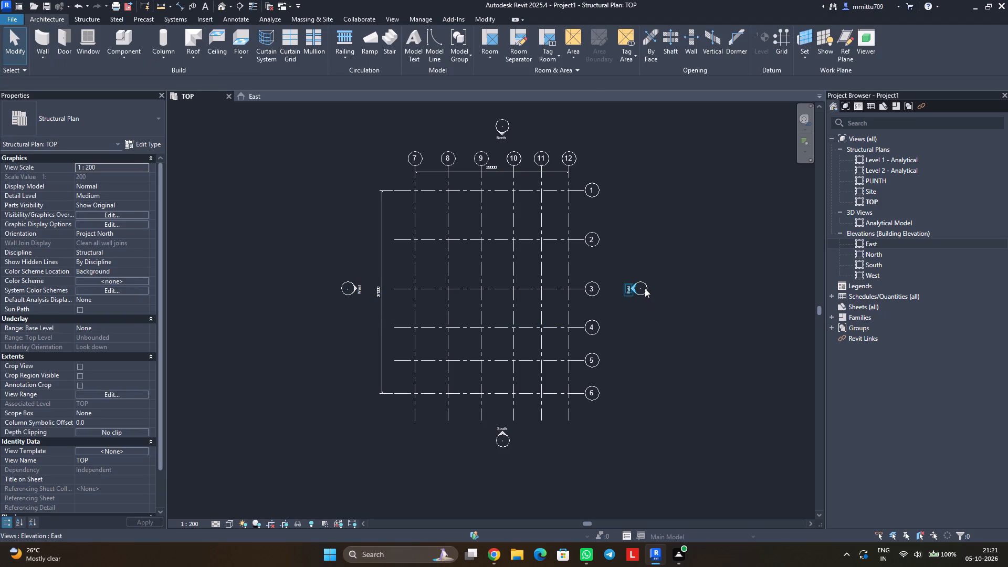
Move the East elevation marker outward to the right, farther from the horizontal grid bubbles.
left_click(645, 288)
left_click(663, 330)
left_click(644, 288)
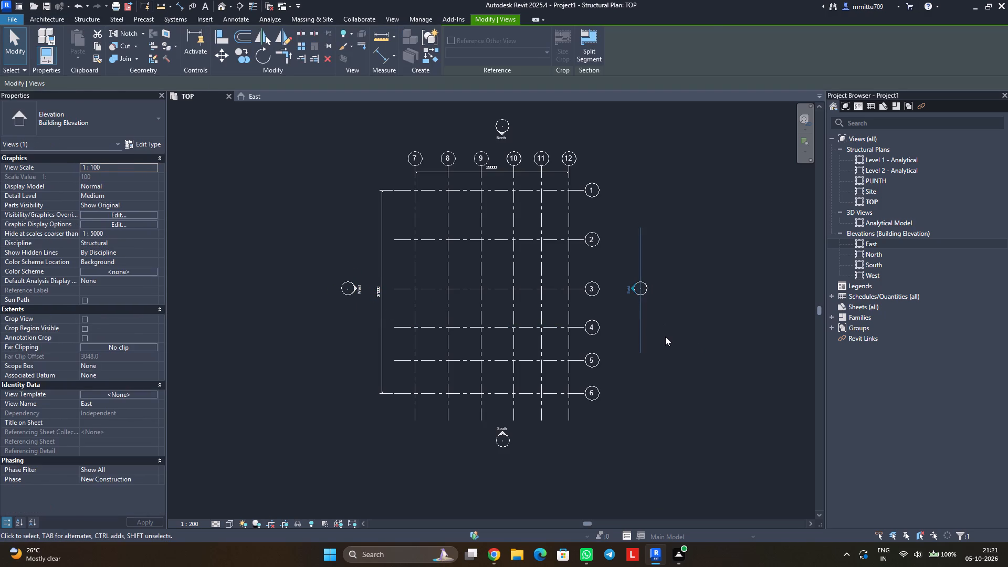
left_click(664, 327)
left_click(649, 289)
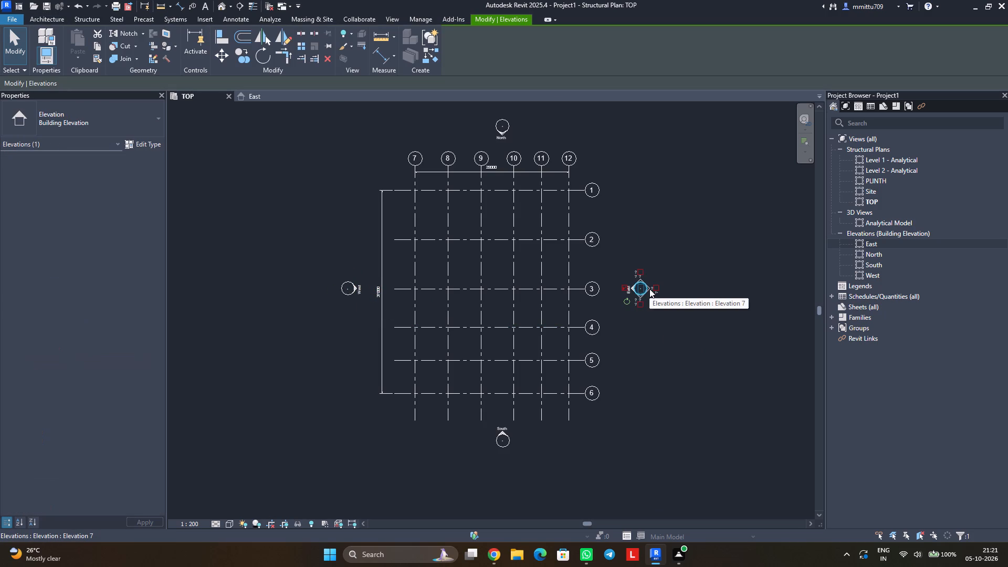
key("Right")
key("Right")
key("Right")
key("Right")
left_click(670, 346)
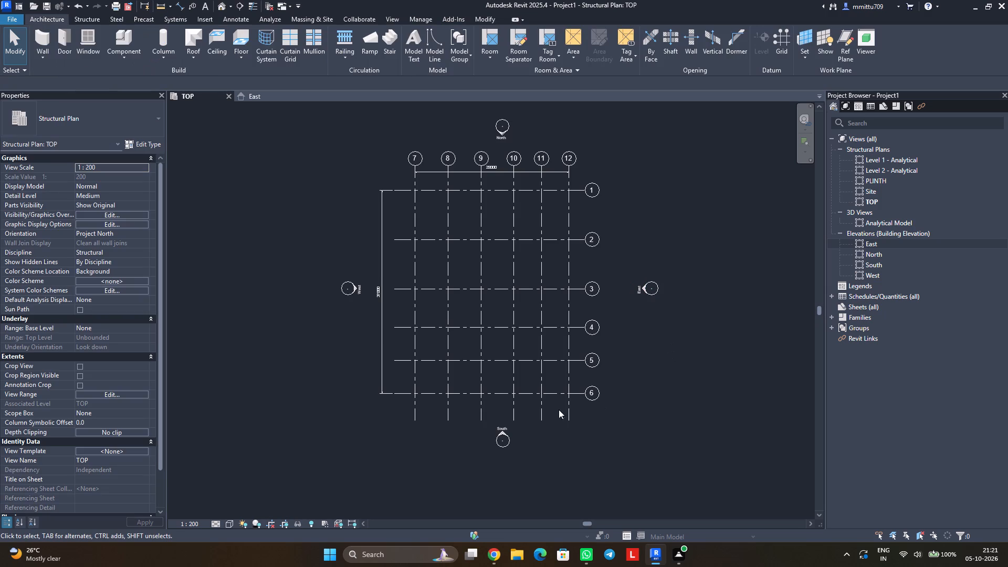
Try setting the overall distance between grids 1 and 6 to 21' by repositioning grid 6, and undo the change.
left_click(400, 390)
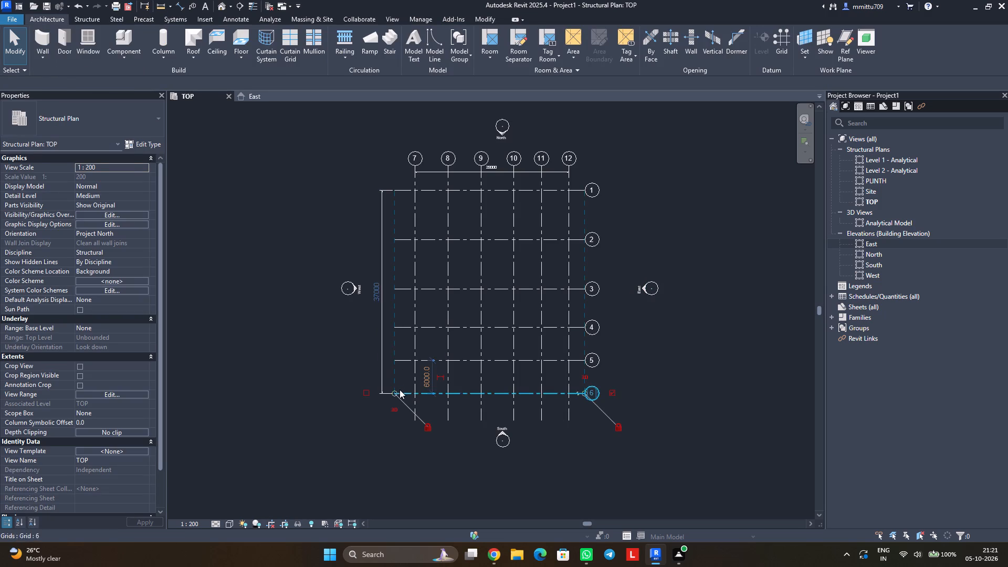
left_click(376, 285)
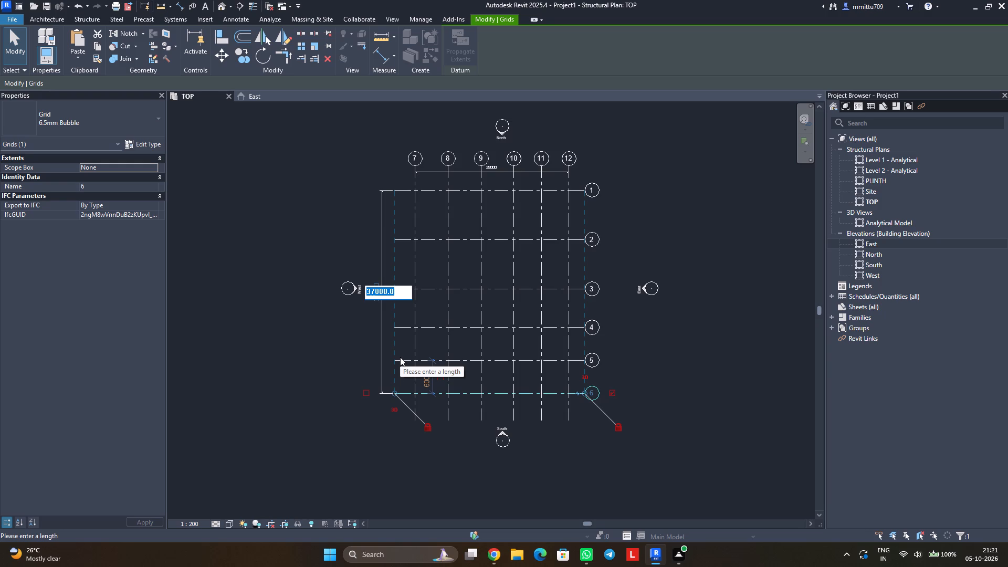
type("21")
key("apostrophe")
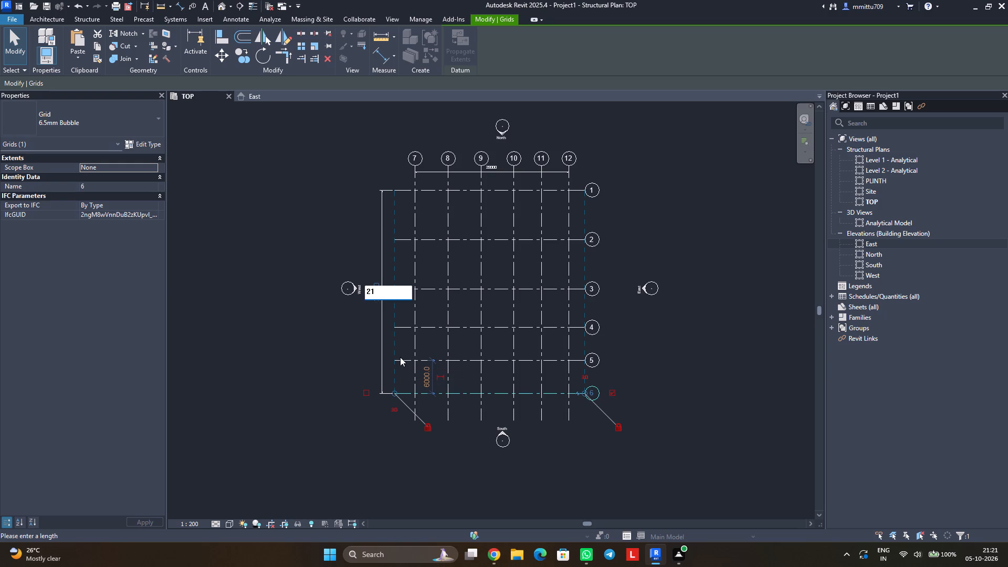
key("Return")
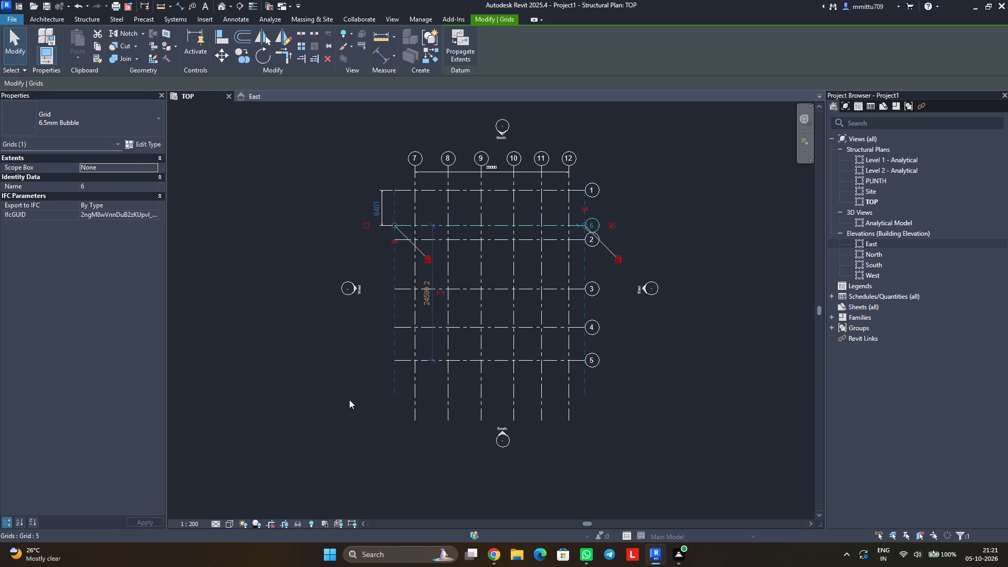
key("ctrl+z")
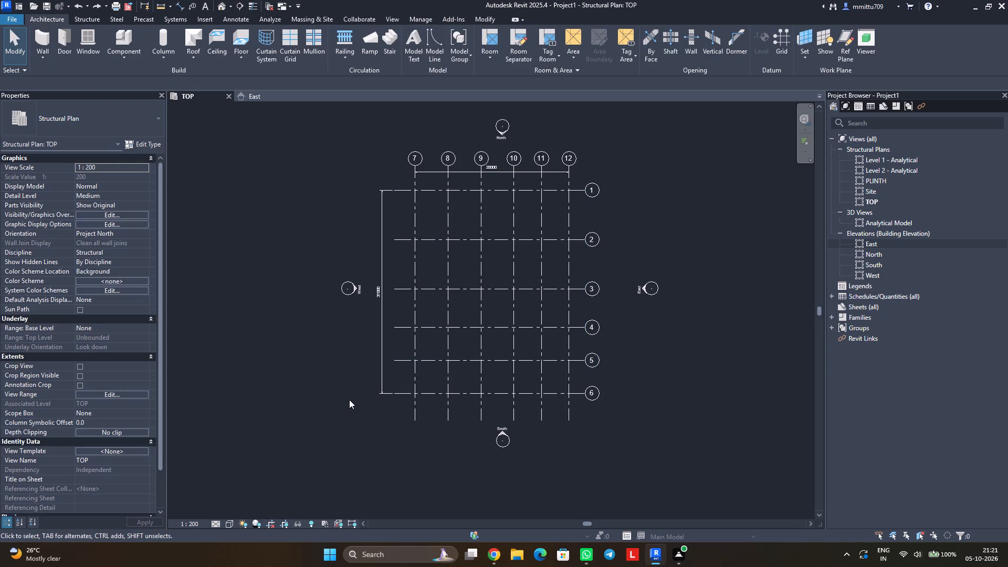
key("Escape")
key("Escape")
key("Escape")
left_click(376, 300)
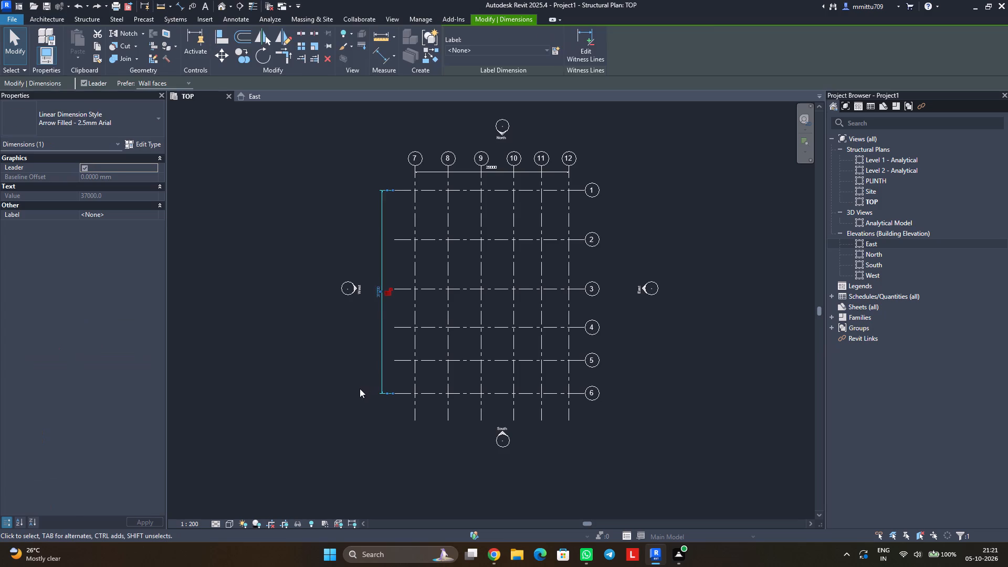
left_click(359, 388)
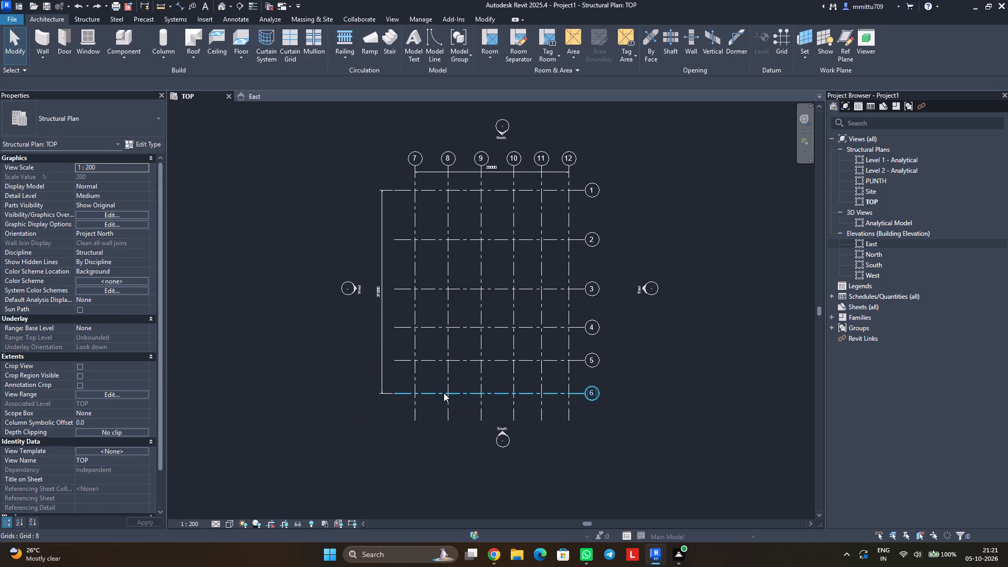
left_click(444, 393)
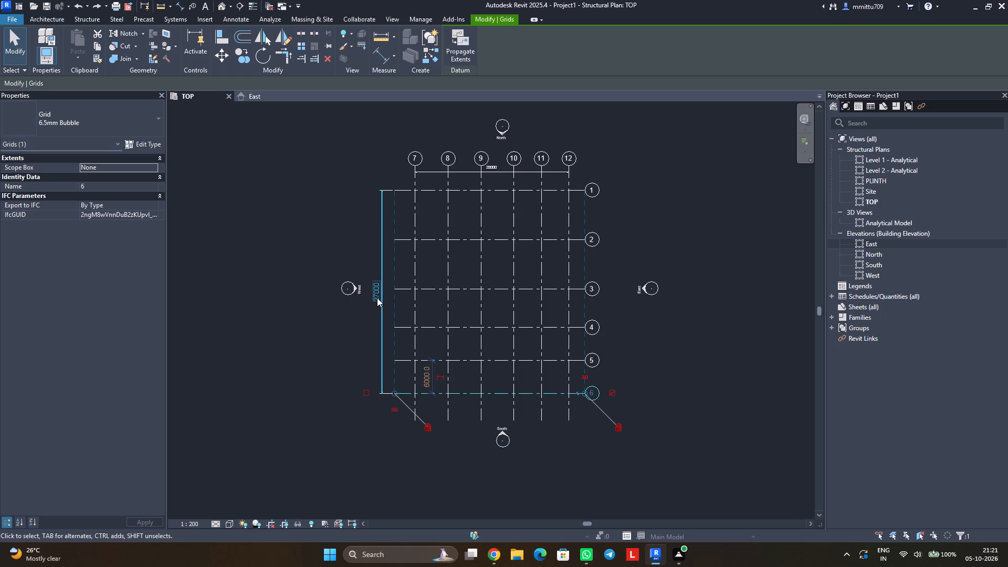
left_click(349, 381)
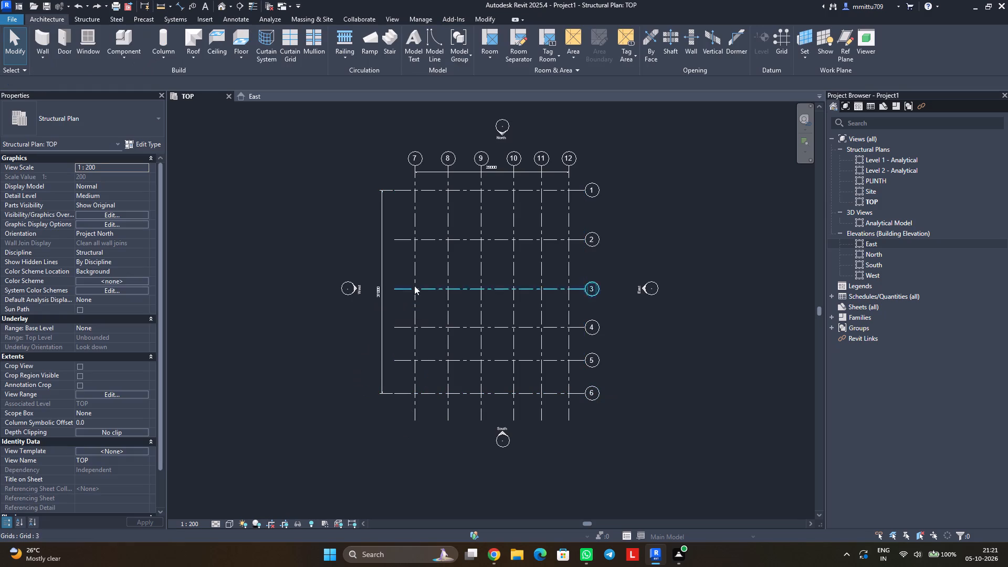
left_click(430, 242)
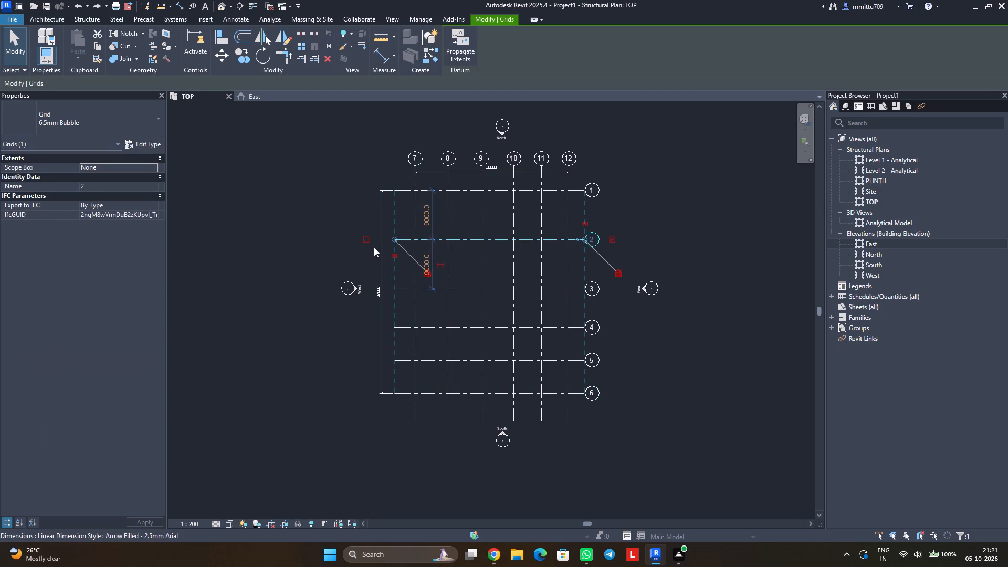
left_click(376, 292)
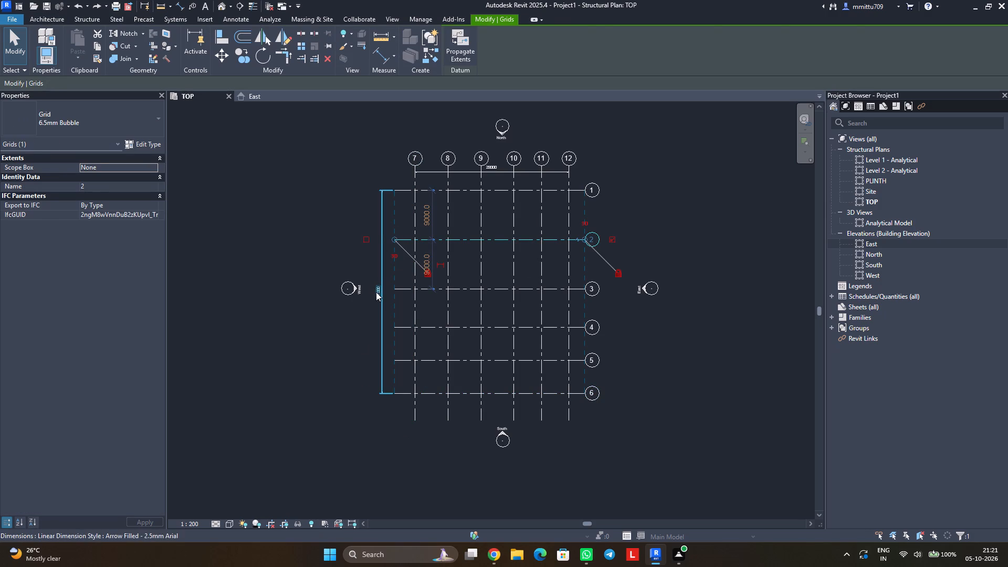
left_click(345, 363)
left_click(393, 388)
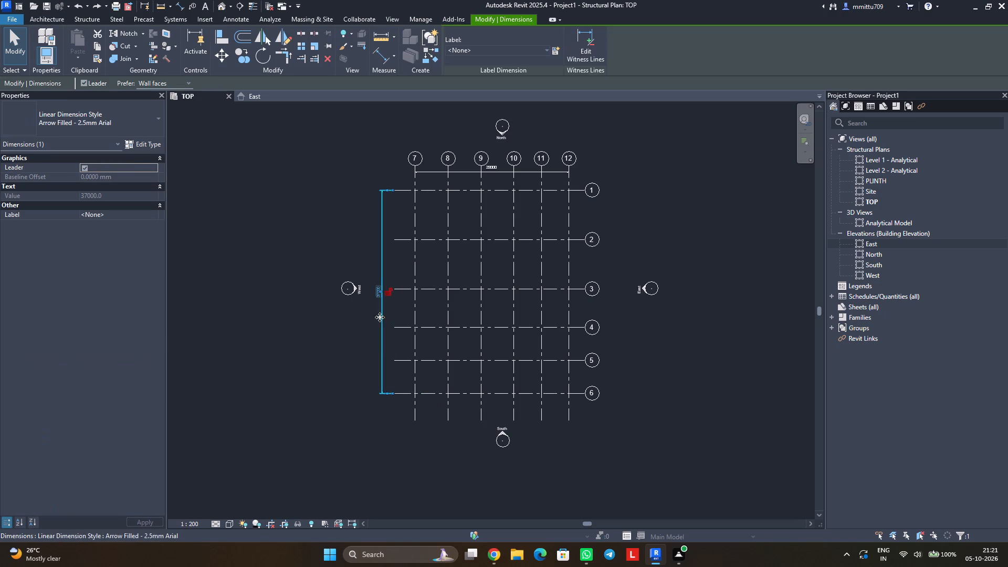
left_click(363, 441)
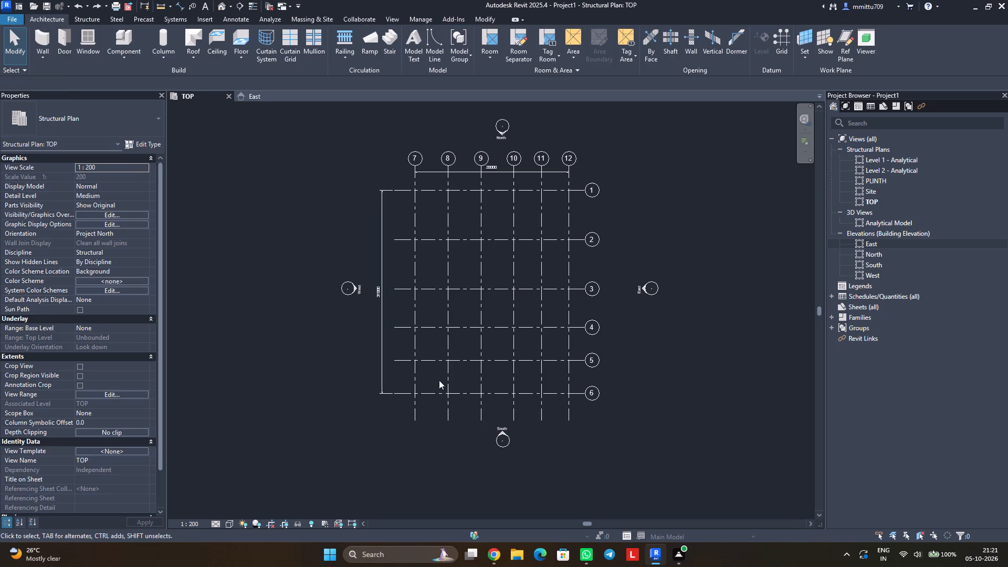
Set the overall distance between grids 1 and 6 to 21' by repositioning grid 6.
left_click(439, 392)
left_click(377, 292)
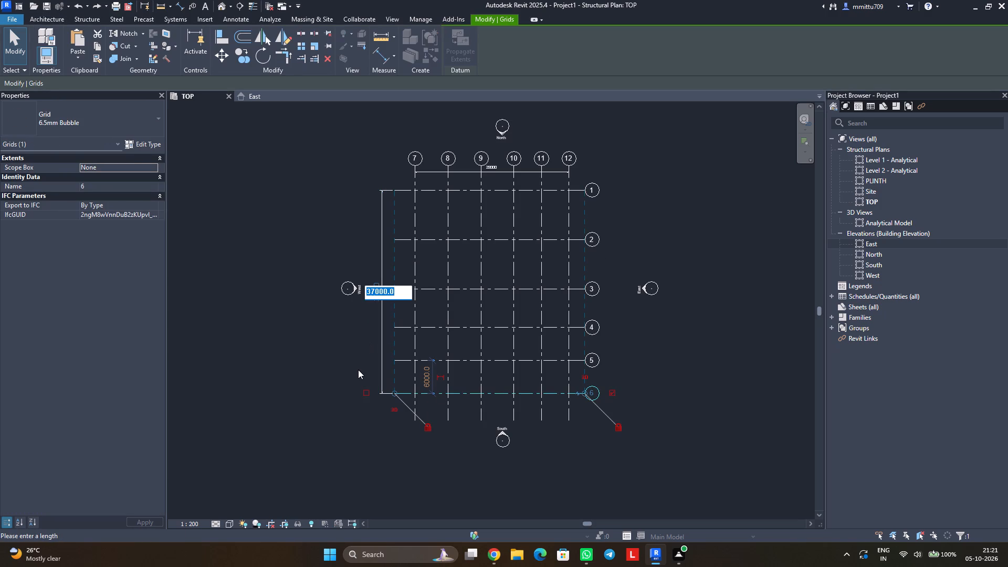
type("21'")
key("Return")
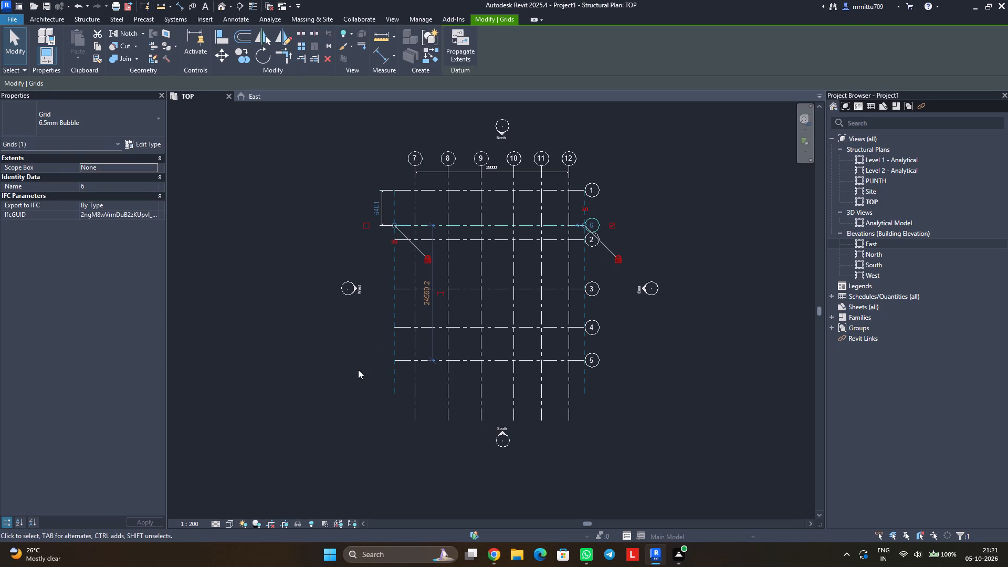
left_click(364, 358)
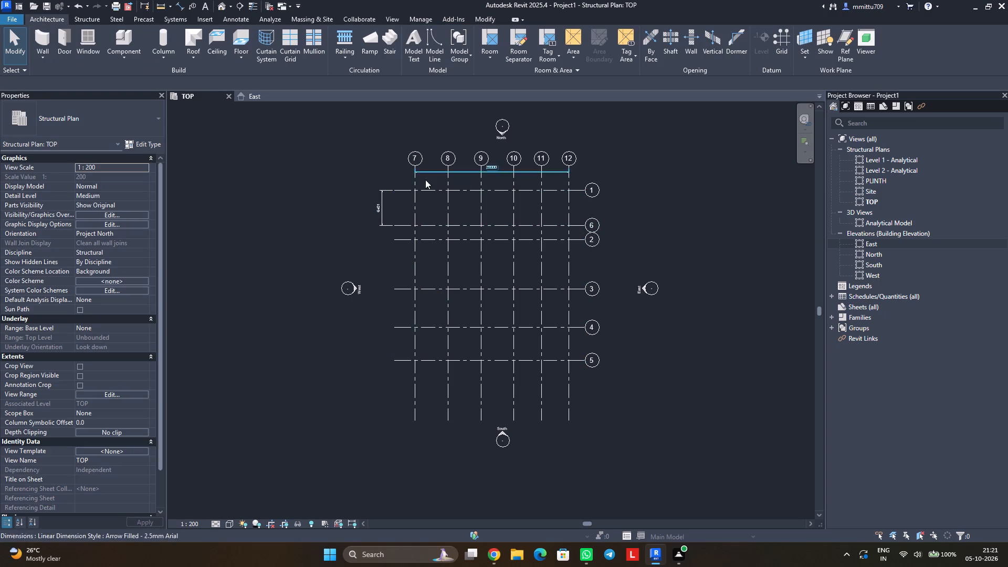
Set the overall distance between grids 7 and 12 to 40' by repositioning grid 12.
left_click(570, 175)
left_click(351, 167)
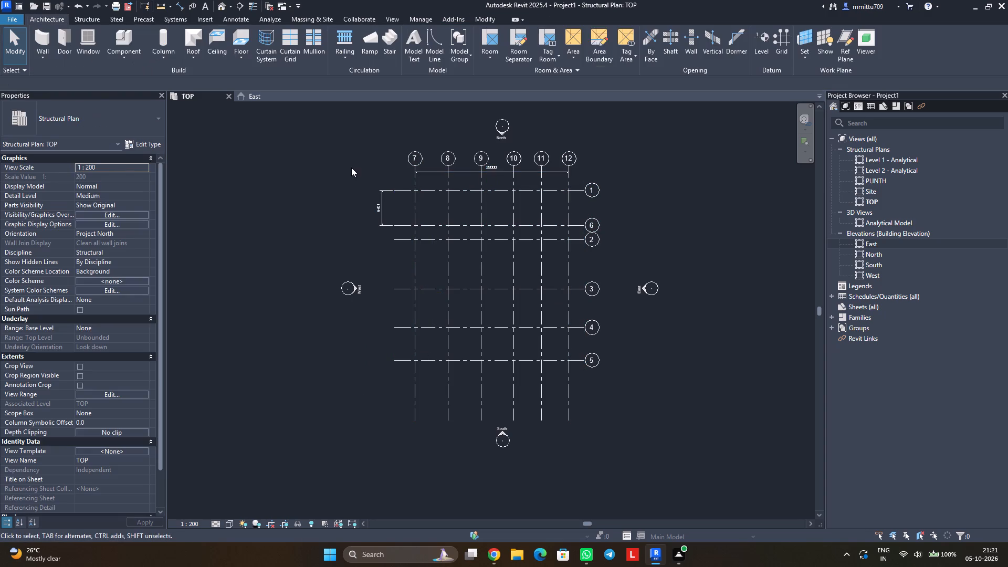
left_click(567, 181)
left_click(492, 165)
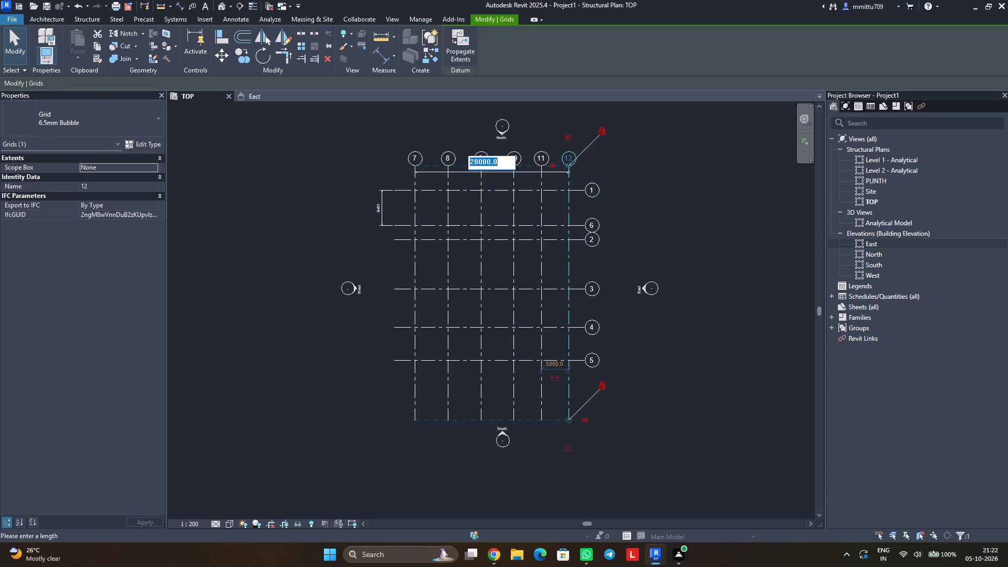
type("40'")
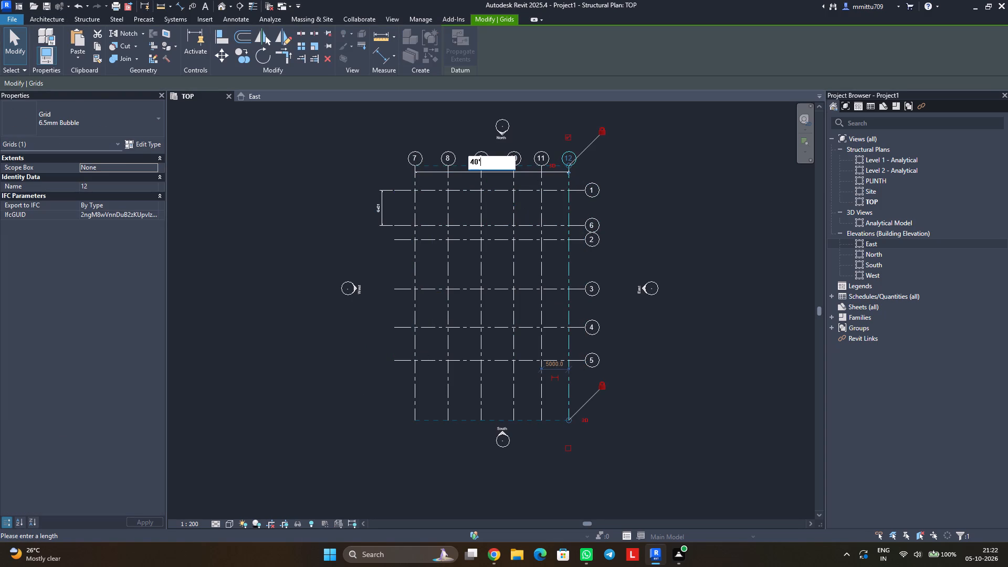
key("Return")
left_click(709, 155)
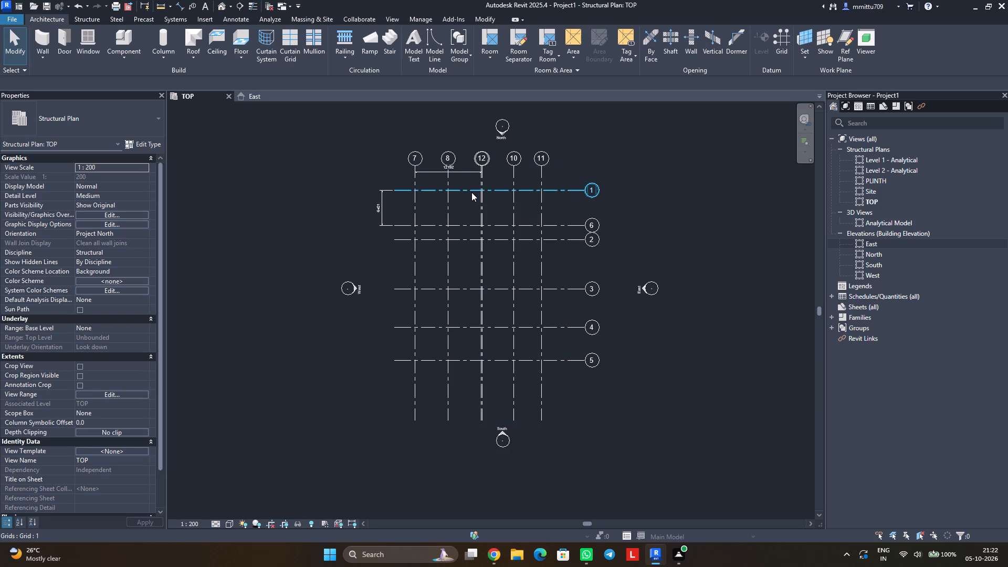
Delete horizontal grids 2, 3, 4 and 5, keeping only grids 1 and 6.
left_click(459, 238)
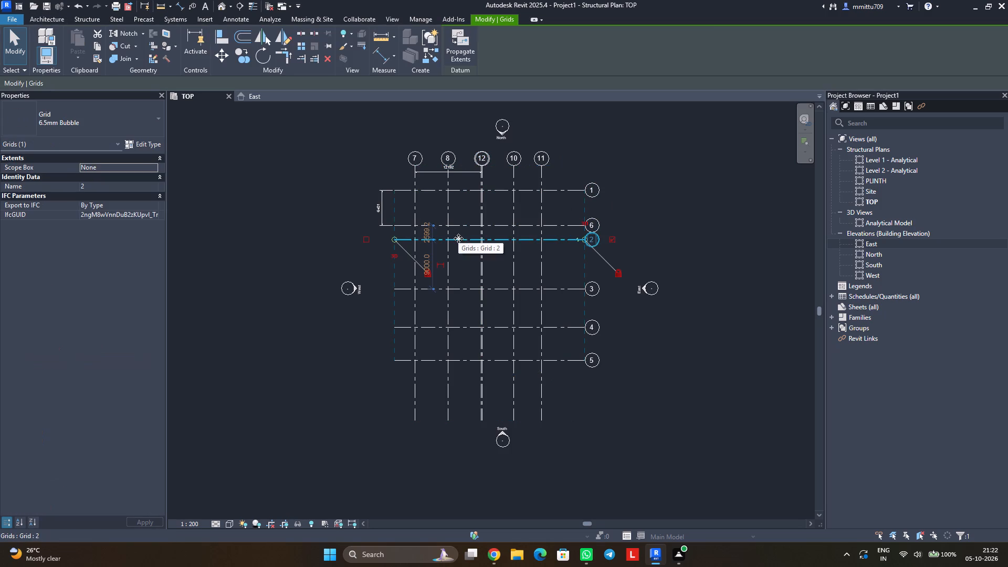
key("Delete")
left_click(454, 288)
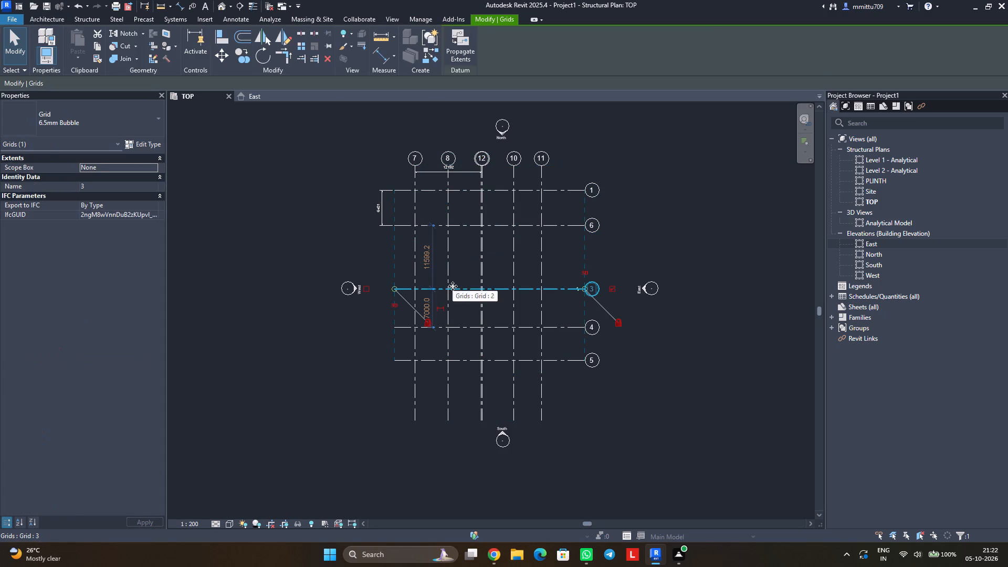
key("Delete")
left_click(467, 329)
key("Delete")
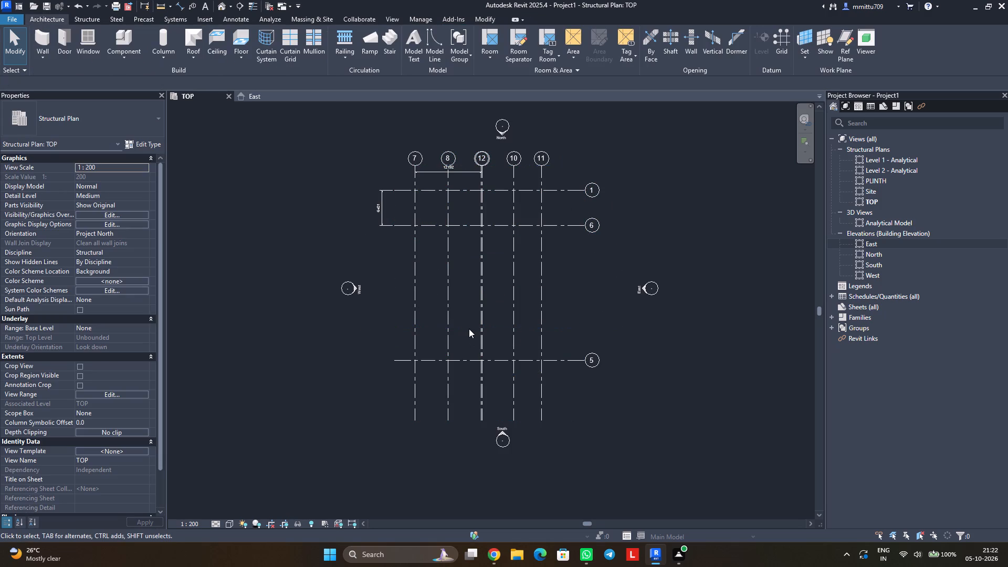
left_click(495, 361)
key("Delete")
Delete vertical grids 9, 10 and 11, keeping grids 7, 8 and 12.
scroll(485, 152, "up", 1)
scroll(487, 154, "down", 1)
scroll(491, 170, "up", 2)
scroll(490, 171, "down", 1)
scroll(490, 171, "up", 2)
scroll(485, 174, "down", 1)
scroll(485, 174, "up", 1)
scroll(485, 174, "down", 1)
scroll(485, 175, "up", 2)
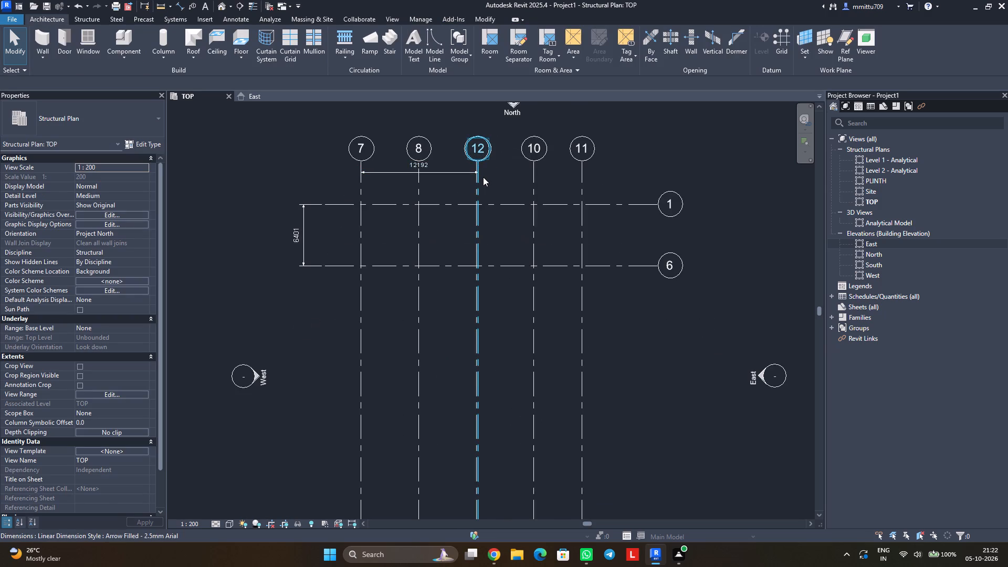
scroll(483, 177, "up", 1)
scroll(483, 177, "down", 1)
scroll(482, 178, "up", 5)
scroll(479, 178, "down", 1)
scroll(479, 178, "up", 6)
left_click(457, 190)
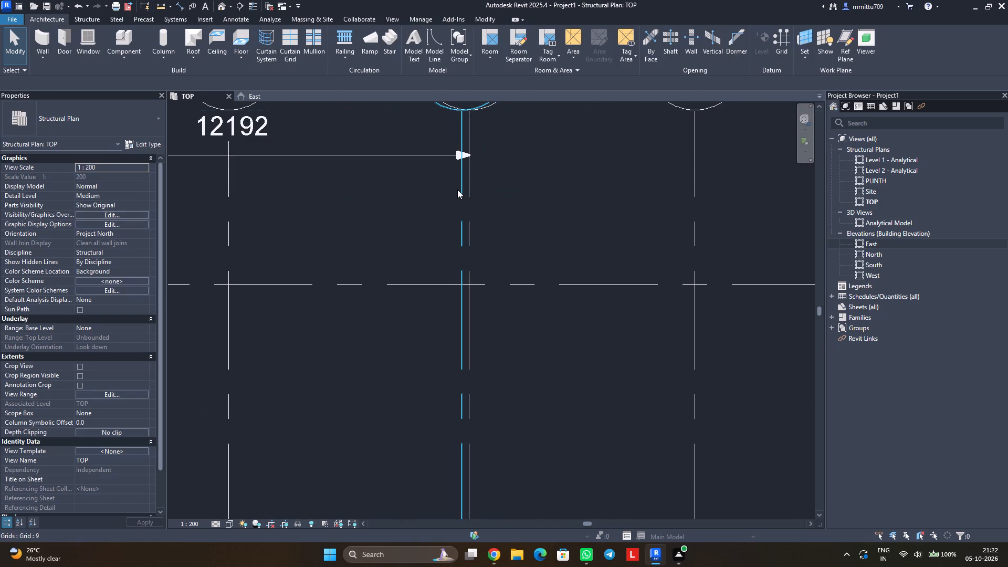
key("Delete")
scroll(457, 190, "down", 3)
scroll(457, 190, "up", 1)
scroll(457, 190, "down", 3)
scroll(457, 194, "up", 1)
scroll(457, 197, "down", 1)
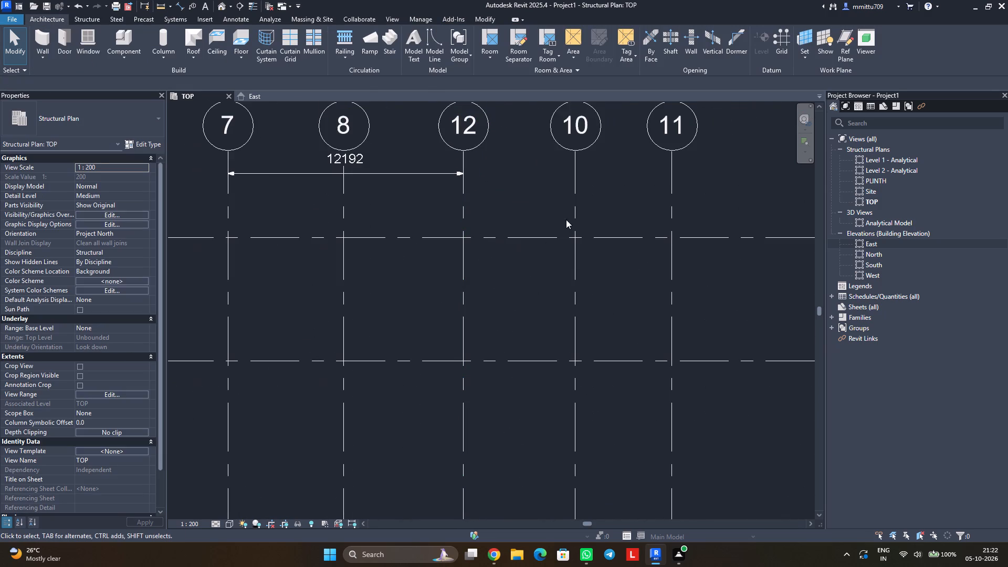
left_click(574, 204)
key("Delete")
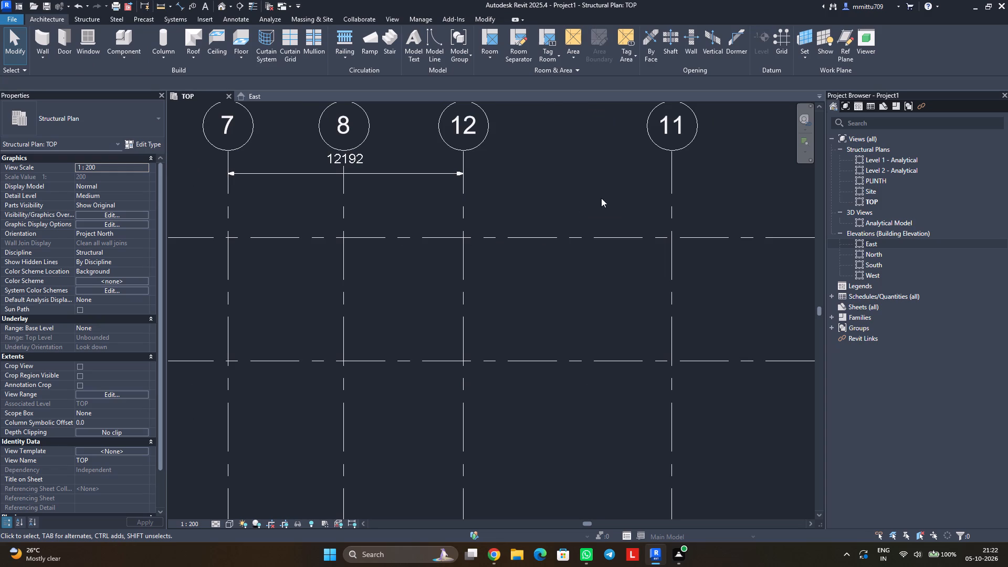
left_click(673, 212)
key("Delete")
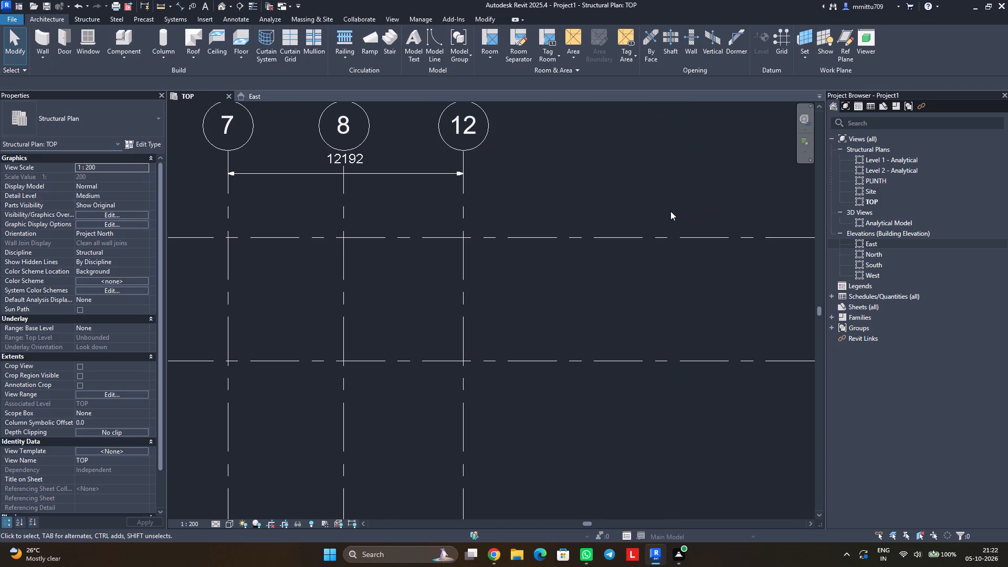
Shorten the lower ends of vertical grids 7, 8 and 12 to finish just below grid 6.
scroll(667, 211, "down", 6)
scroll(547, 262, "down", 1)
scroll(546, 263, "up", 1)
scroll(545, 264, "down", 5)
scroll(540, 299, "up", 1)
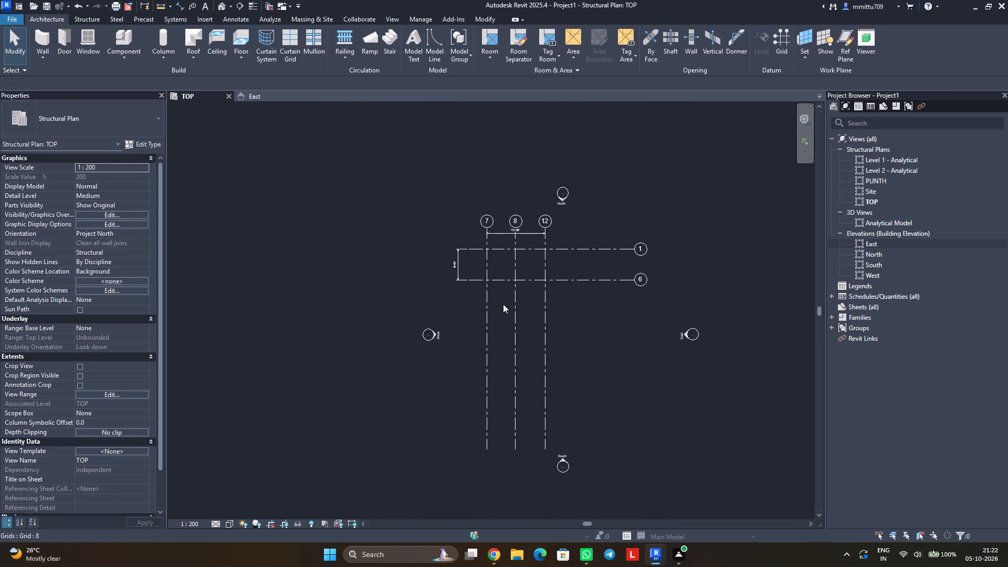
middle_click_drag(503, 283, 503, 314)
scroll(498, 266, "up", 1)
scroll(498, 266, "down", 1)
scroll(498, 266, "up", 3)
scroll(498, 266, "down", 1)
scroll(498, 266, "up", 2)
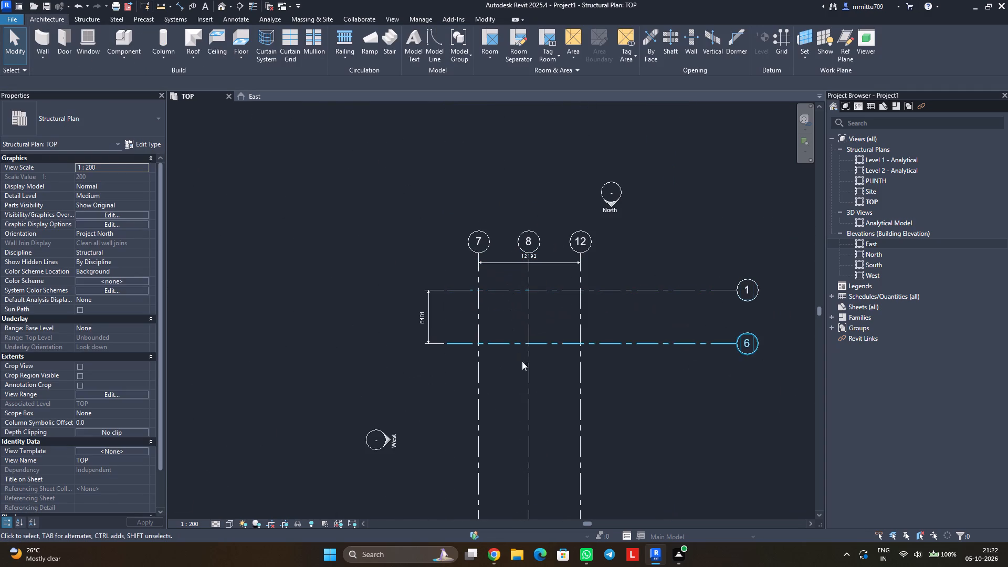
left_click(529, 381)
middle_click_drag(541, 407, 551, 178)
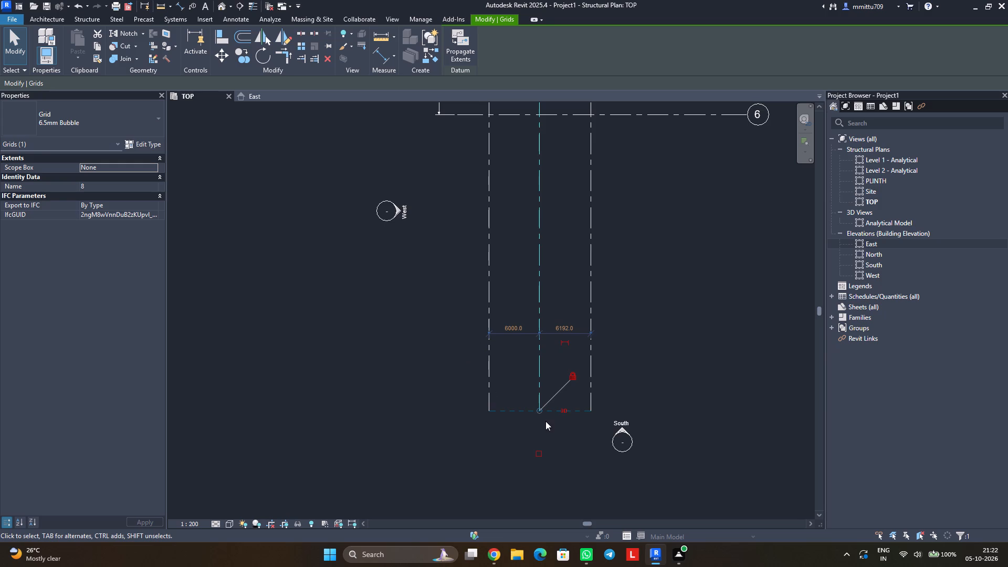
left_click_drag(536, 411, 541, 209)
middle_click_drag(544, 203, 510, 415)
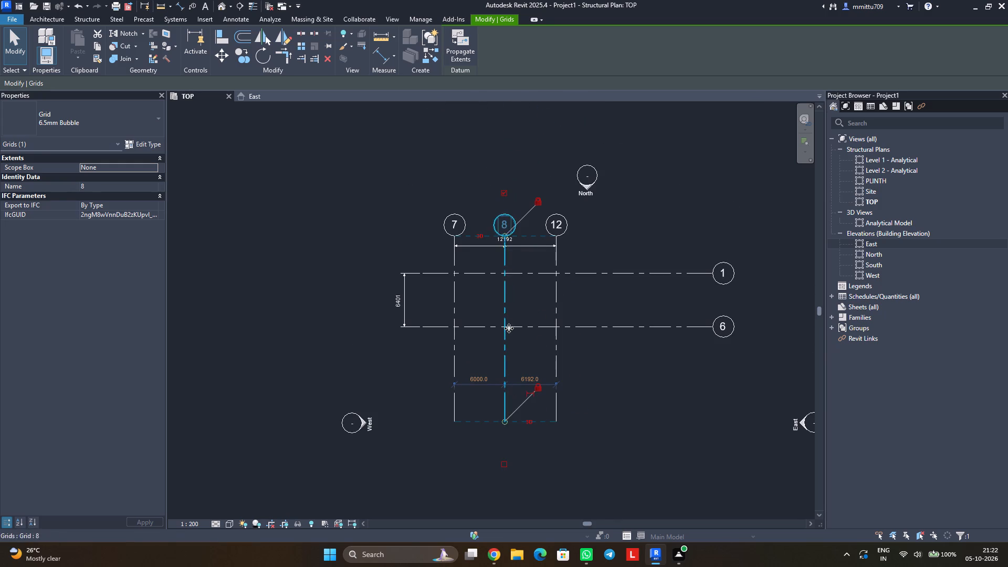
left_click_drag(505, 419, 511, 359)
left_click_drag(663, 438, 662, 432)
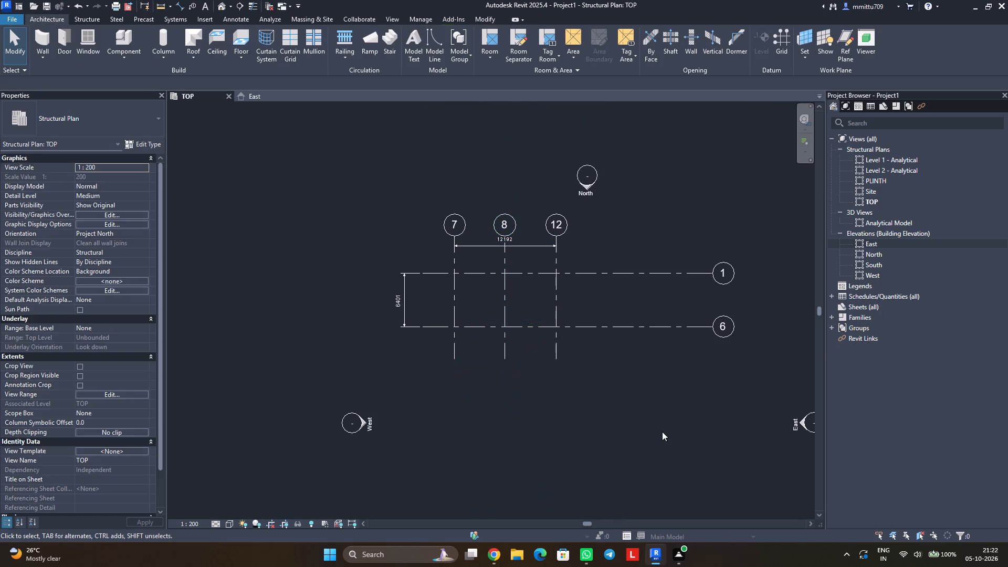
left_click_drag(662, 432, 661, 430)
Shorten the bubble ends of horizontal grids 1 and 6 to finish just beyond grid 12.
left_click(608, 323)
left_click_drag(712, 325, 603, 323)
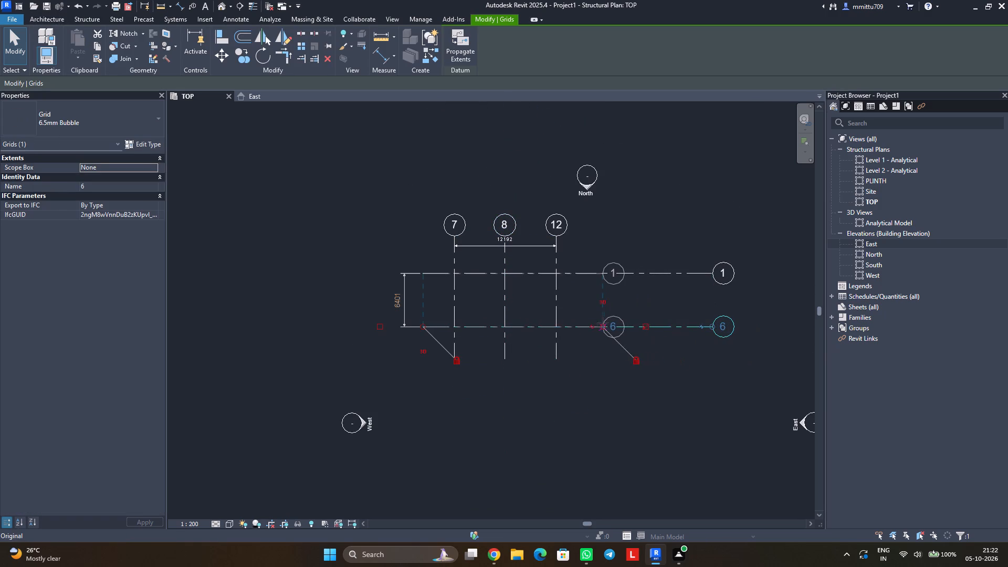
left_click_drag(603, 323, 599, 323)
left_click(472, 430)
Set the TOP plan's view scale to 1:100.
left_click(198, 521)
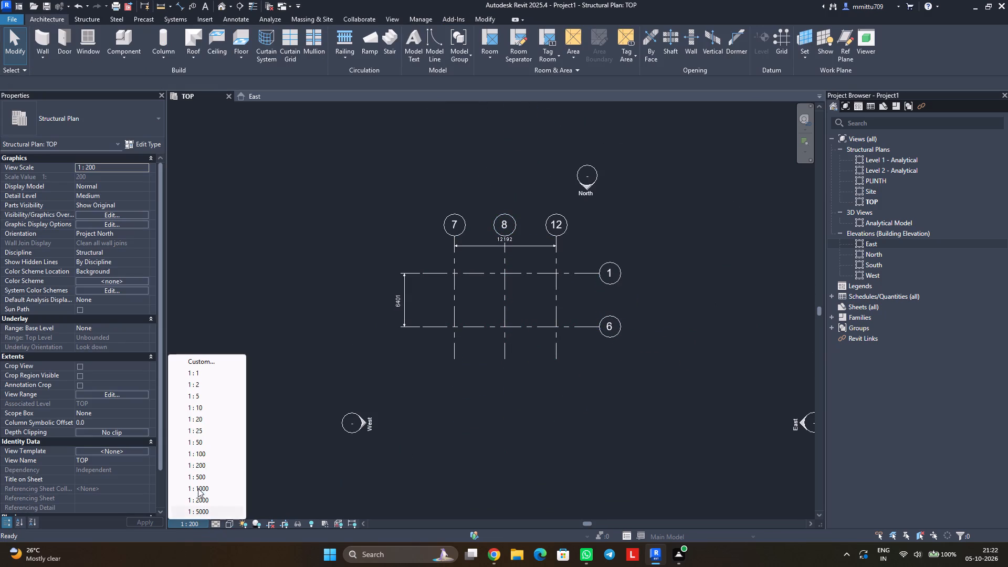
left_click(195, 453)
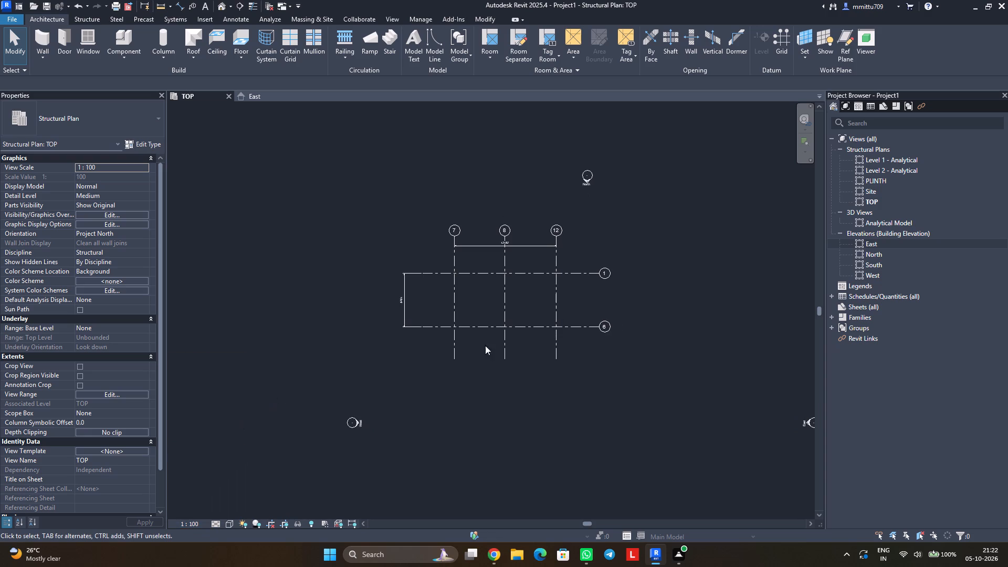
Nudge all the grids and both dimensions together rightward and downward into the area between the elevation markers.
left_click_drag(599, 386, 418, 207)
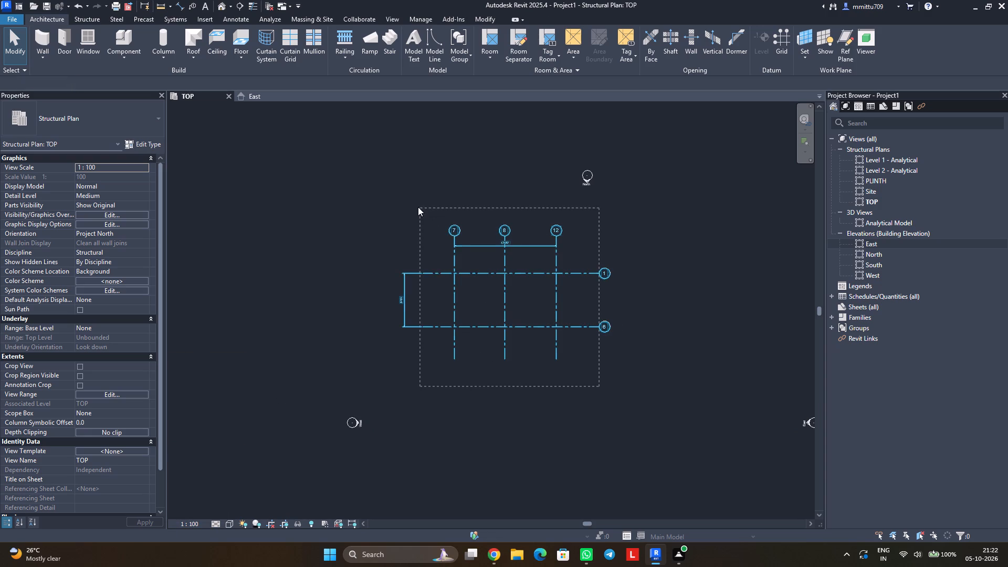
key("Right")
key("Down")
key("Right")
key("Down")
key("Right")
key("Down")
key("Right")
key("Down")
key("Right")
key("Down")
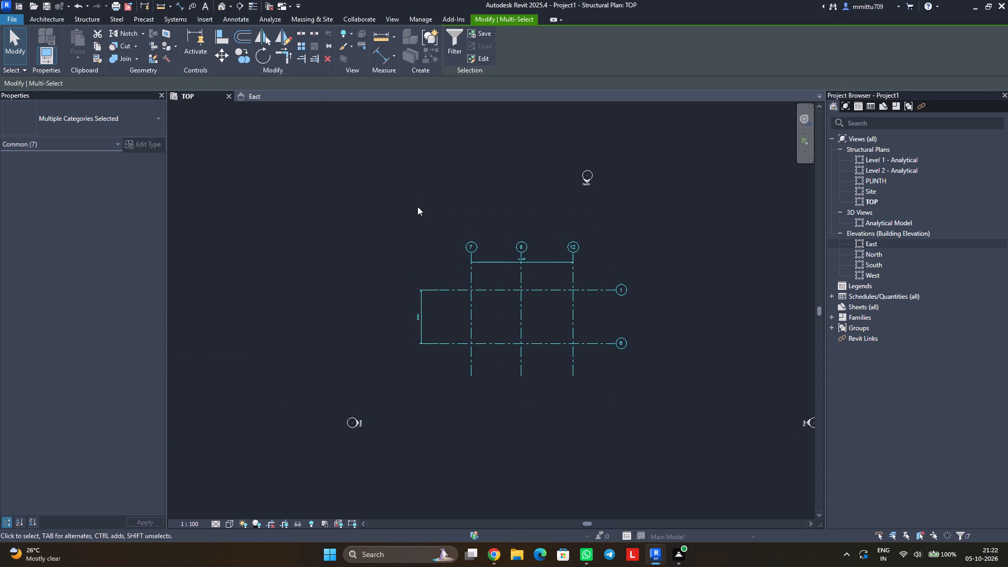
key("Right")
key("Down")
key("Right")
key("Down")
key("Right")
key("Down")
key("Right")
key("Down")
key("Down")
key("Right")
key("Down")
key("Right")
key("Down")
key("Right")
key("Down")
key("Right")
key("Down")
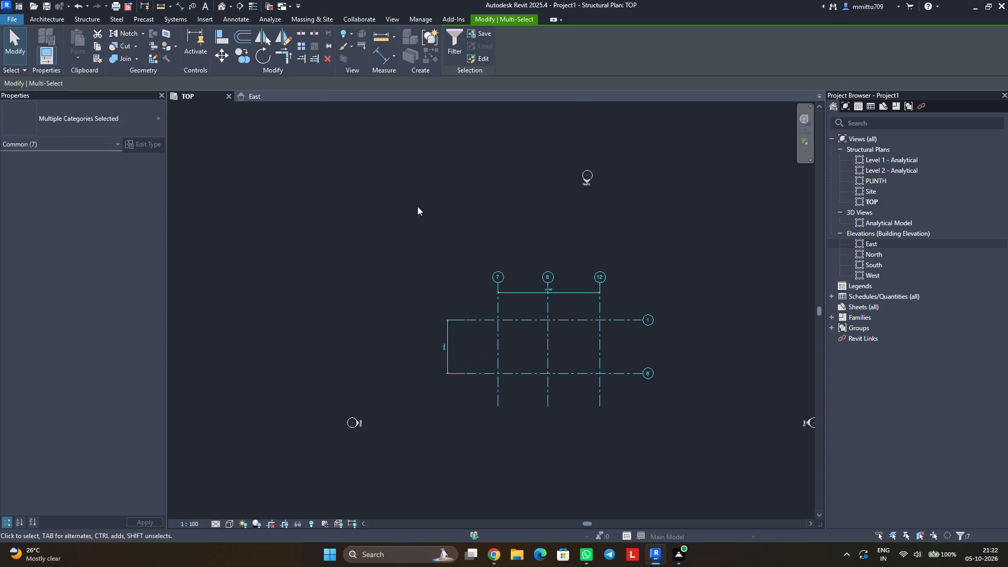
key("Right")
key("Down")
key("Right")
key("Down")
key("Right")
key("Down")
key("Right")
key("Down")
key("Right")
key("Right")
key("Down")
key("Right")
key("Down")
key("Right")
key("Down")
key("Right")
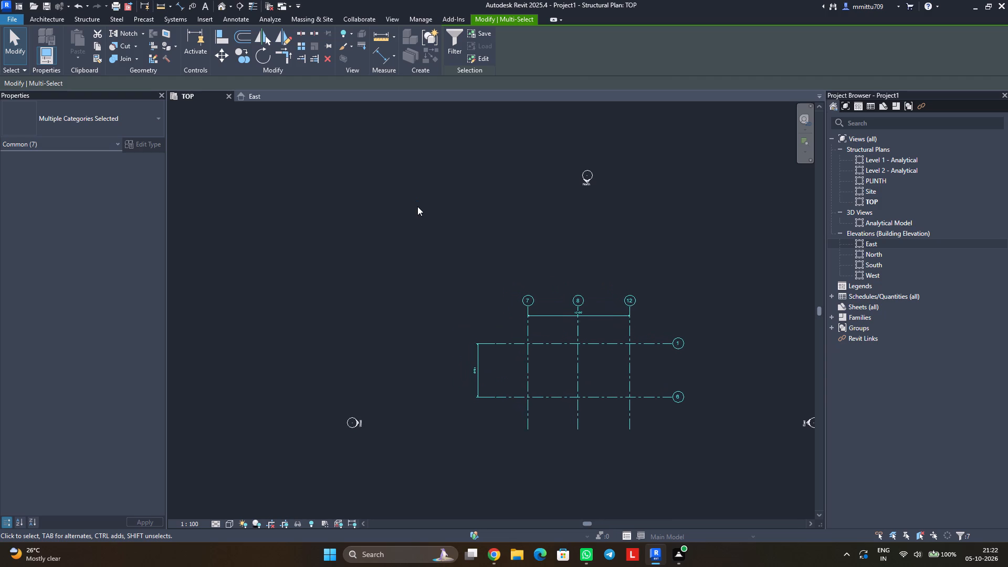
key("Down")
key("Right")
key("Down")
key("Right")
key("Down")
key("Right")
key("Right")
key("Down")
key("Right")
key("Down")
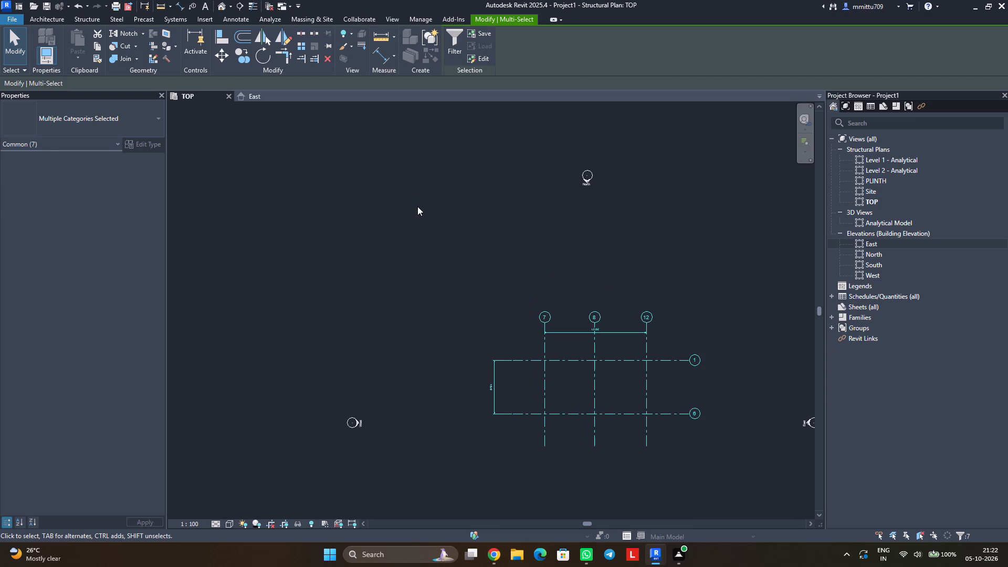
left_click(425, 298)
Draw two vertical grids aligned with the existing ones, about 3200 mm right of grid 7 and 3000 mm right of grid 8.
scroll(541, 346, "up", 1)
scroll(541, 346, "down", 1)
scroll(541, 346, "up", 3)
scroll(541, 346, "down", 1)
scroll(573, 380, "up", 4)
middle_click_drag(573, 381, 513, 320)
scroll(522, 344, "up", 1)
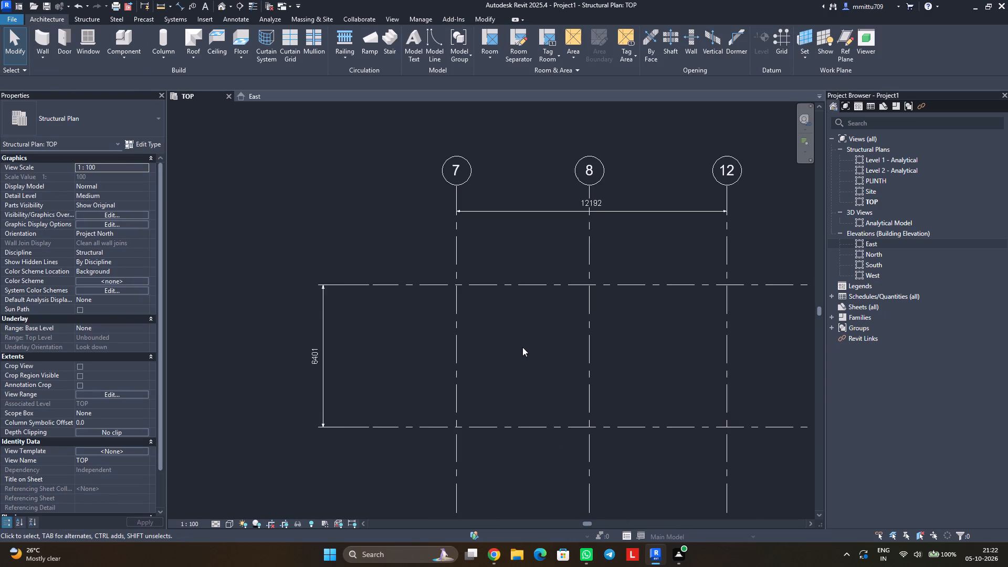
middle_click_drag(532, 362, 502, 362)
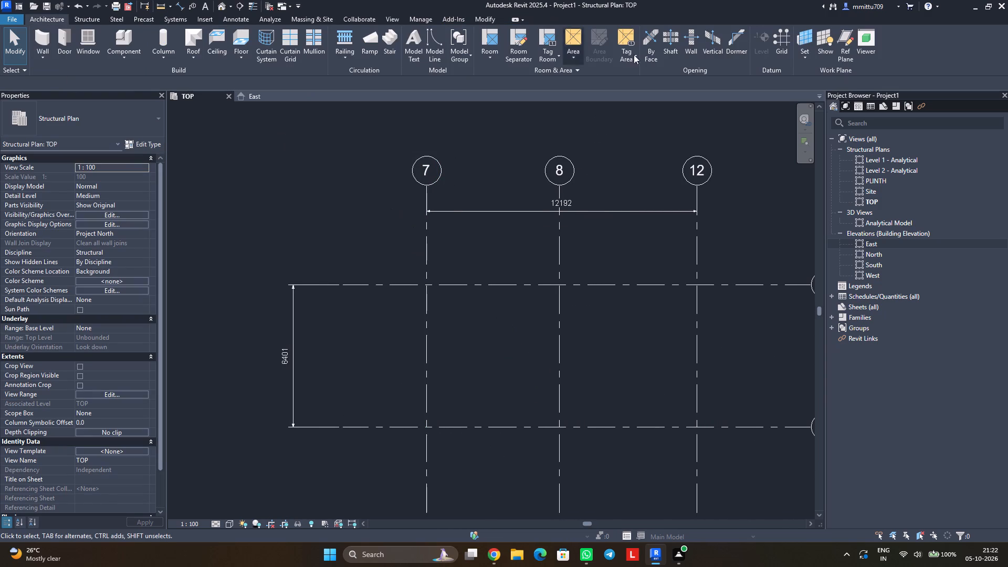
left_click(778, 42)
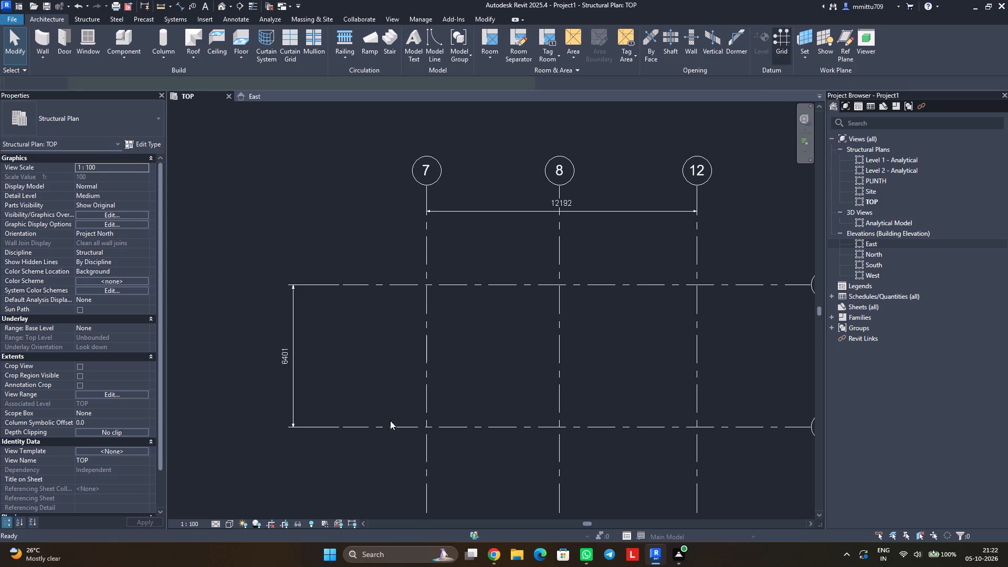
scroll(489, 457, "down", 1)
middle_click_drag(489, 457, 493, 412)
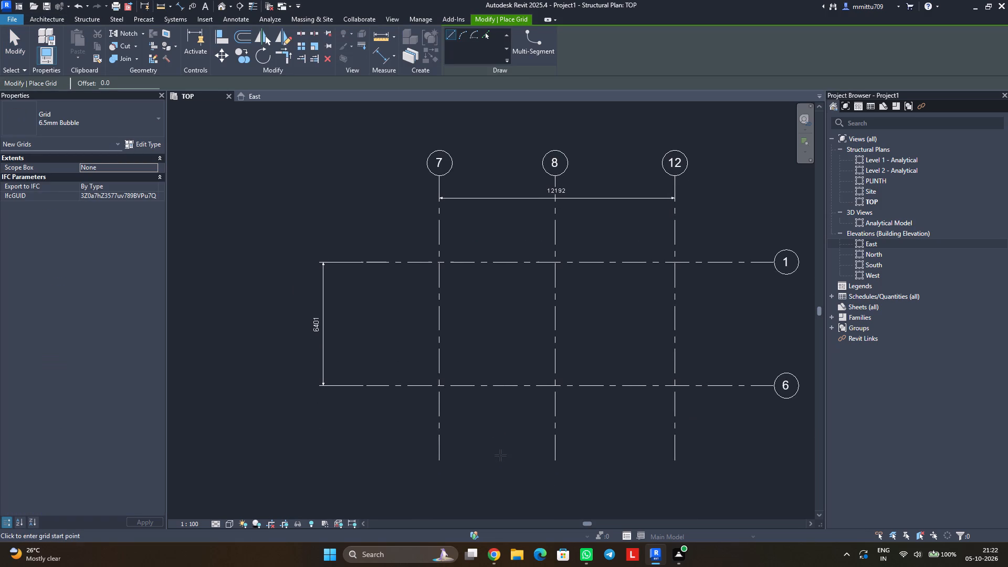
left_click(500, 459)
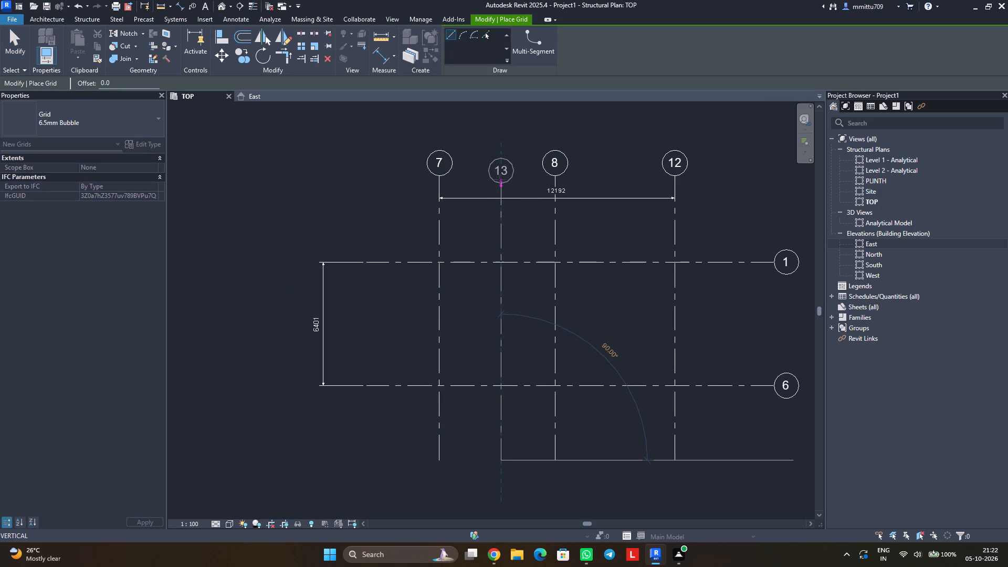
left_click(500, 172)
left_click(613, 457)
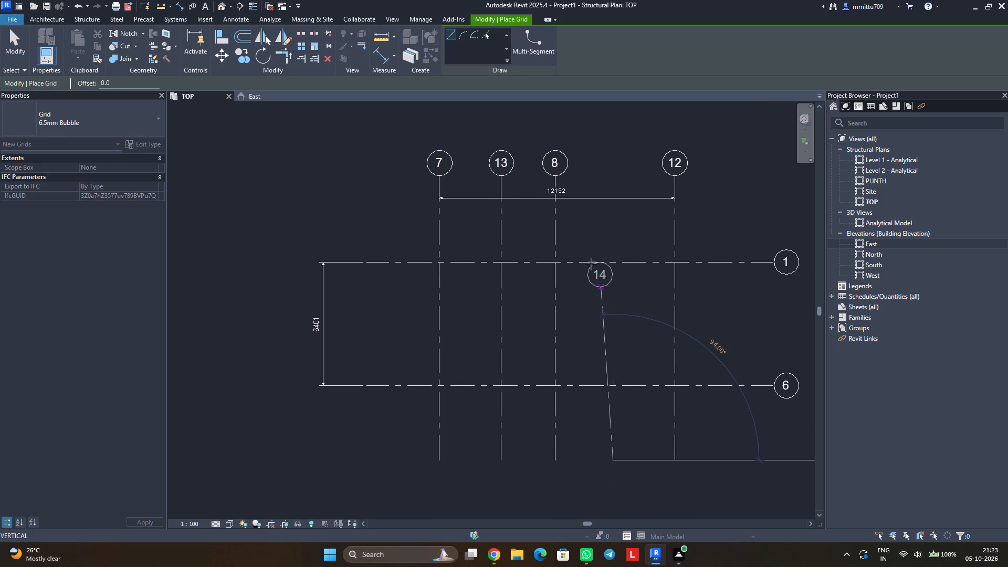
left_click(618, 171)
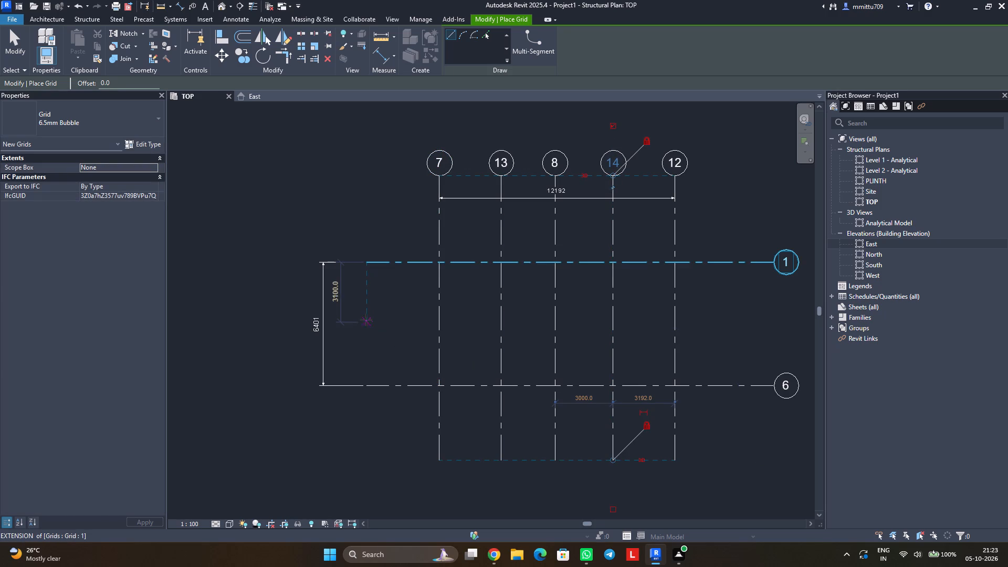
Draw two horizontal grids between grids 1 and 6, about 2100 mm below grid 1 and 2000 mm above grid 6.
left_click(366, 303)
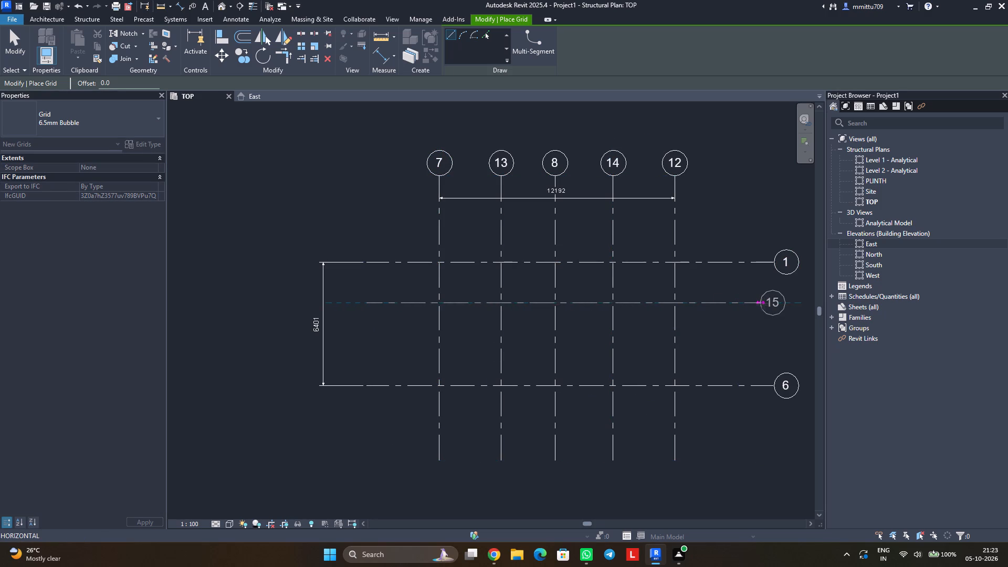
left_click(775, 307)
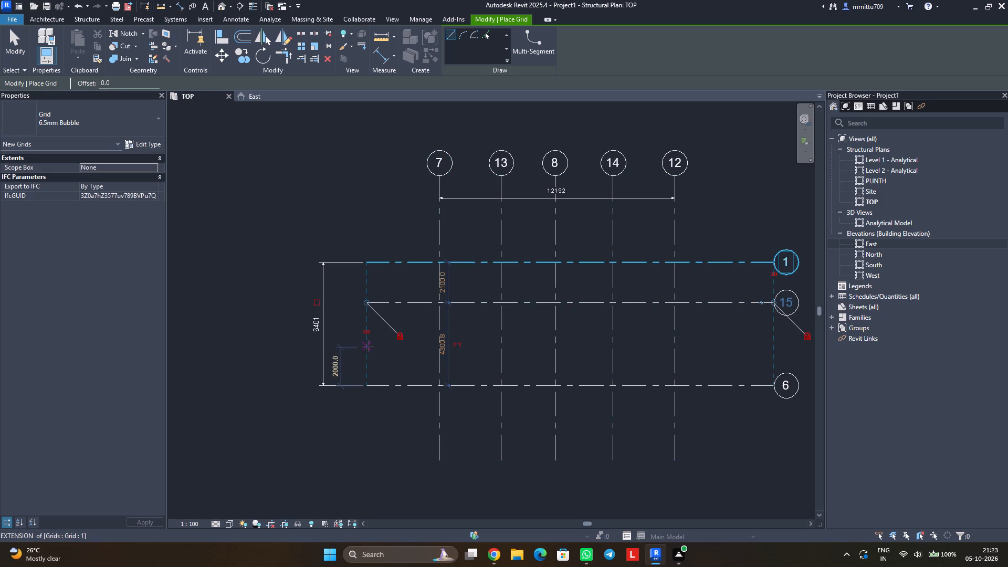
left_click(367, 345)
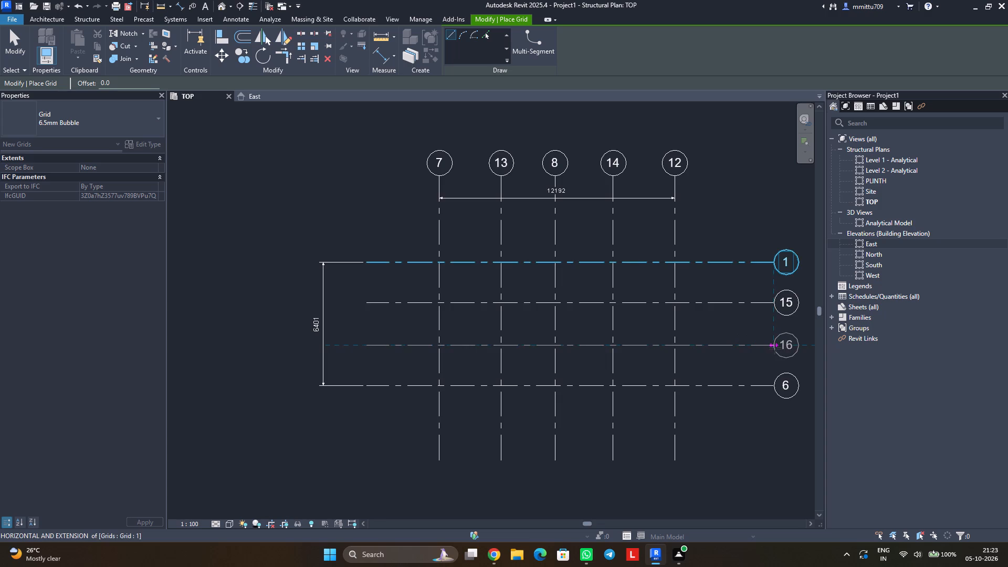
left_click(775, 348)
key("Escape")
key("Escape")
key("Escape")
key("Escape")
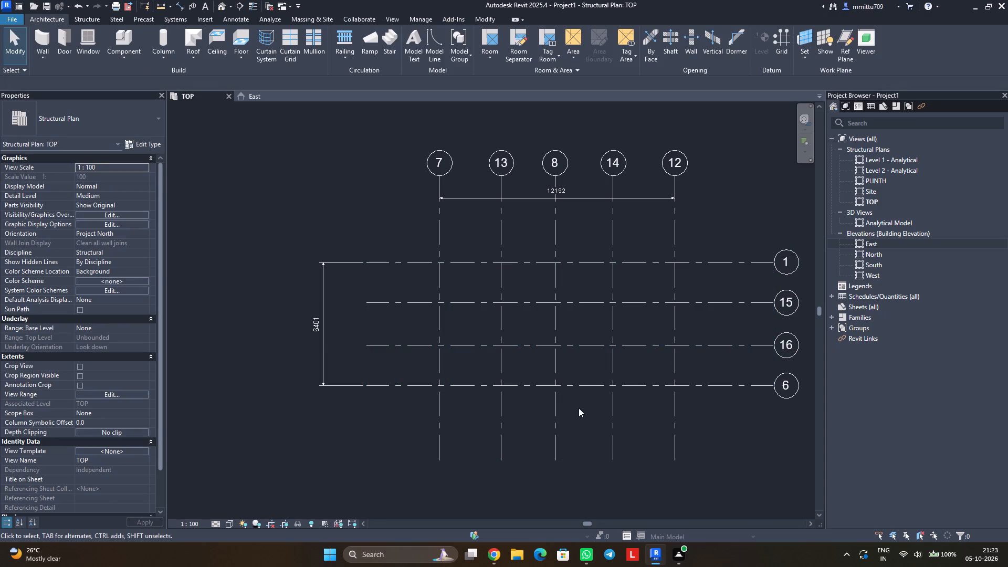
Rename vertical grid 7 as A.
double_click(442, 166)
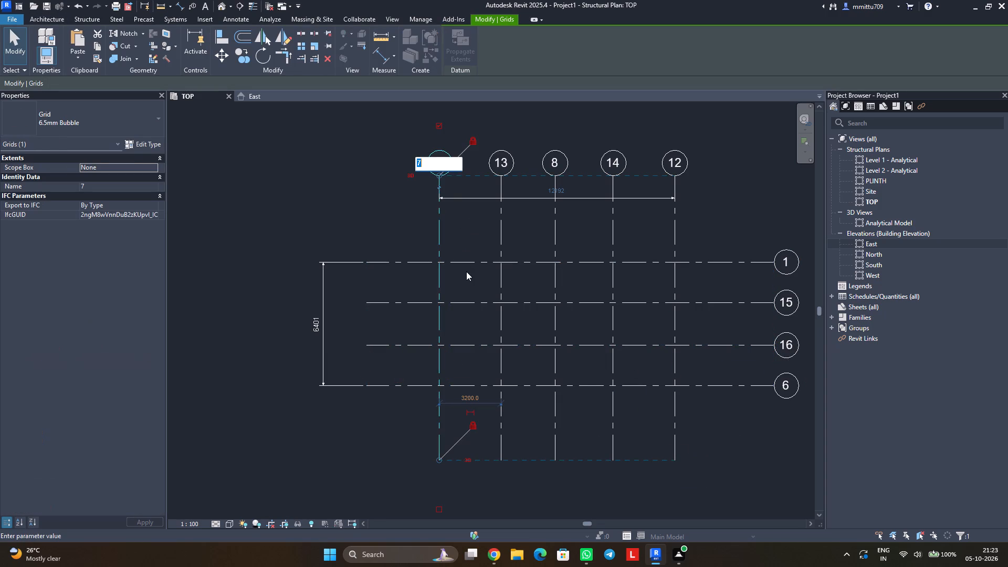
key("a")
left_click(317, 215)
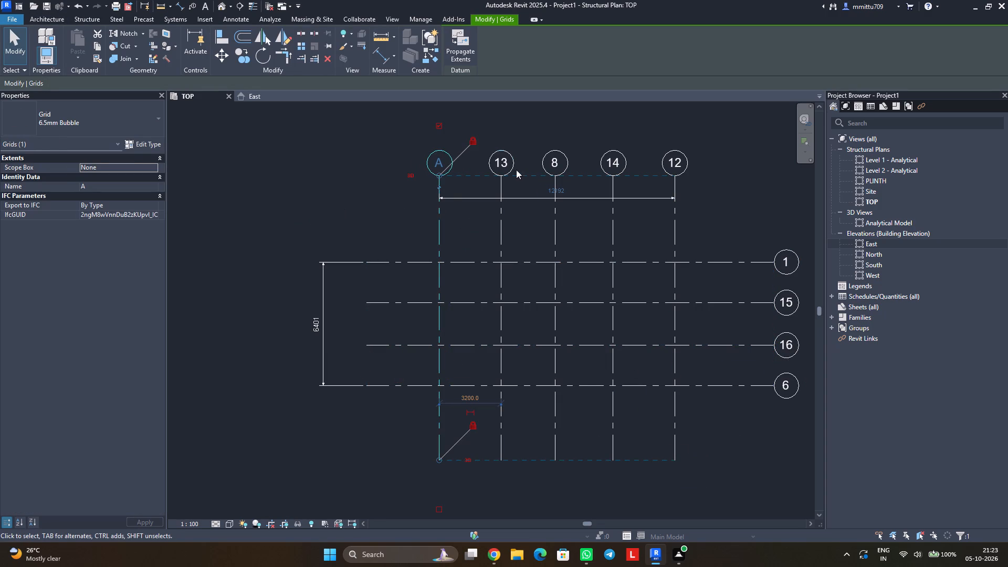
Rename the vertical grids 13, 8, 14 and 12 as B, C, D and E.
double_click(509, 163)
key("b")
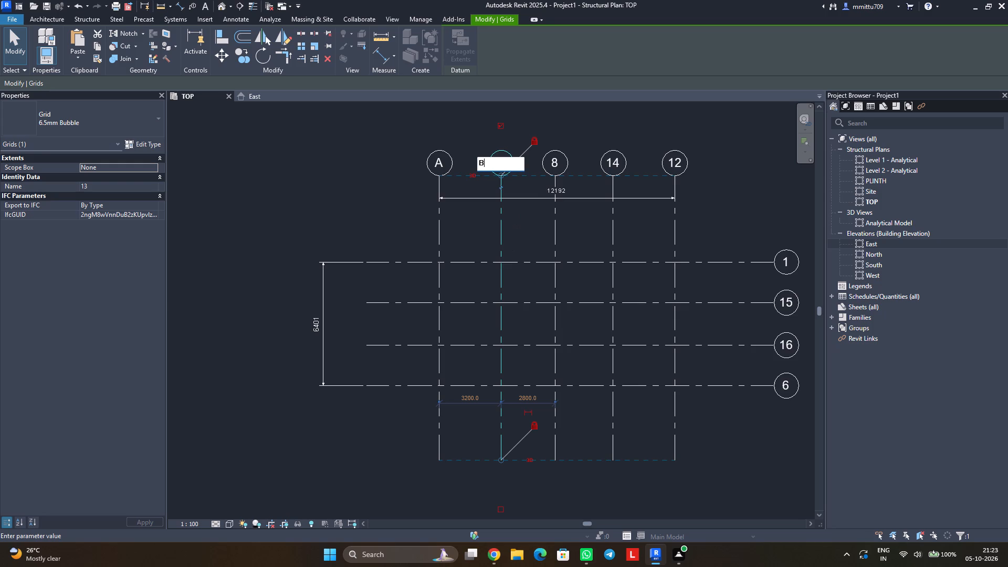
key("Return")
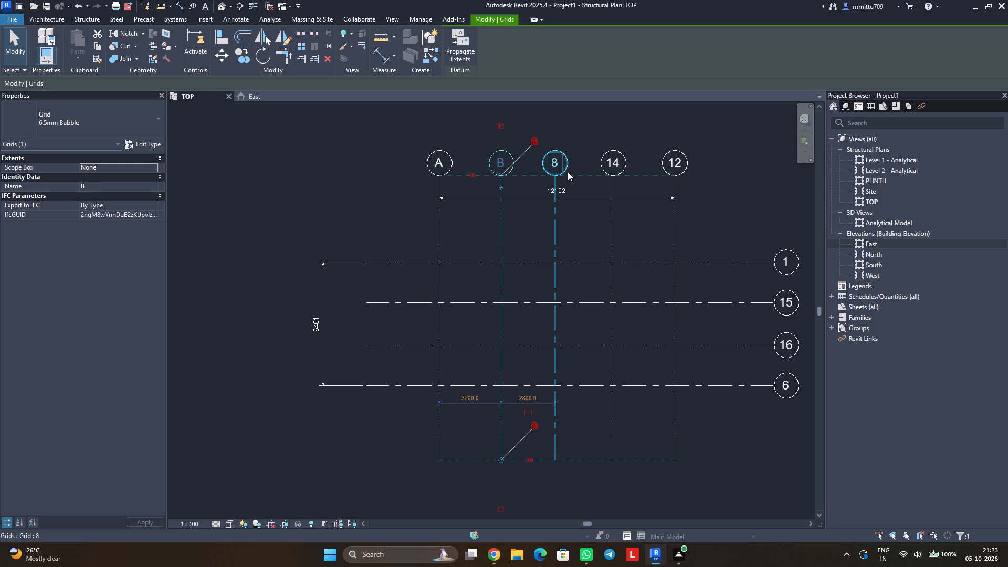
double_click(561, 161)
key("c")
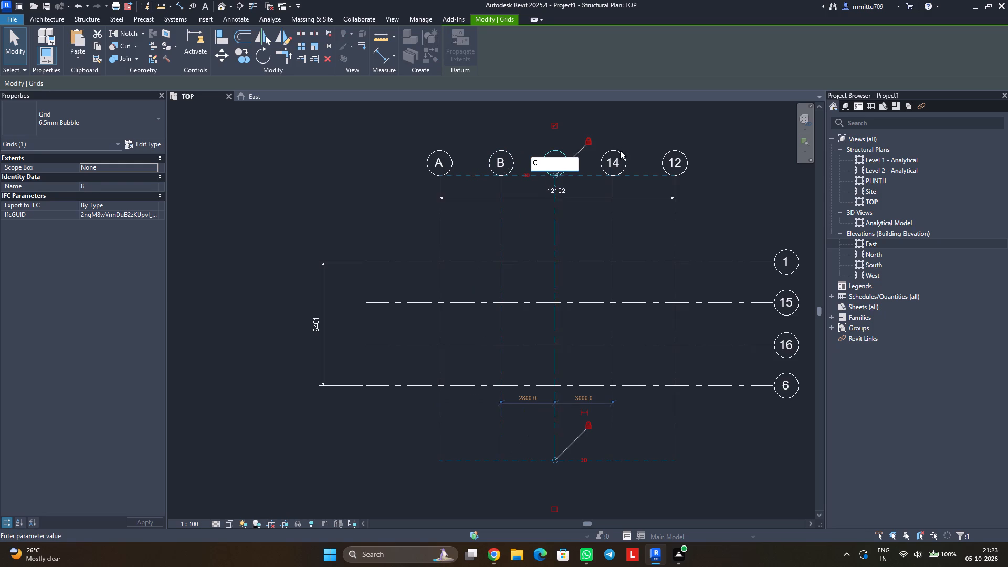
double_click(620, 159)
left_click(616, 162)
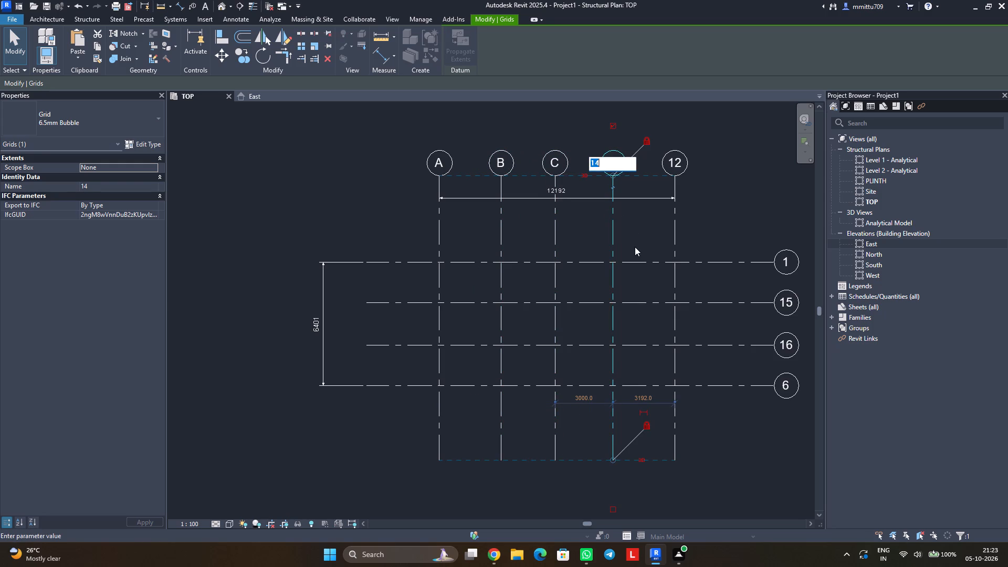
key("d")
double_click(677, 161)
left_click(677, 160)
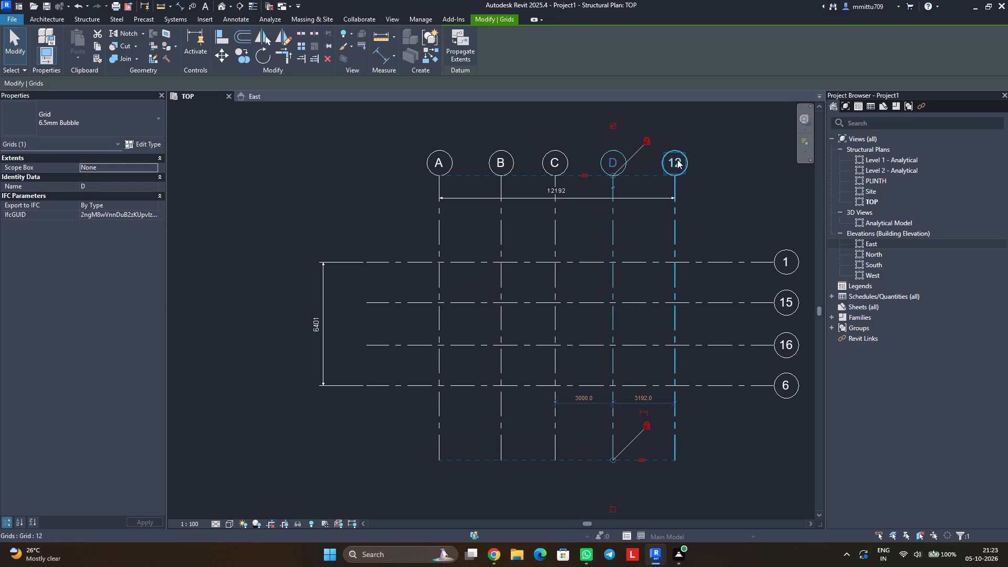
left_click(677, 161)
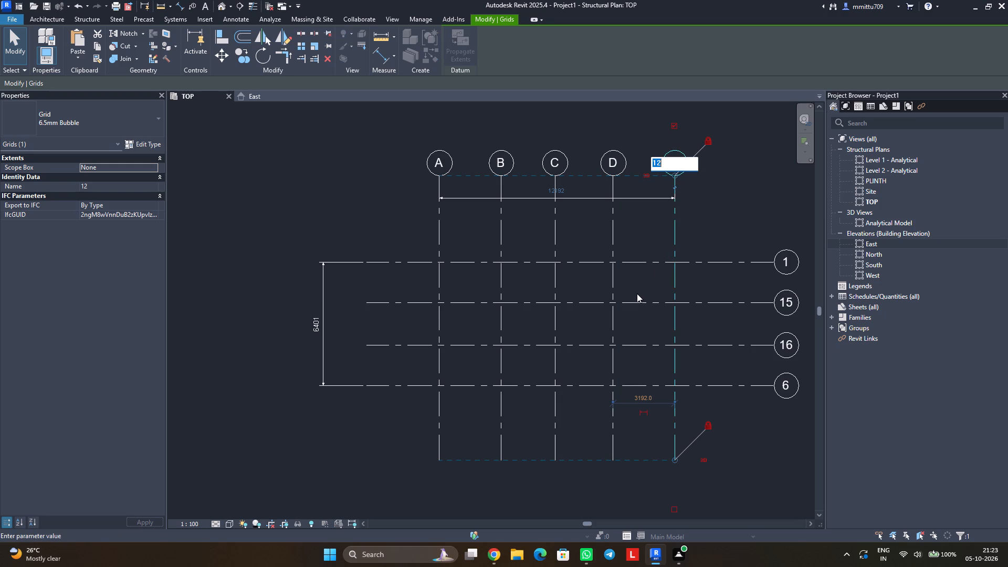
key("e")
double_click(736, 205)
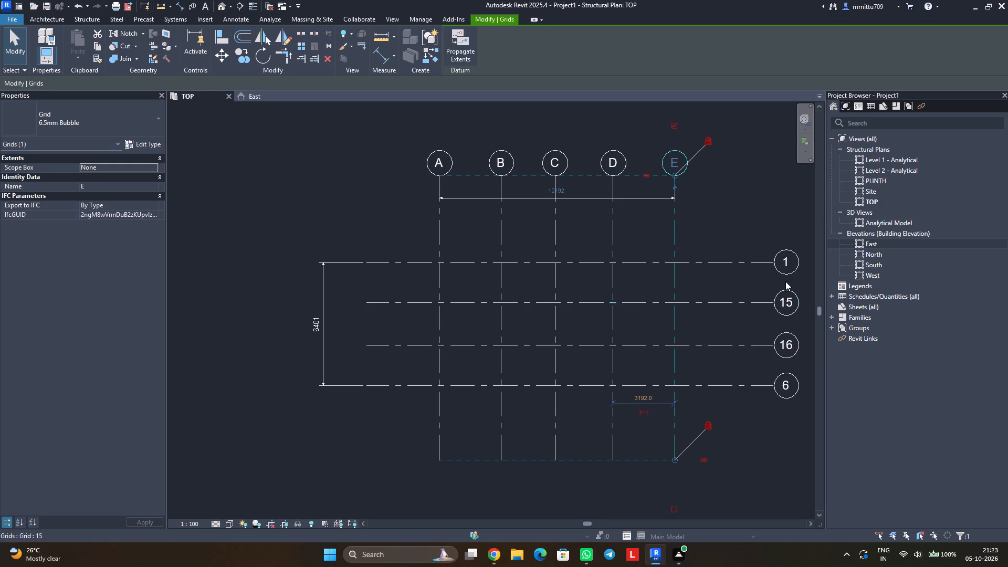
Rename the horizontal grids 15, 16 and 6 as 2, 3 and 4.
double_click(785, 261)
double_click(791, 300)
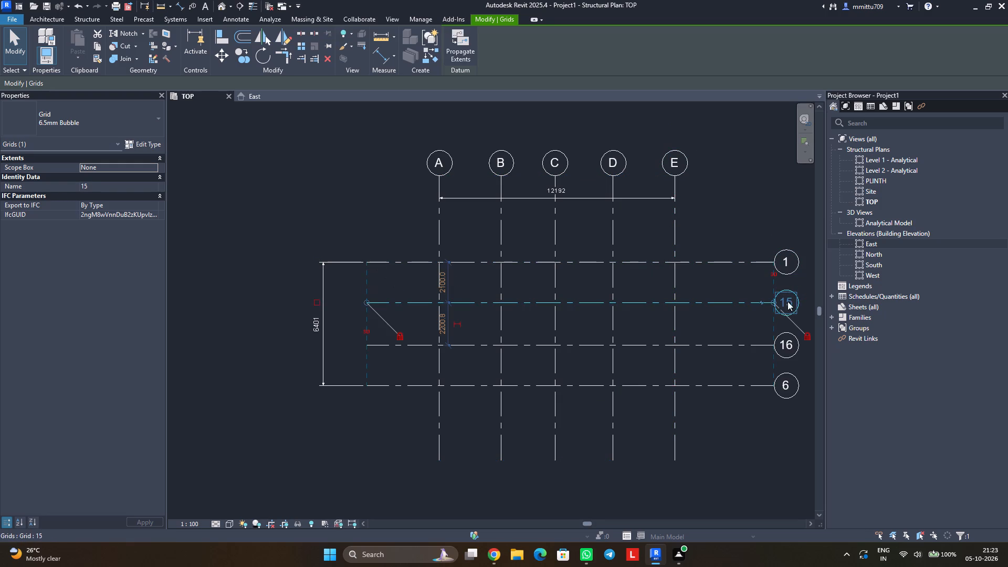
left_click(787, 301)
key("2")
double_click(784, 343)
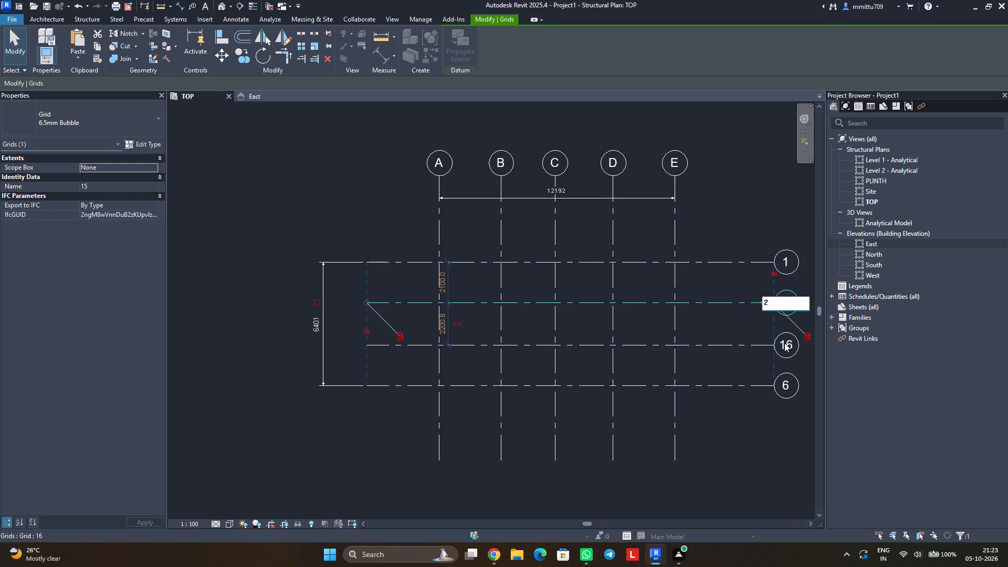
left_click(784, 349)
left_click(784, 350)
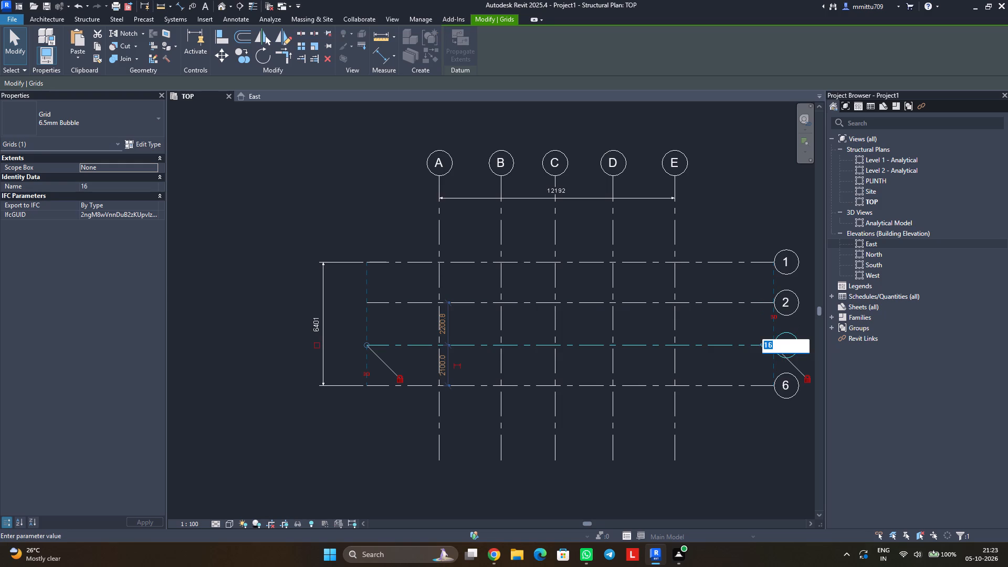
key("3")
triple_click(785, 384)
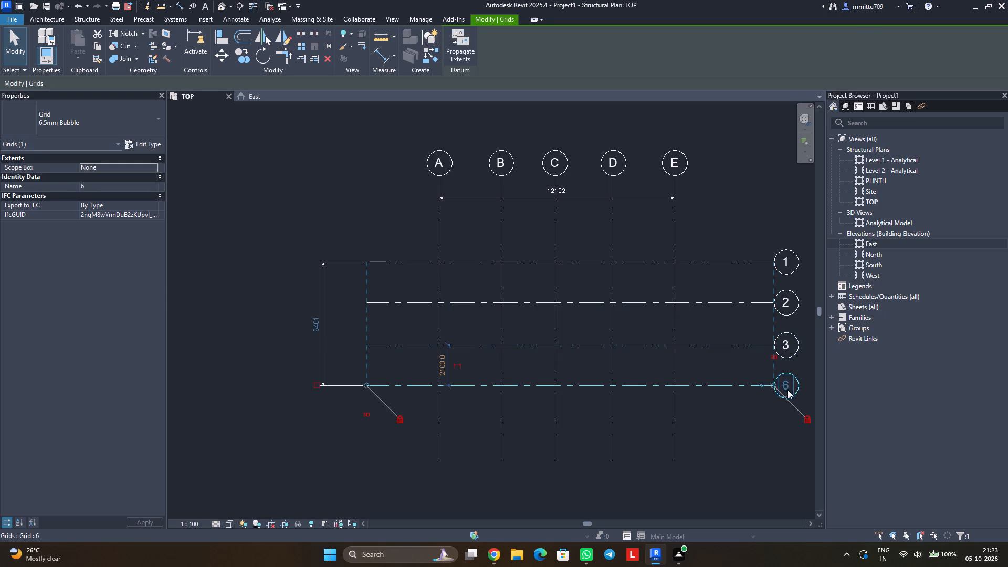
left_click(787, 386)
key("4")
triple_click(766, 444)
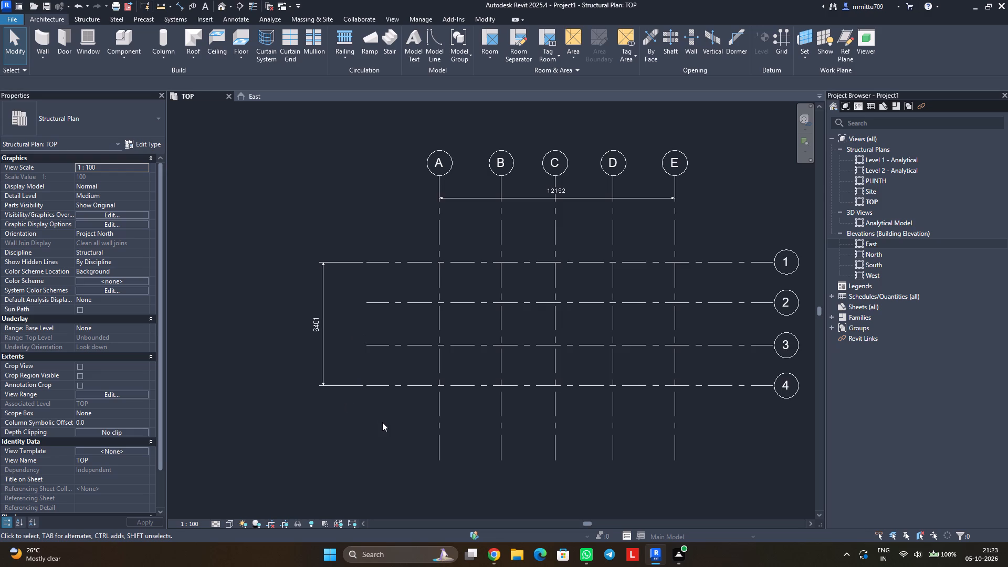
In the project units, set the Distance format to feet with 2 decimal places and the ' unit symbol.
type("UN")
left_click(556, 227)
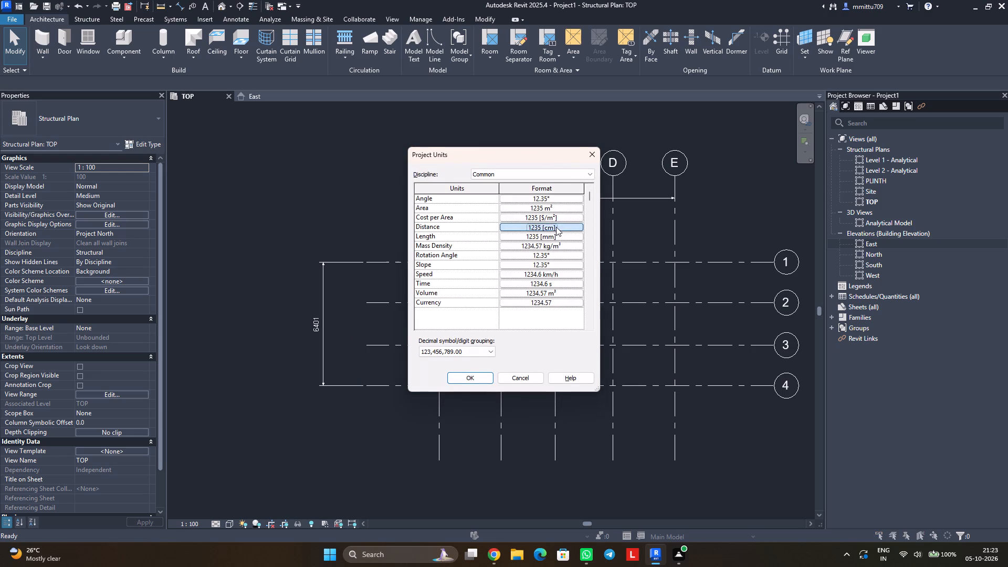
left_click(517, 215)
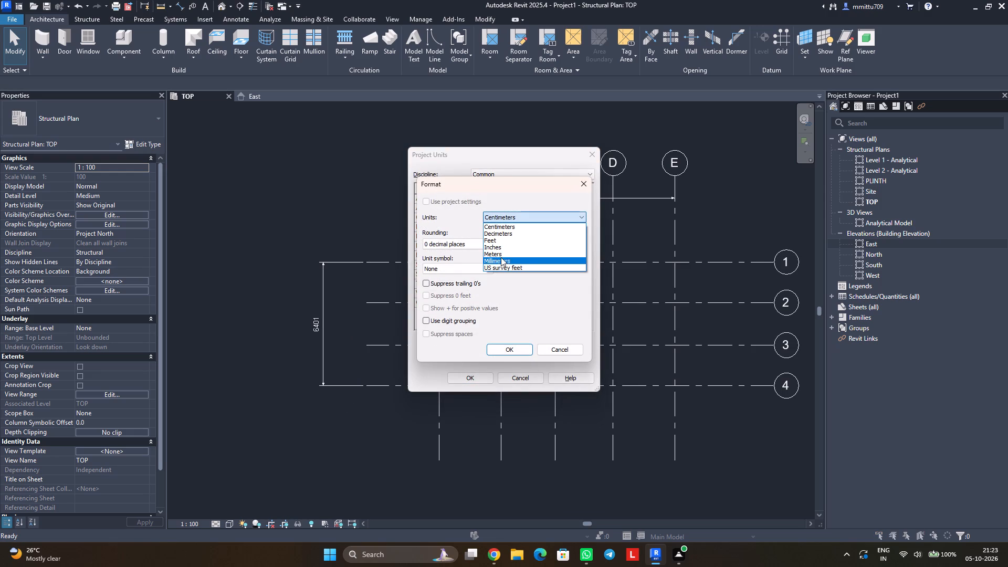
left_click(498, 242)
left_click(478, 240)
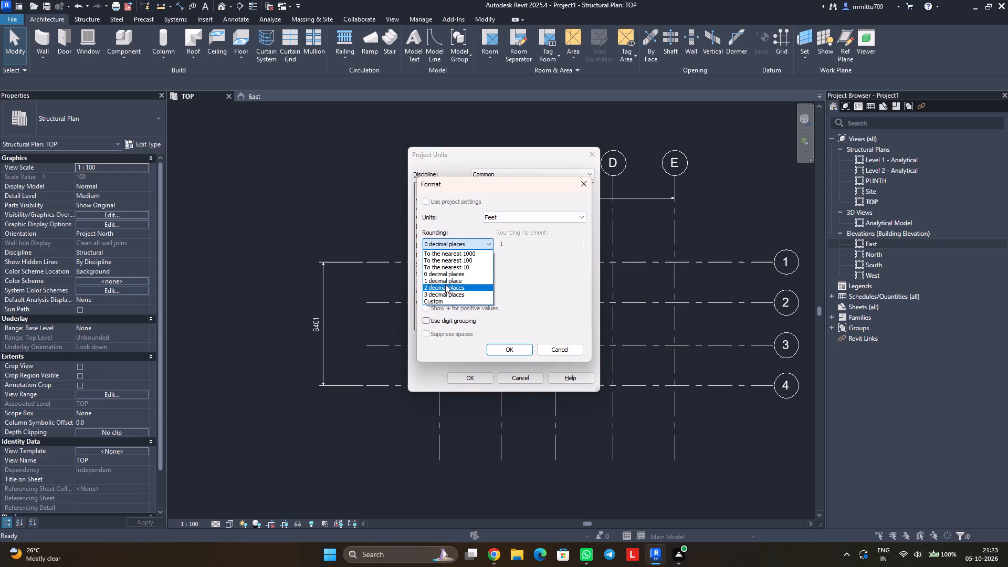
left_click(445, 286)
left_click(445, 269)
left_click(443, 290)
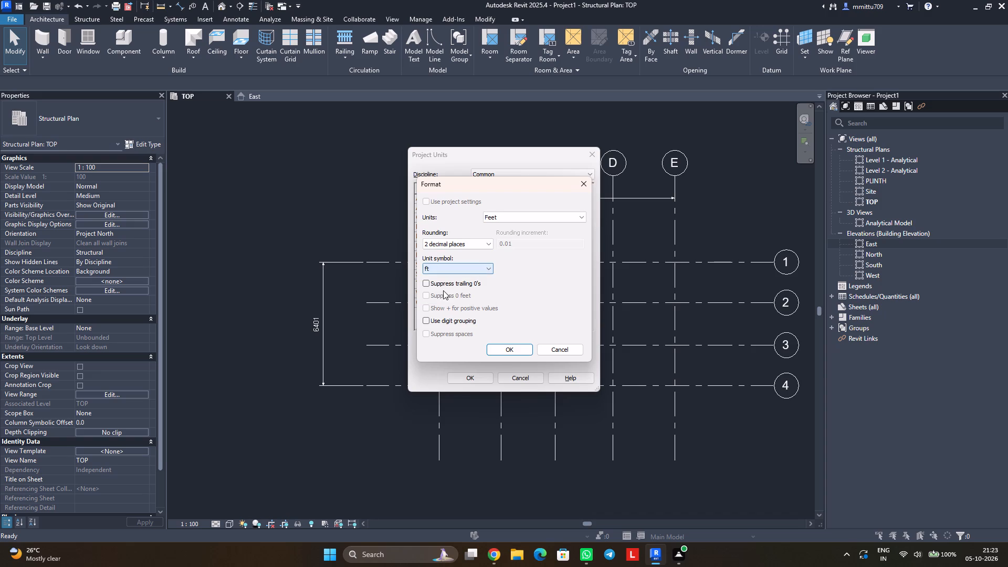
left_click(472, 273)
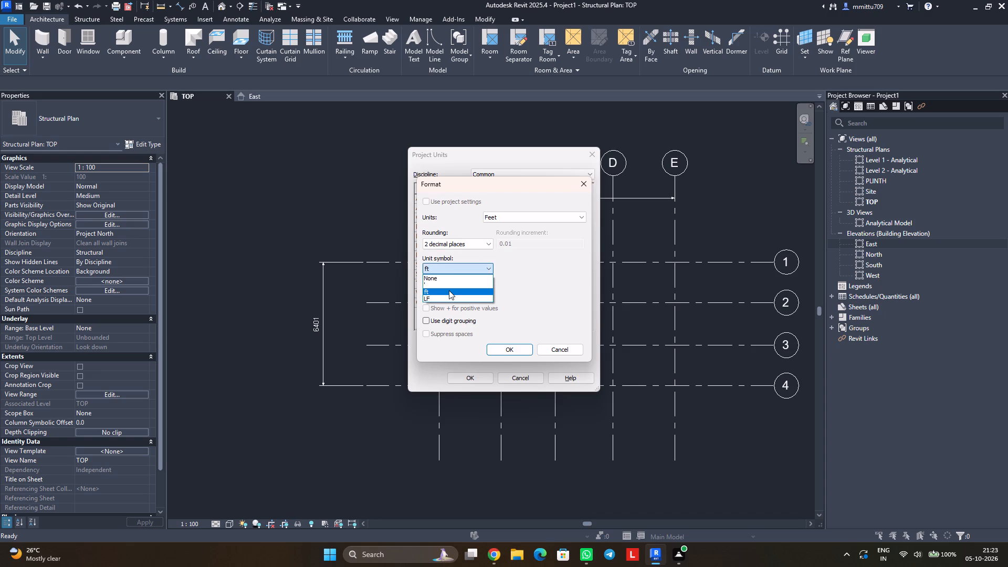
left_click(449, 290)
left_click(449, 268)
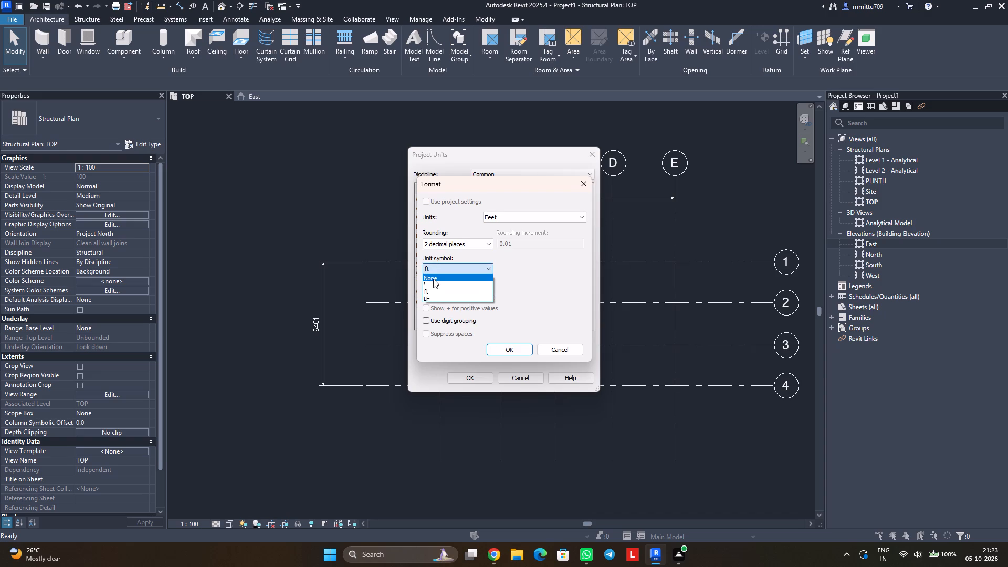
left_click(431, 281)
left_click(504, 345)
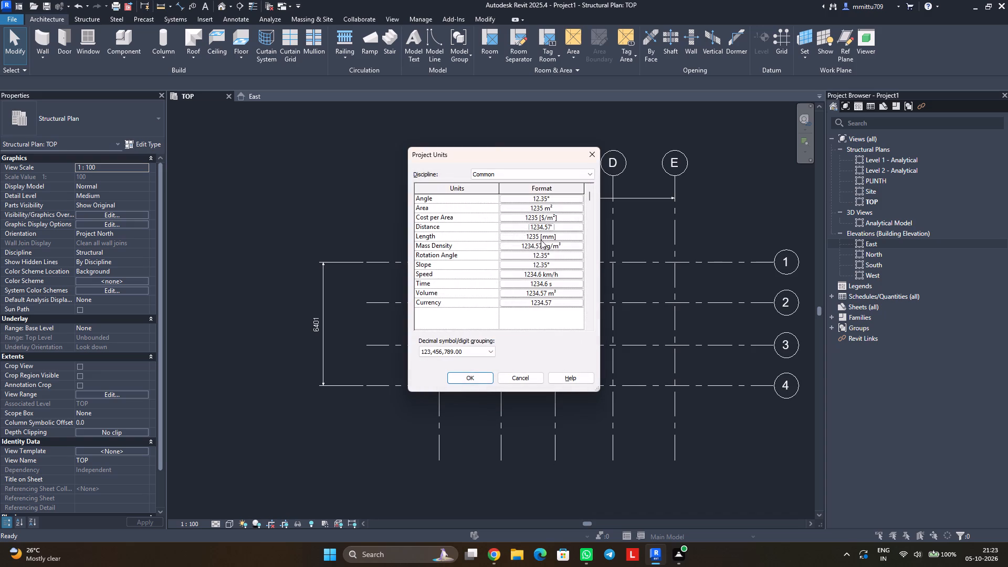
Set the Length format to feet with 2 decimal places and the ' unit symbol, and apply the project units.
left_click(542, 237)
left_click(545, 223)
left_click(545, 220)
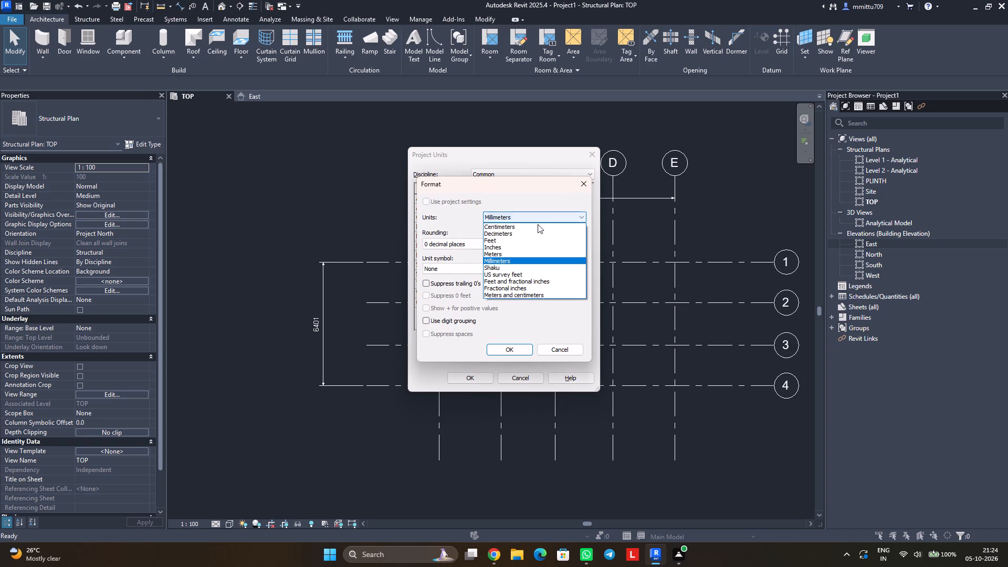
left_click(504, 239)
left_click(466, 246)
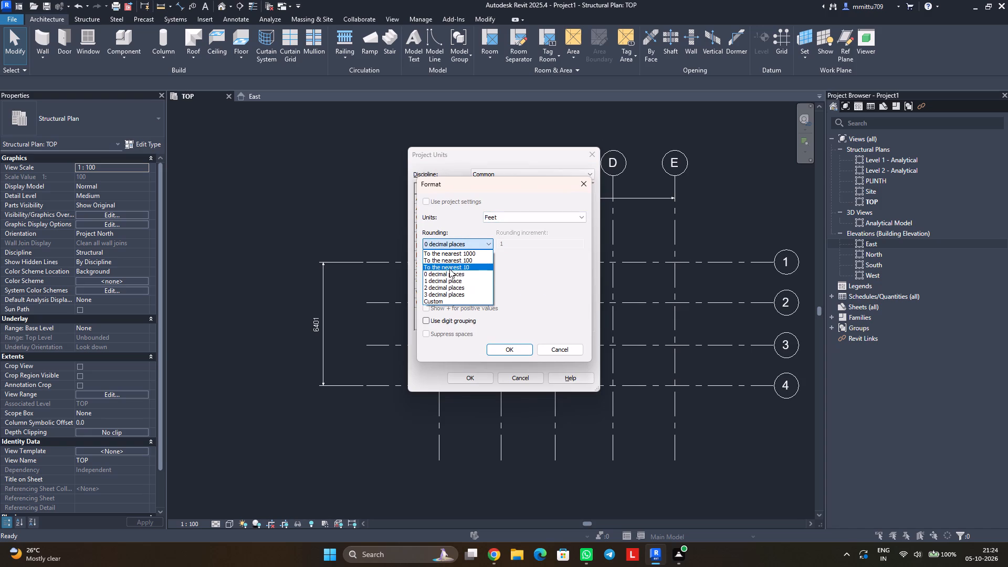
left_click(440, 285)
left_click(440, 264)
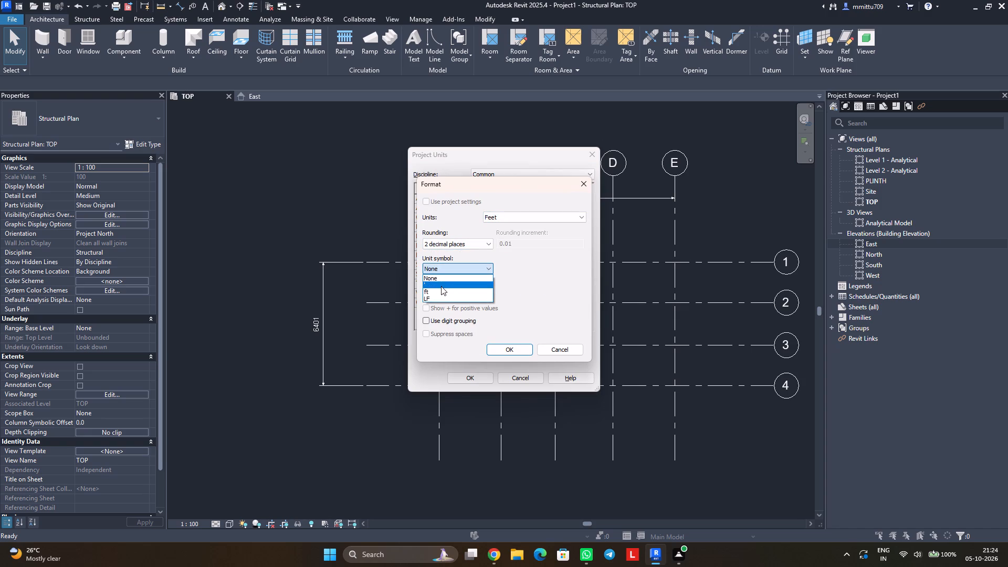
left_click(441, 286)
left_click(496, 345)
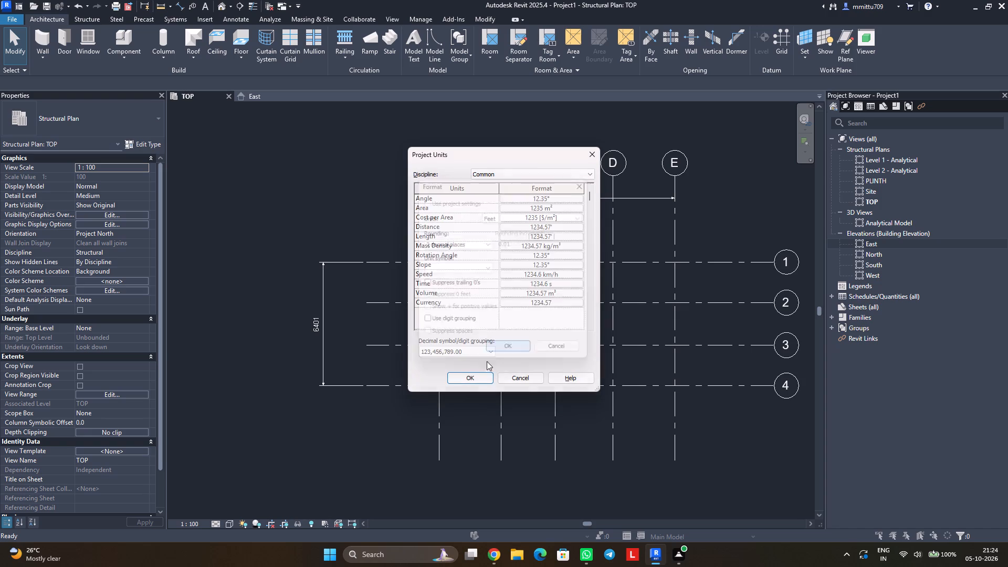
left_click(479, 378)
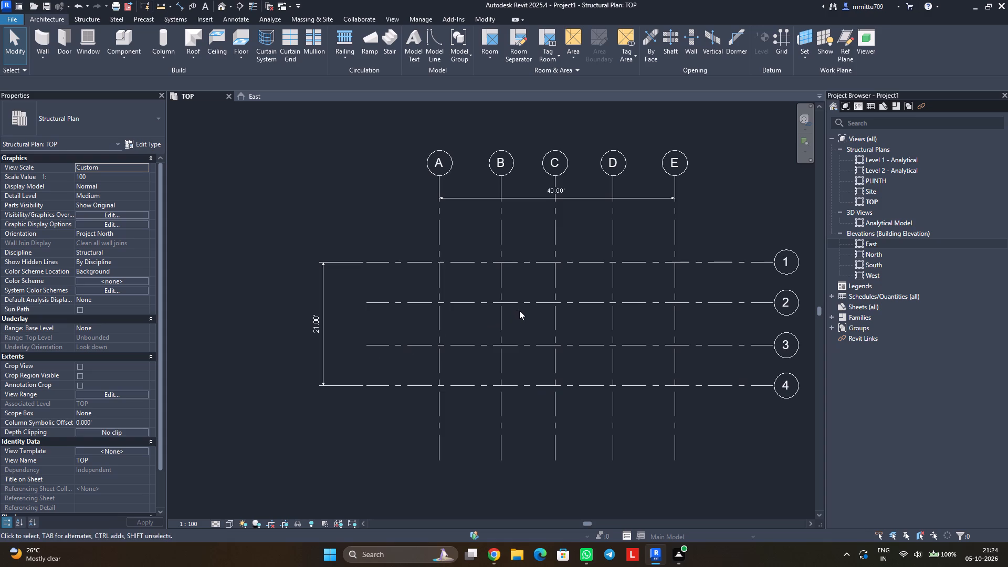
Delete the two existing overall dimensions, between grids 1 and 4 and between grids A and E.
middle_click_drag(582, 366, 536, 364)
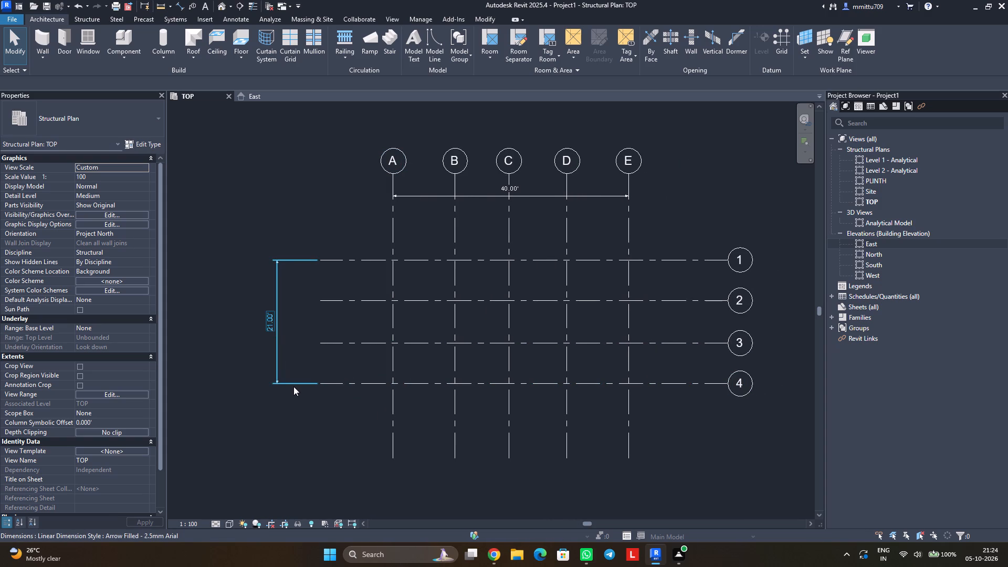
left_click(275, 355)
key("Delete")
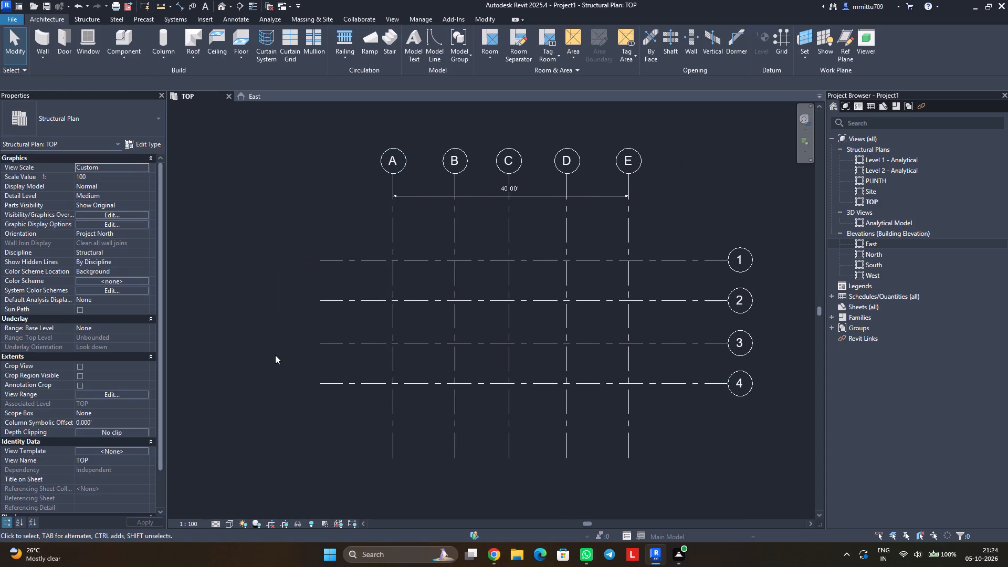
left_click(486, 192)
key("Delete")
Place a continuous aligned dimension string across horizontal grids 4, 3, 2 and 1, just outside grid A.
type("DI")
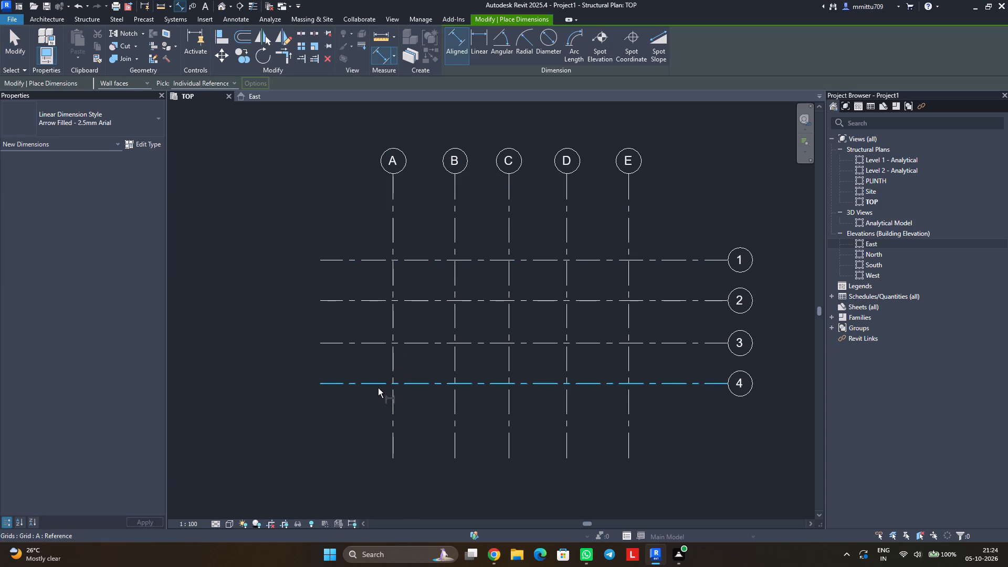
left_click(378, 383)
left_click(374, 346)
left_click(374, 299)
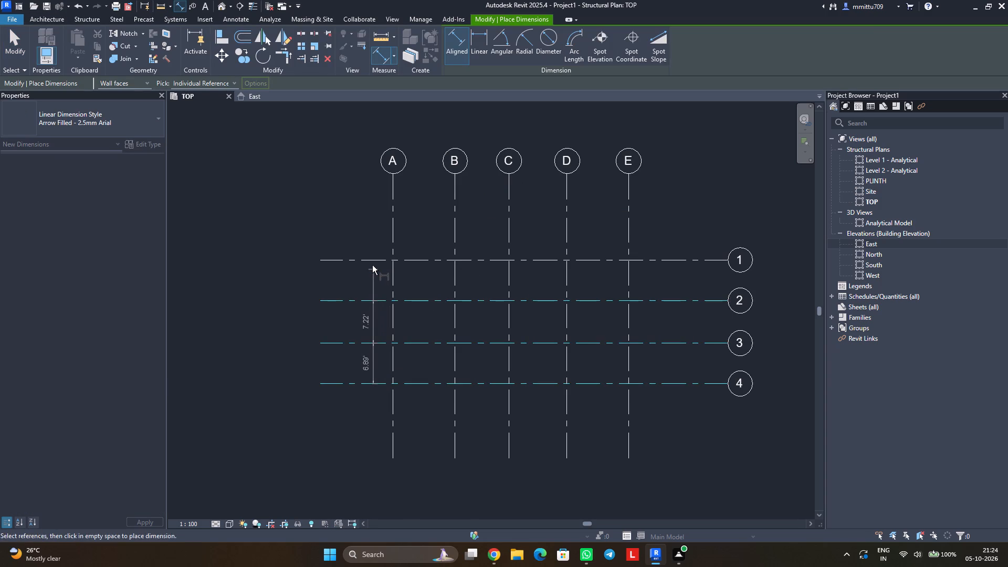
left_click(372, 261)
left_click(372, 230)
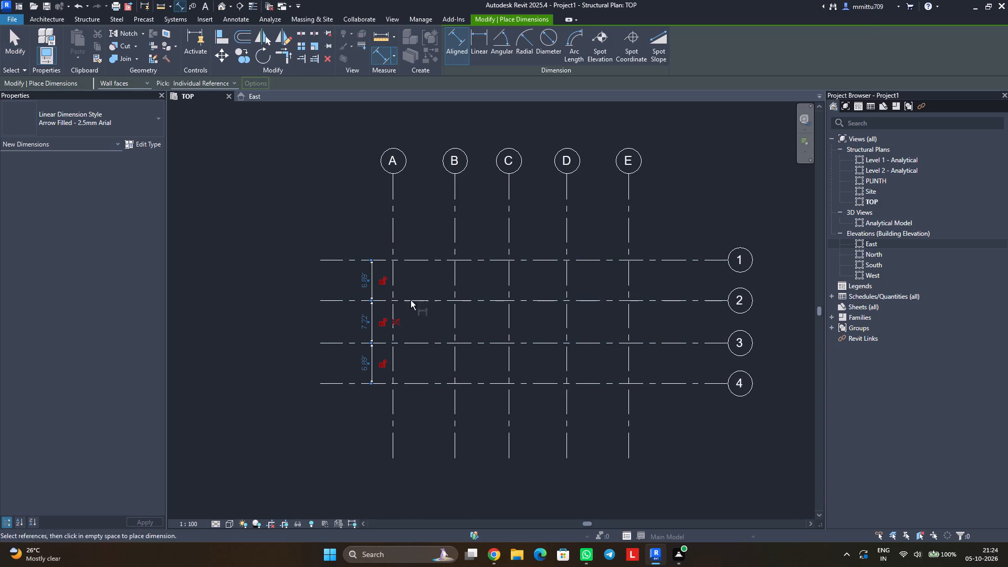
Add an overall aligned dimension between grids 4 and 1, outside the spacing dimension string.
left_click(337, 382)
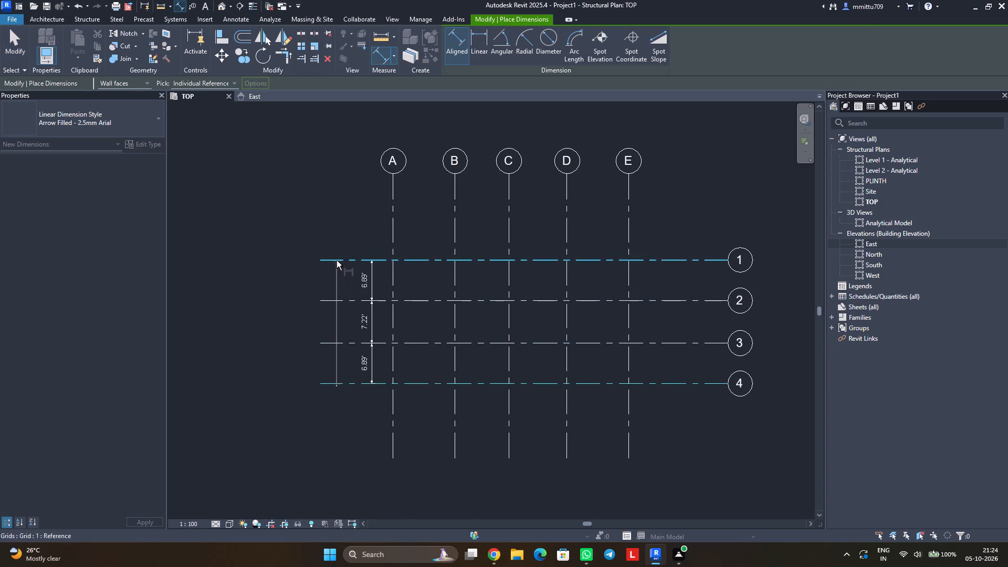
left_click(337, 260)
left_click(344, 236)
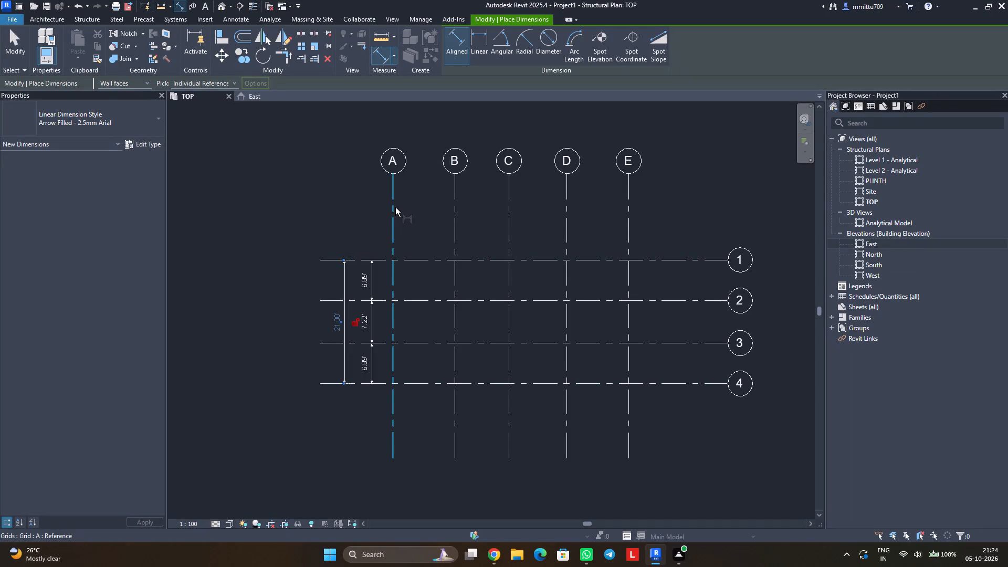
Place a continuous aligned dimension string across vertical grids A, B, C, D and E, between grid 1 and the grid bubbles.
left_click(391, 236)
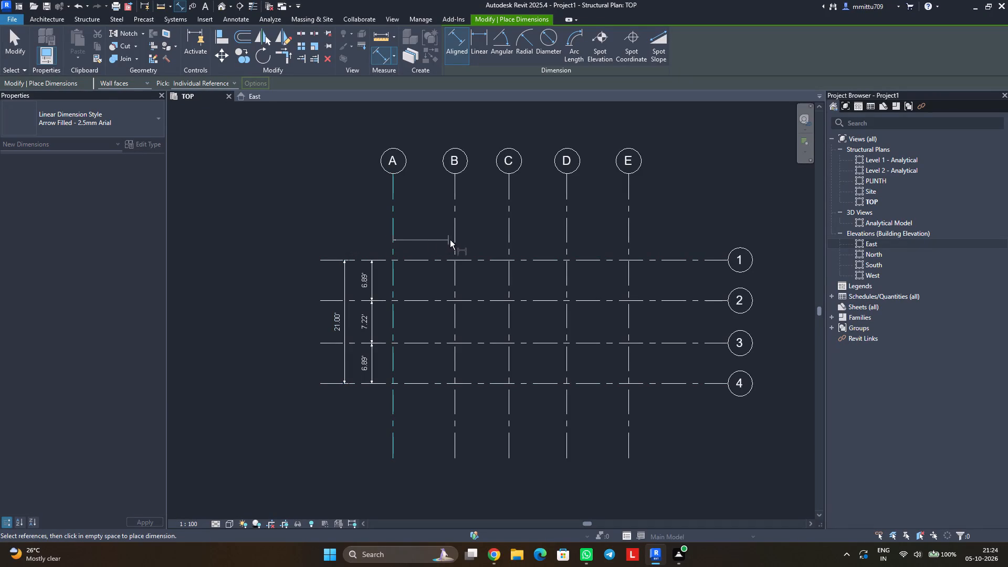
left_click(452, 240)
left_click(506, 238)
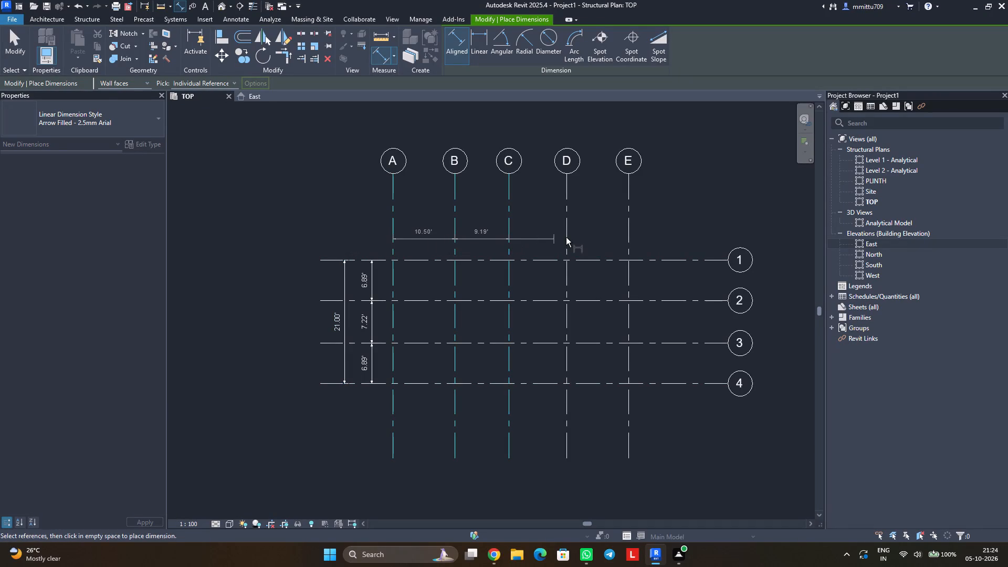
left_click(569, 237)
left_click(626, 236)
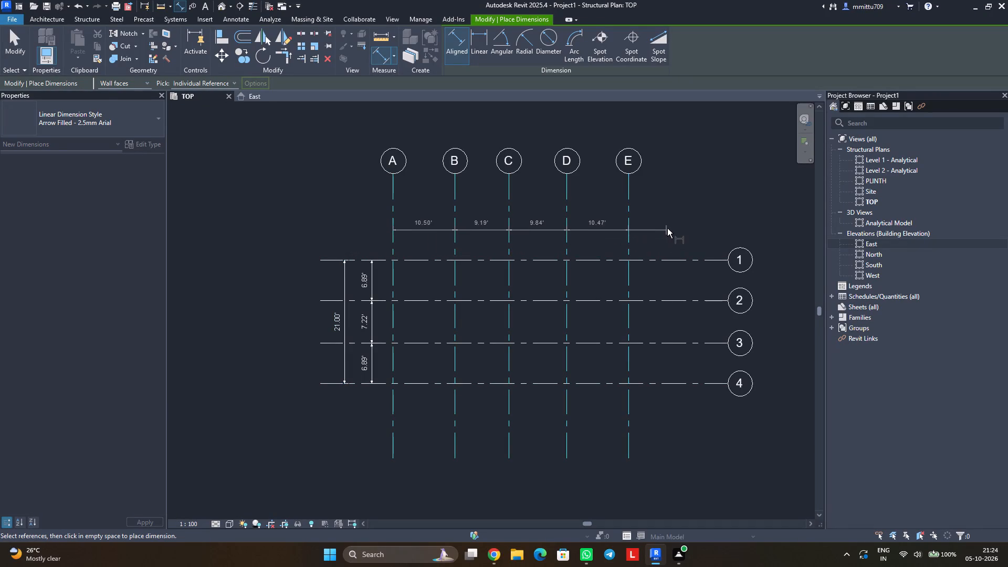
left_click(667, 228)
Add an overall aligned dimension between grids A and E, between the spacing string and the grid bubbles, and finish dimensioning.
left_click(391, 200)
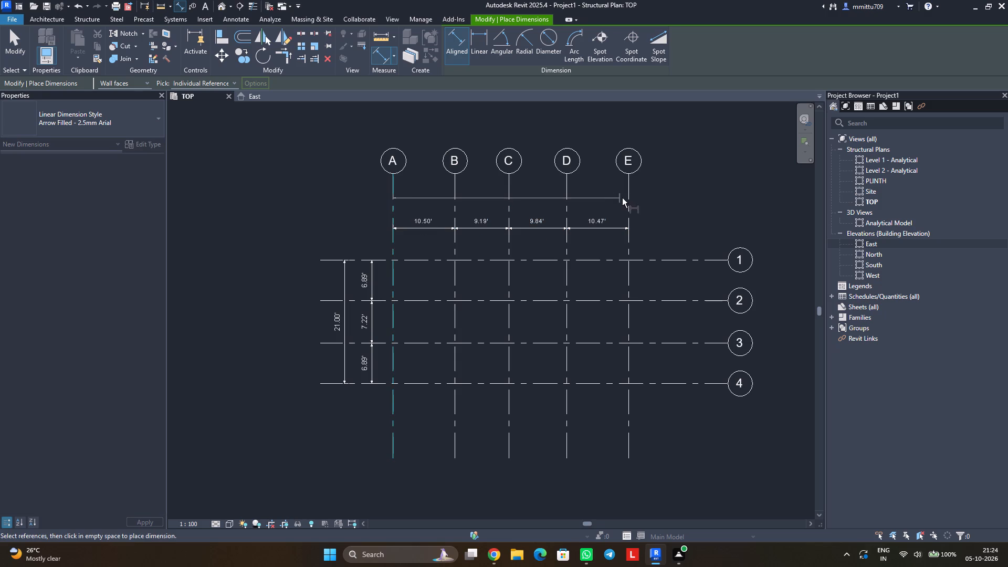
left_click(629, 198)
left_click(648, 192)
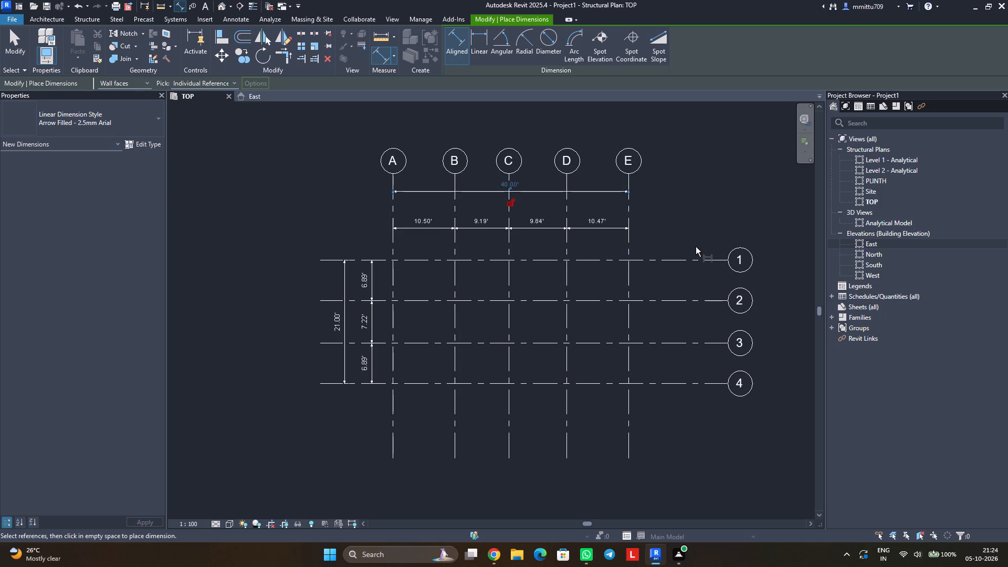
key("Escape")
key("Escape")
key("Escape")
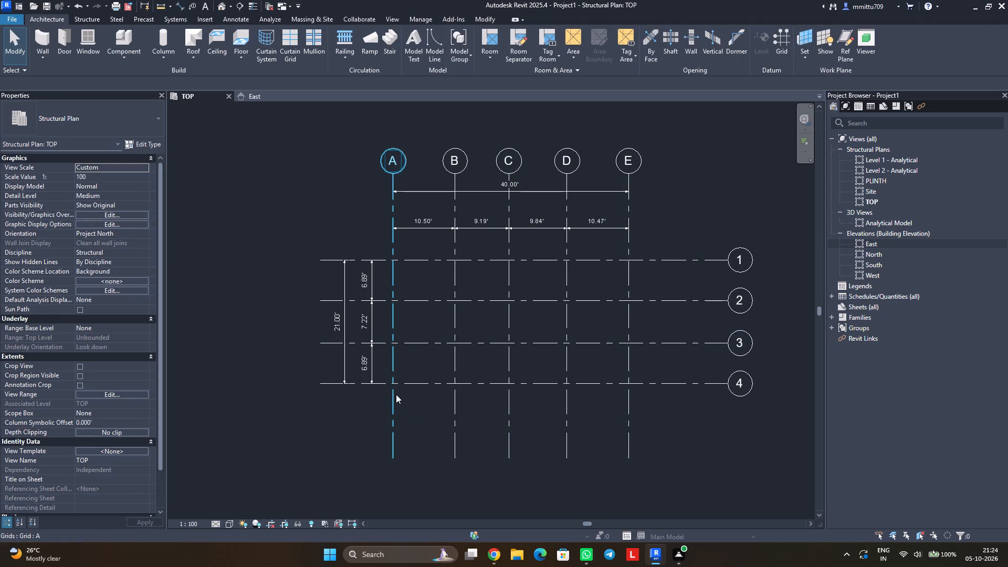
Nudge the spacing dimension string of grids 1–4 three increments away from grid A, towards the overall dimension.
left_click(372, 330)
key("Left")
key("Left")
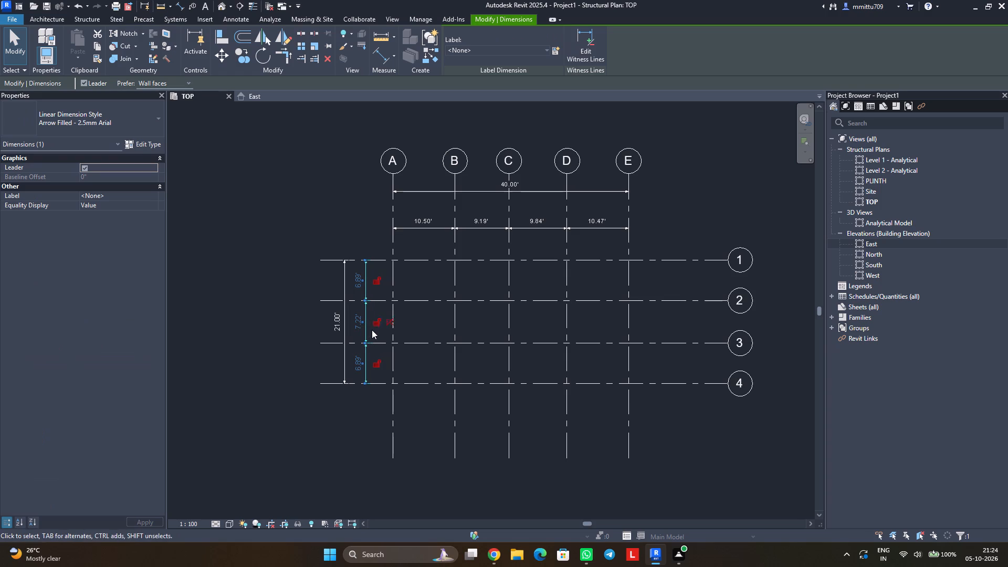
key("Left")
left_click(357, 417)
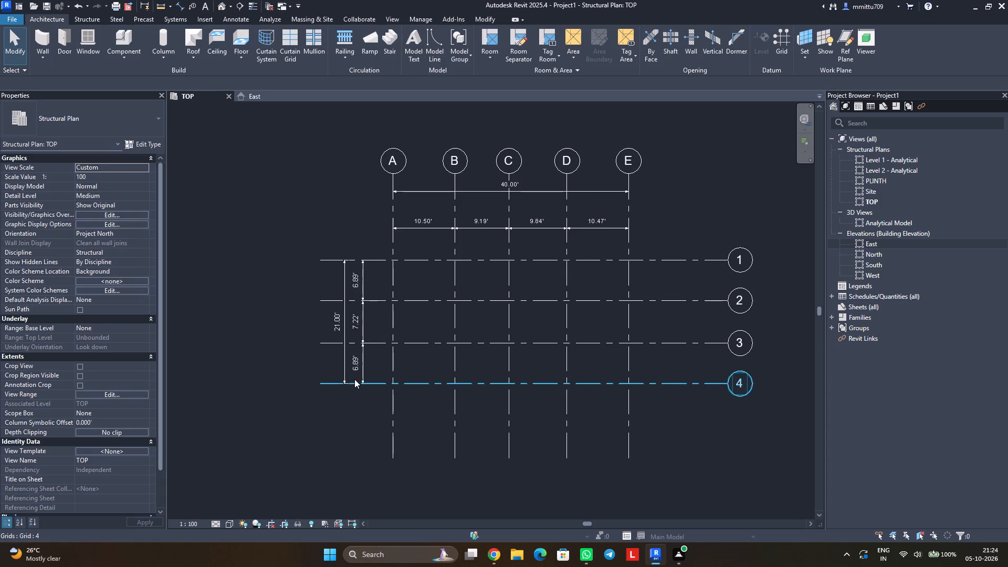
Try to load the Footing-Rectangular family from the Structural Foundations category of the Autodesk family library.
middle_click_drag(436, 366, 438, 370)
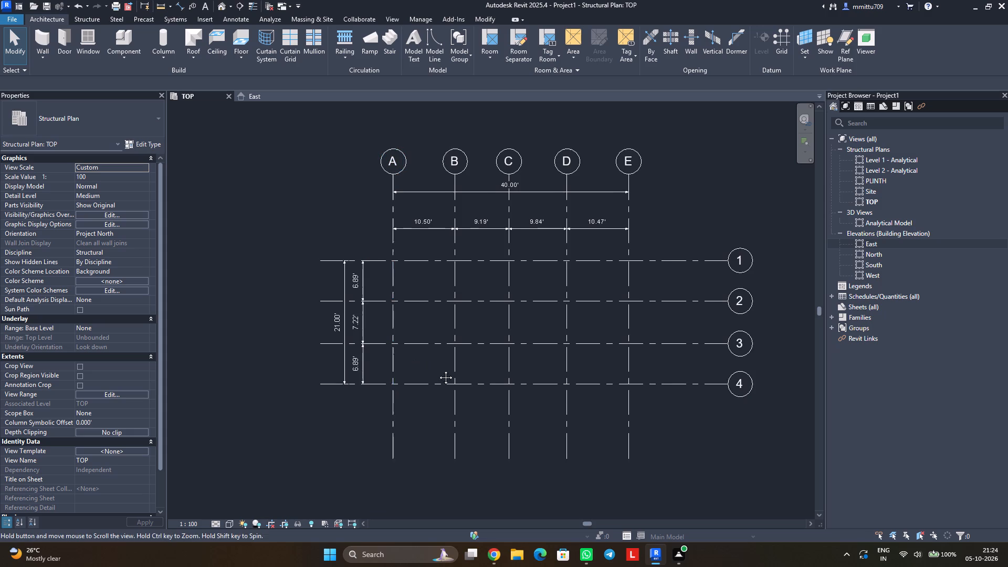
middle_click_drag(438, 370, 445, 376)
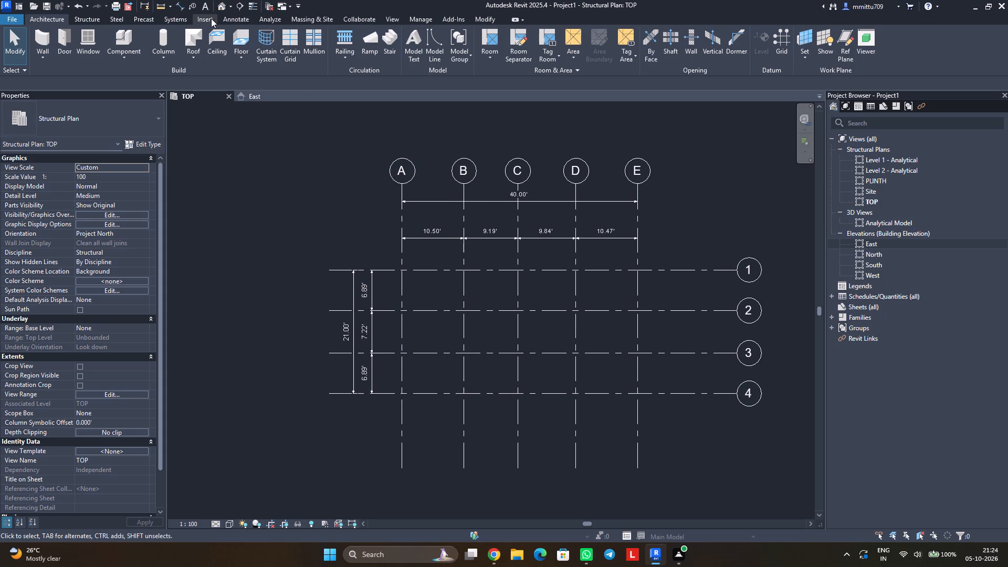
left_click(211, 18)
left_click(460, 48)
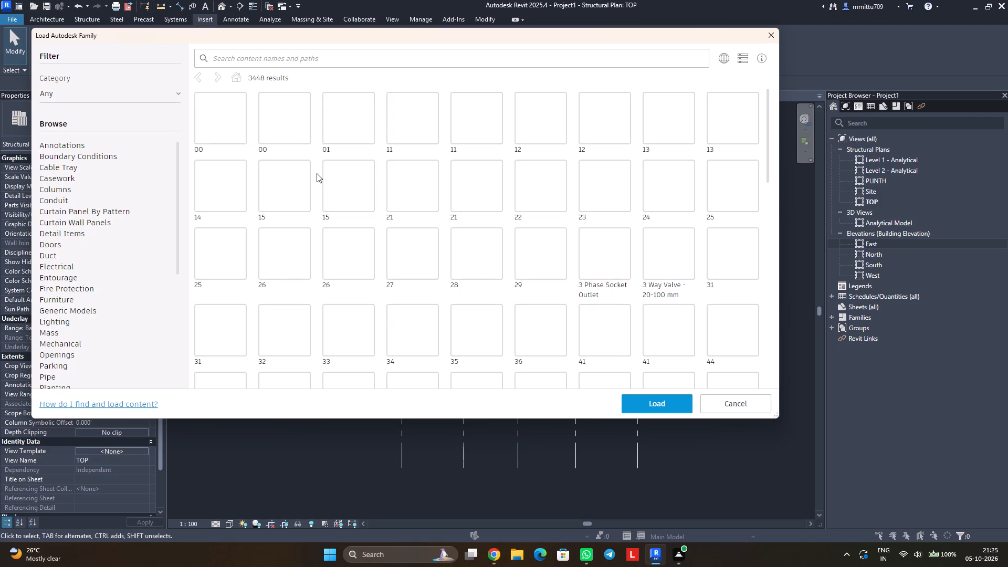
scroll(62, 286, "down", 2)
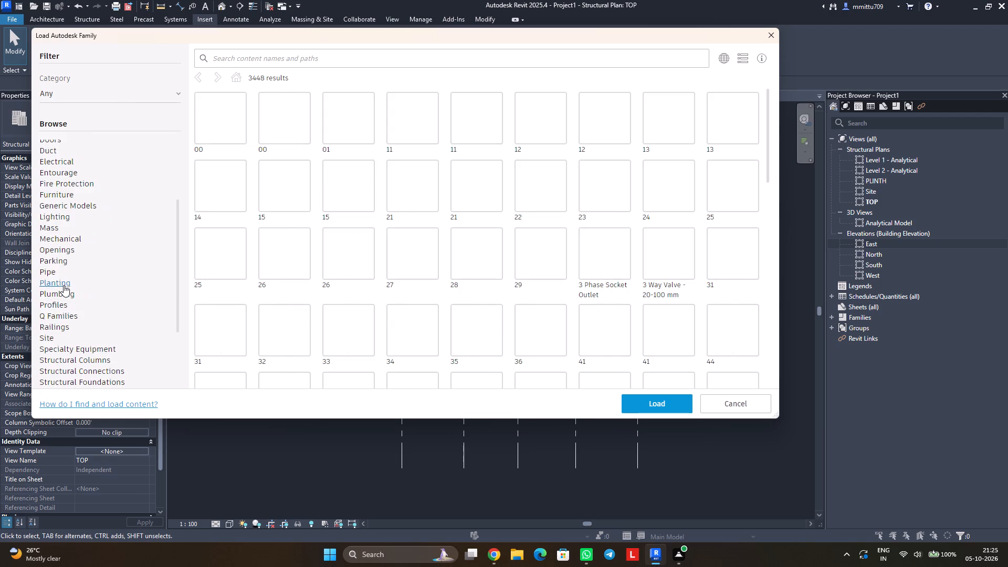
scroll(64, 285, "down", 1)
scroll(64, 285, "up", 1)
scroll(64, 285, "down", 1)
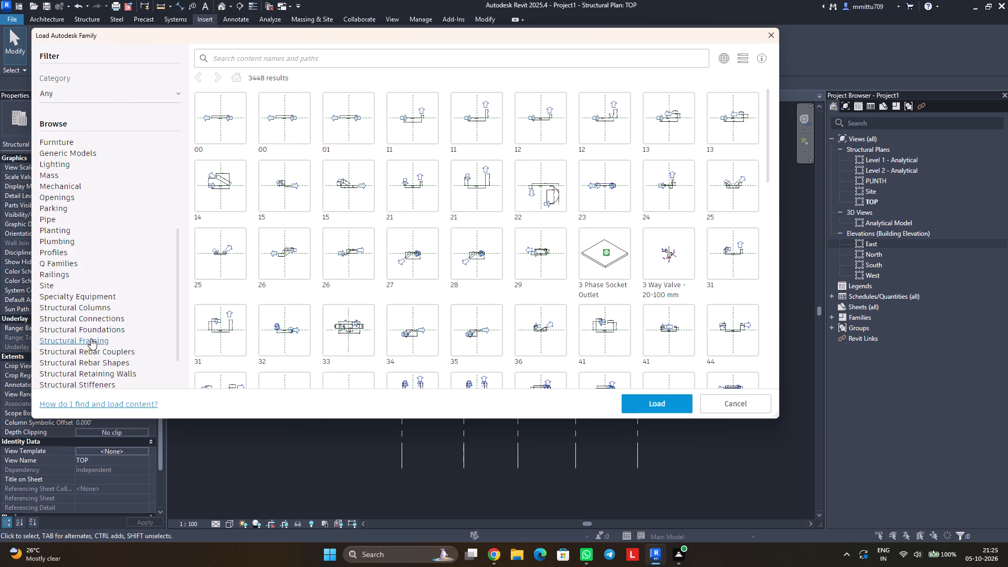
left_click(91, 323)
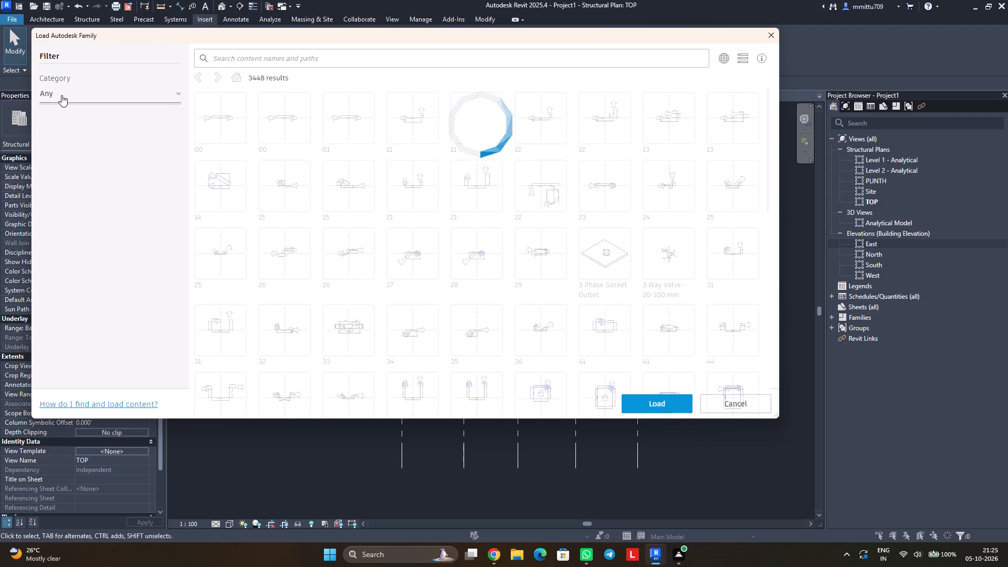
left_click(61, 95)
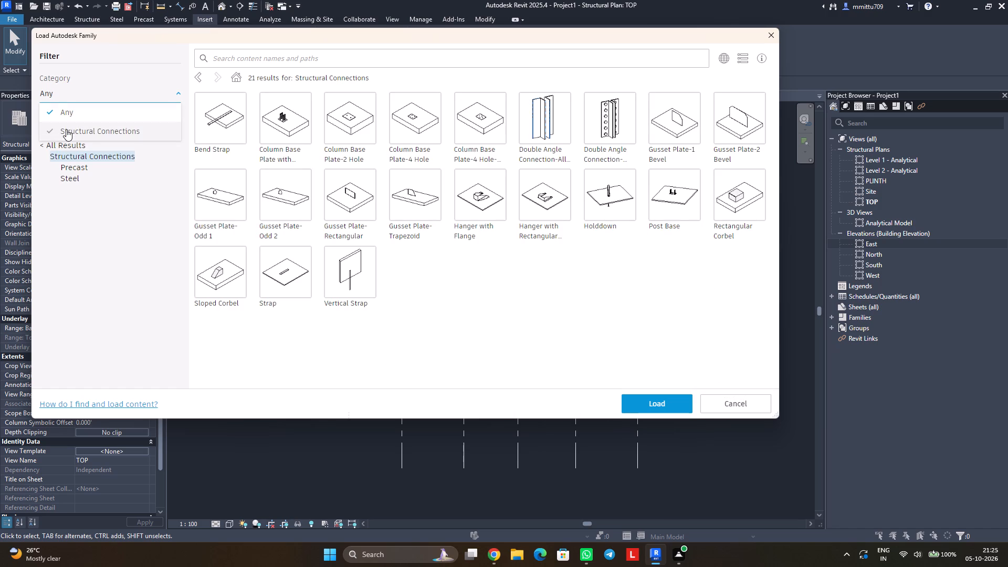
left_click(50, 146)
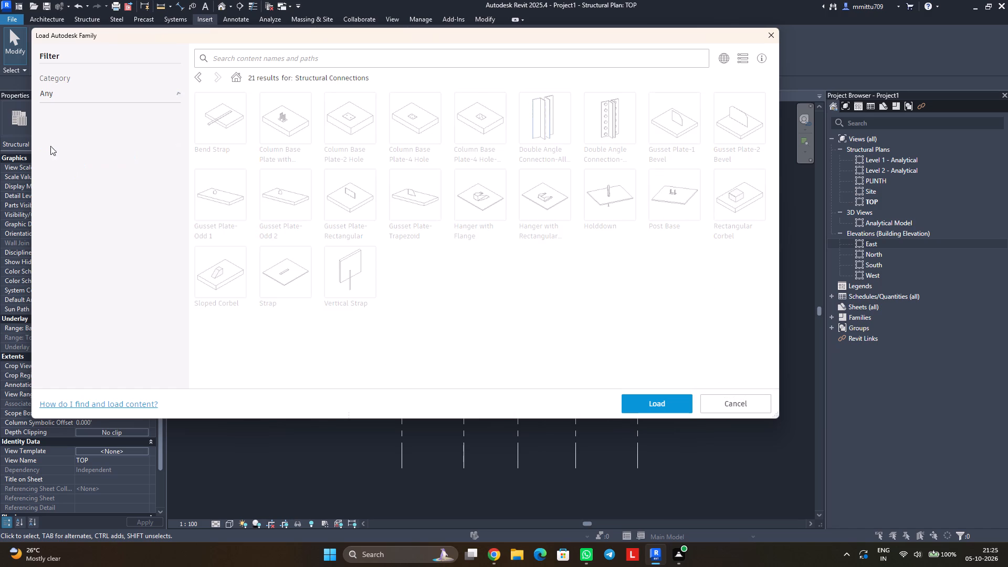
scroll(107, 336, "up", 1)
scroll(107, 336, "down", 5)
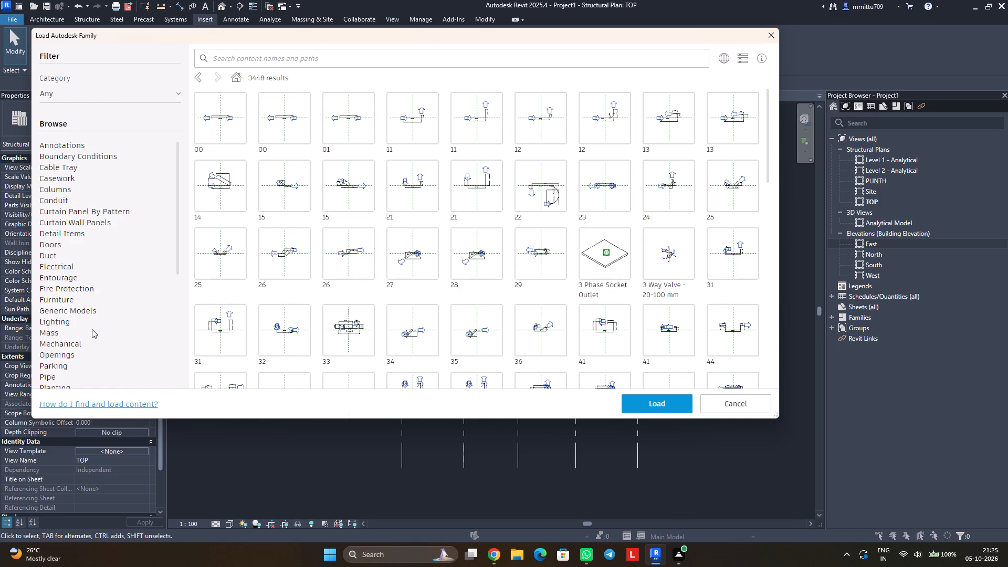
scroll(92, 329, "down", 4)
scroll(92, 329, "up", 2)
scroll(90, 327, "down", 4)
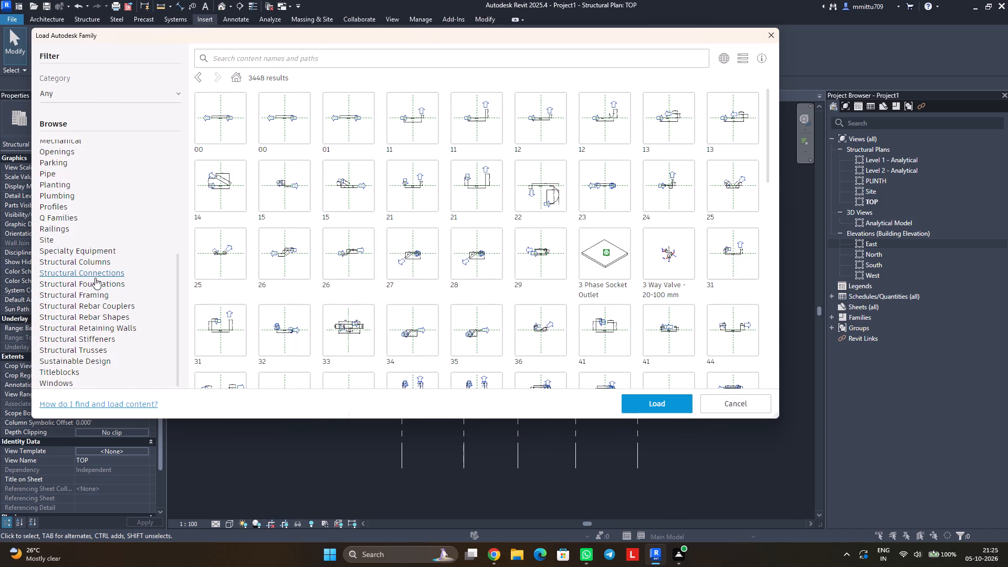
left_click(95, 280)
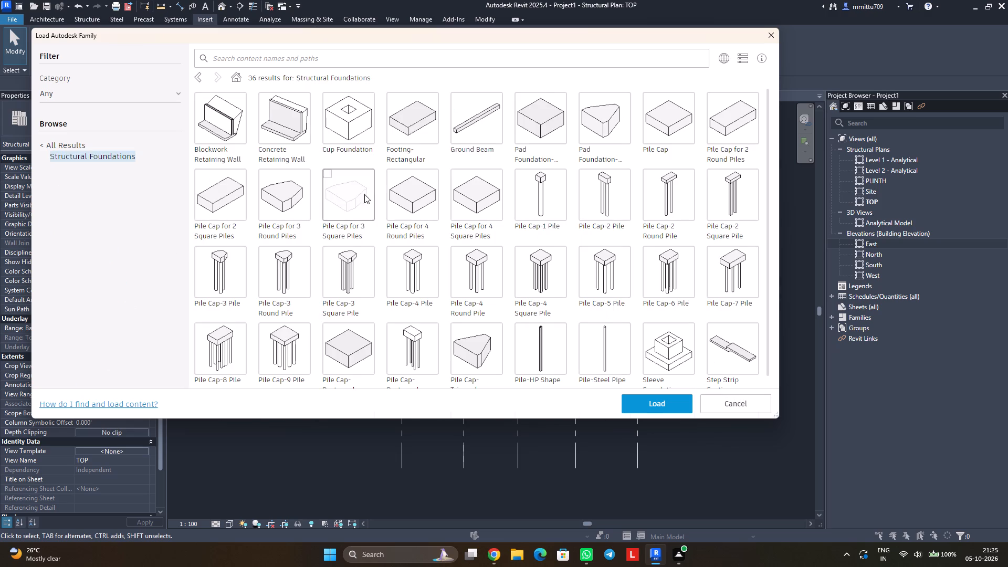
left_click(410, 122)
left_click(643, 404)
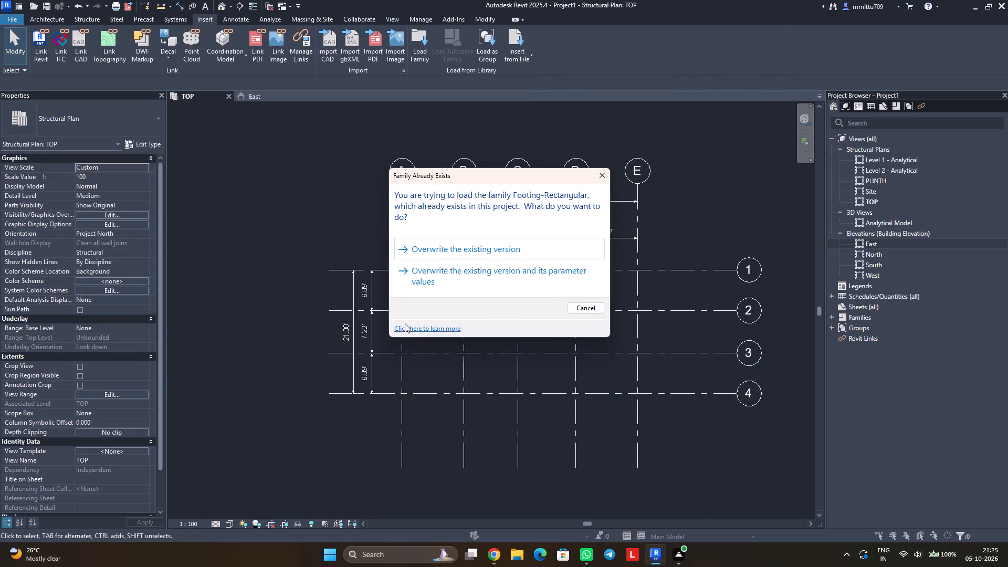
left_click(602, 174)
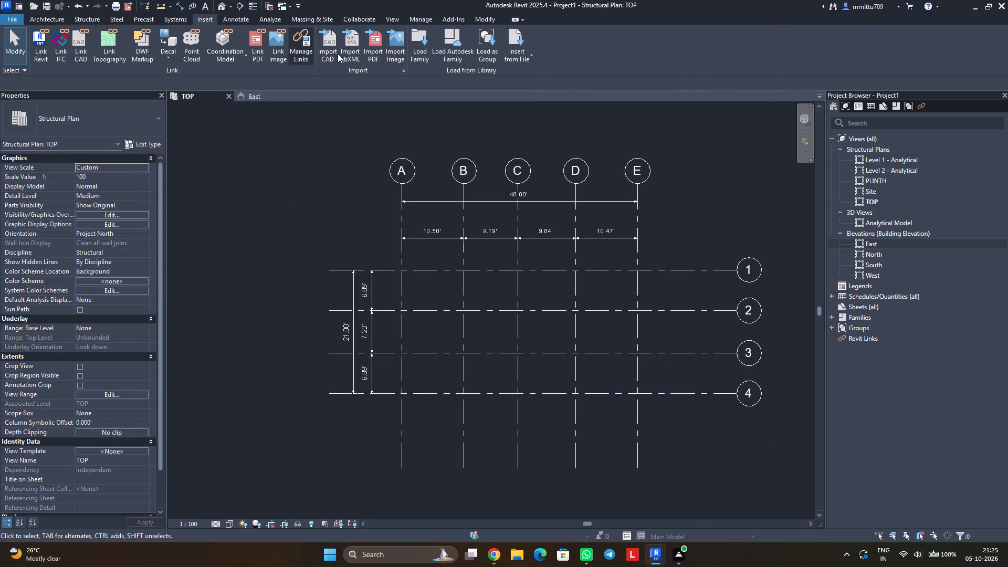
Load the Concrete Rectangular column family from the Structural Columns category of the Autodesk family library.
left_click(449, 46)
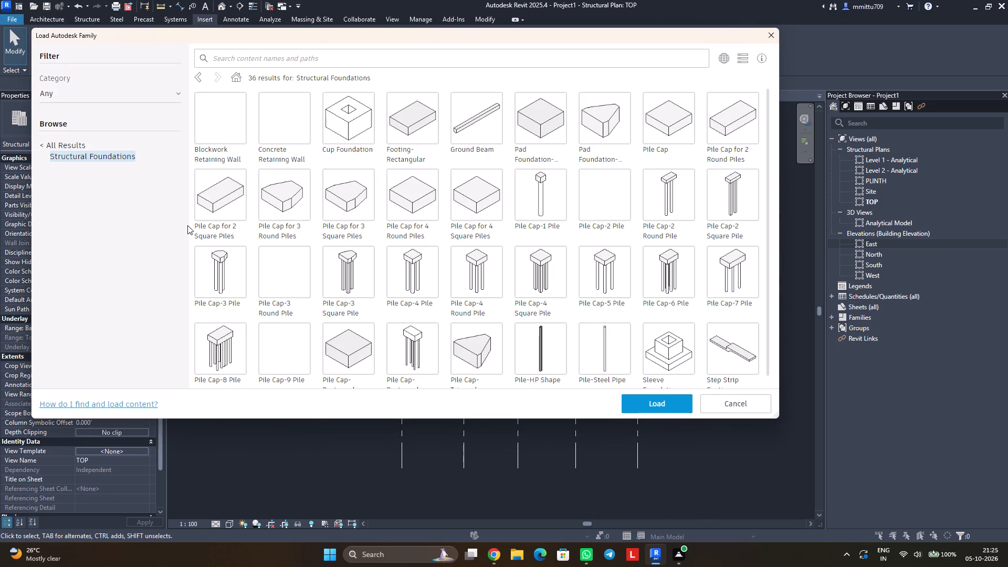
left_click(75, 149)
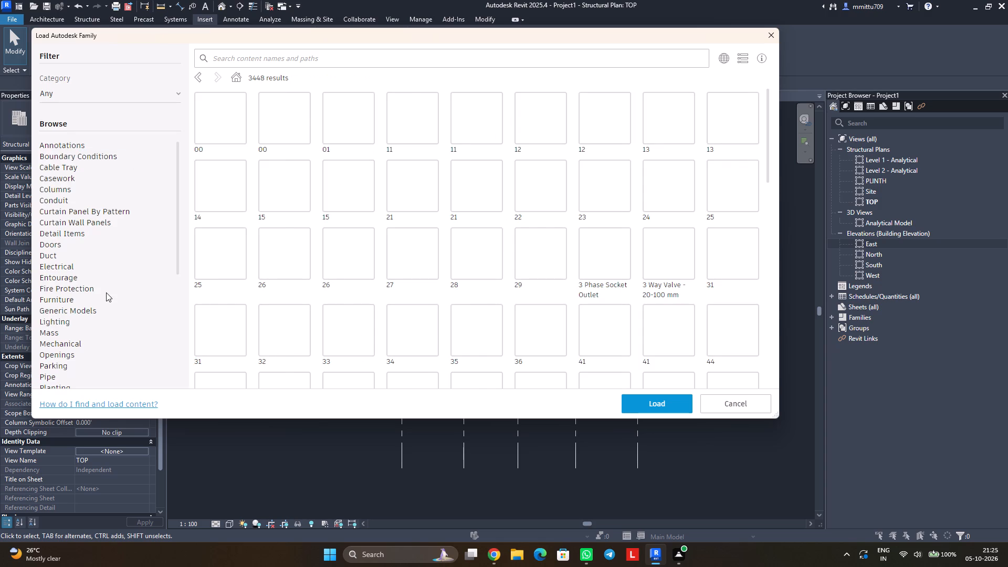
scroll(106, 292, "down", 1)
scroll(106, 292, "up", 2)
scroll(106, 293, "down", 4)
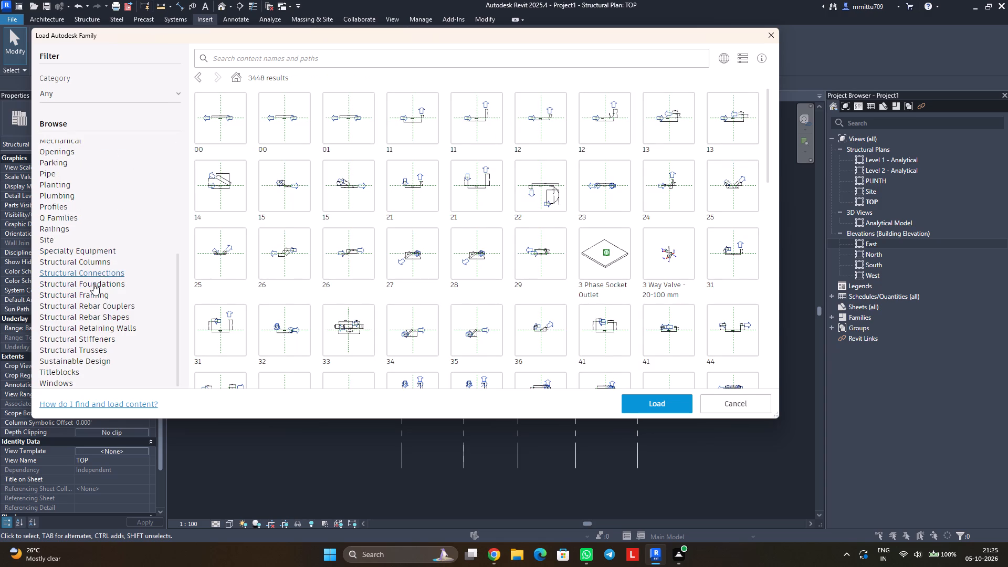
left_click(96, 262)
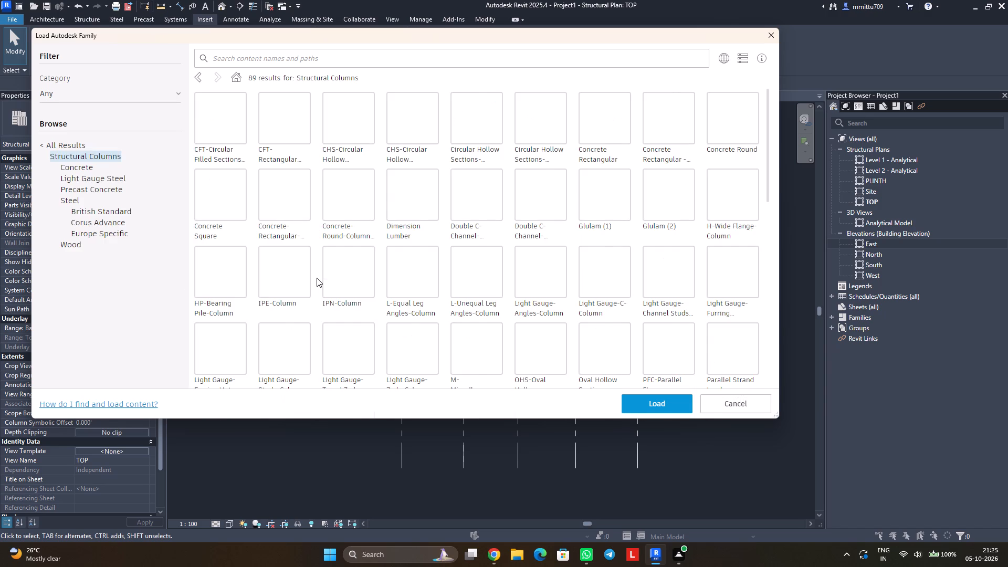
left_click(604, 132)
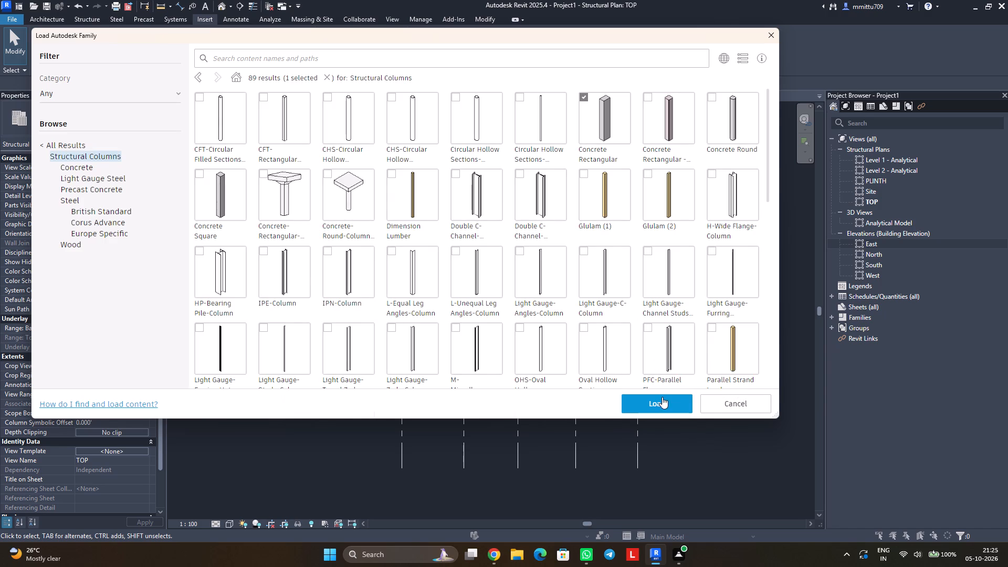
left_click(663, 399)
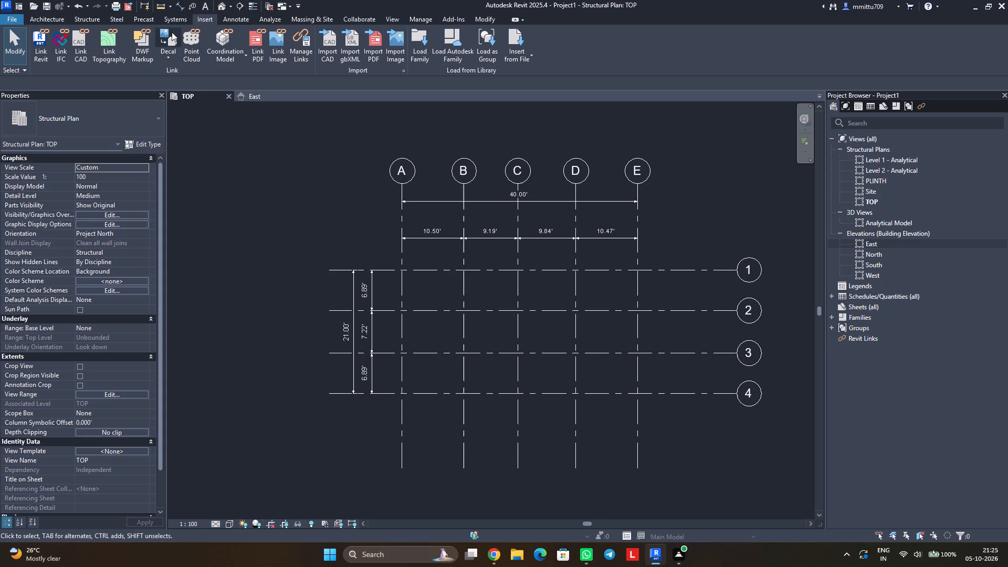
Load the rectangular concrete beam family from the Structural Framing category of the Autodesk family library.
left_click(454, 34)
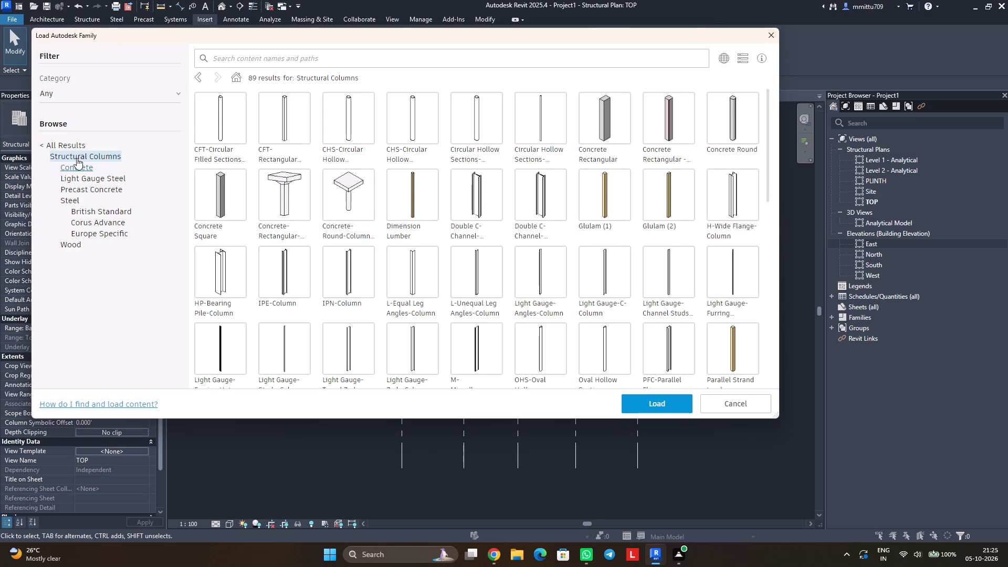
left_click(74, 145)
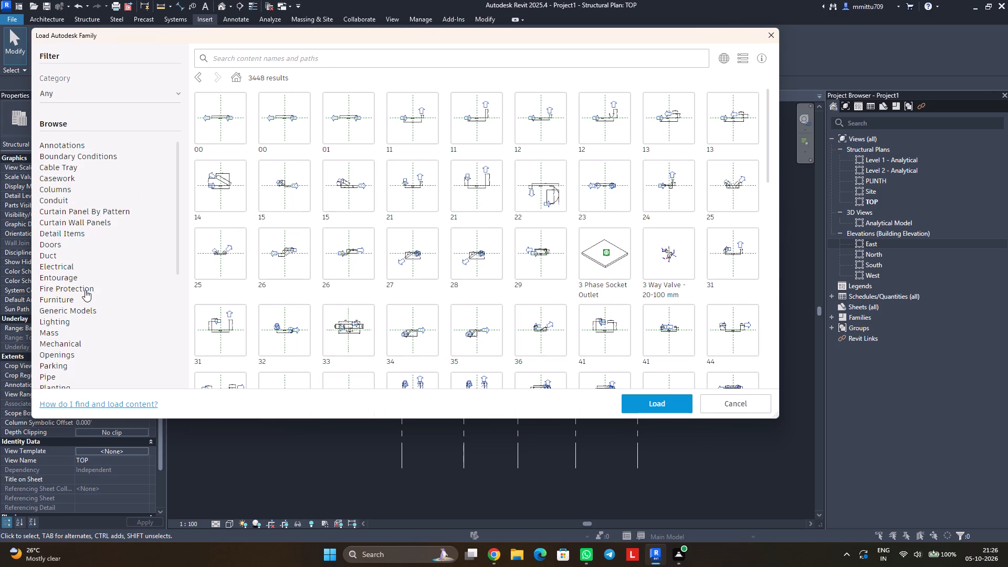
scroll(85, 290, "down", 5)
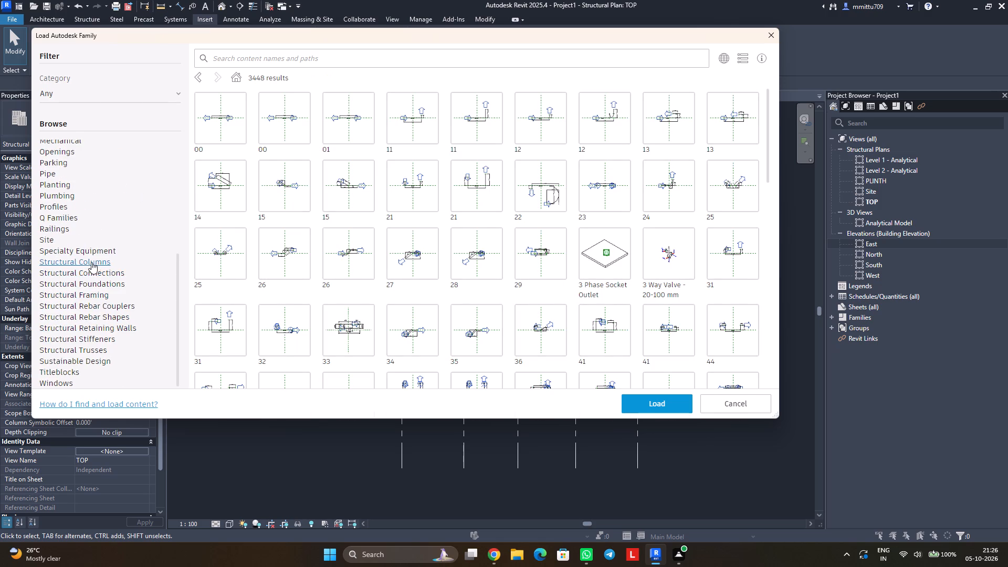
left_click(86, 291)
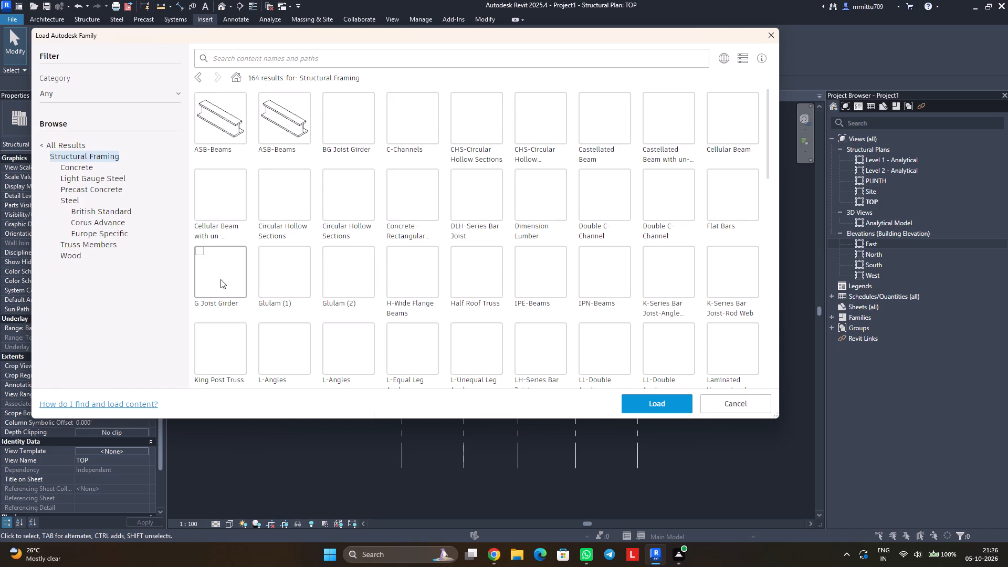
left_click(403, 183)
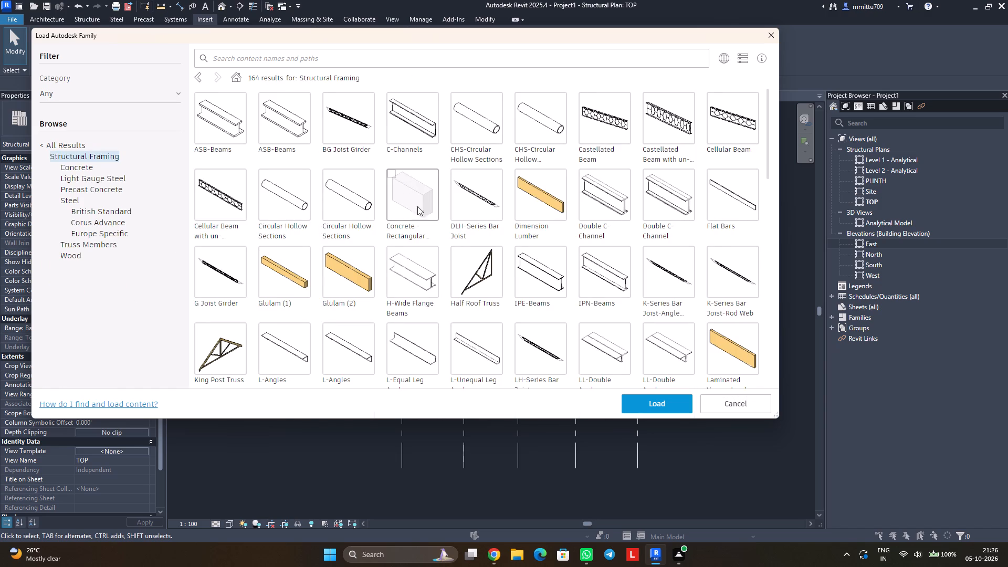
left_click(644, 398)
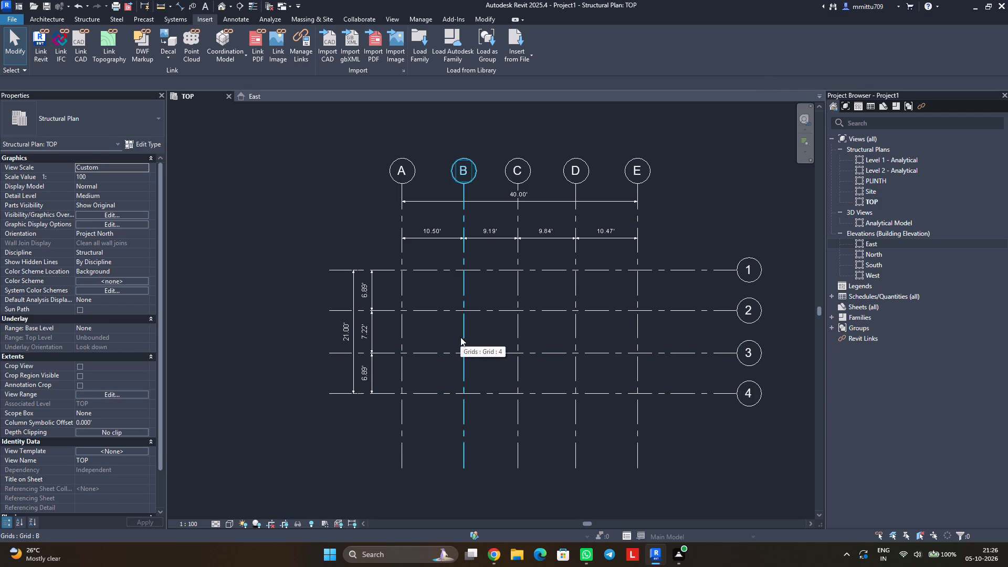
Start an isolated foundation and duplicate the 1800 x 1200 x 450mm Footing-Rectangular type as F1.
left_click(90, 21)
left_click(270, 51)
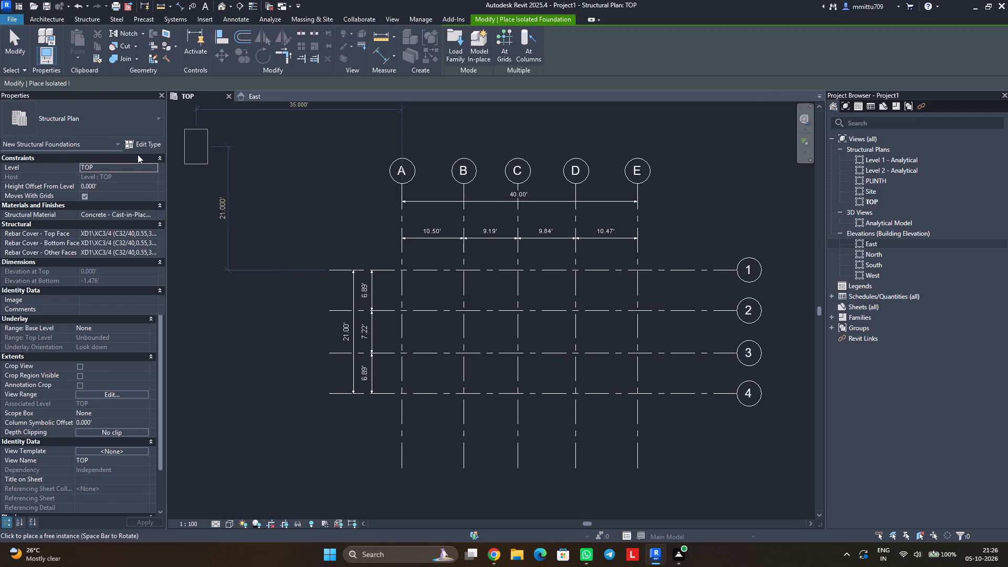
left_click(154, 142)
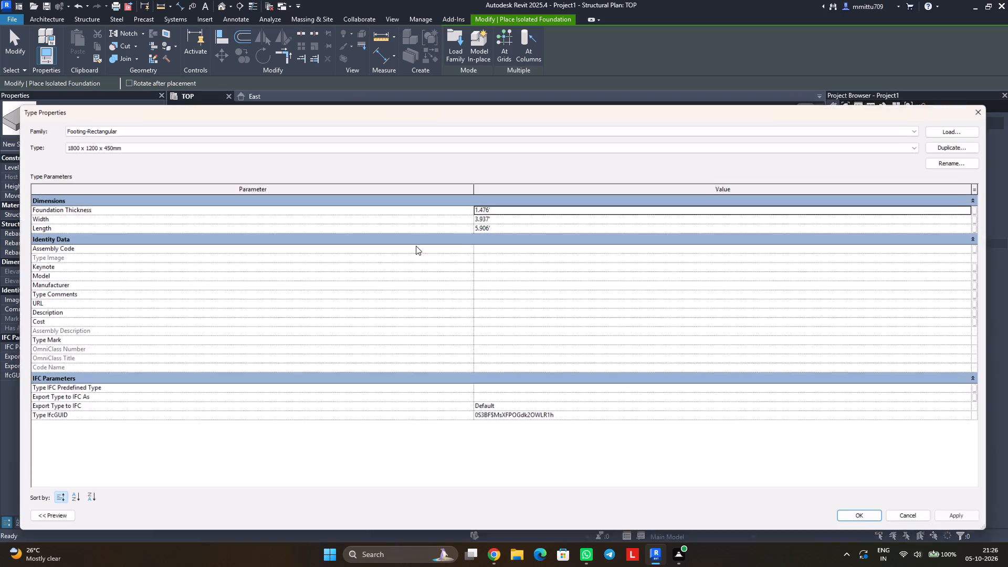
left_click(962, 137)
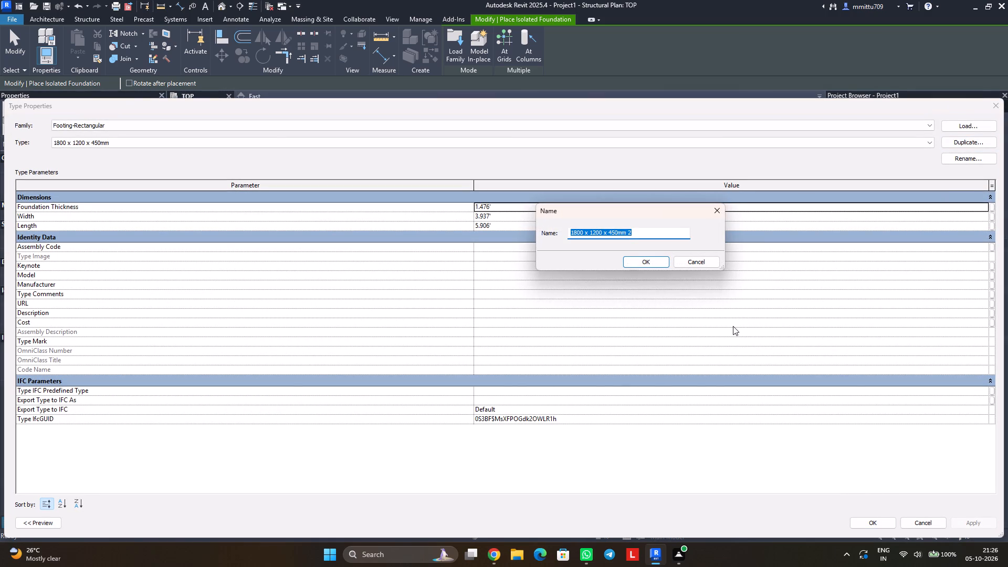
type("F1")
left_click(639, 257)
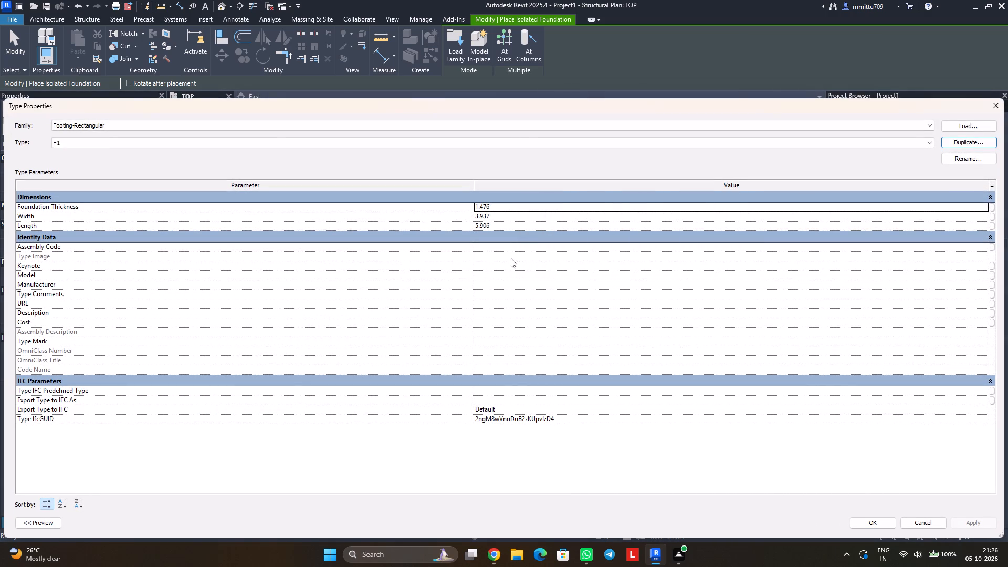
Set the F1 footing type's foundation thickness to 21", width to 3' and length to 4'.
left_click(506, 207)
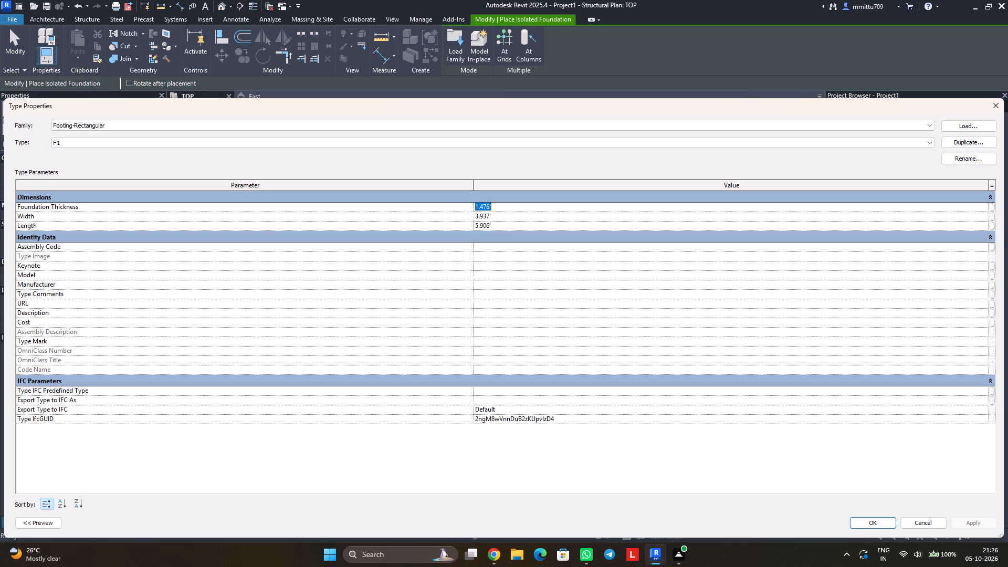
type("21\"")
key("Return")
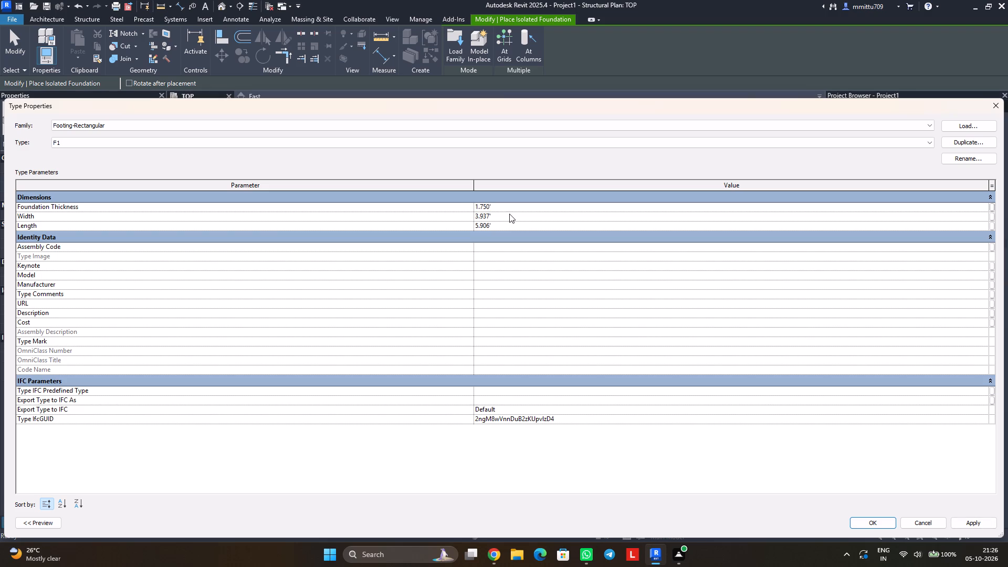
left_click(511, 217)
key("3")
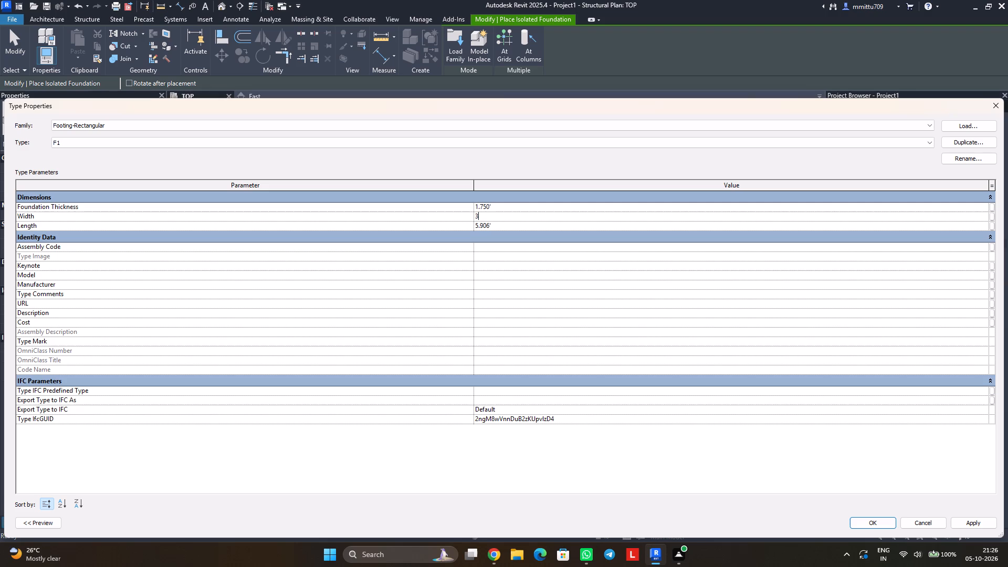
key("apostrophe")
key("Return")
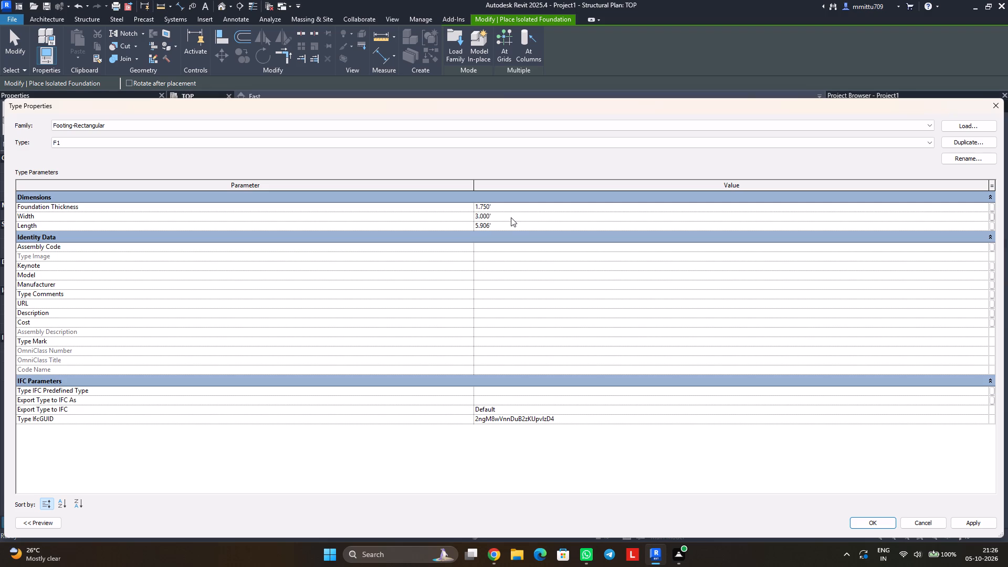
left_click(508, 225)
type("4'")
key("Return")
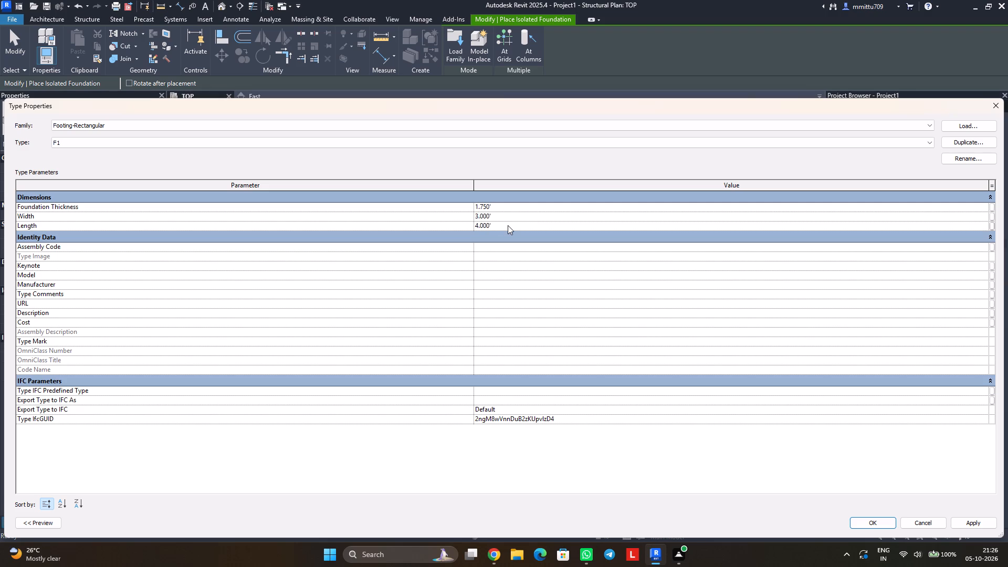
left_click(889, 522)
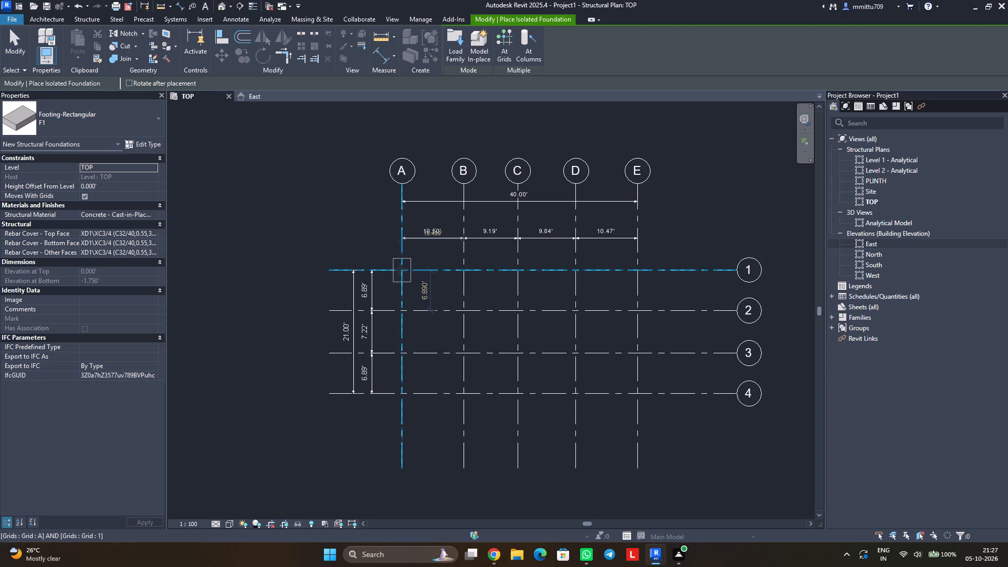
Place F1 footings at grid intersections A1, C2, B3, A4 and E4.
left_click(400, 269)
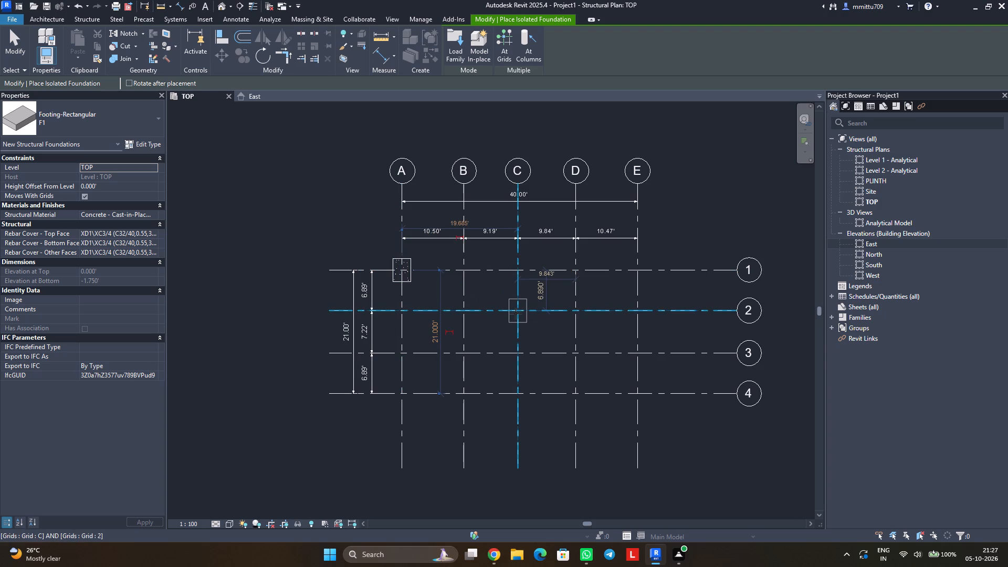
left_click(516, 313)
left_click(461, 351)
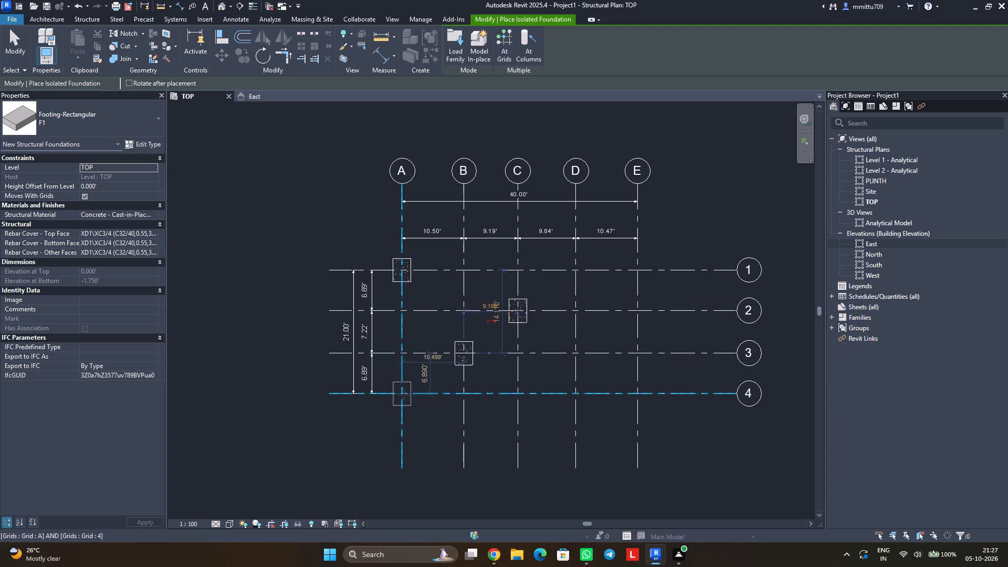
left_click(401, 394)
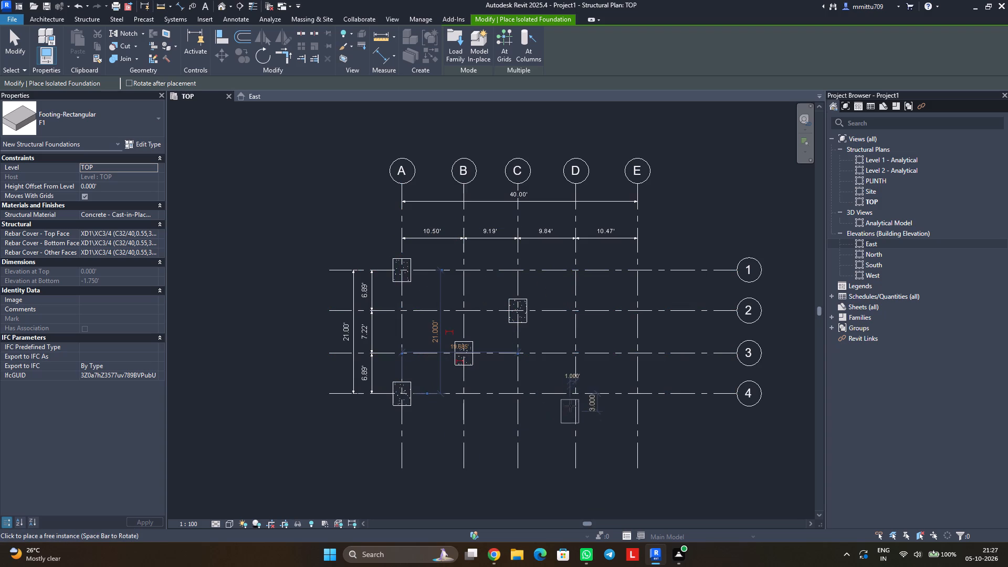
left_click(635, 395)
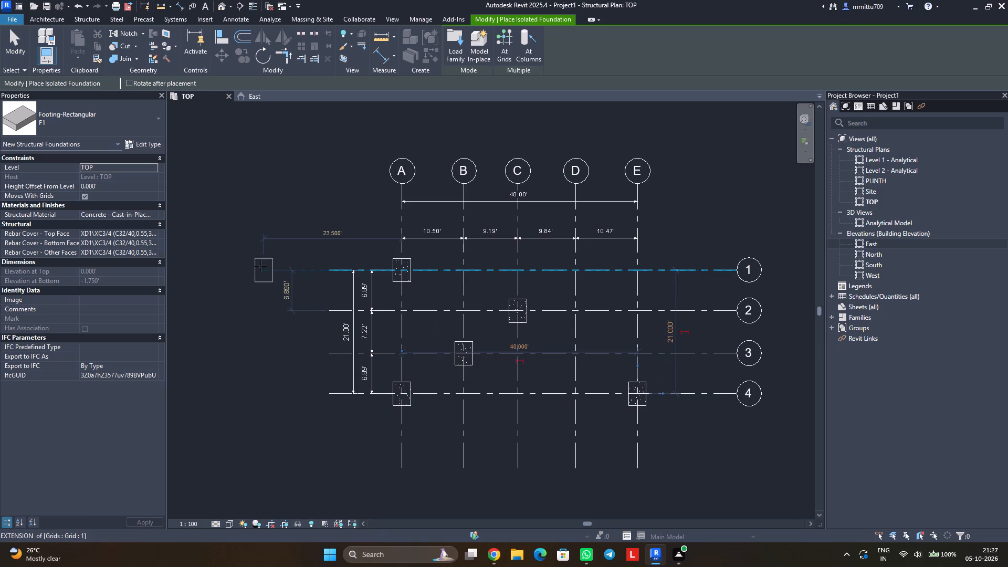
Duplicate the F1 footing type as F2 with a width of 6' and a length of 8'.
left_click(146, 143)
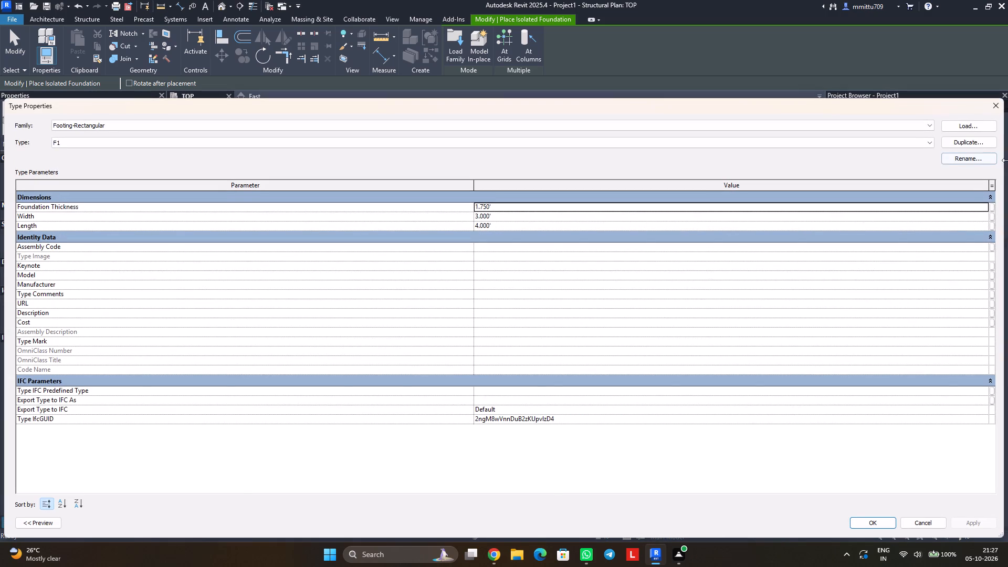
left_click(989, 141)
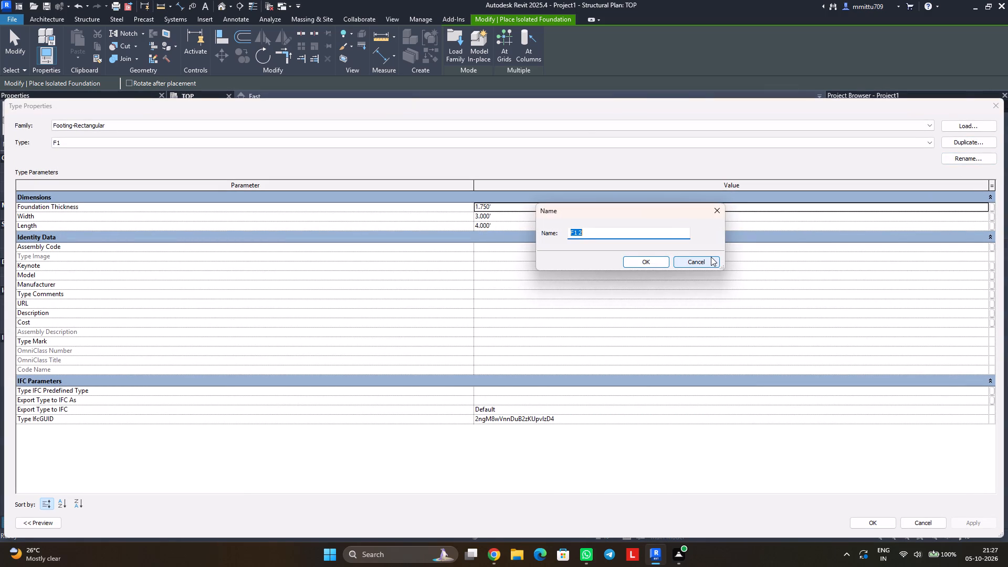
type("F2")
left_click(632, 260)
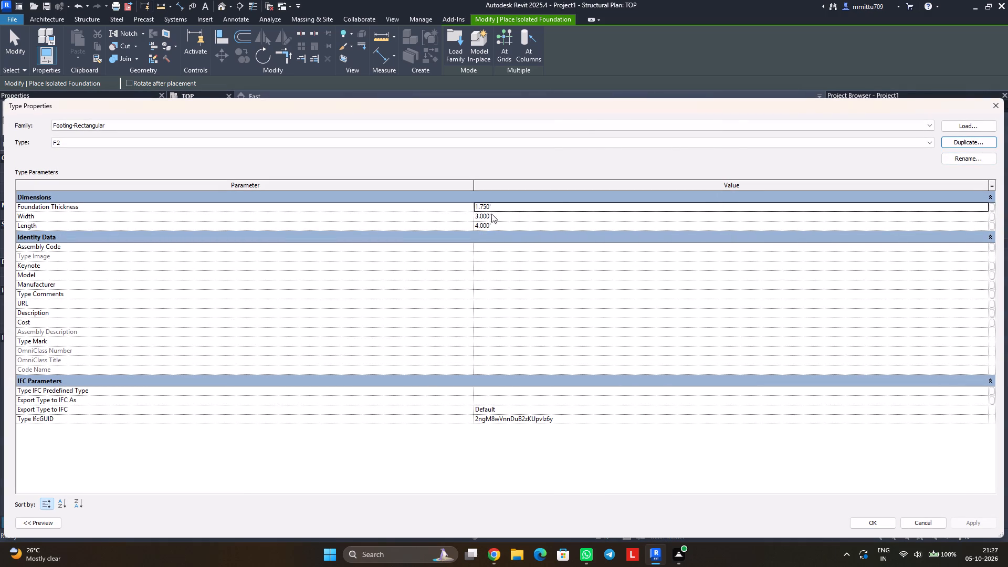
left_click(500, 217)
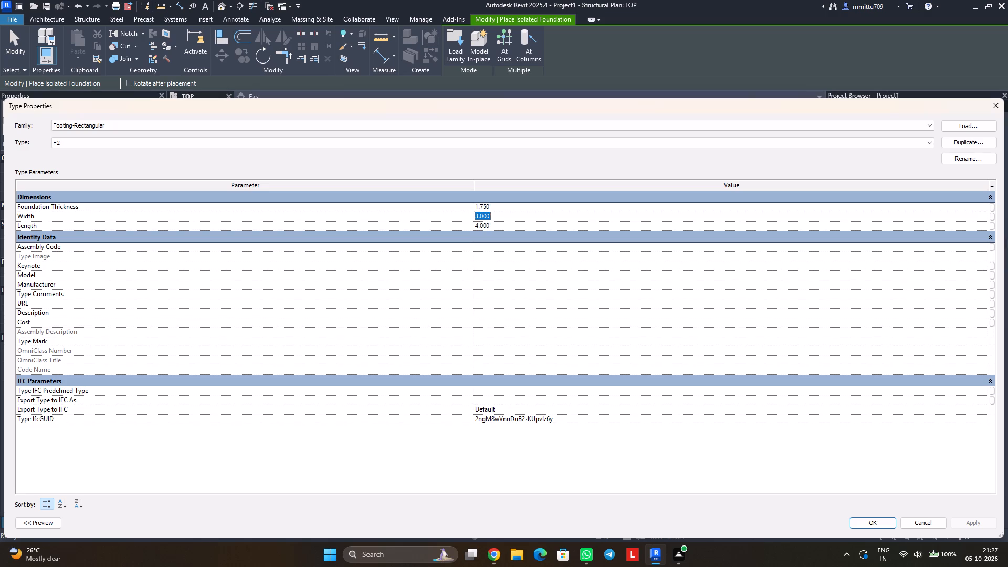
type("6'")
key("Return")
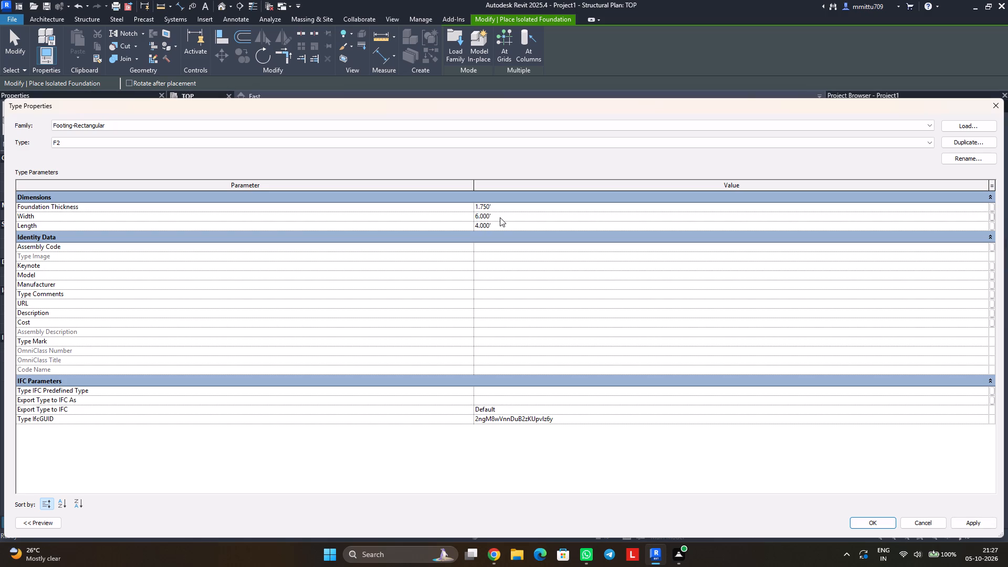
left_click(505, 224)
type("8'")
key("Return")
left_click(869, 519)
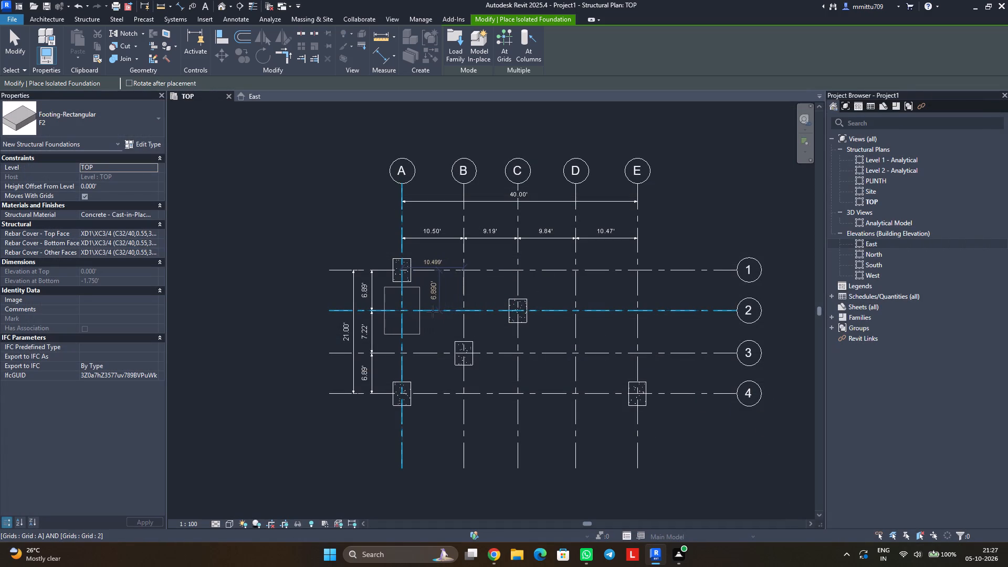
Place one F2 footing at the intersection of grids B and 2.
left_click(462, 310)
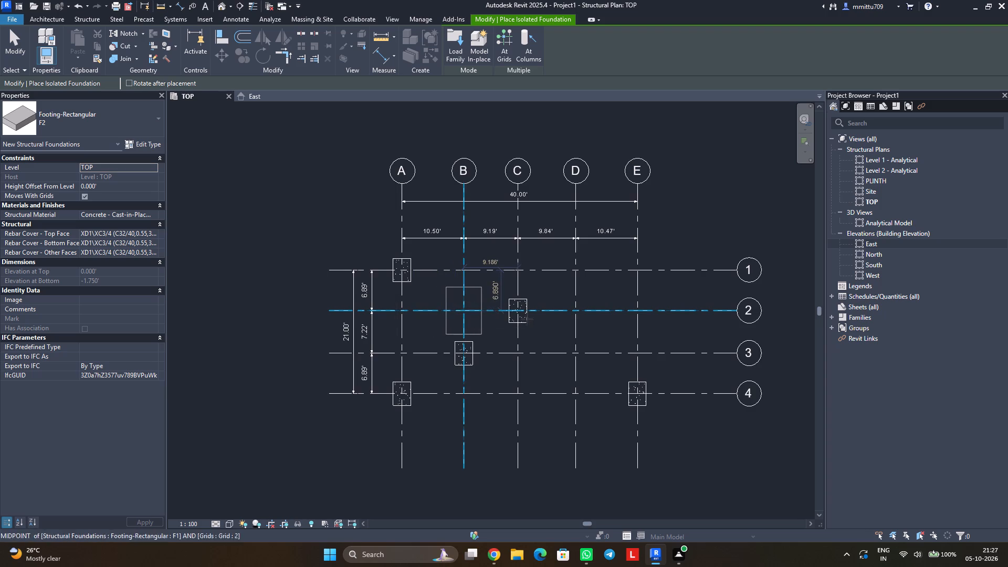
key("Escape")
key("Escape")
Delete the F1 footings at grid intersections B3 and C2.
left_click(470, 363)
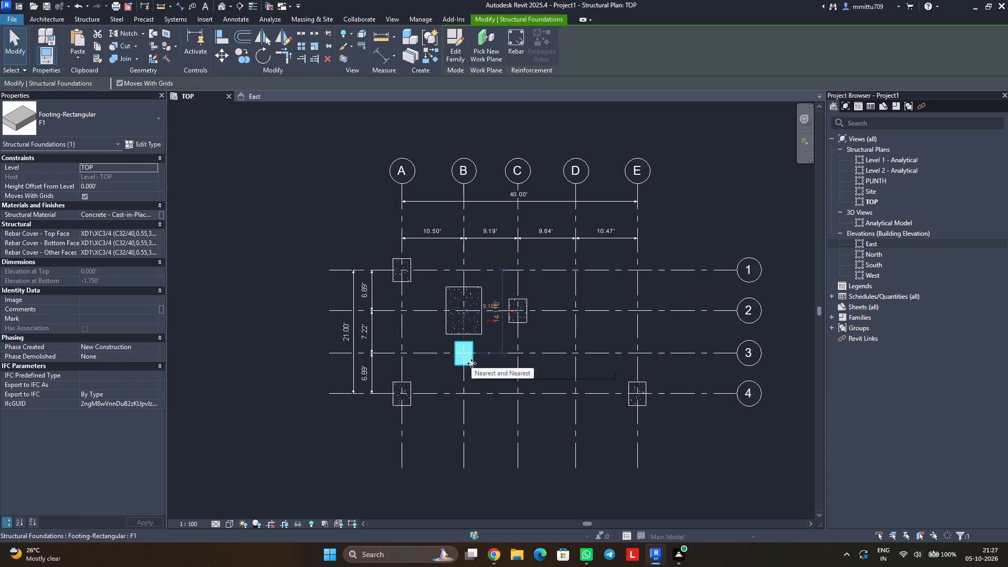
key("Delete")
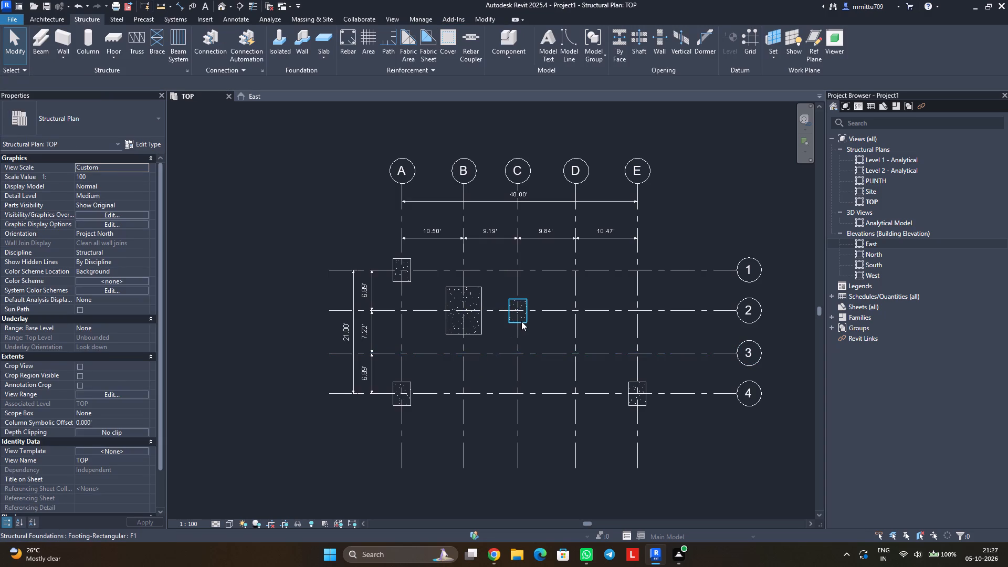
left_click(523, 320)
key("Delete")
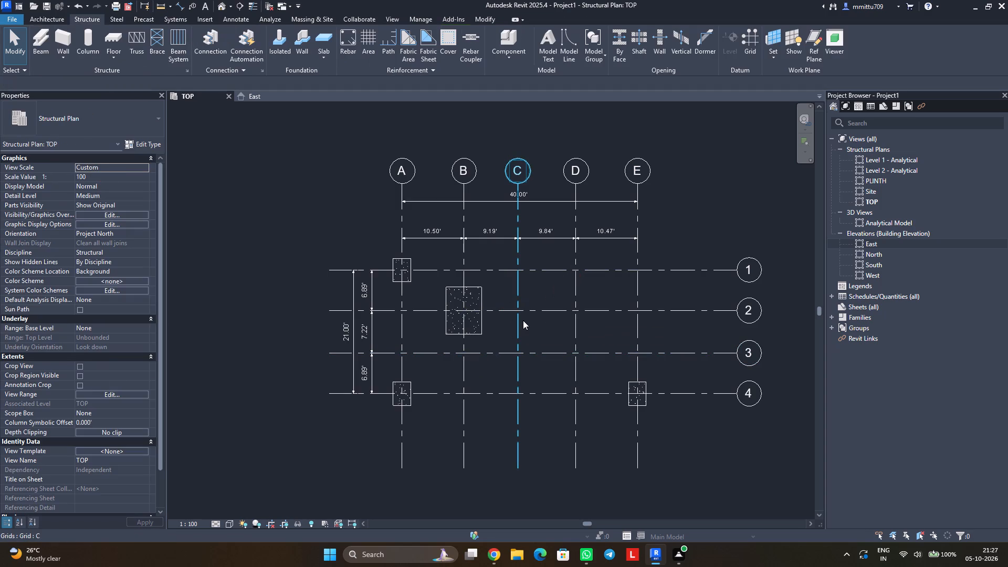
Change the F2 footing type's width to 4.5' and its length to 5'.
left_click(469, 330)
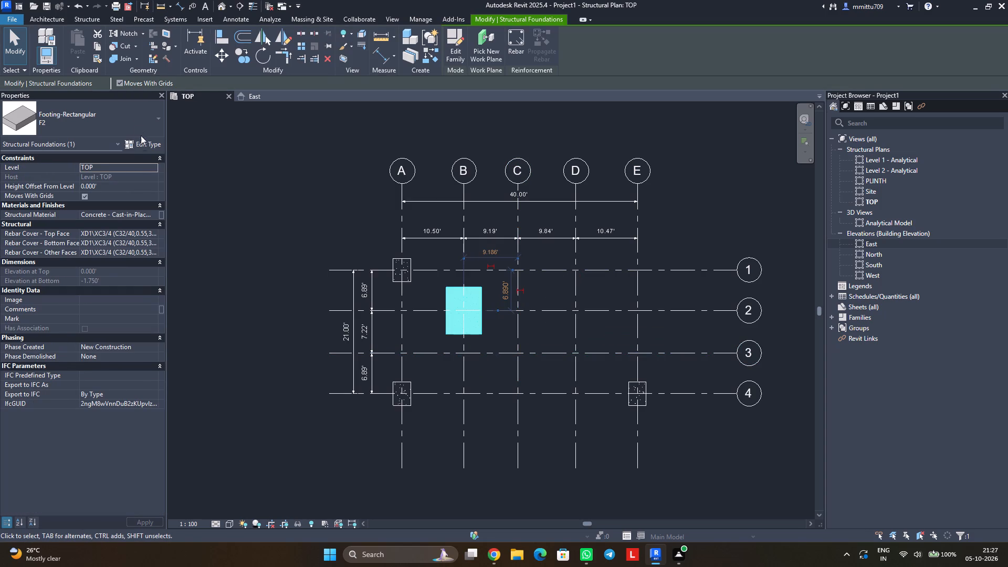
left_click(143, 142)
left_click(506, 215)
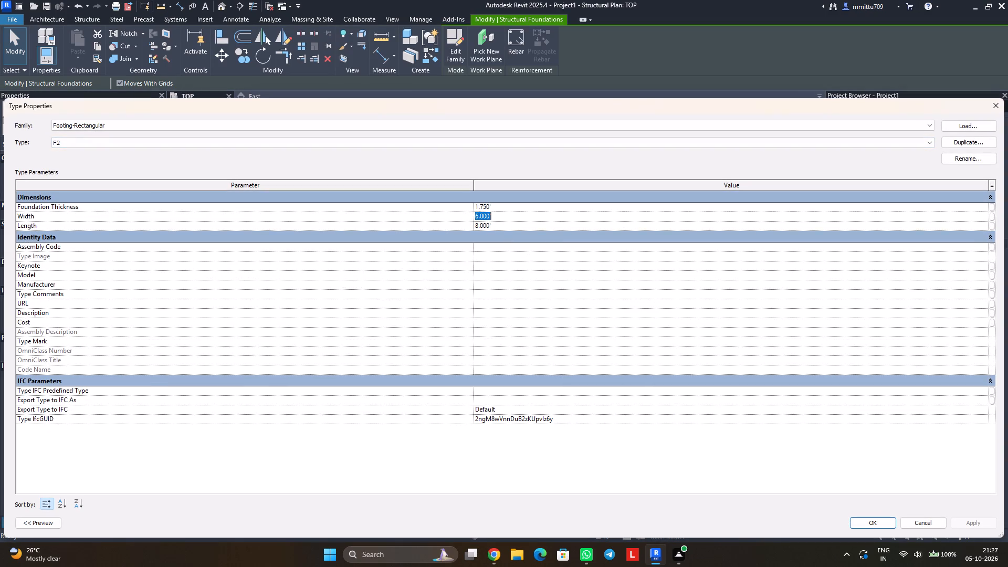
type("4.5")
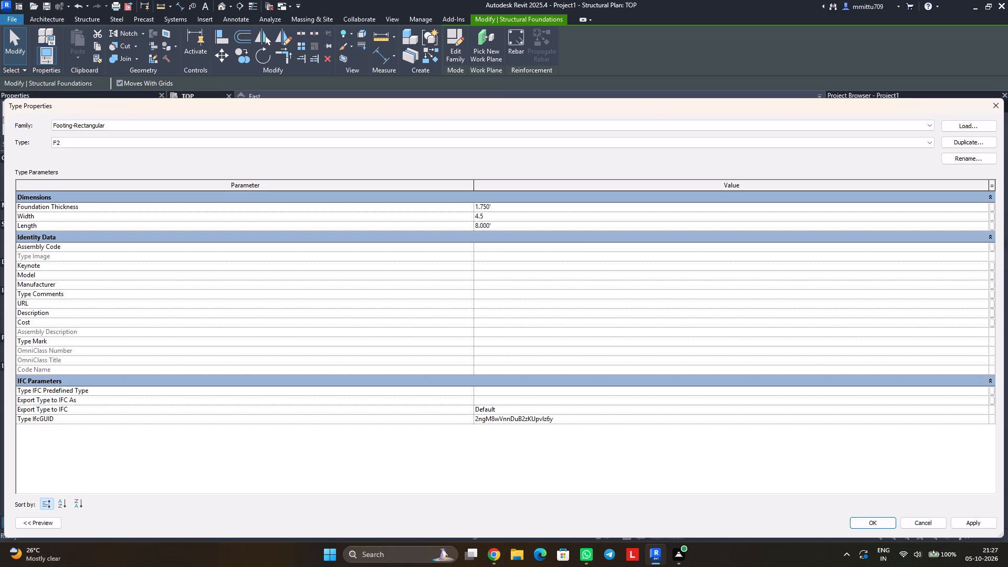
key("apostrophe")
key("Return")
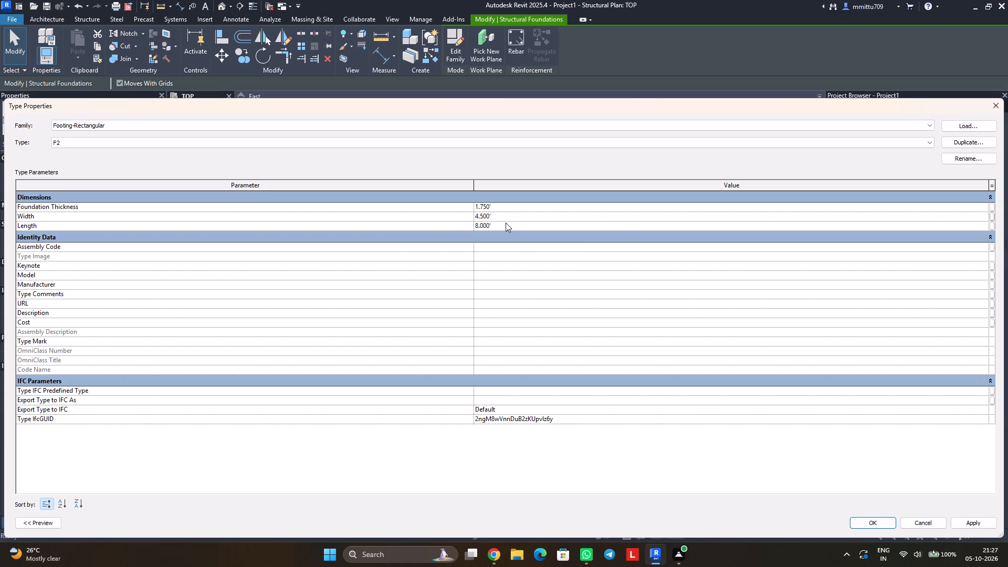
left_click(506, 225)
type("5'")
key("Return")
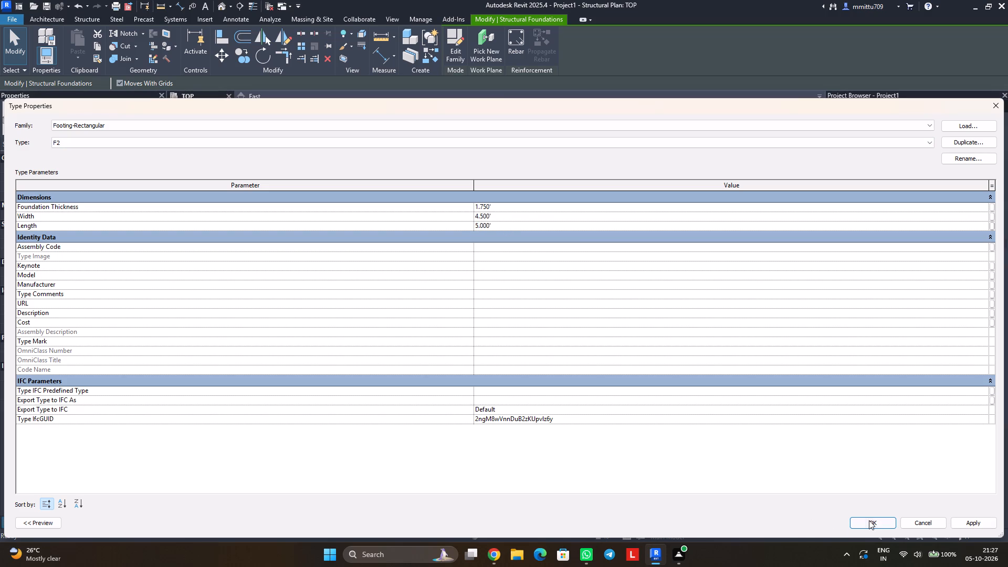
left_click(869, 520)
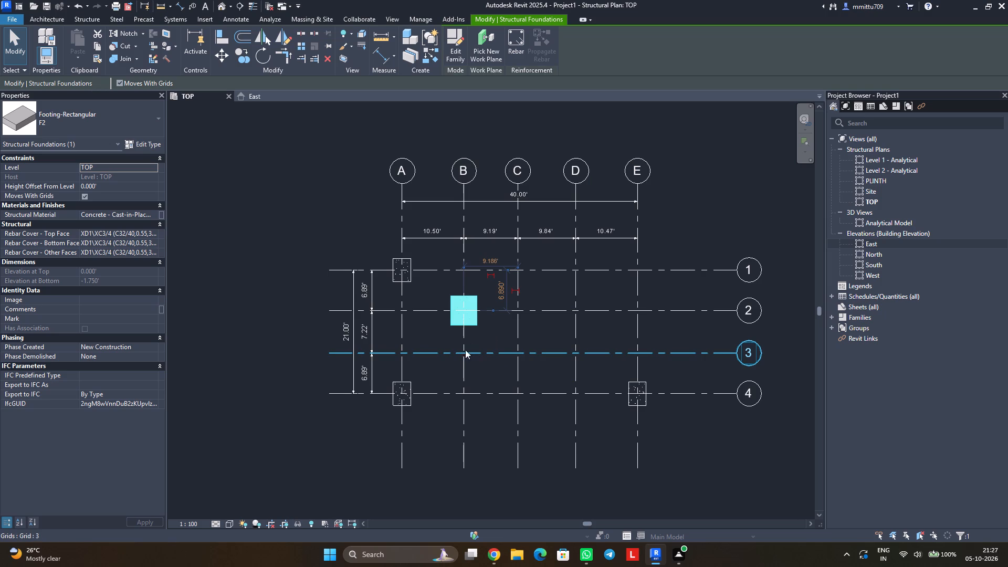
key("Escape")
left_click(469, 325)
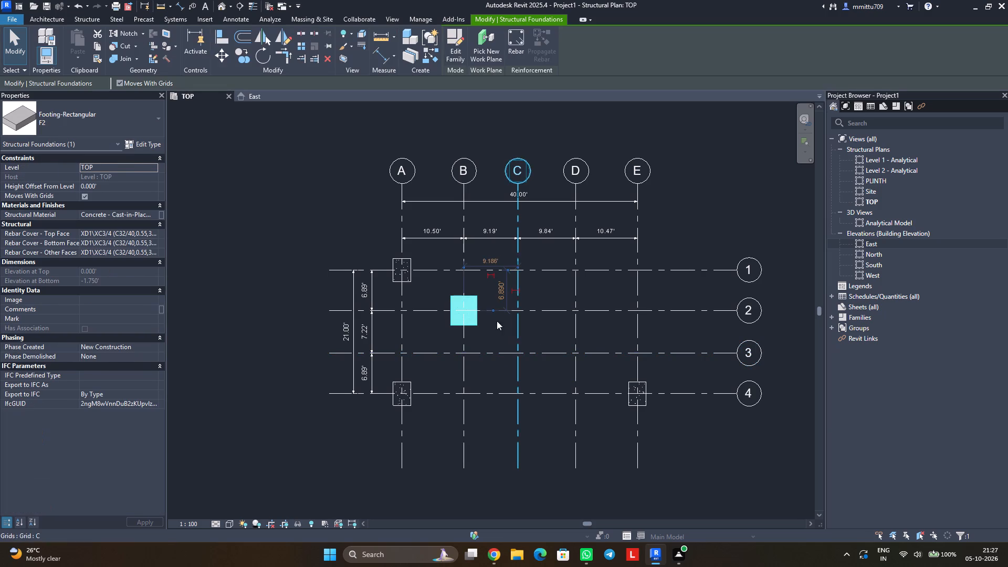
key("Escape")
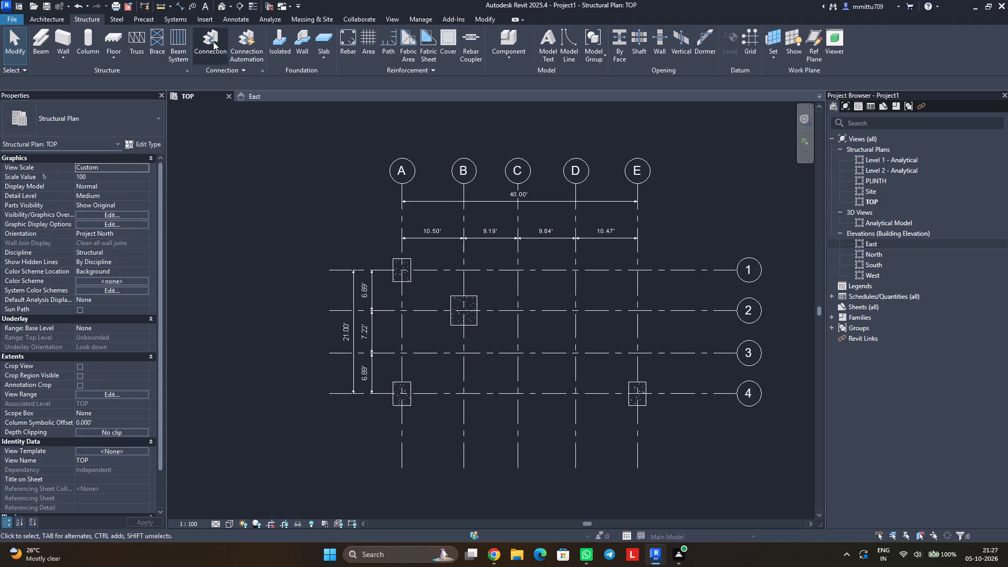
Place F2 isolated footings at grid intersections C3, C2 and B3.
left_click(291, 50)
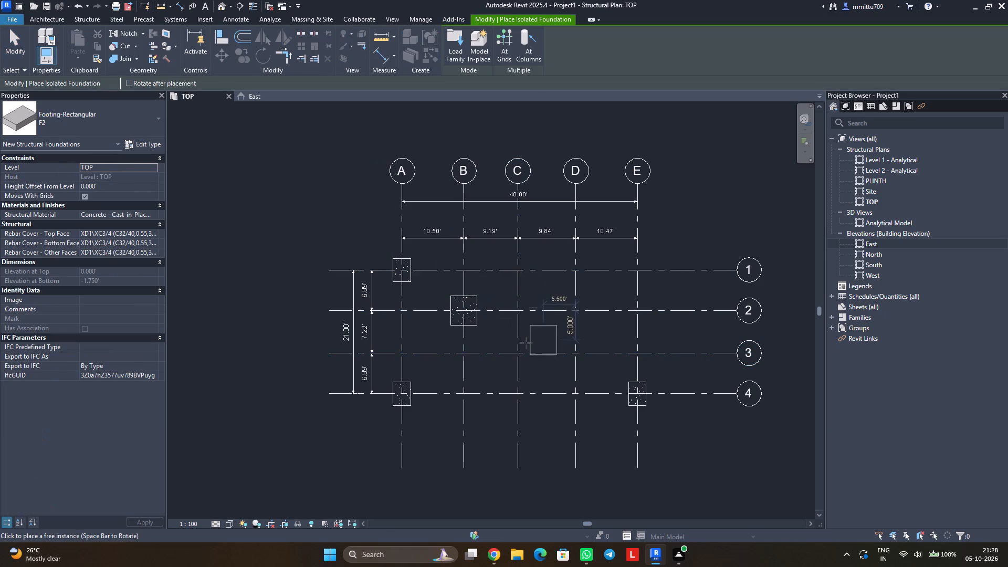
left_click(522, 352)
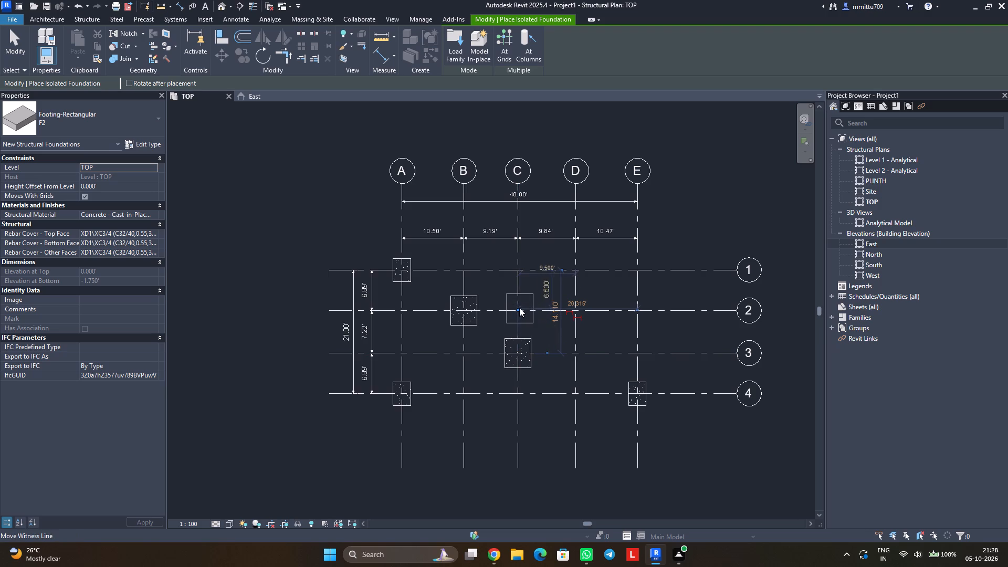
key("Escape")
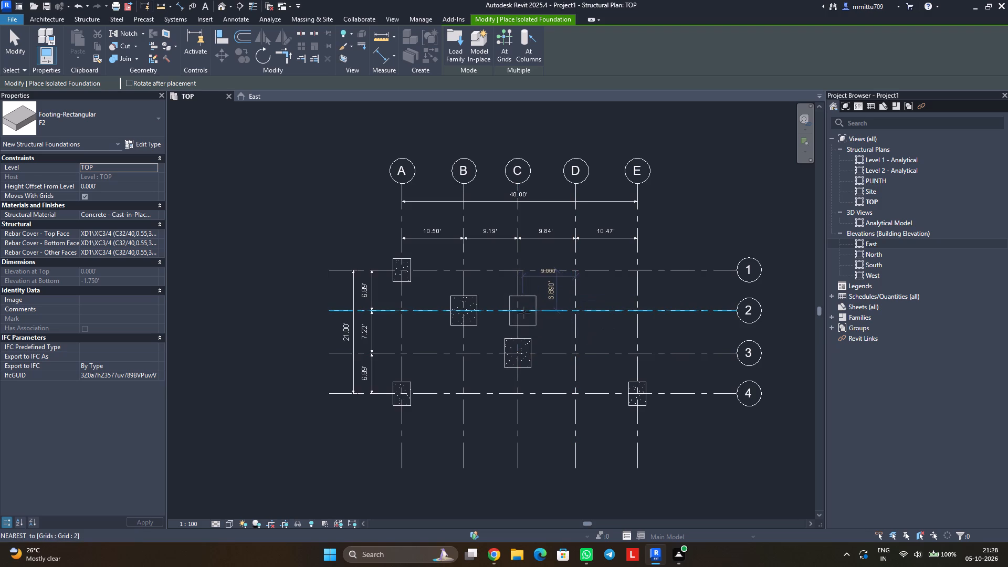
left_click(519, 312)
left_click(465, 353)
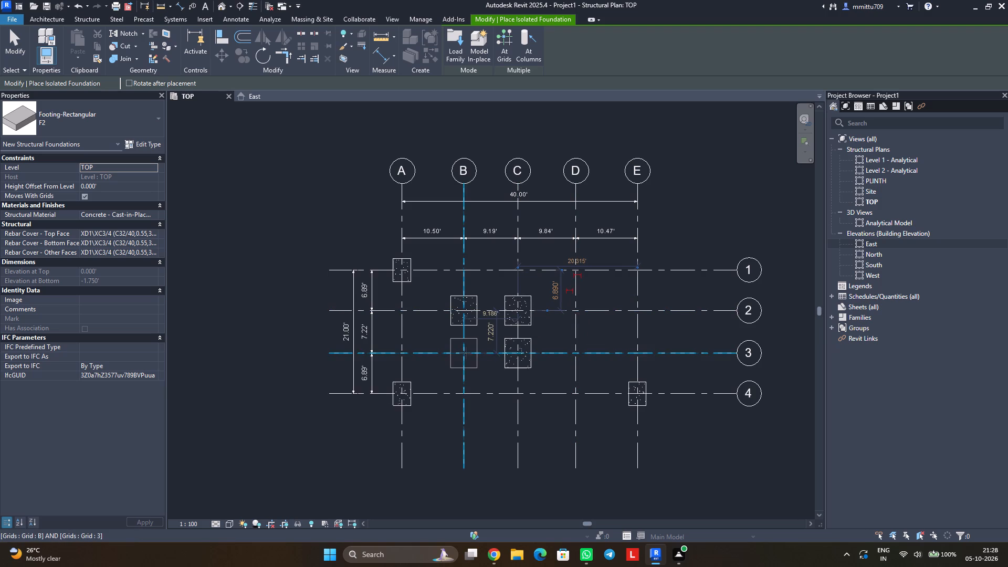
key("Escape")
key("Escape")
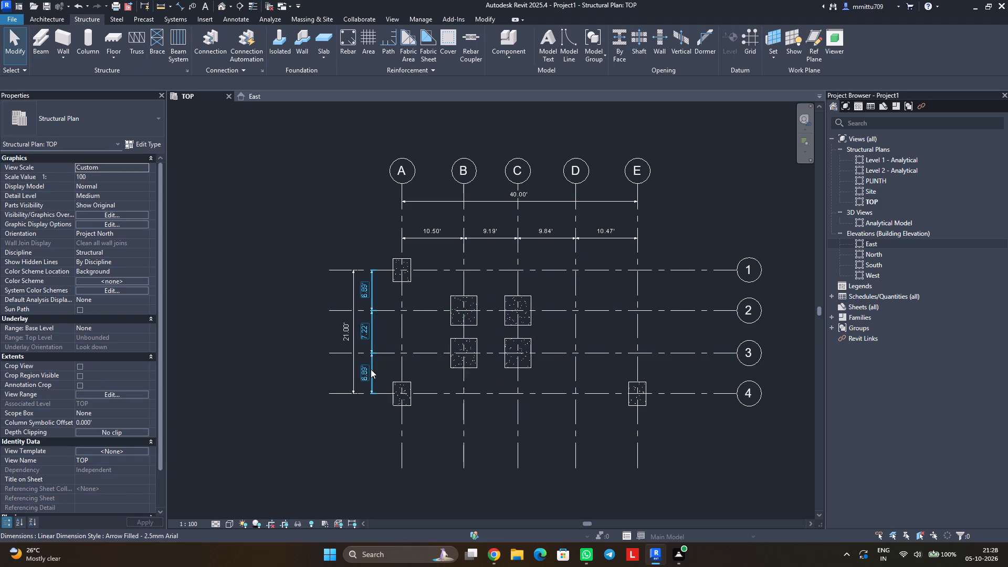
Duplicate the F2 footing type as F3 with a width of 3.5' and a length of 4.5'.
left_click(275, 51)
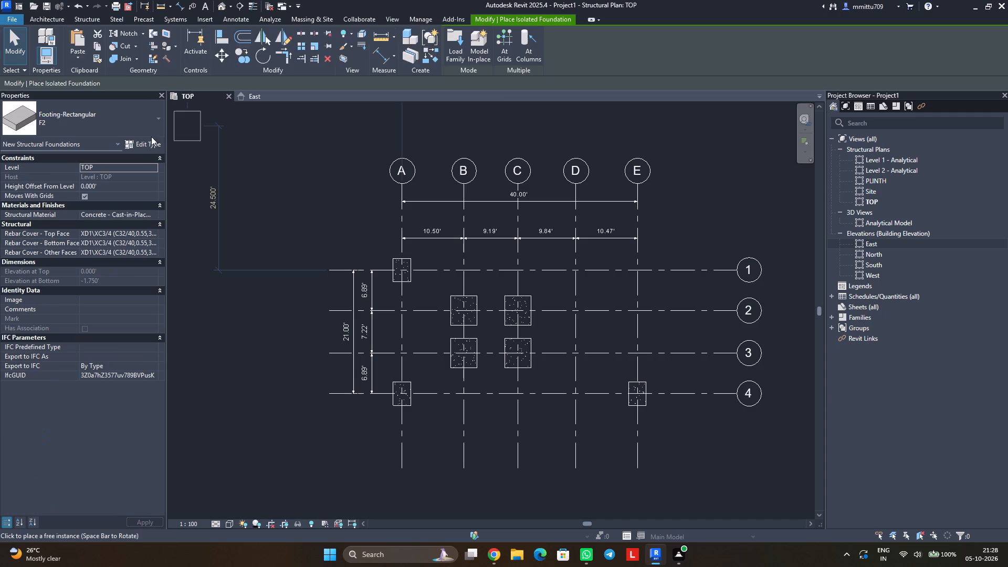
left_click(143, 147)
left_click(977, 141)
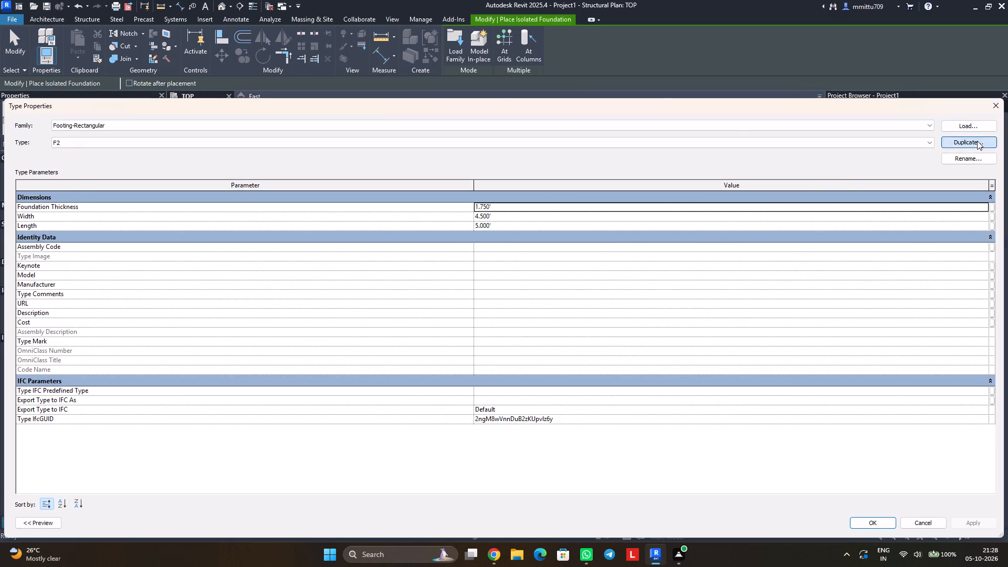
key("f")
key("3")
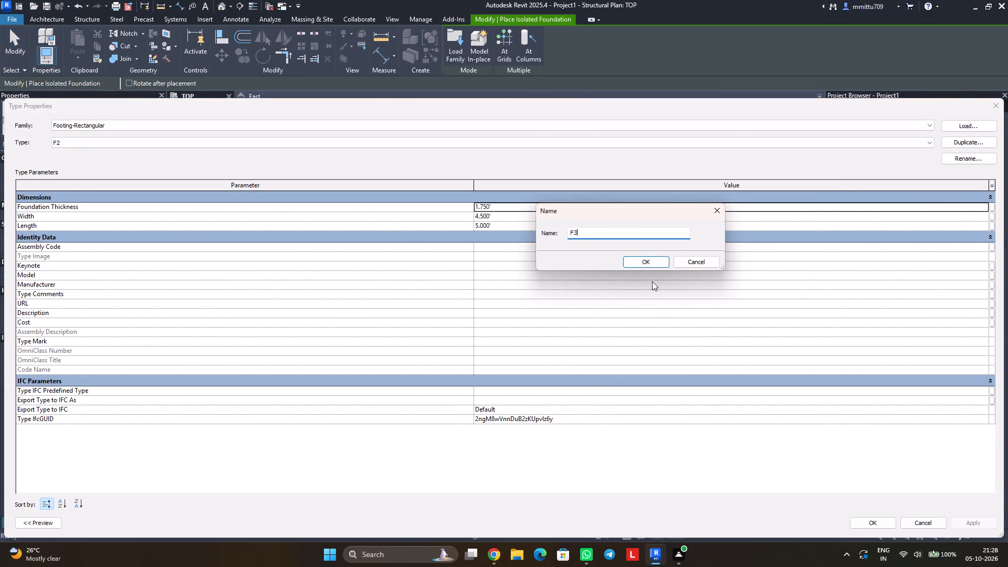
left_click(655, 267)
left_click(496, 218)
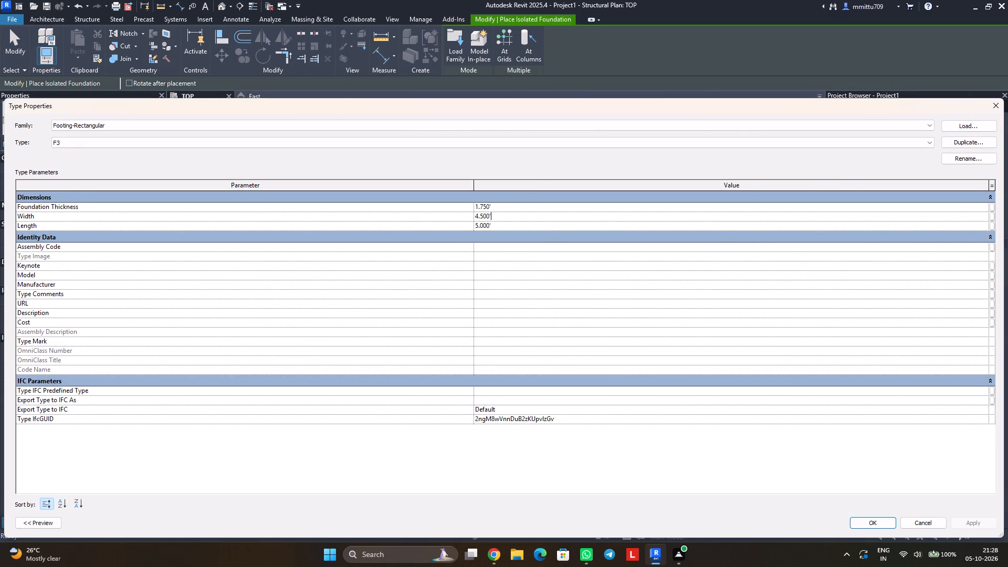
double_click(497, 219)
type("3.5'")
key("Return")
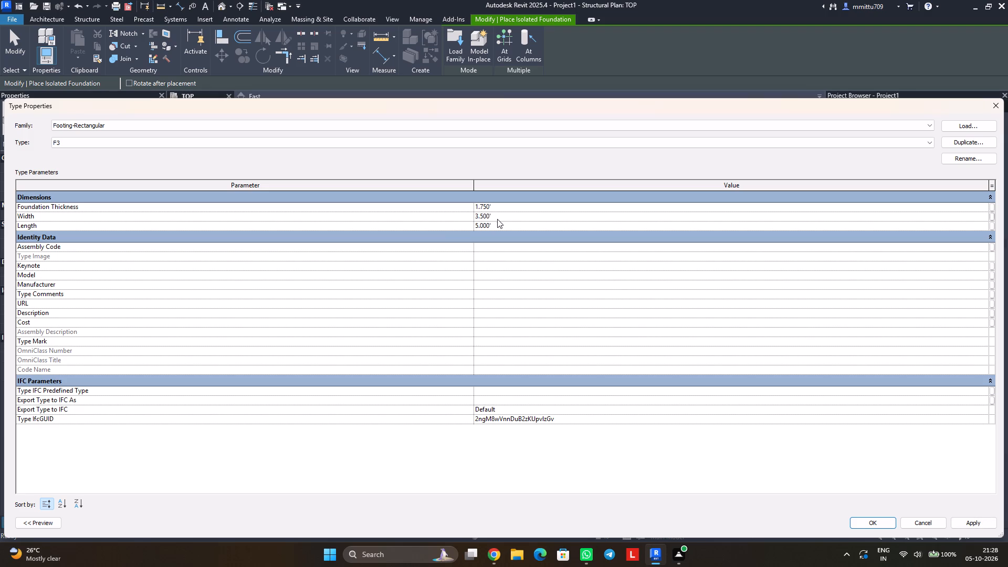
left_click(500, 227)
type("4.5'")
key("Return")
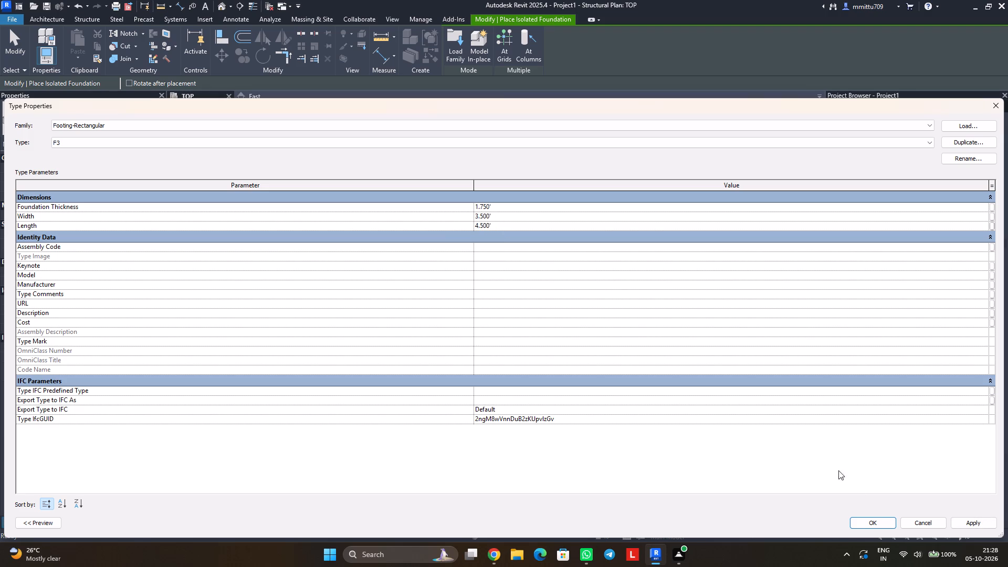
left_click(871, 520)
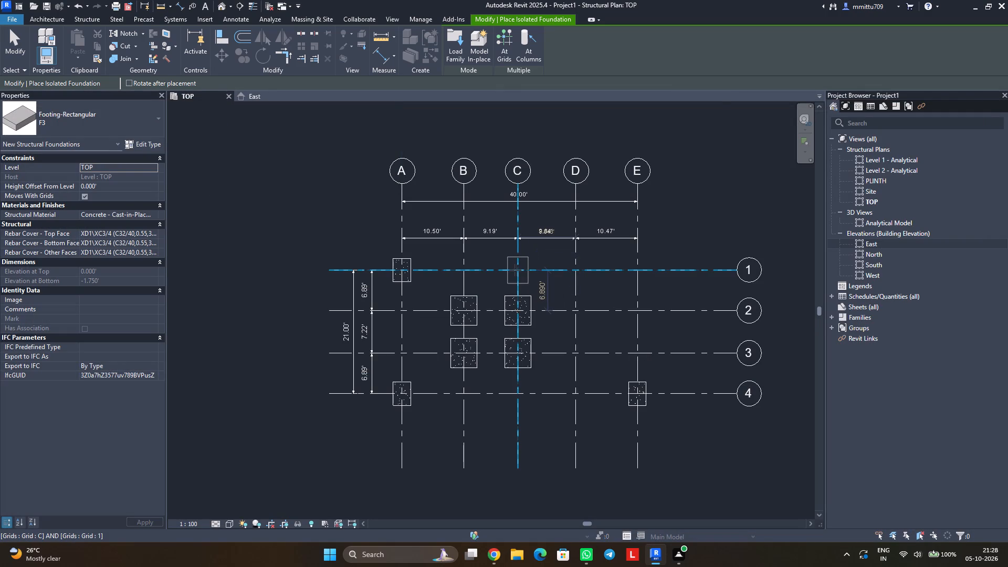
Place F3 isolated footings at grid intersections C1, E1, C4 and A3.
left_click(515, 270)
left_click(640, 272)
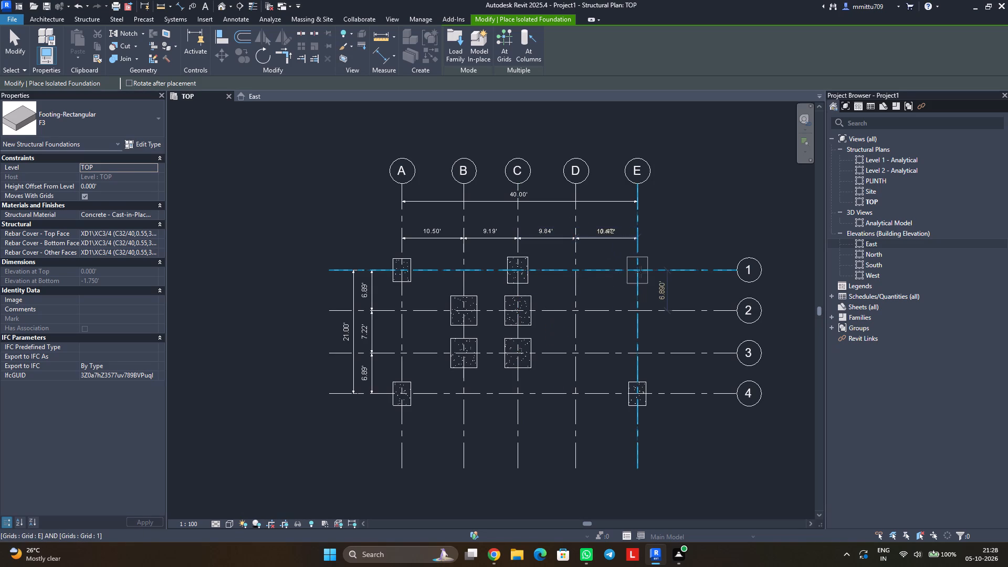
left_click(520, 395)
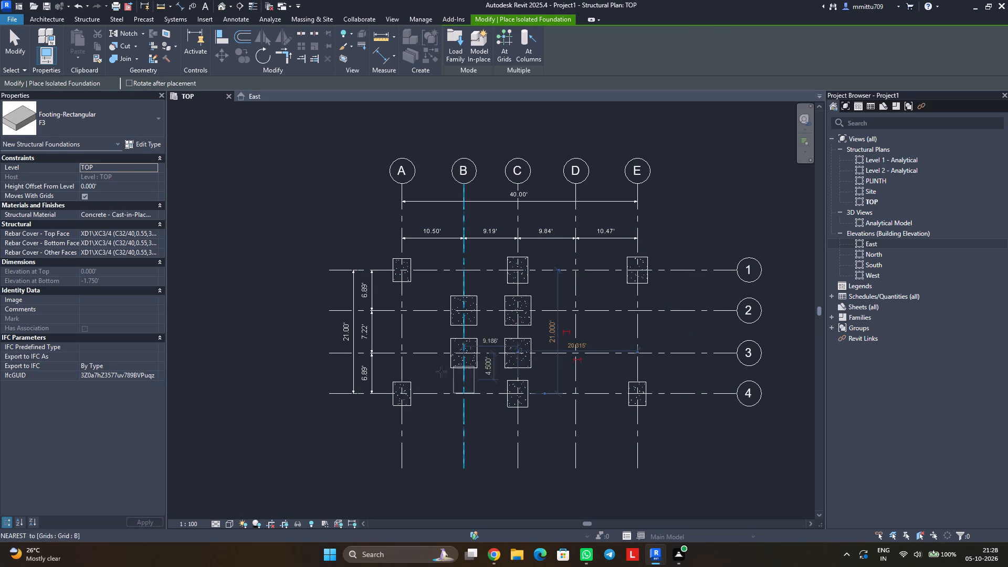
left_click(399, 353)
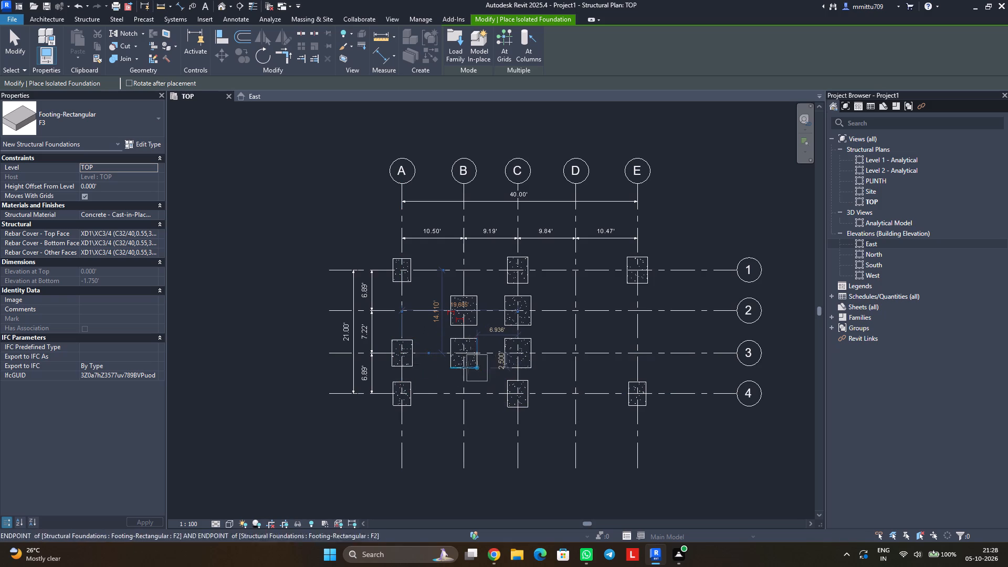
Duplicate the F3 footing type as F4 with a width of 8' and rotate the footing for placement.
left_click(140, 143)
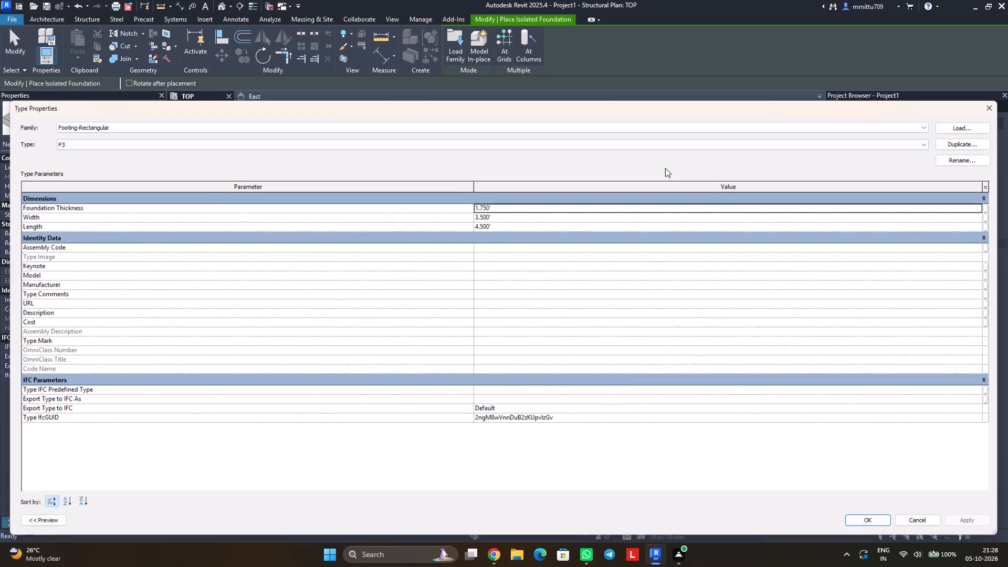
left_click(982, 144)
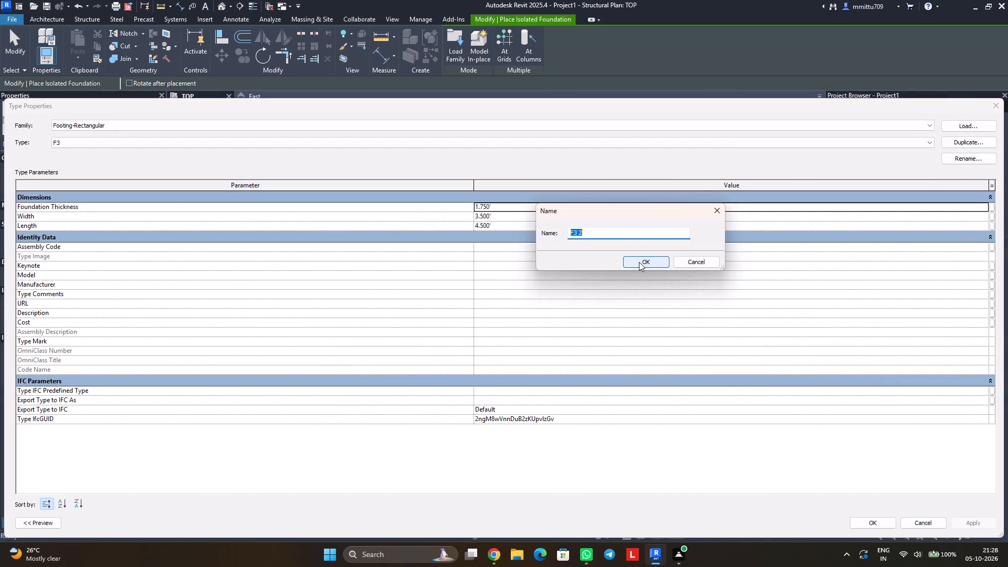
type("F4")
left_click(640, 261)
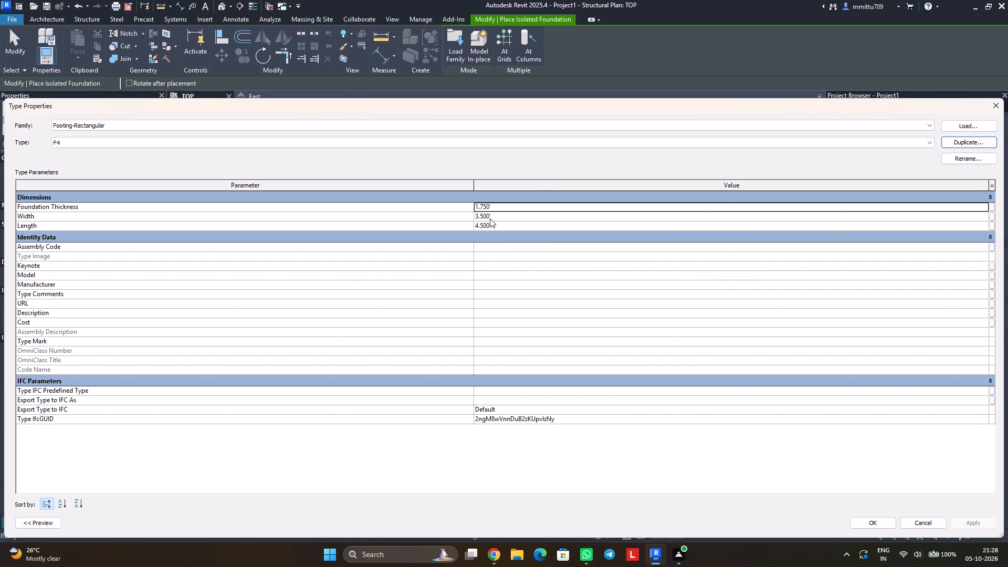
left_click(506, 216)
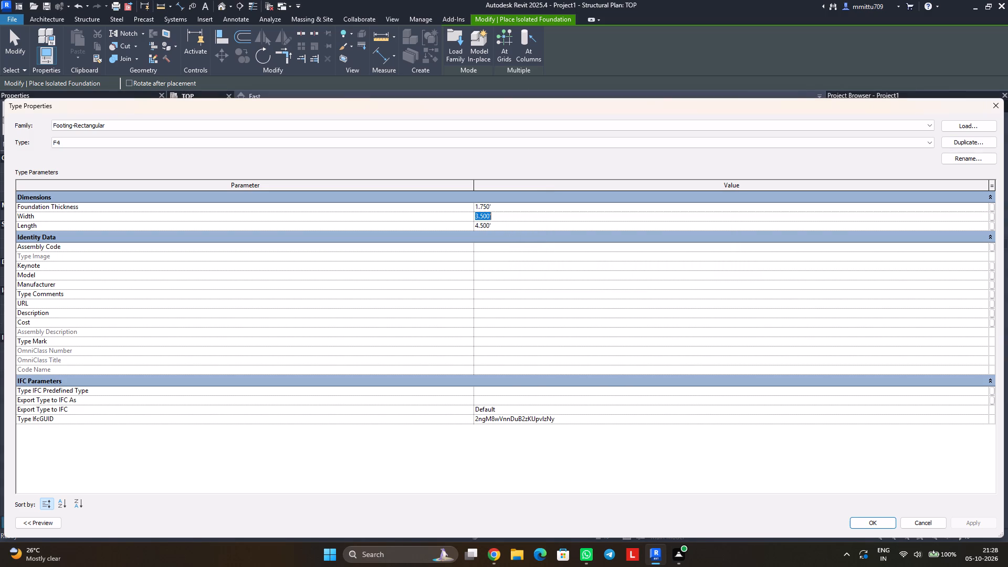
type("8'")
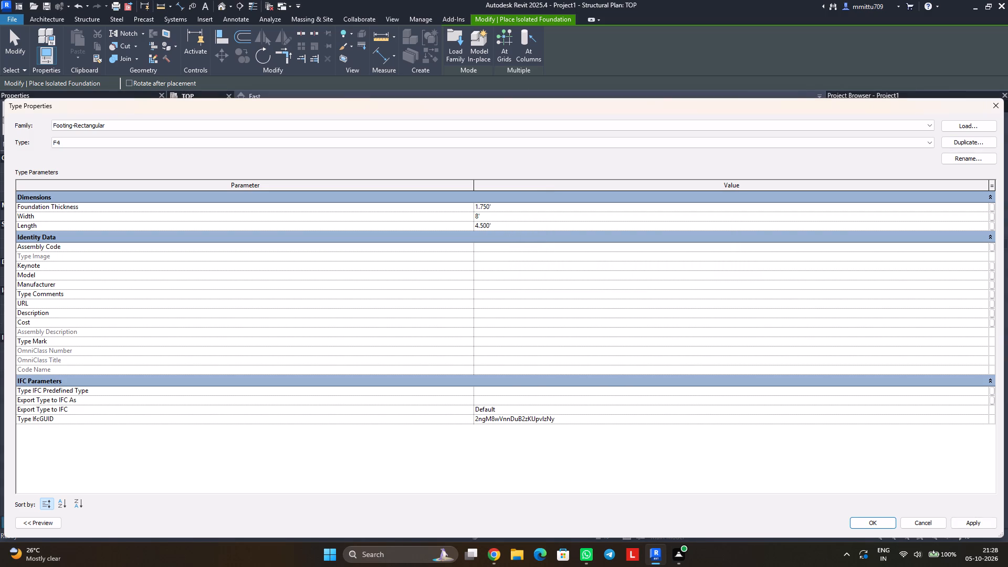
left_click(507, 225)
left_click(868, 527)
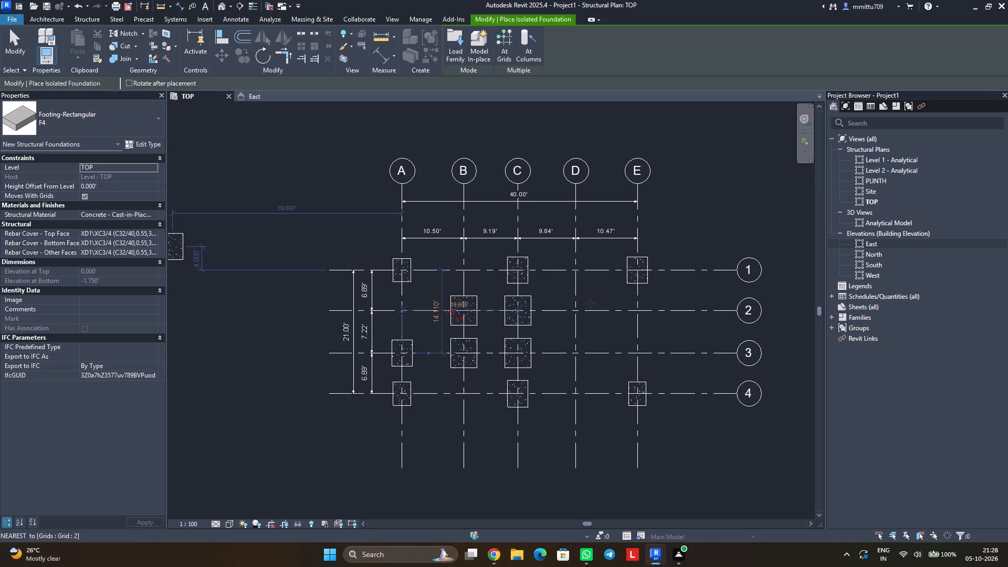
key("space")
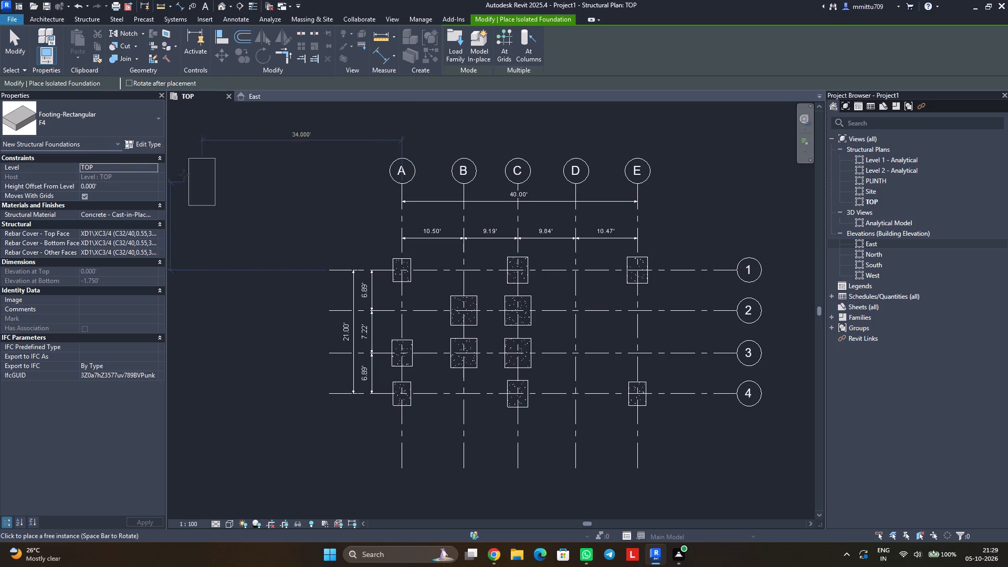
Set the F4 footing type's width to 10'.
left_click(154, 141)
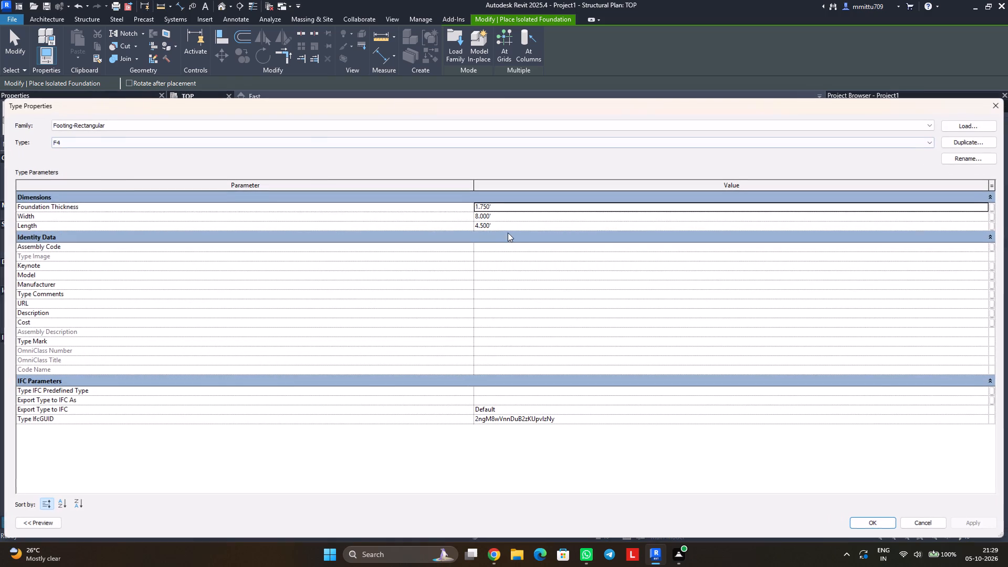
left_click(505, 216)
type("10'")
key("Return")
left_click(880, 528)
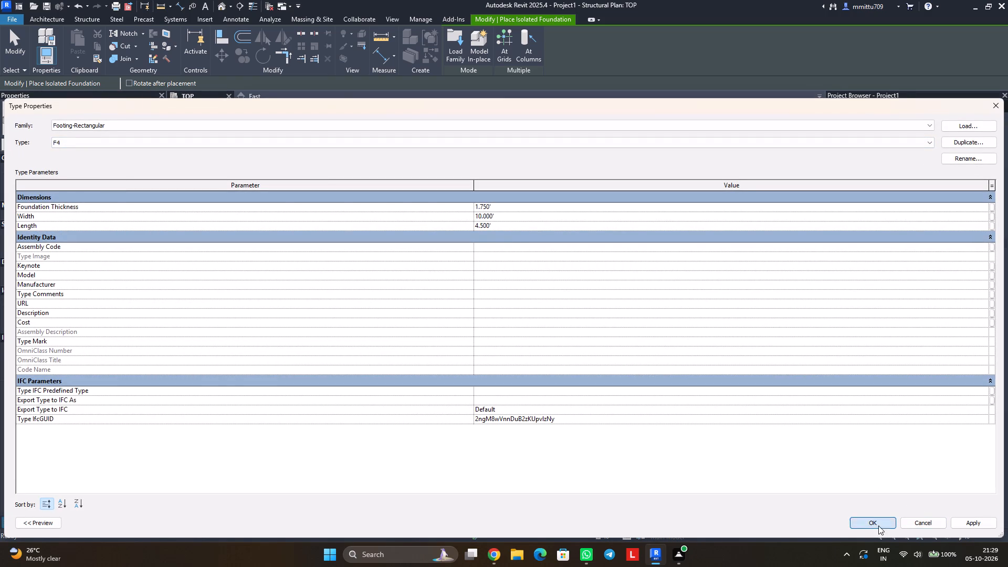
Place one F4 footing rotated lengthwise along grid D, centred about 3.5' from grid 1 between grids 1 and 2.
key("space")
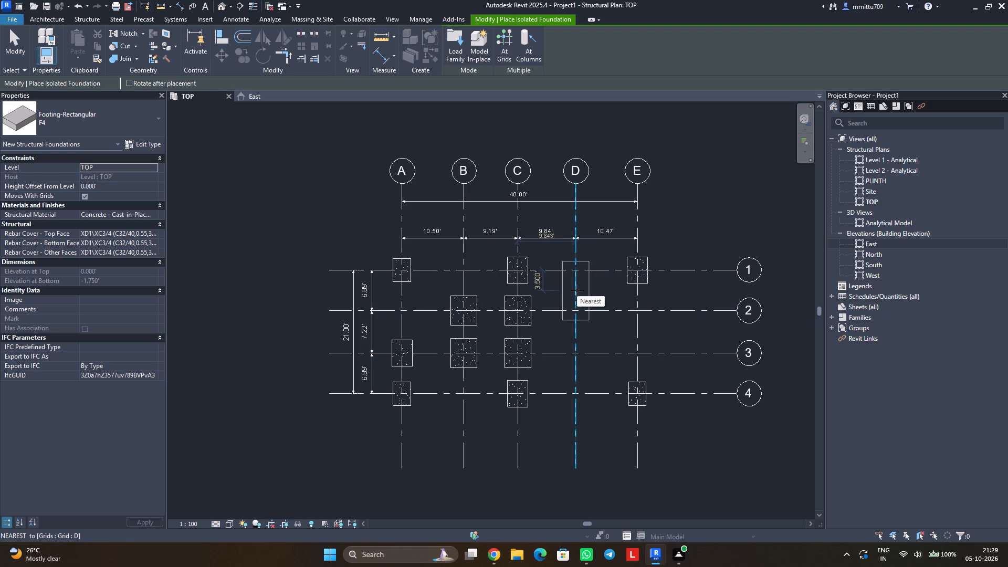
left_click(577, 290)
Place F1 footings at grid intersection A2 and, rotated 90 degrees, at B1.
left_click(130, 120)
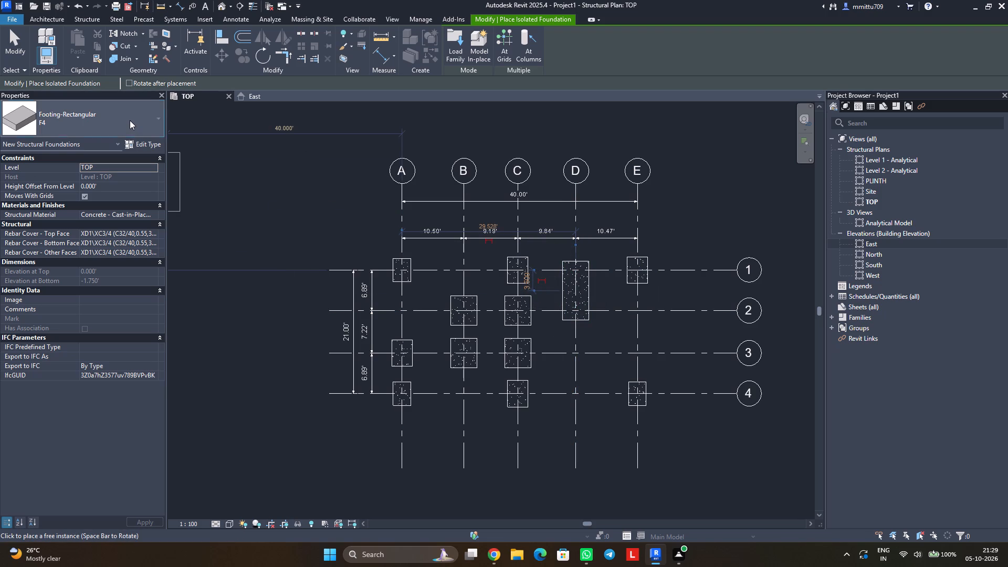
left_click(47, 200)
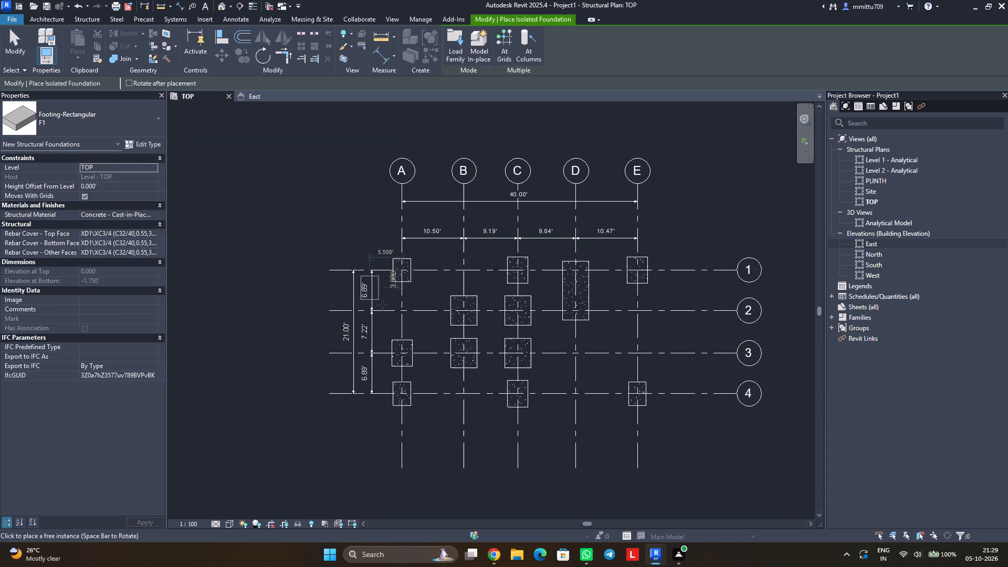
left_click(400, 316)
key("space")
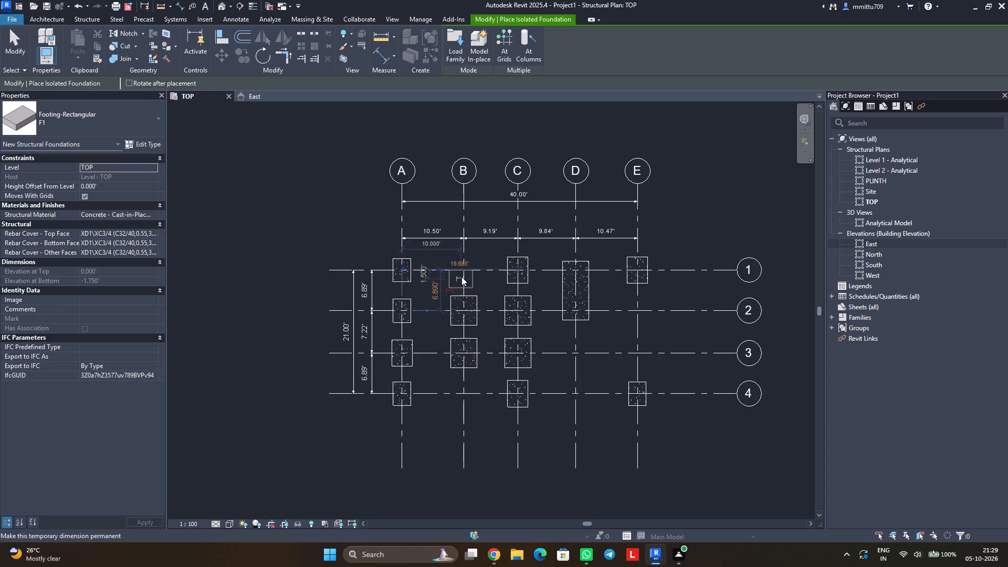
key("Escape")
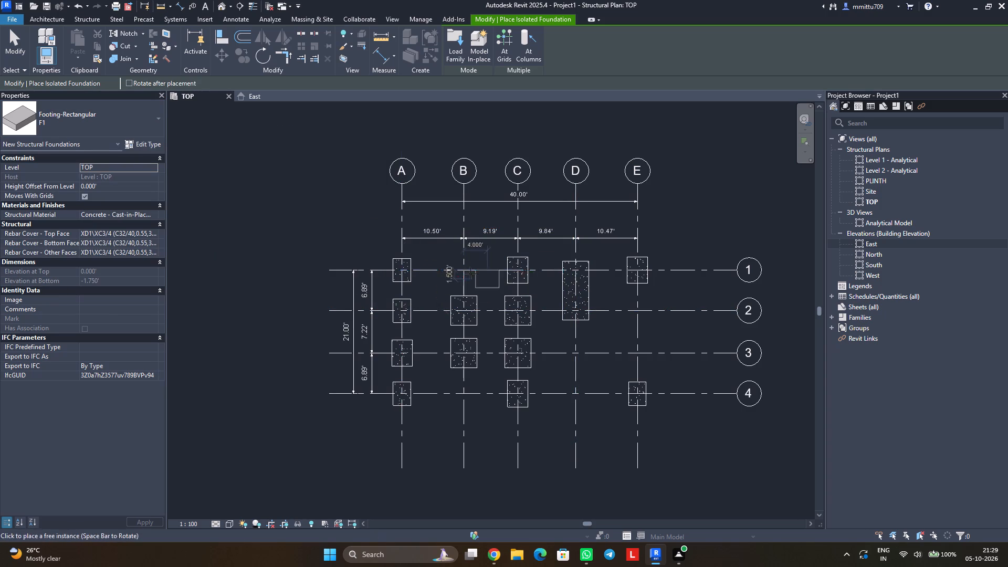
left_click(464, 270)
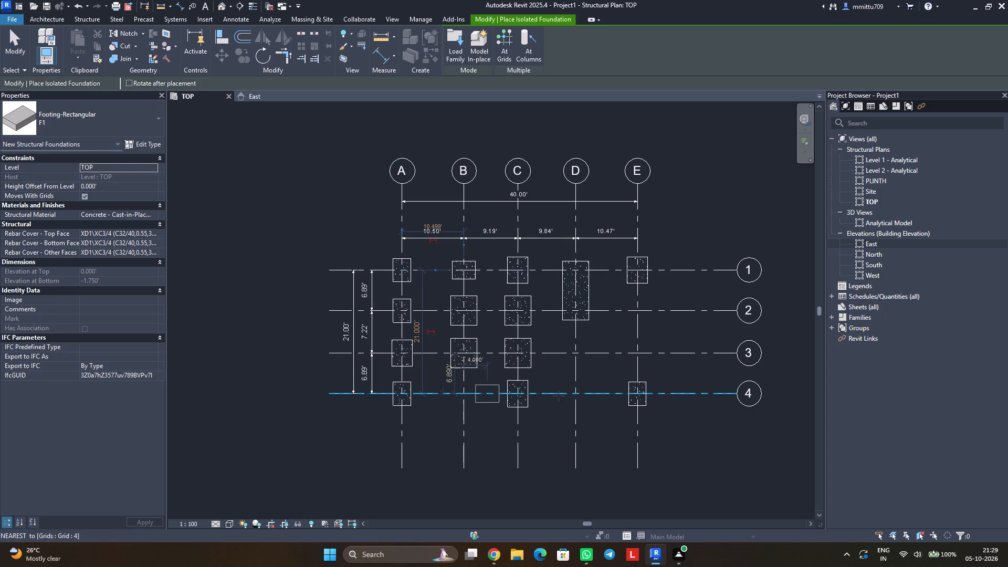
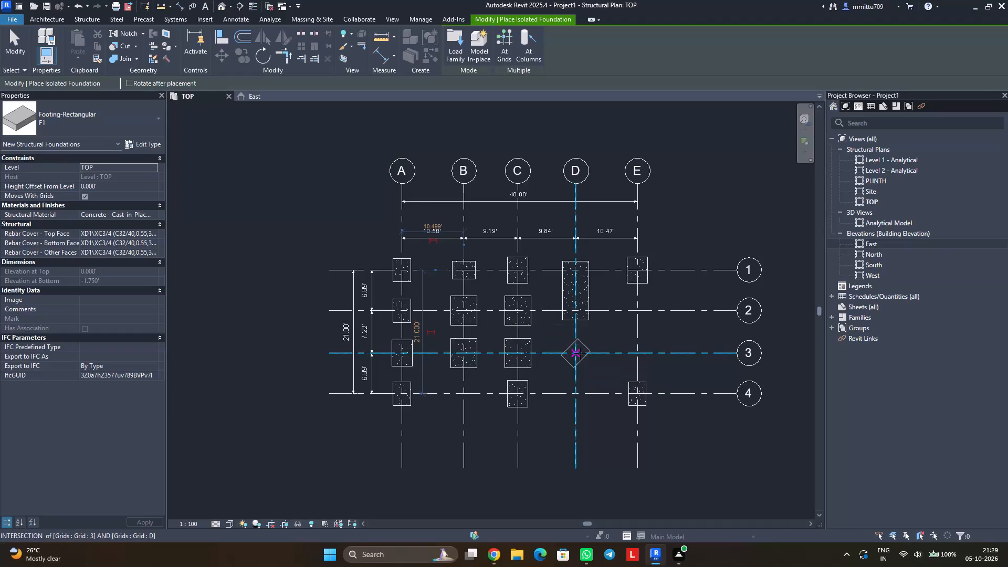
Place an F1 footing at grid intersection D3, rotated so that its long side runs along grid D.
key("space")
left_click(580, 353)
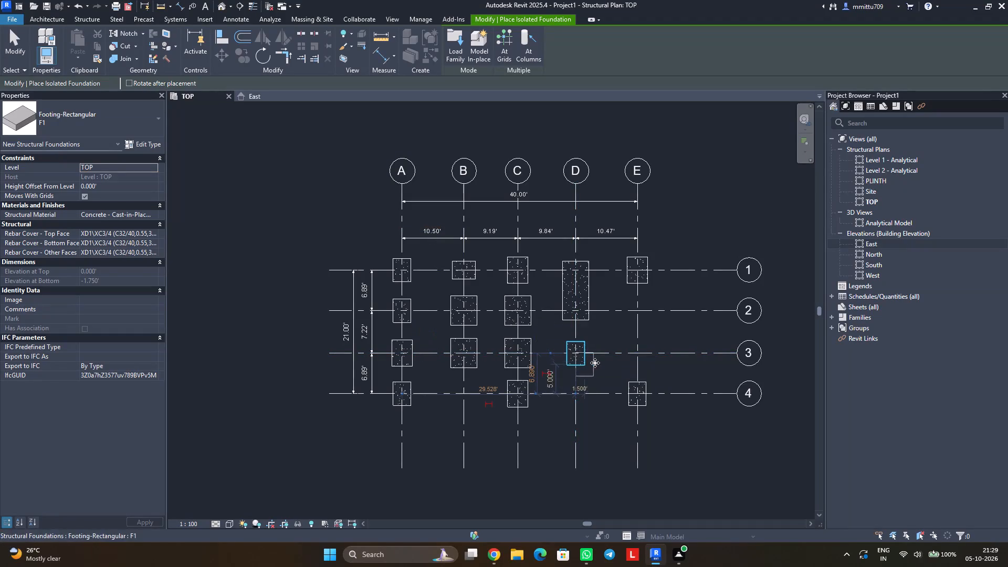
Place F2 footings at grid intersection E2 and, rotated 90 degrees, at B4.
left_click(98, 124)
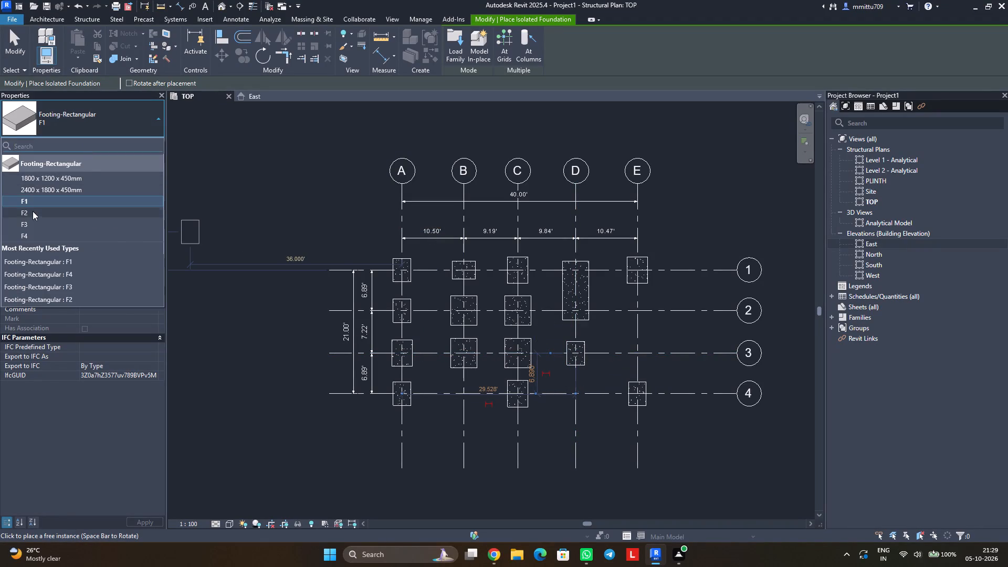
left_click(33, 212)
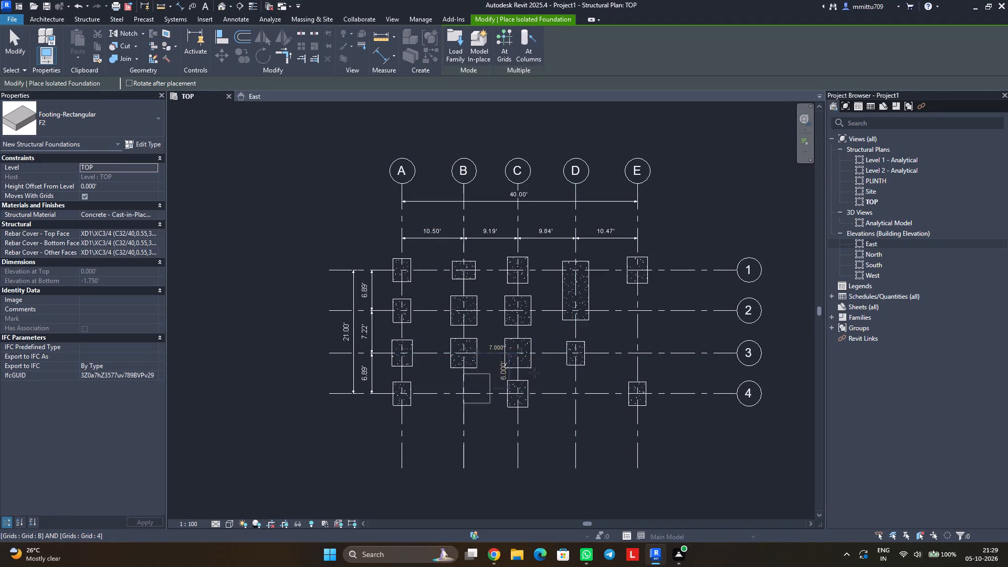
left_click(642, 311)
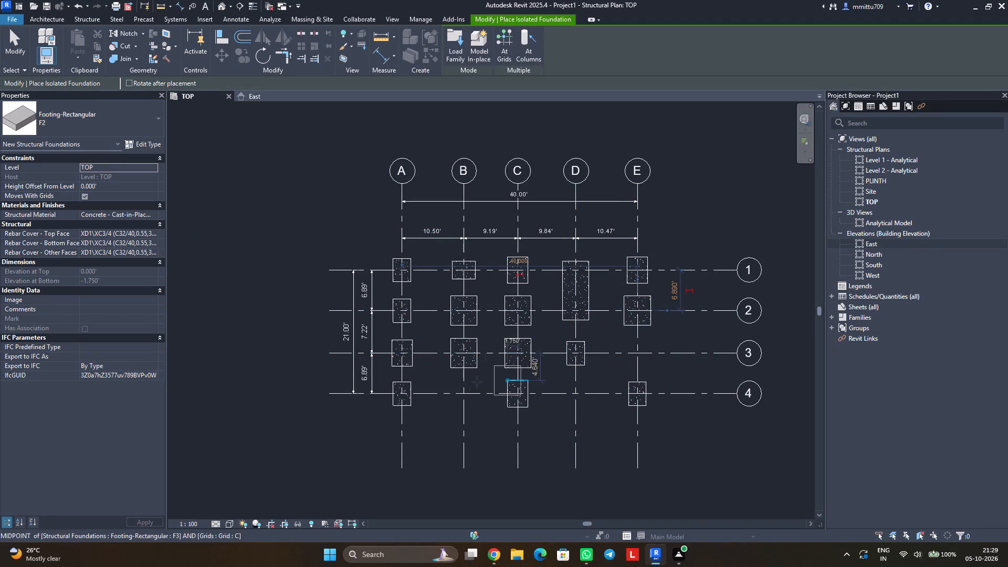
key("space")
key("space")
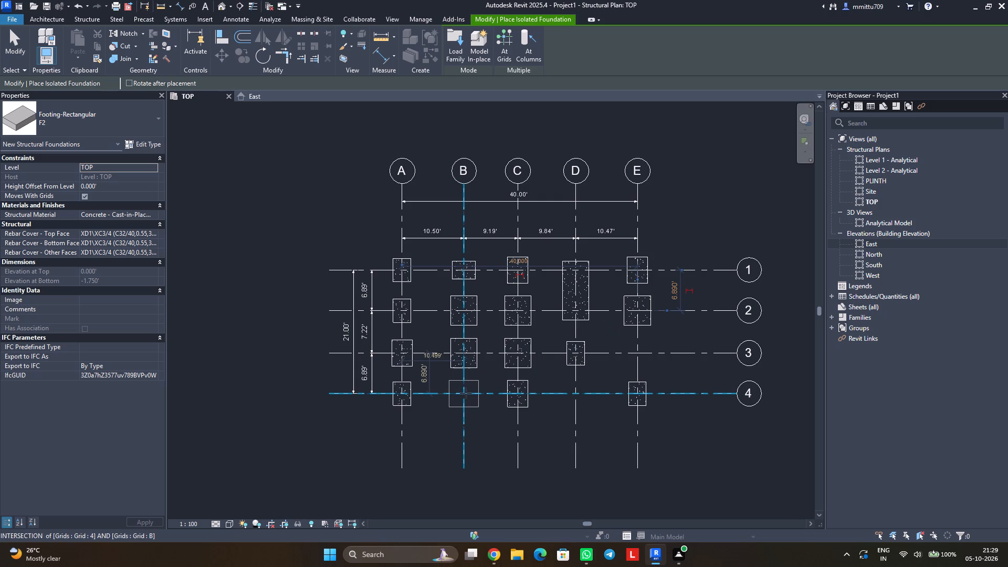
left_click(466, 393)
Place F3 footings at grid intersection D4 and, rotated 90 degrees, at E3, finishing the footing placement.
left_click(127, 132)
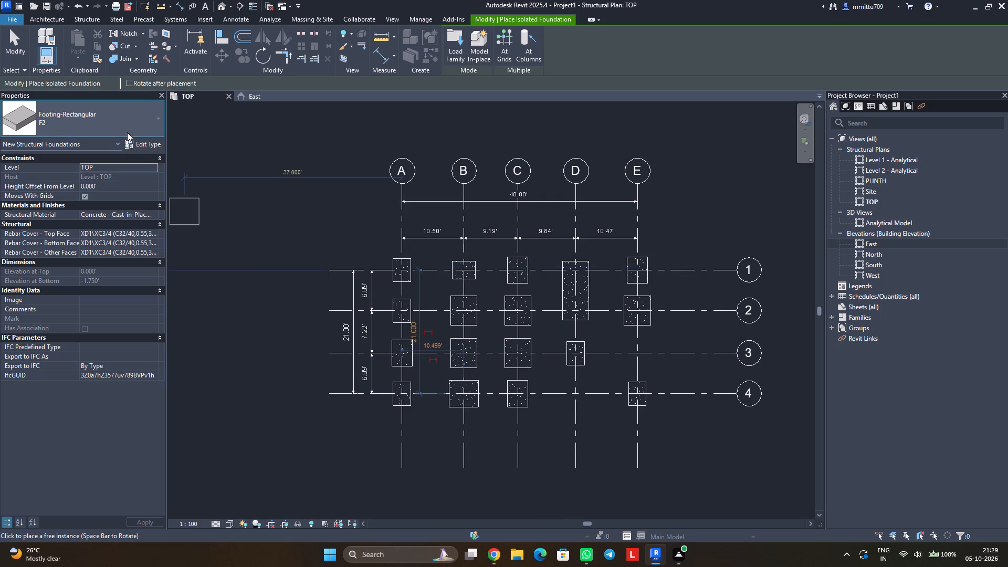
left_click(34, 225)
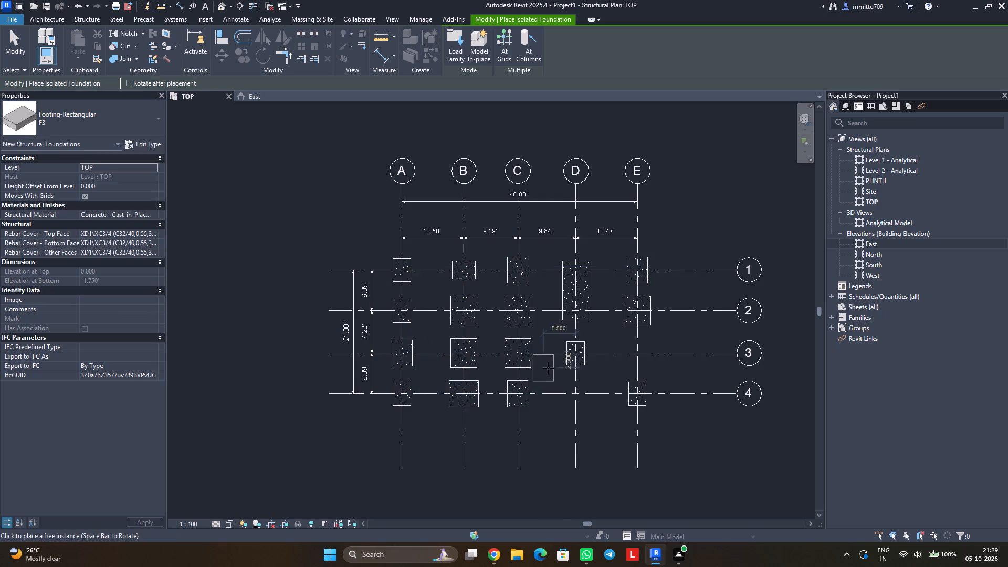
left_click(576, 394)
key("space")
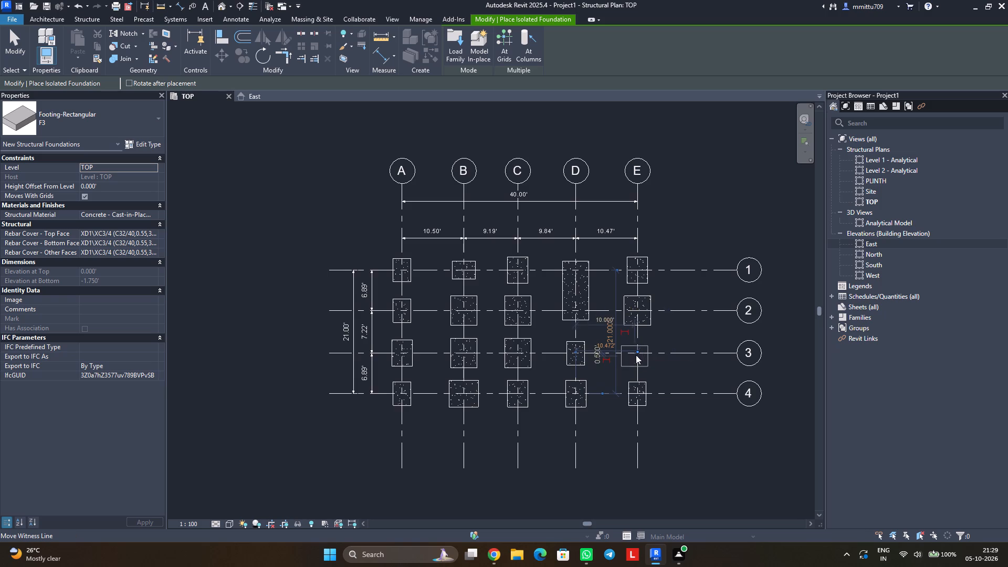
key("Escape")
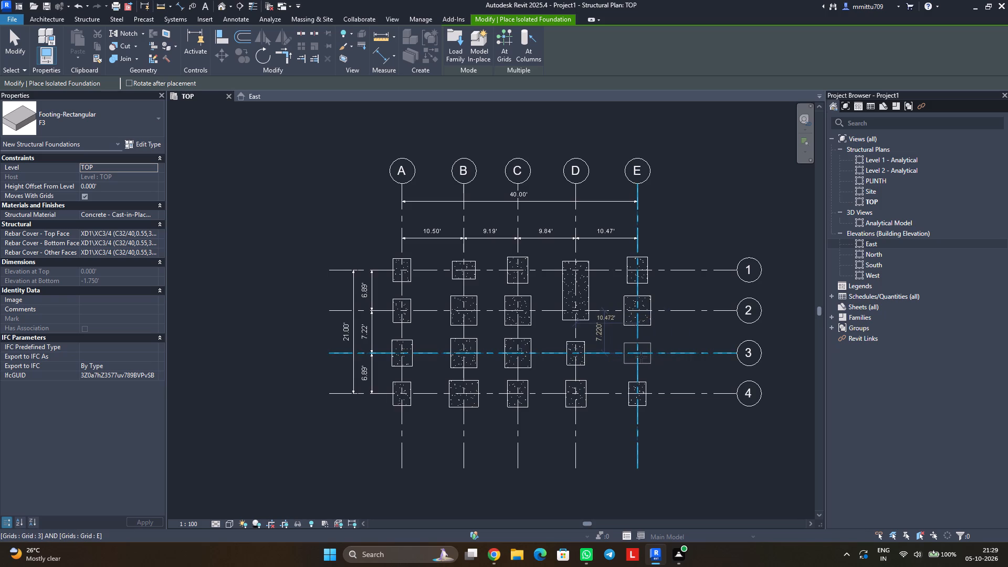
left_click(641, 357)
key("Escape")
key("Escape")
key("Escape")
key("Escape")
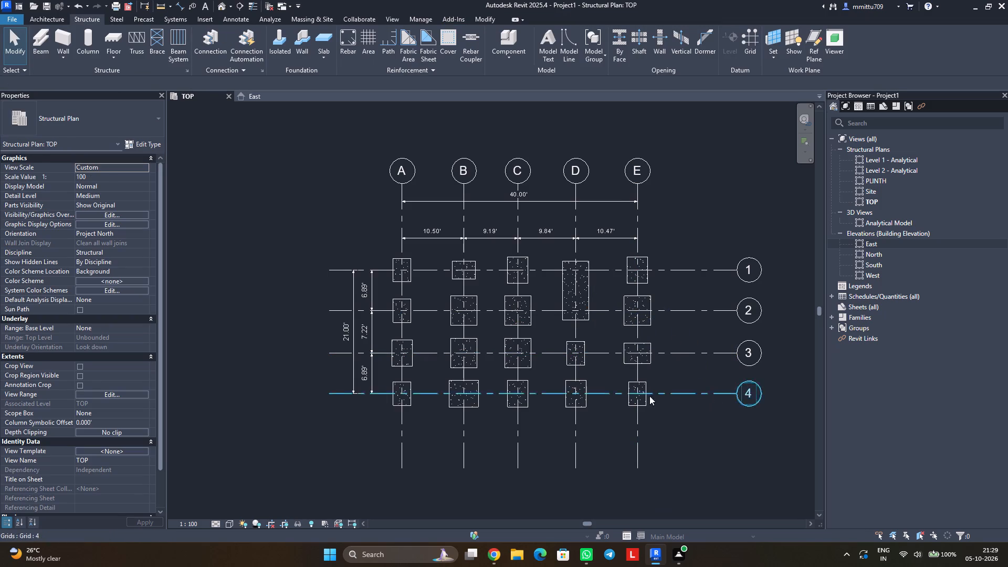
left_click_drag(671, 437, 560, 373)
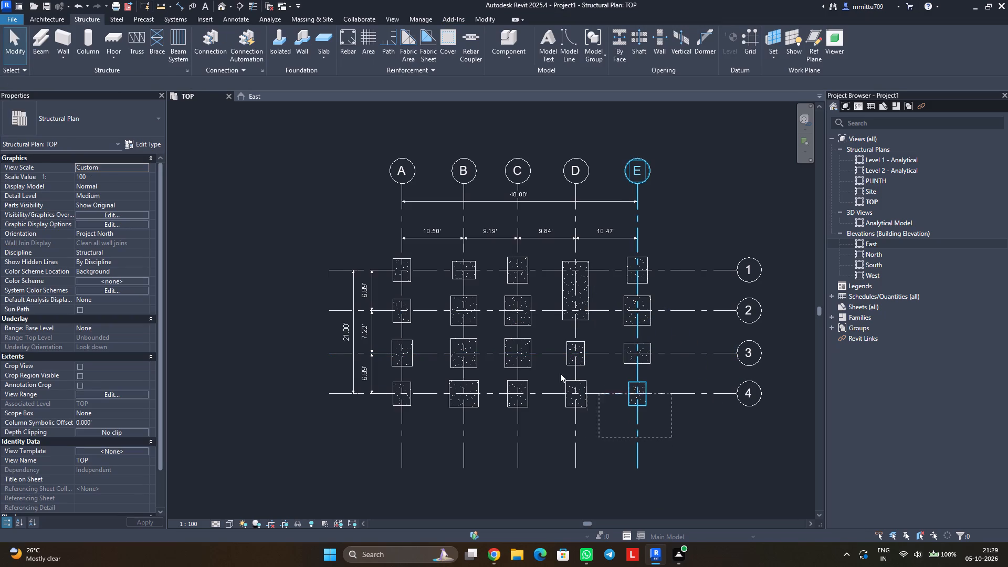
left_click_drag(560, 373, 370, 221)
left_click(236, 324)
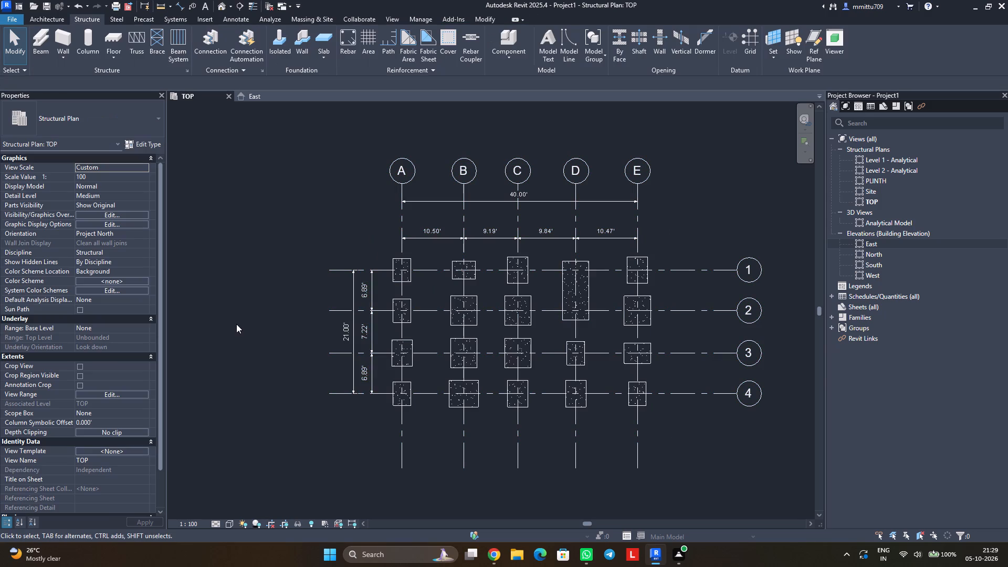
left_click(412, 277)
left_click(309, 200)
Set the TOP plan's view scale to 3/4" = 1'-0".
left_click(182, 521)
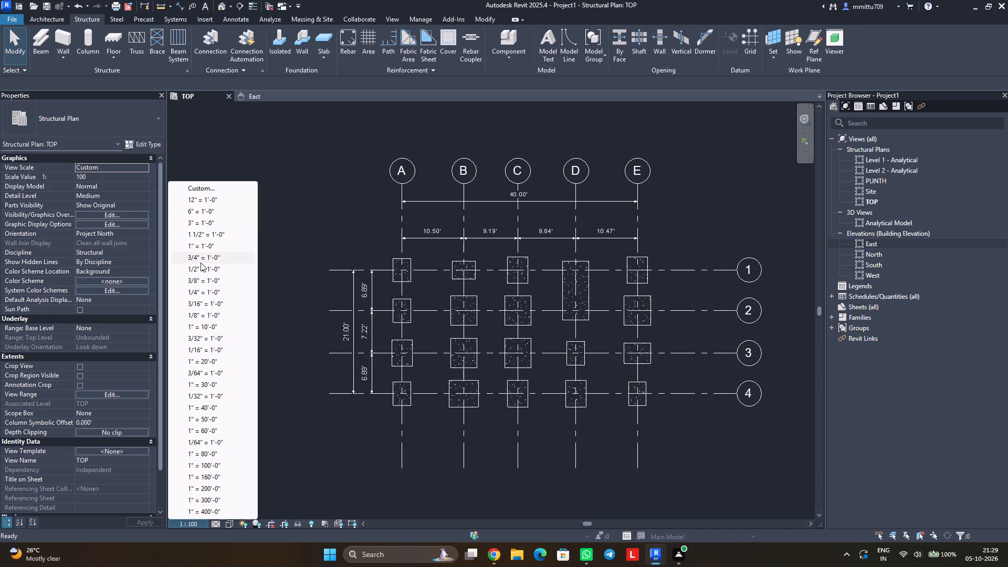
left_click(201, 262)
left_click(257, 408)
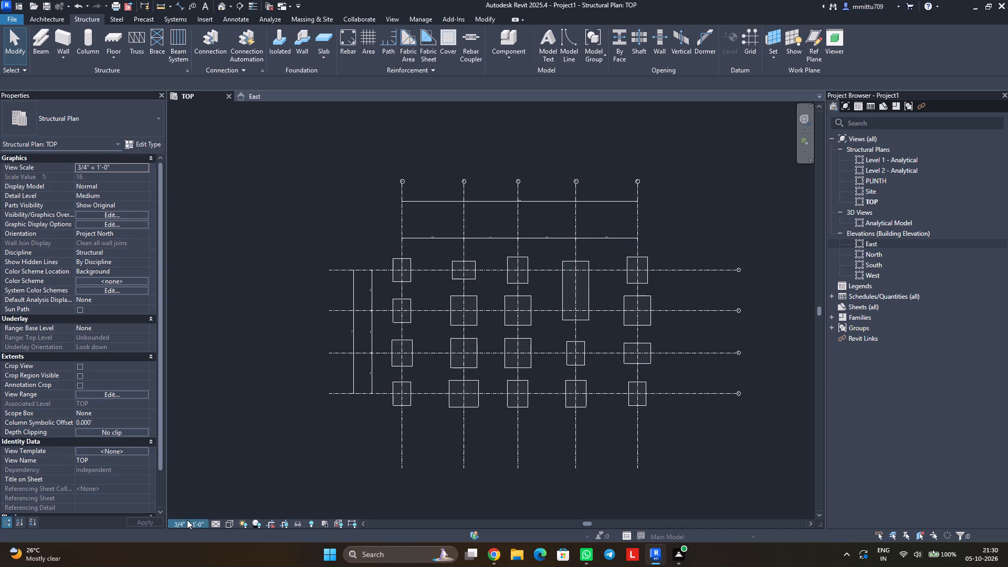
Set the TOP plan's view scale to 1/4" = 1'-0".
left_click(187, 520)
left_click(213, 289)
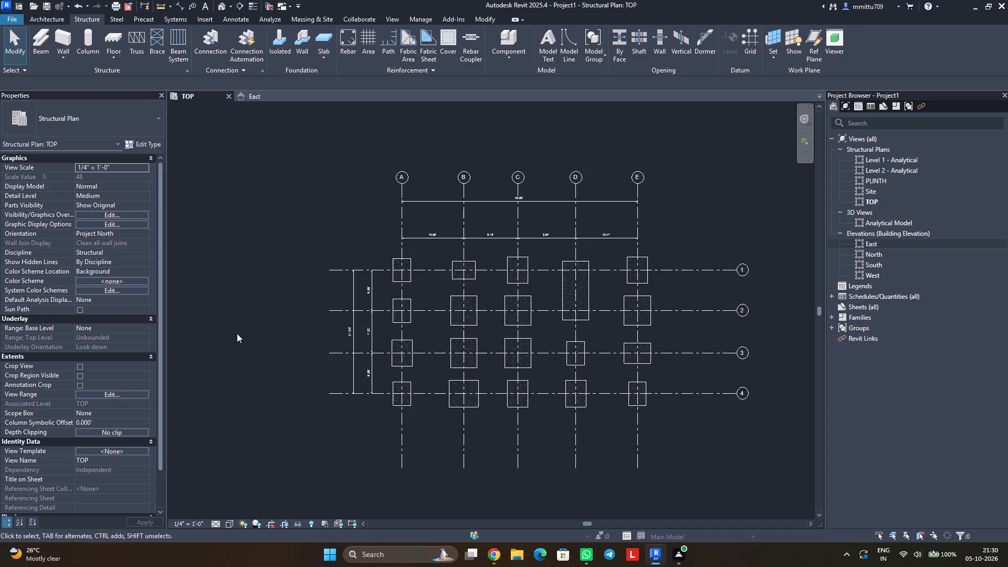
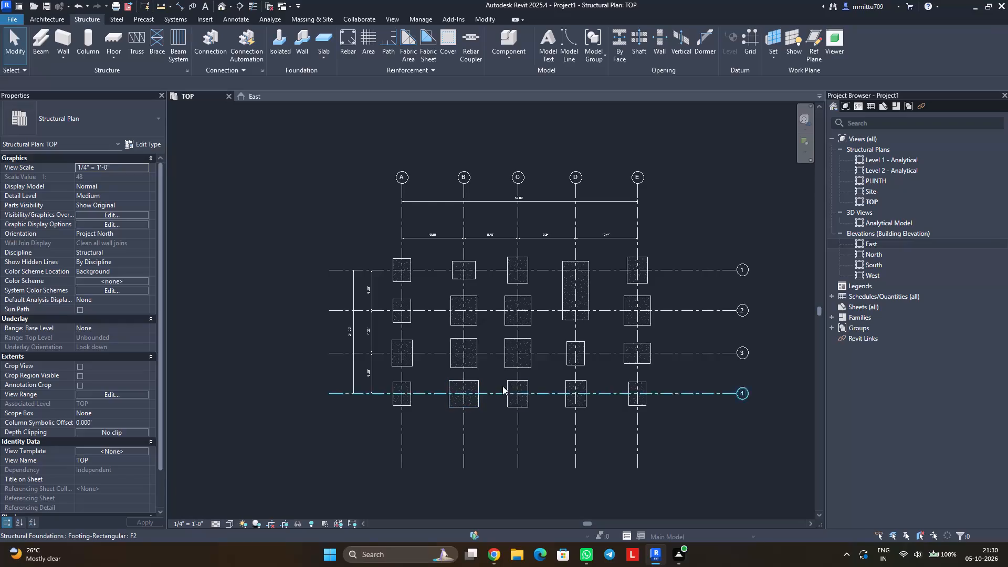
Duplicate the 300 x 450mm concrete rectangular structural column type as C1, with b set to 6" and h to 9".
middle_click(500, 356)
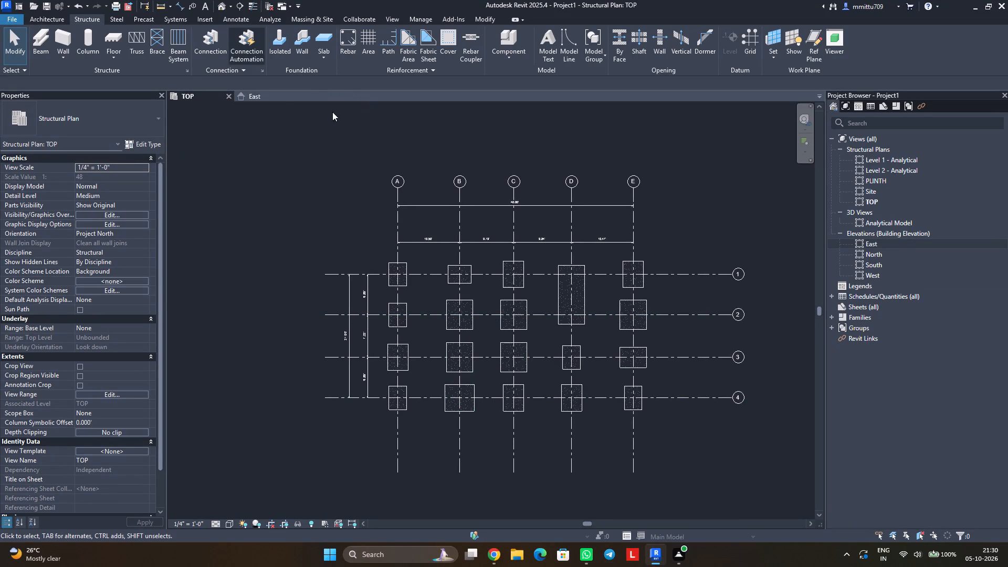
left_click(95, 38)
left_click(145, 142)
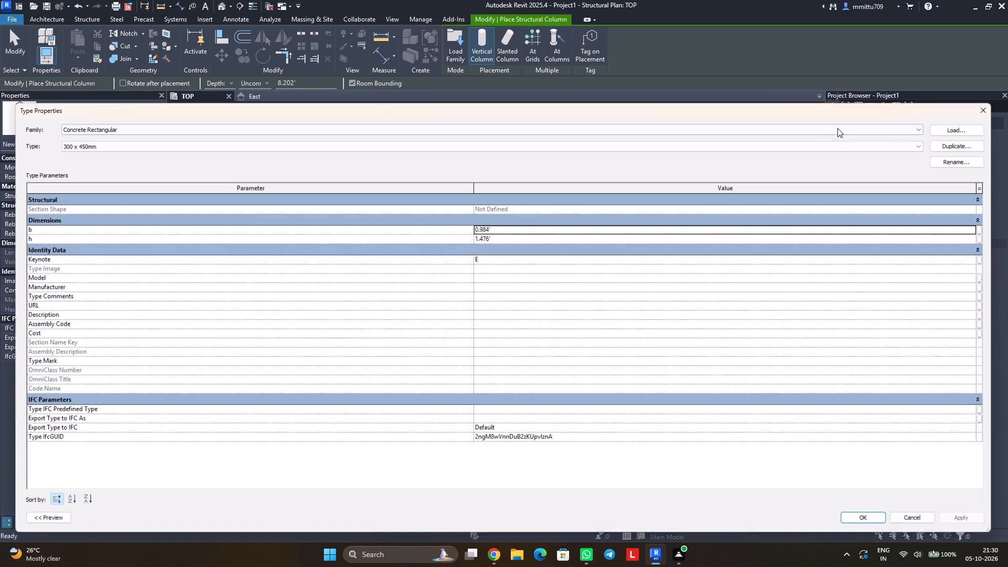
left_click(979, 140)
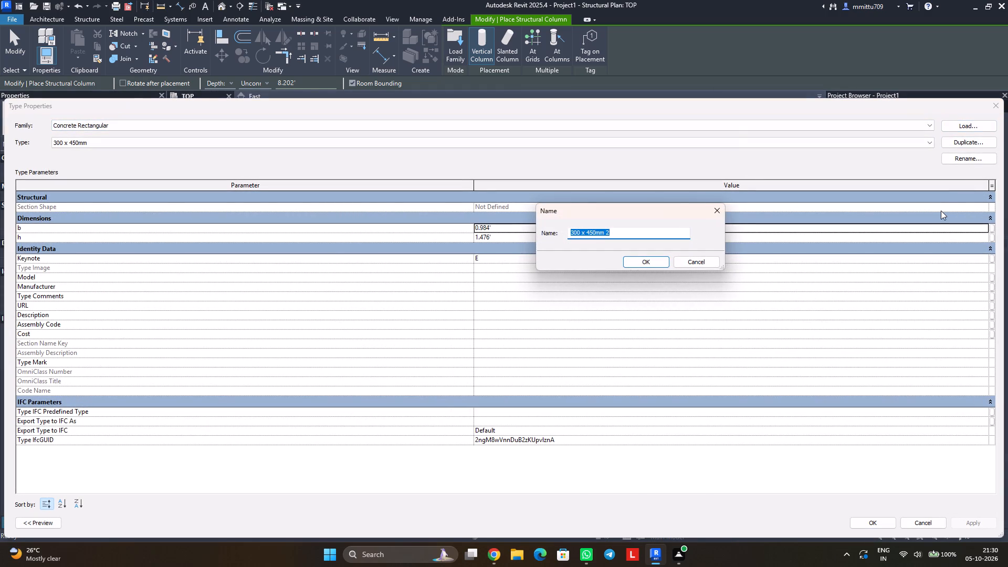
type("C1")
left_click(655, 261)
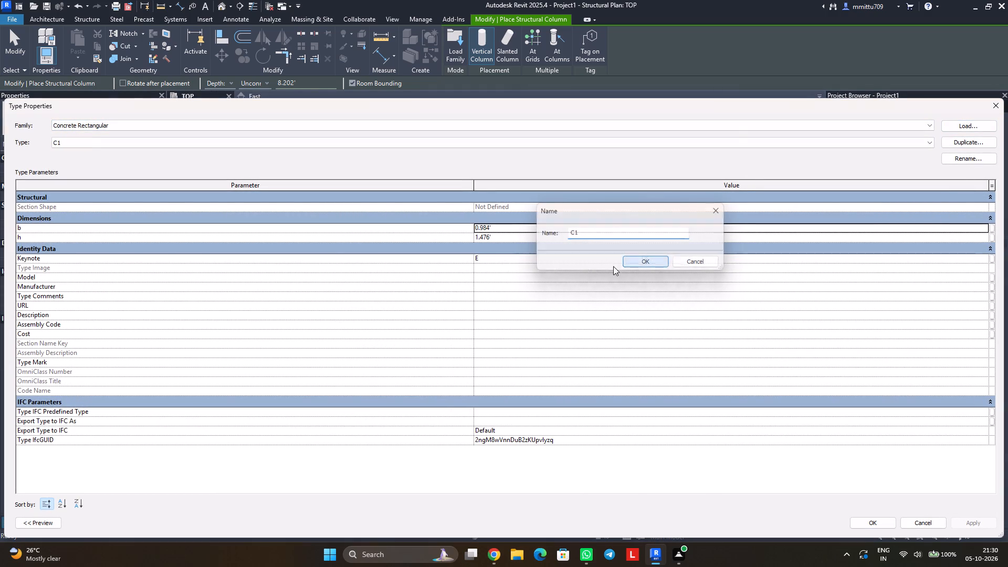
left_click(498, 228)
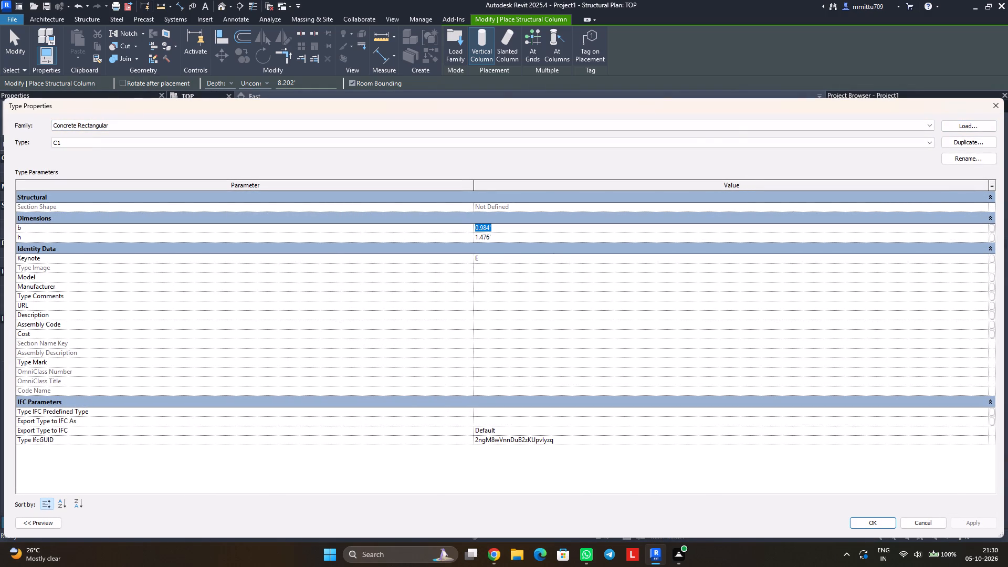
key("6")
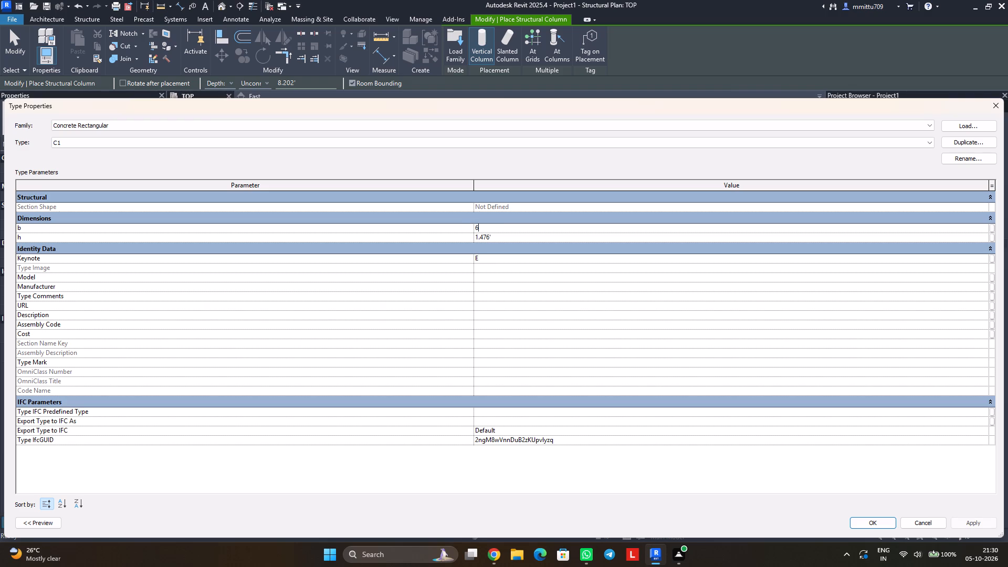
key("shift+quotedbl")
key("Return")
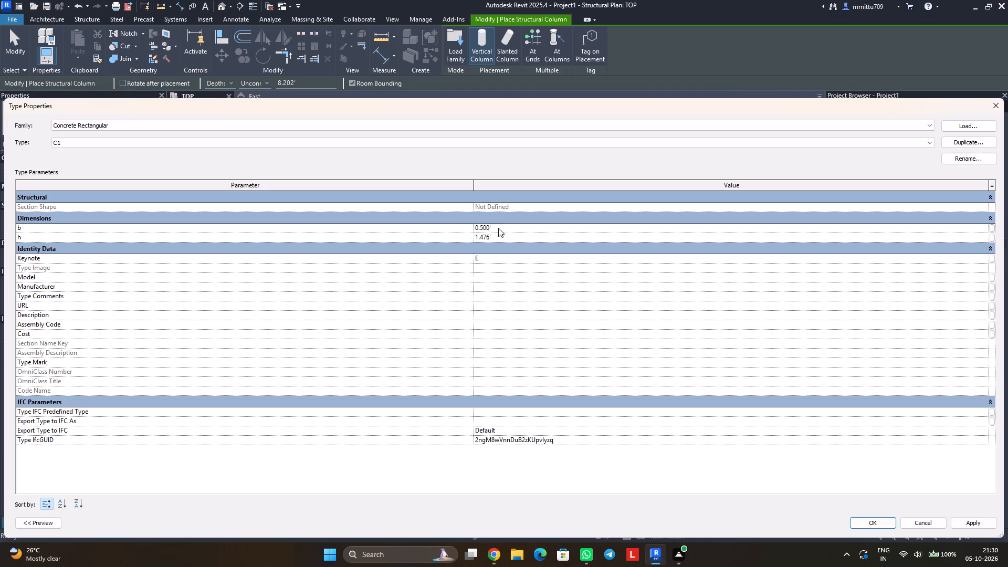
left_click(502, 237)
type("9\"")
key("Return")
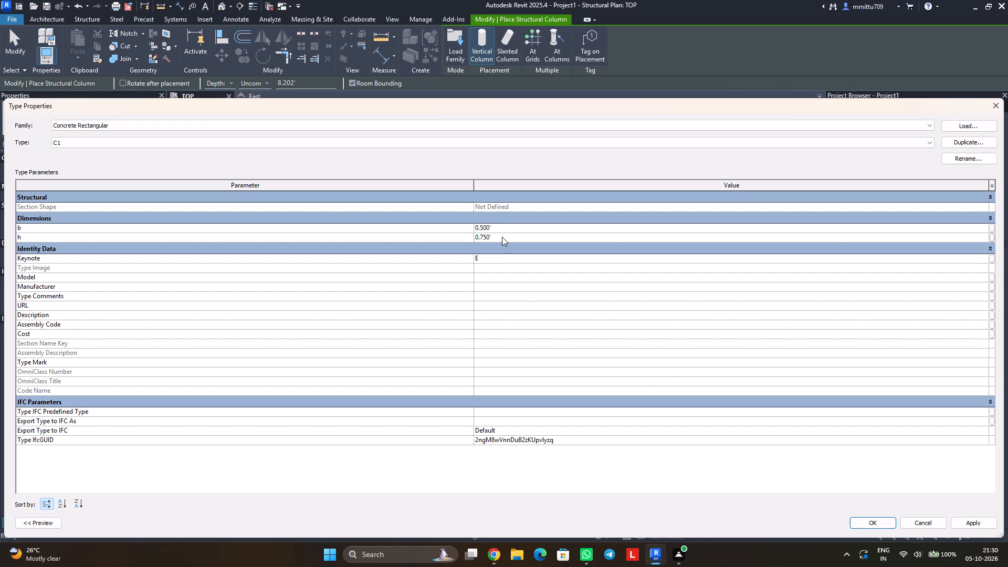
scroll(513, 271, "down", 1)
left_click(892, 522)
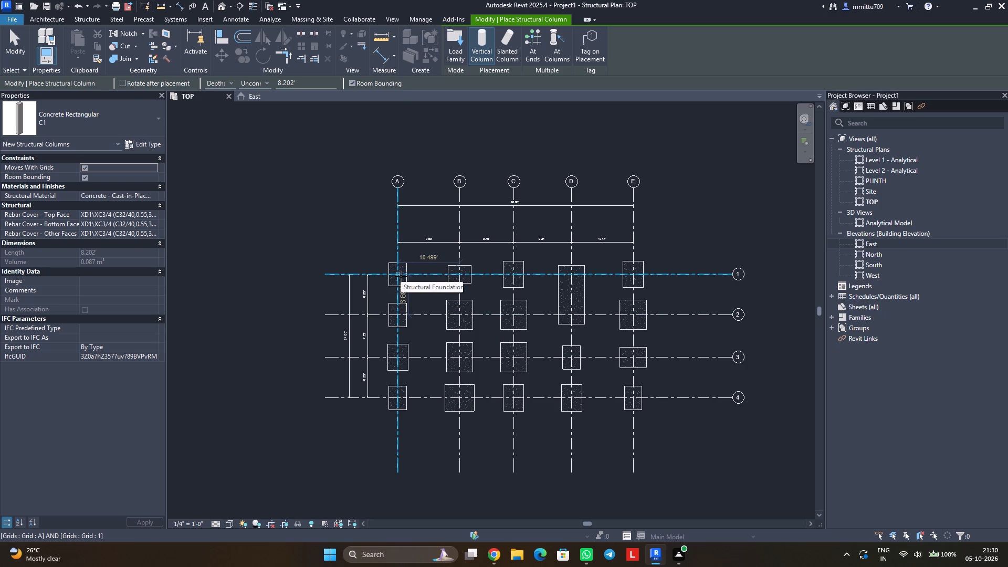
Duplicate the C1 column type as C2, with b set to 8" and h to 12".
left_click(153, 143)
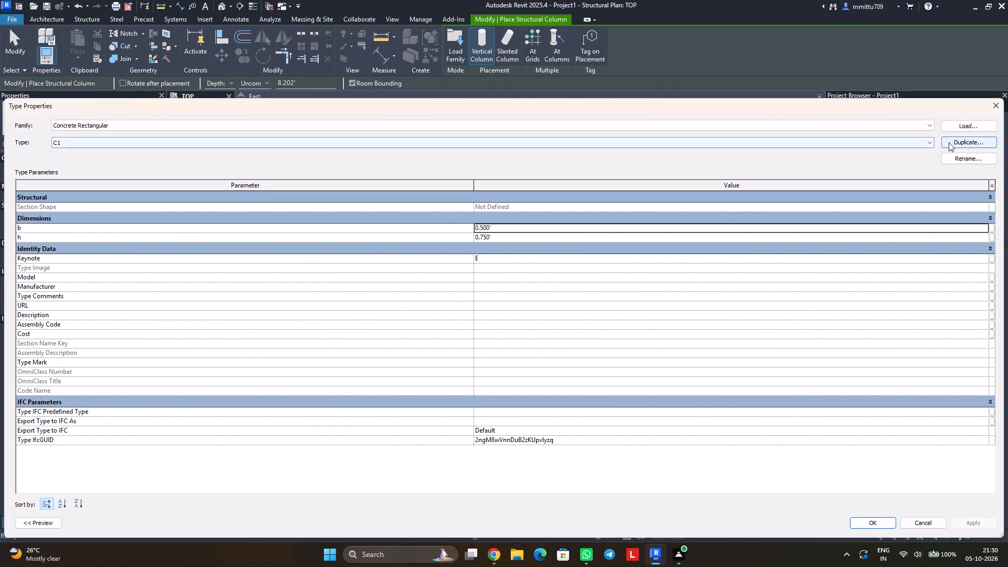
left_click(949, 142)
type("C2")
left_click(639, 258)
left_click(507, 227)
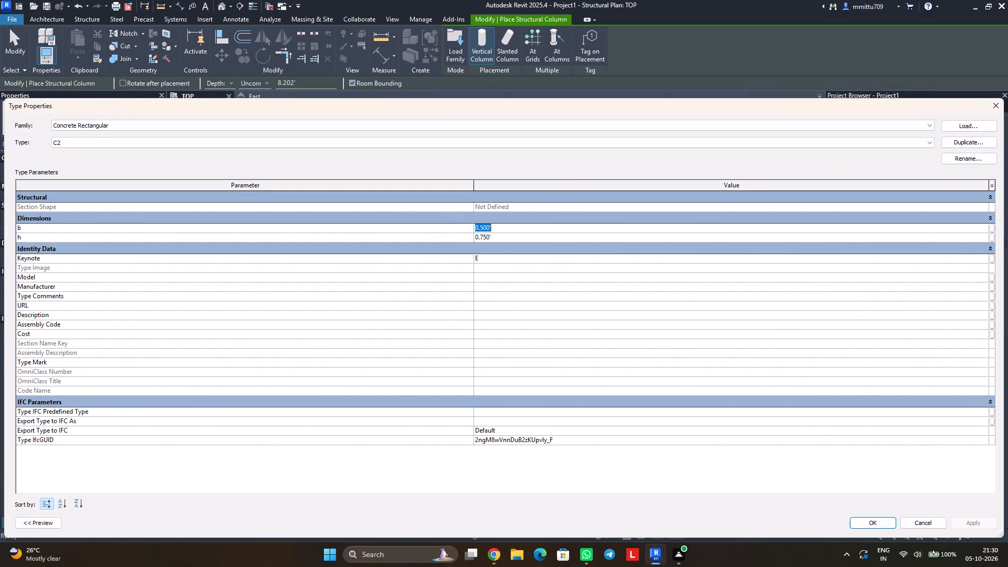
type("8\"")
key("Return")
left_click(506, 239)
type("12\"")
key("Return")
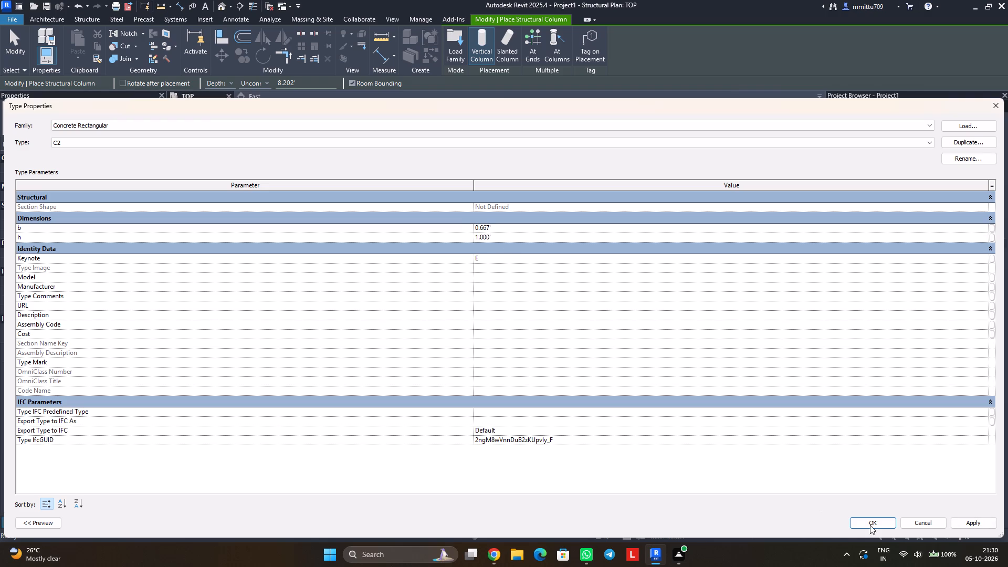
left_click(877, 525)
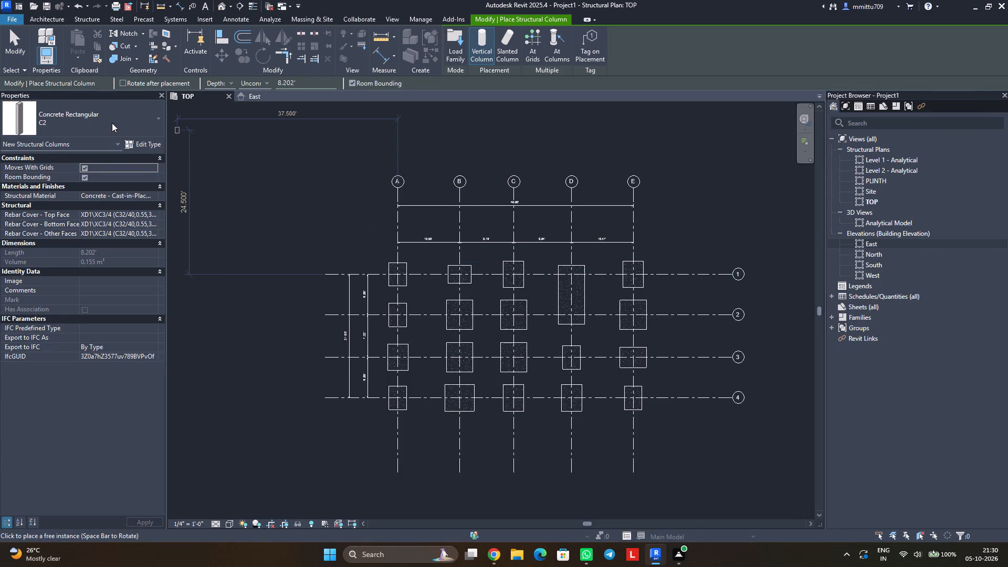
Duplicate the C2 column type and rename the copy as C3.
left_click(135, 139)
left_click(502, 227)
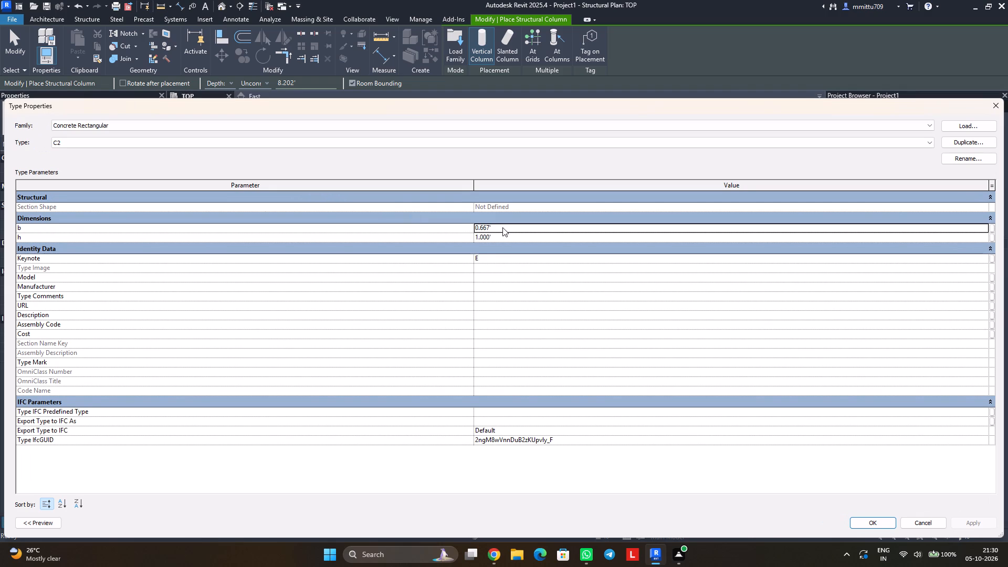
left_click(971, 140)
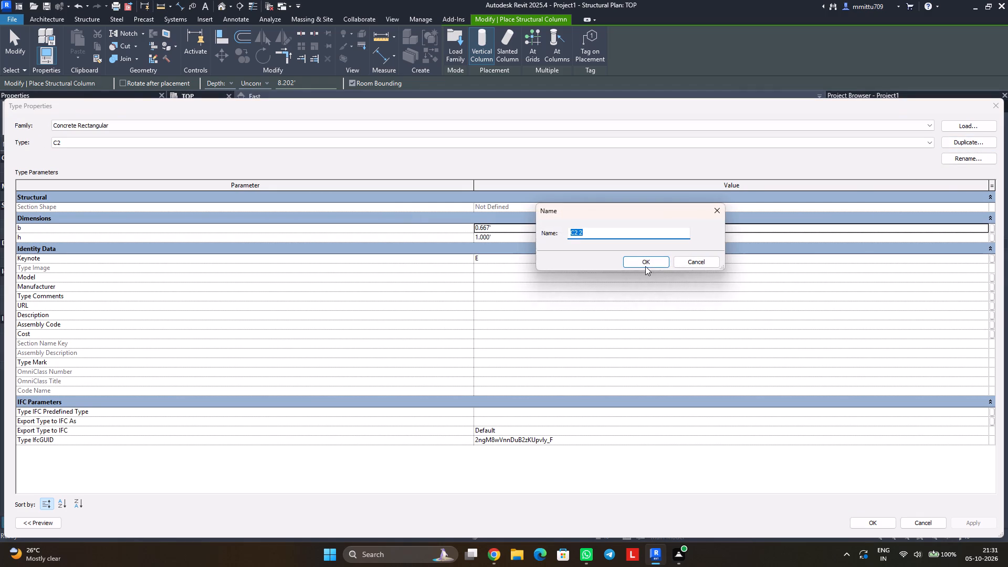
left_click(647, 259)
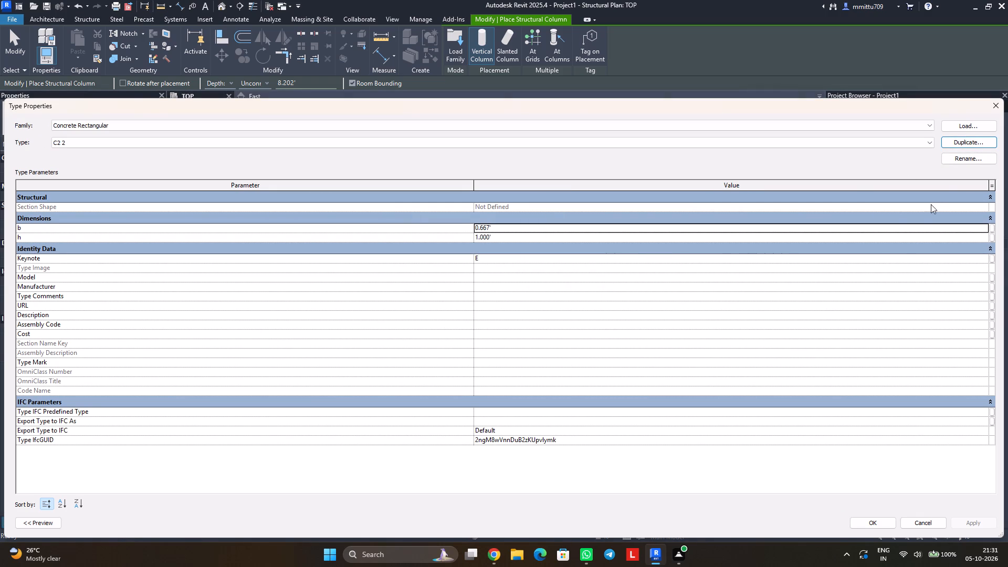
left_click(90, 143)
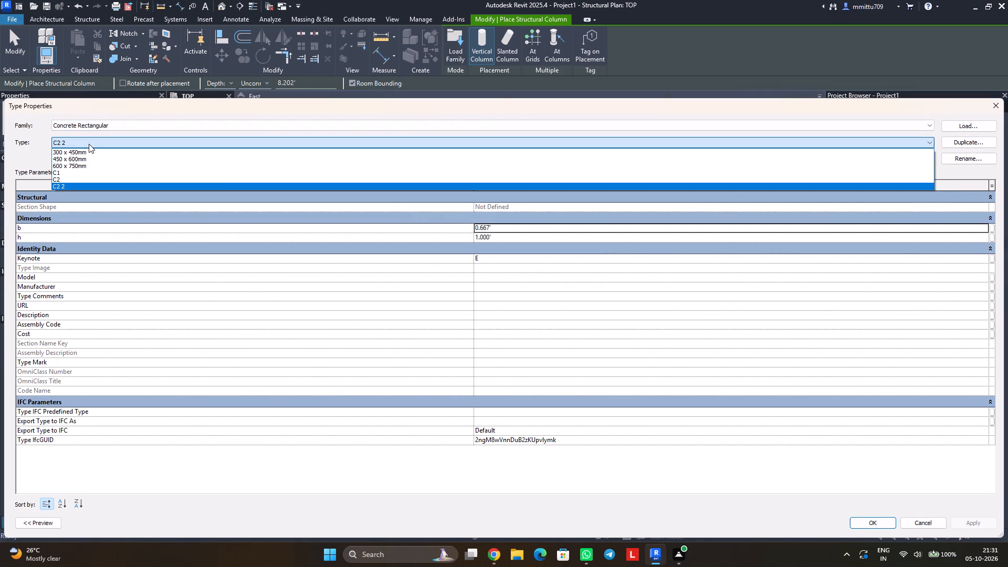
left_click(89, 144)
left_click(954, 161)
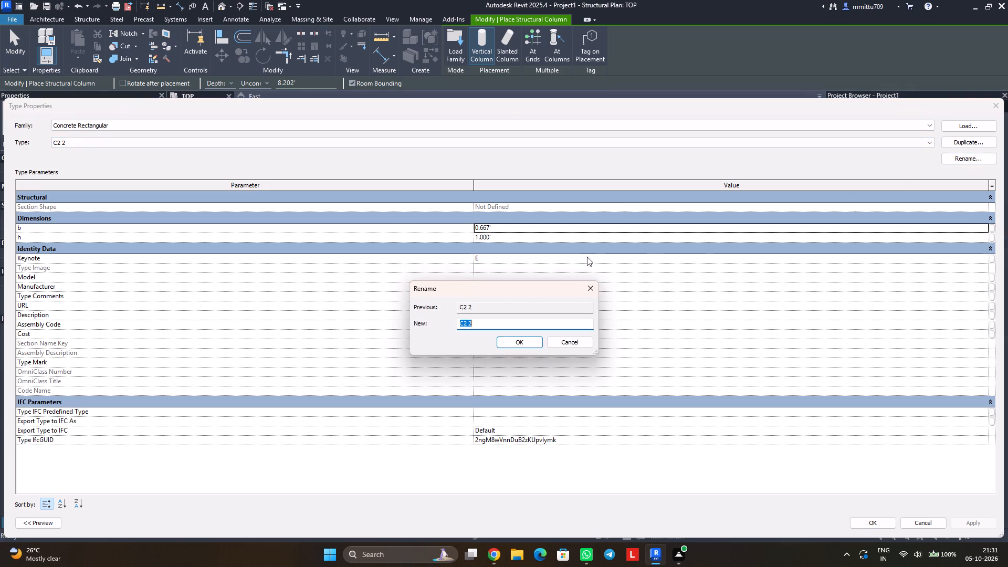
key("BackSpace")
type("C3")
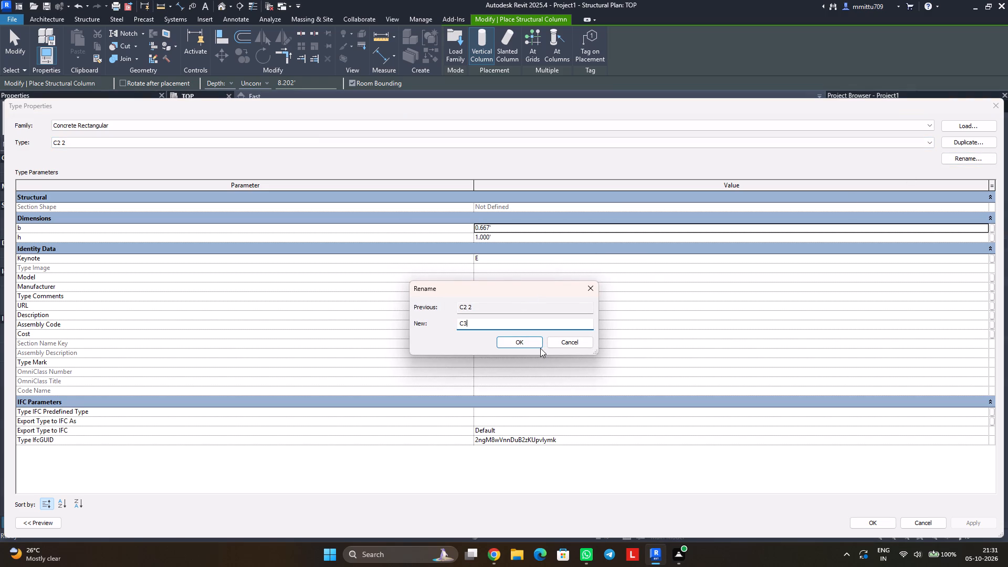
left_click(538, 341)
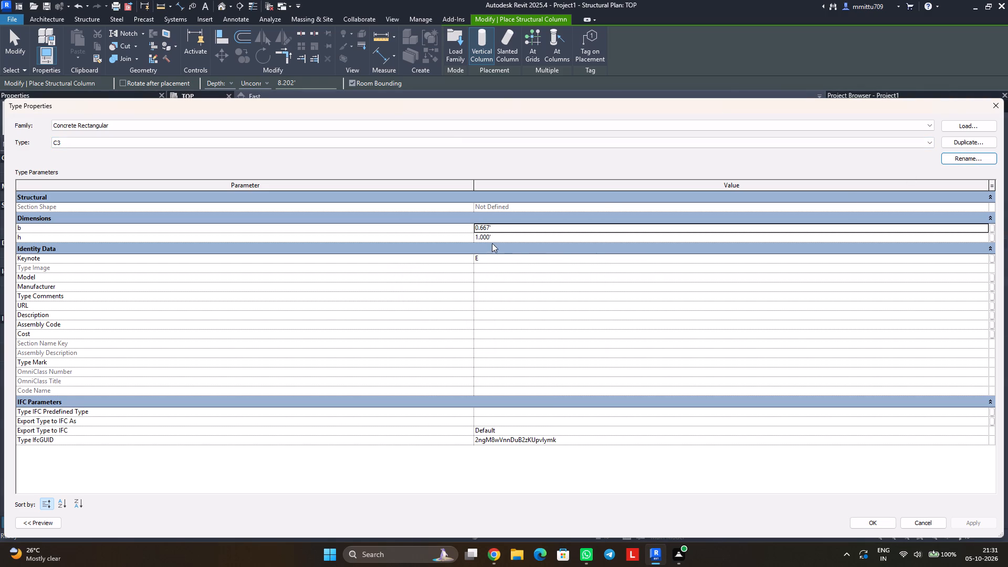
Set the C3 column type's b to 7.5" and h to 9.5", then leave column placement.
left_click(497, 226)
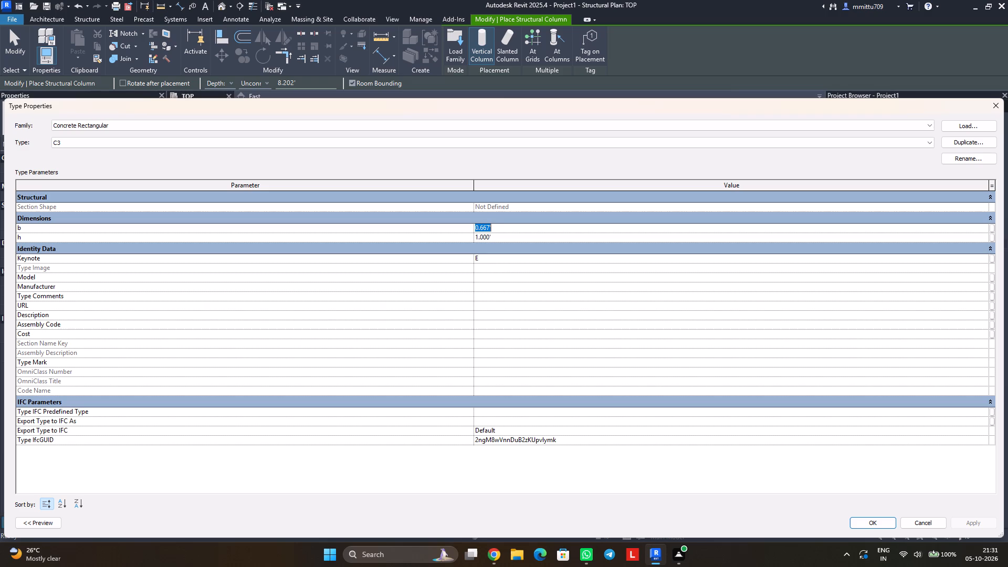
type("7.5\"")
key("Return")
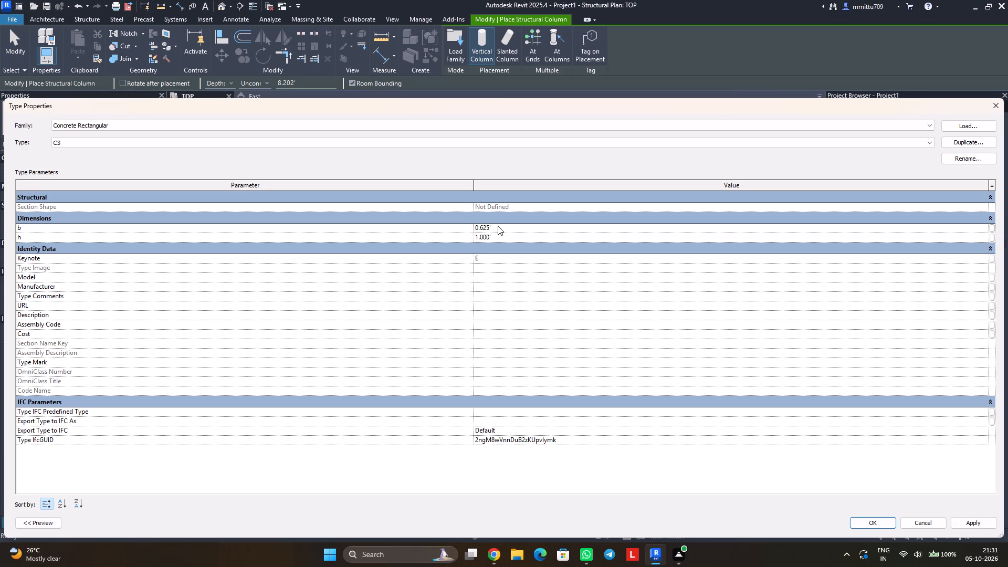
left_click(500, 237)
type("9.5\"")
key("Return")
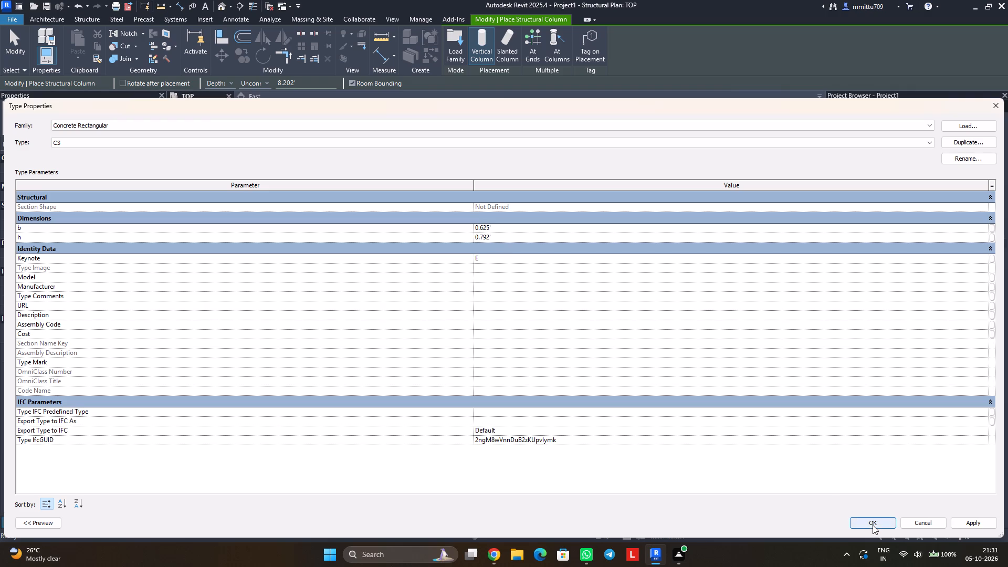
left_click(873, 525)
left_click(112, 127)
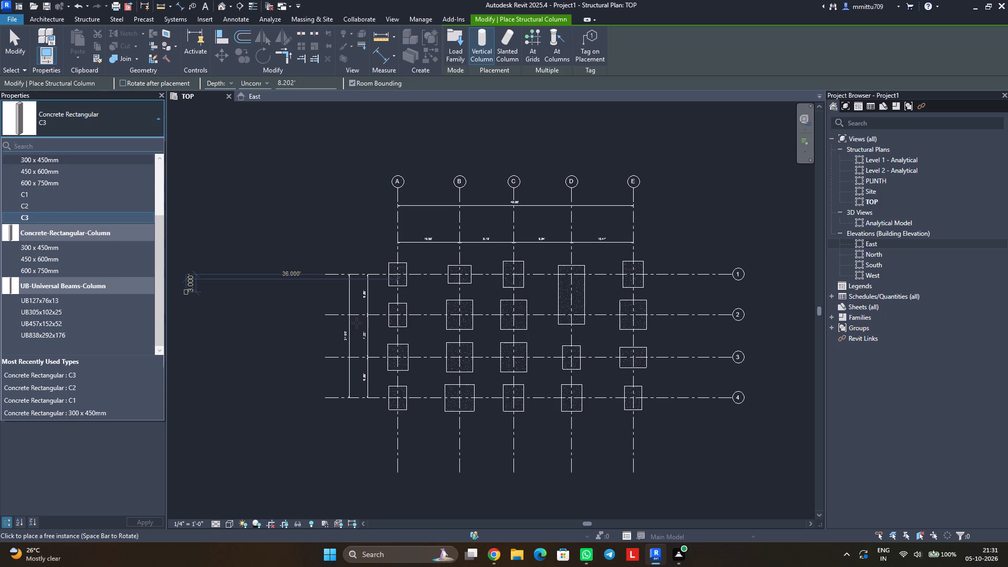
key("Escape")
key("Escape")
key("Escape")
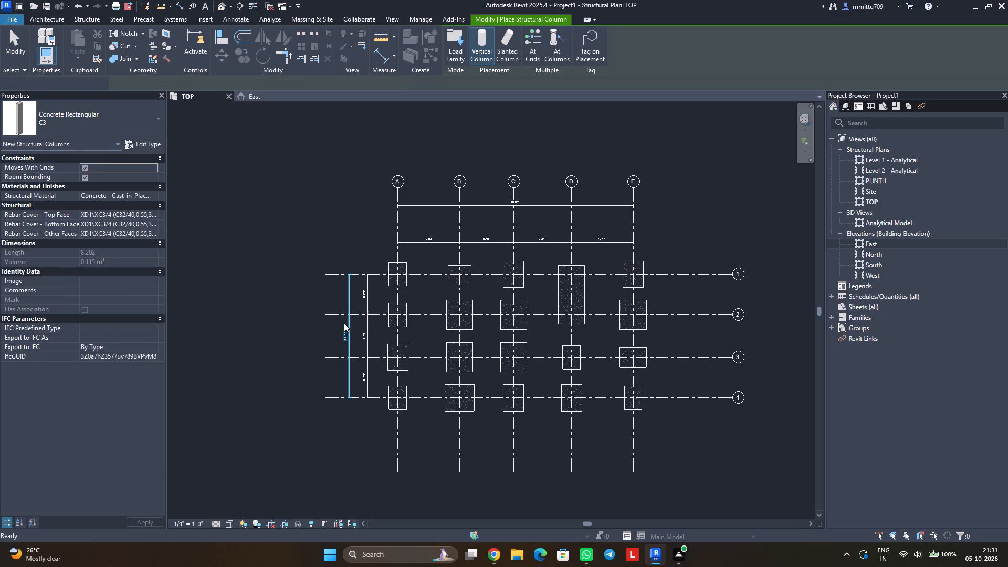
key("Escape")
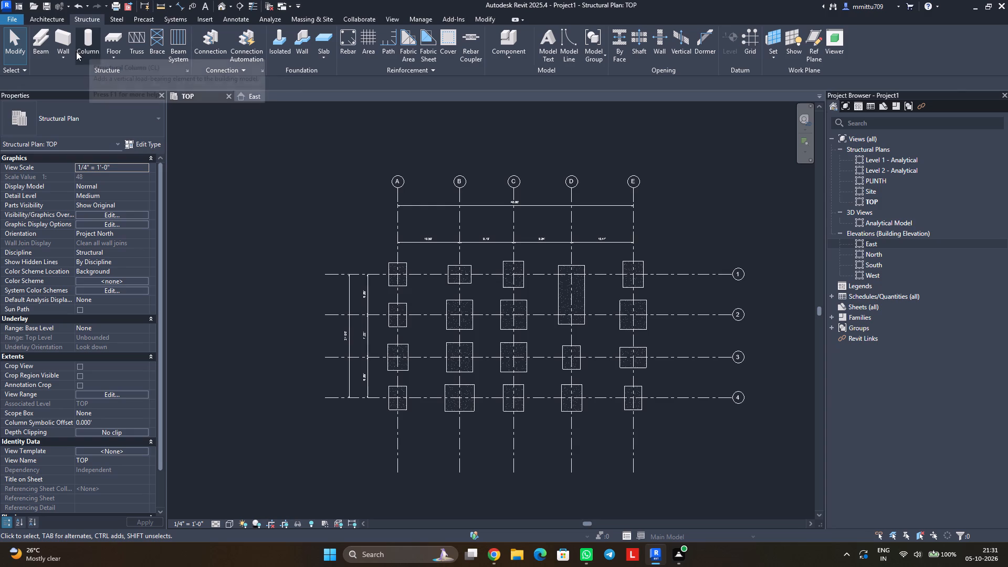
Duplicate the 400 x 800mm concrete rectangular beam type as B1, with b set to 9" and h to 7.5".
left_click(42, 40)
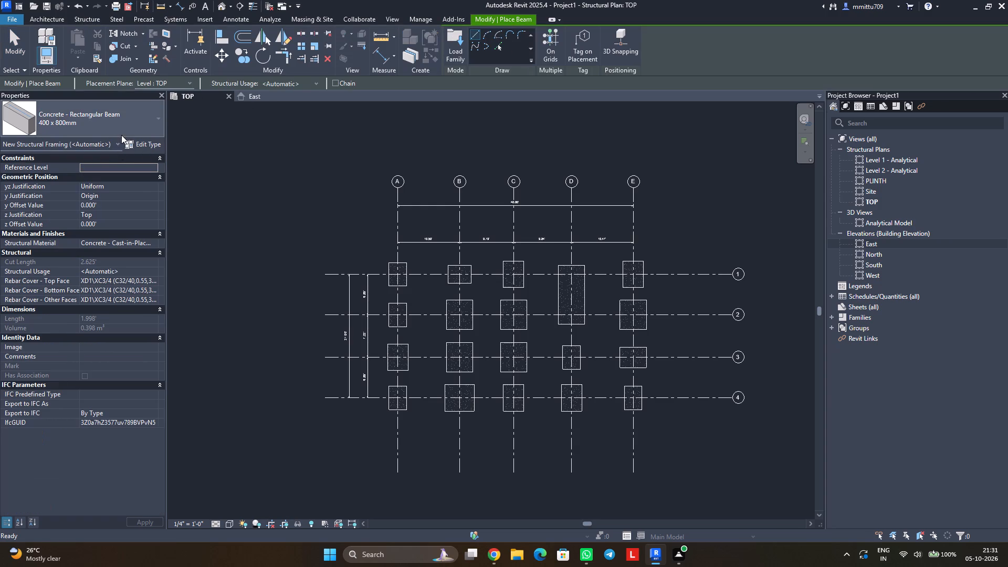
left_click(149, 140)
left_click(983, 140)
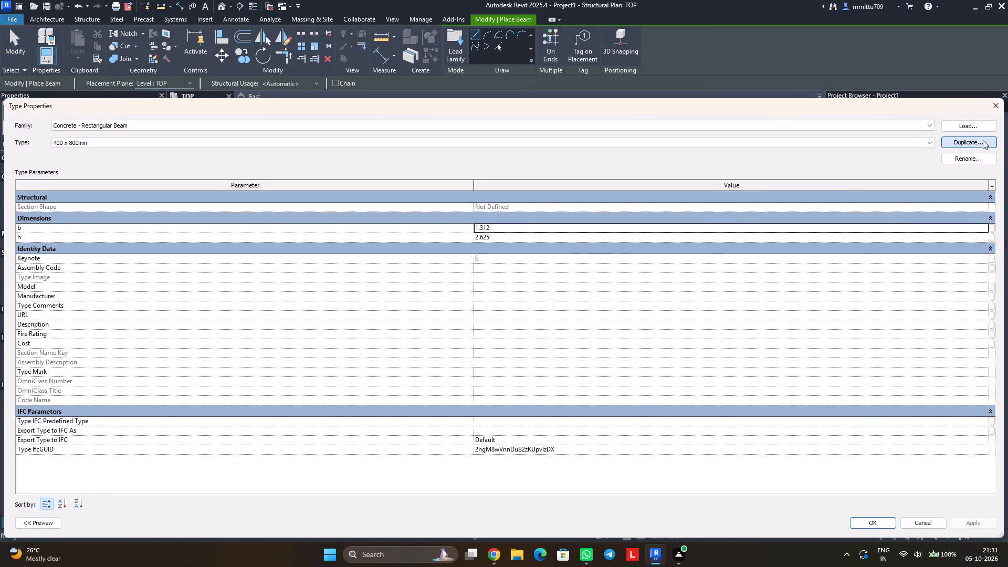
type("B1")
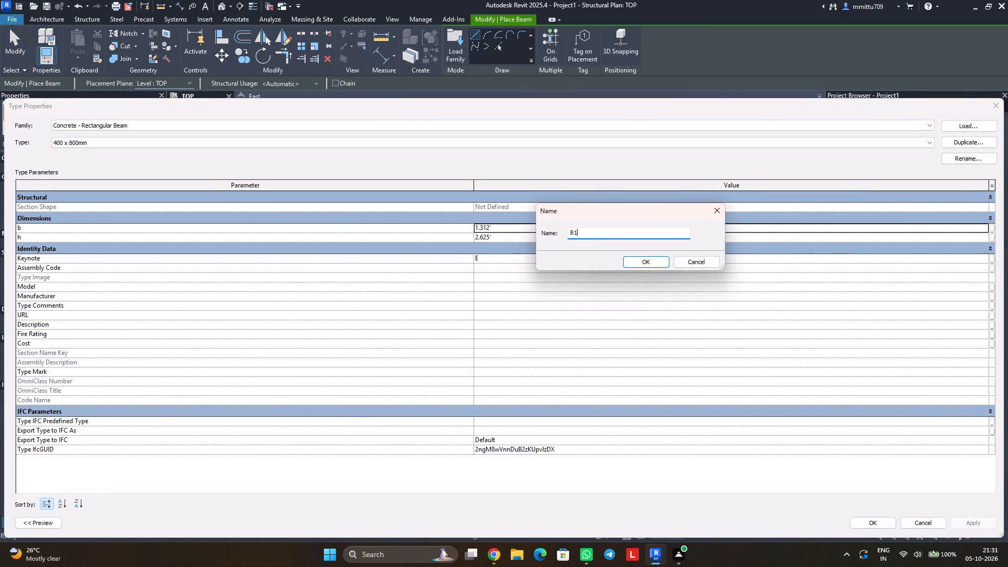
left_click(652, 263)
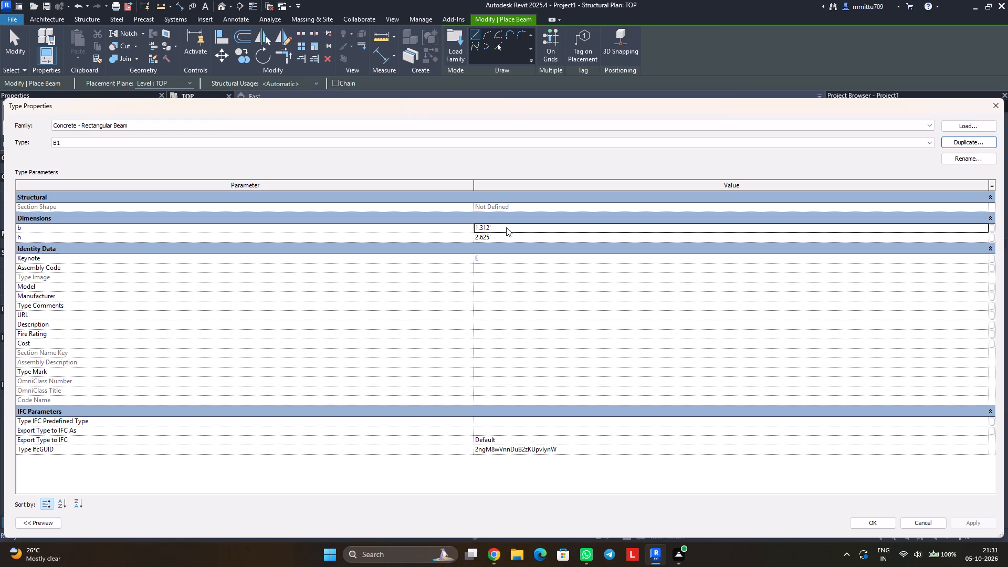
left_click(506, 227)
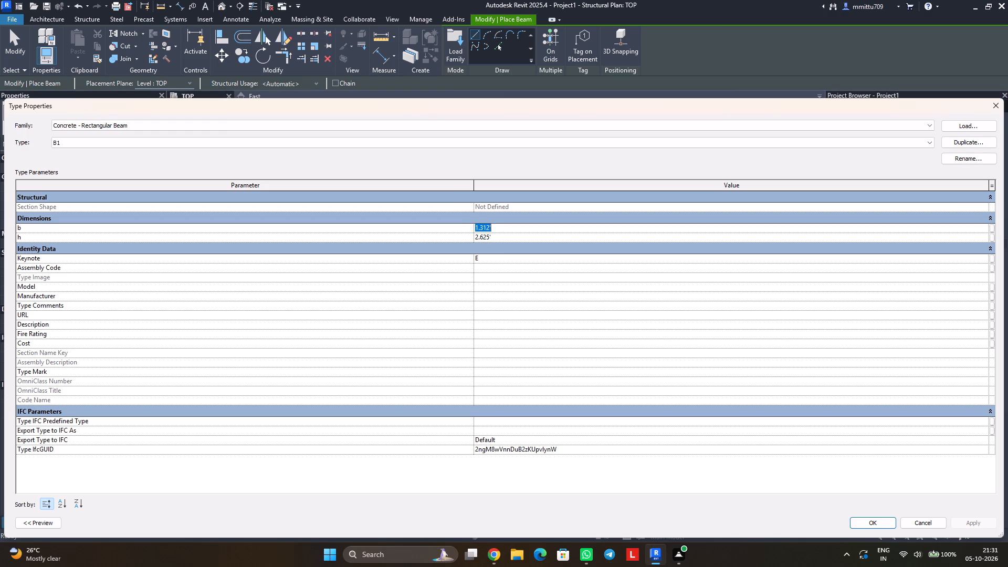
type("9\"")
key("Return")
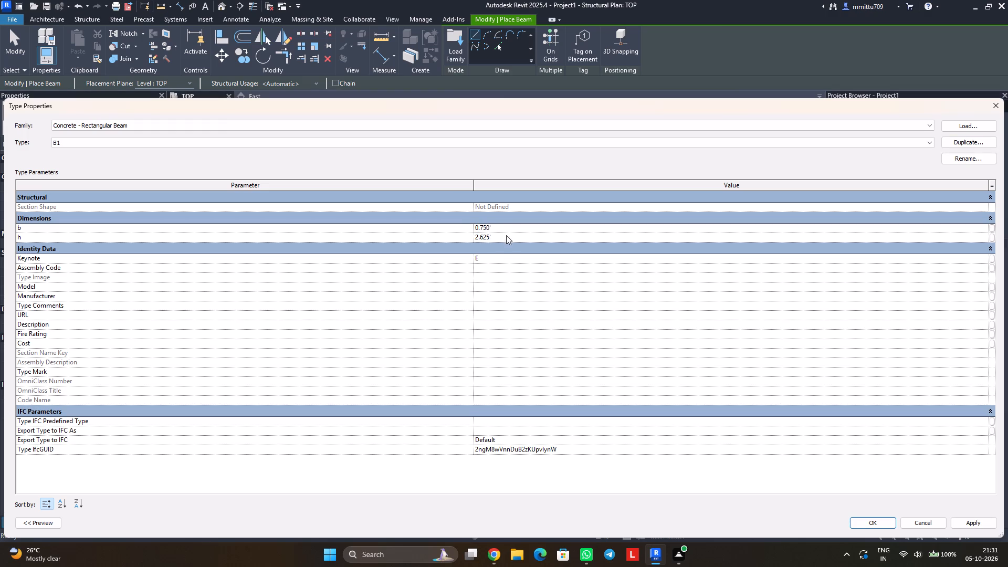
left_click(506, 240)
type("7.5\"")
key("Return")
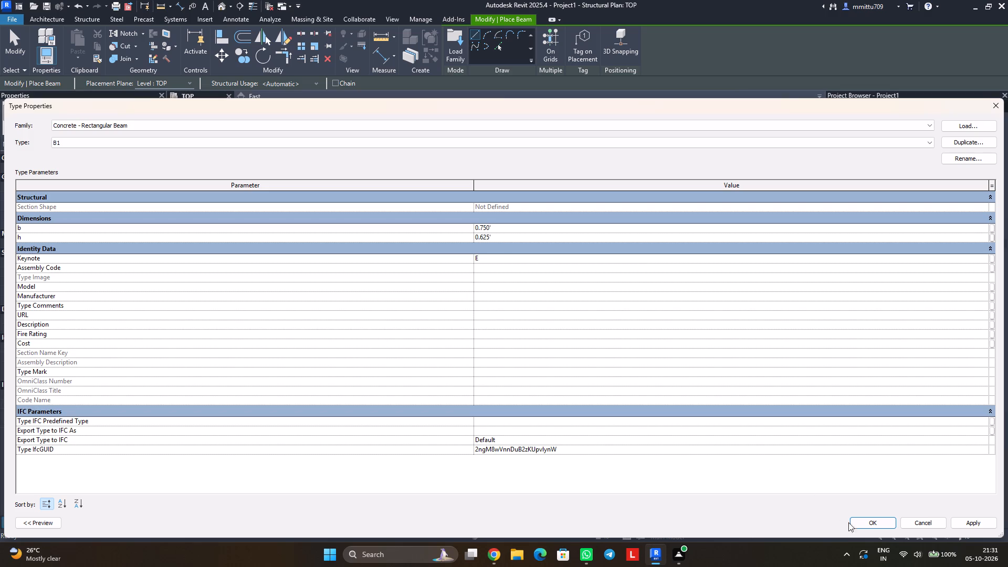
left_click(873, 525)
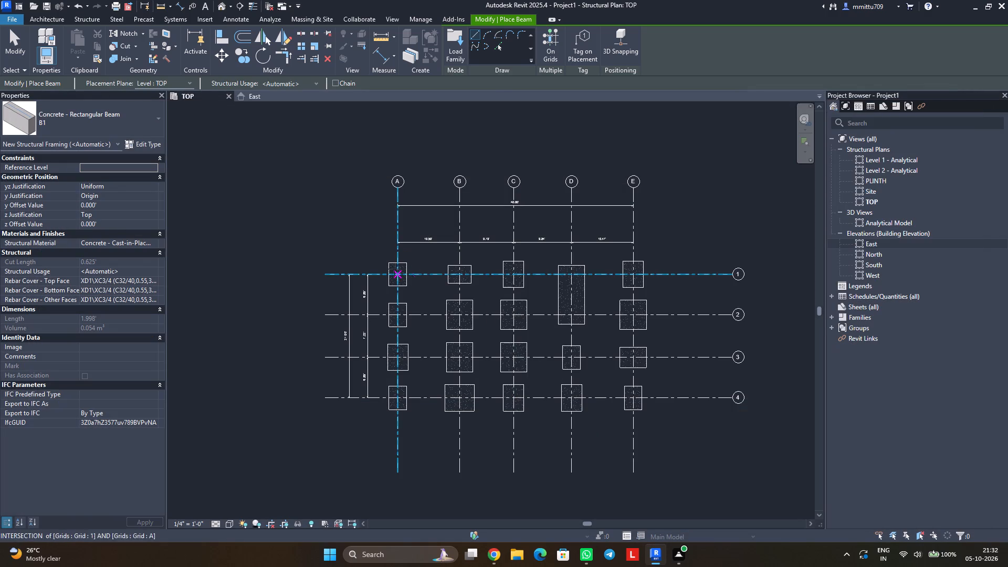
Duplicate the B1 beam type as B2 and set its b to 9".
left_click(144, 141)
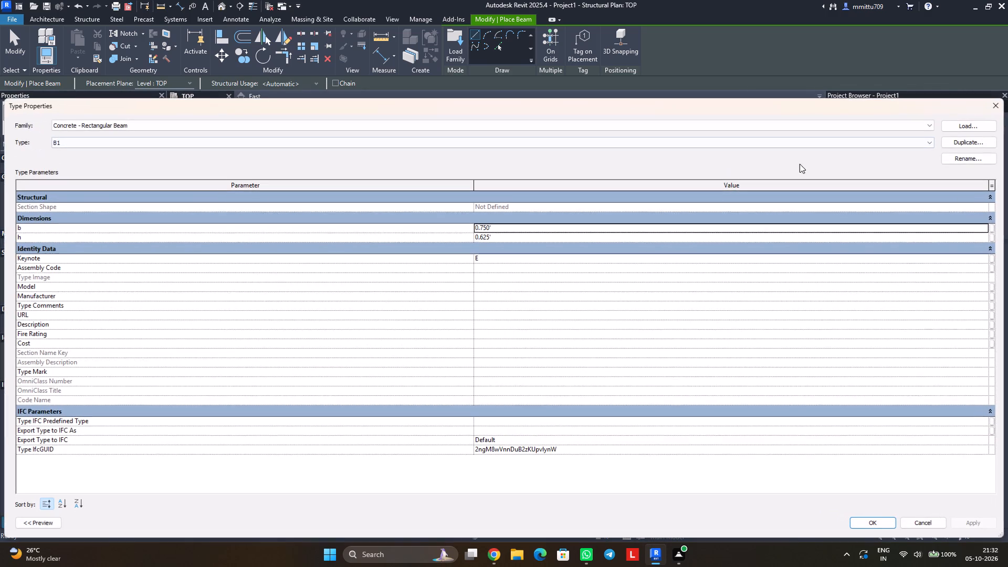
left_click(985, 142)
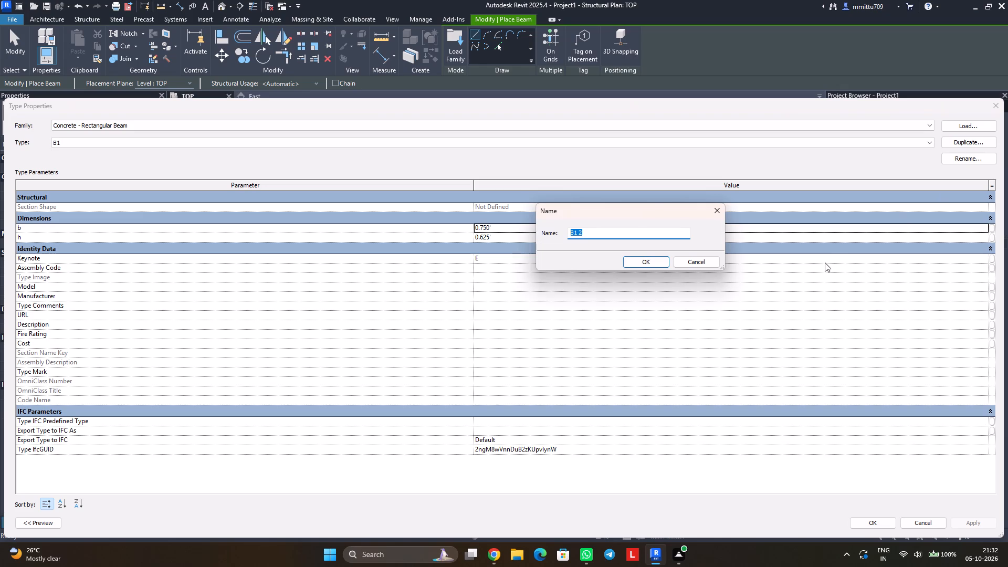
type("B2")
left_click(655, 258)
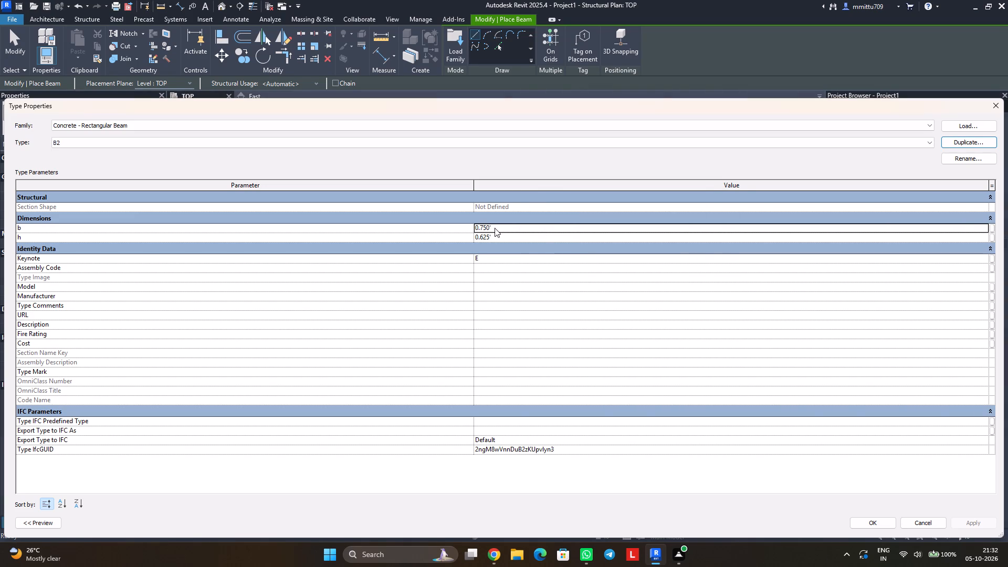
left_click(495, 228)
double_click(495, 228)
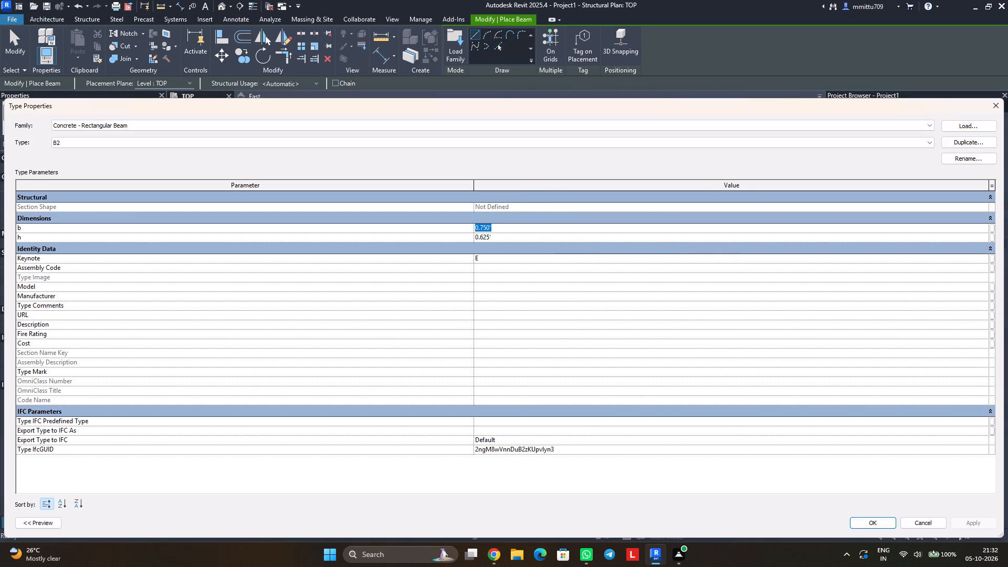
type("9\"'")
key("Return")
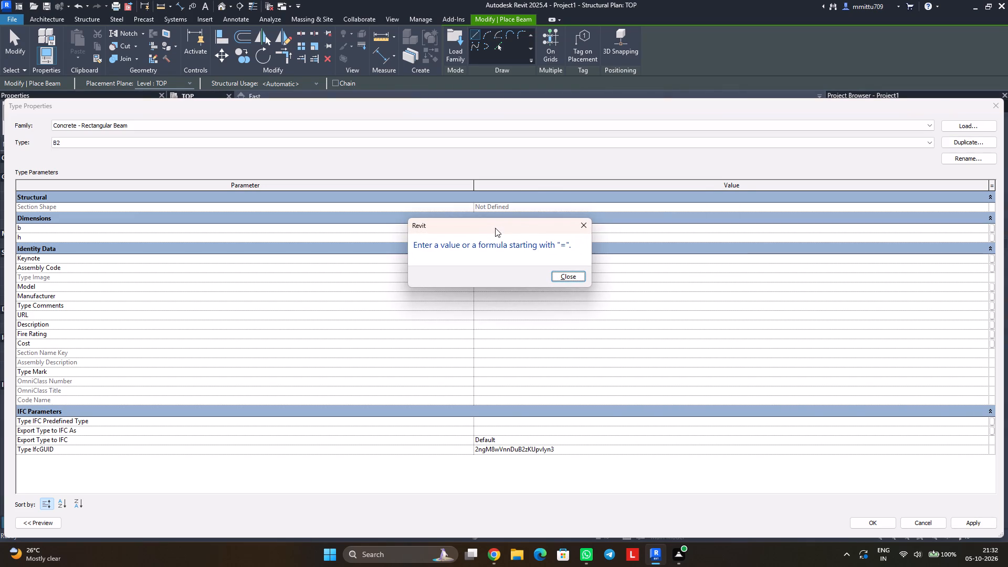
left_click(580, 224)
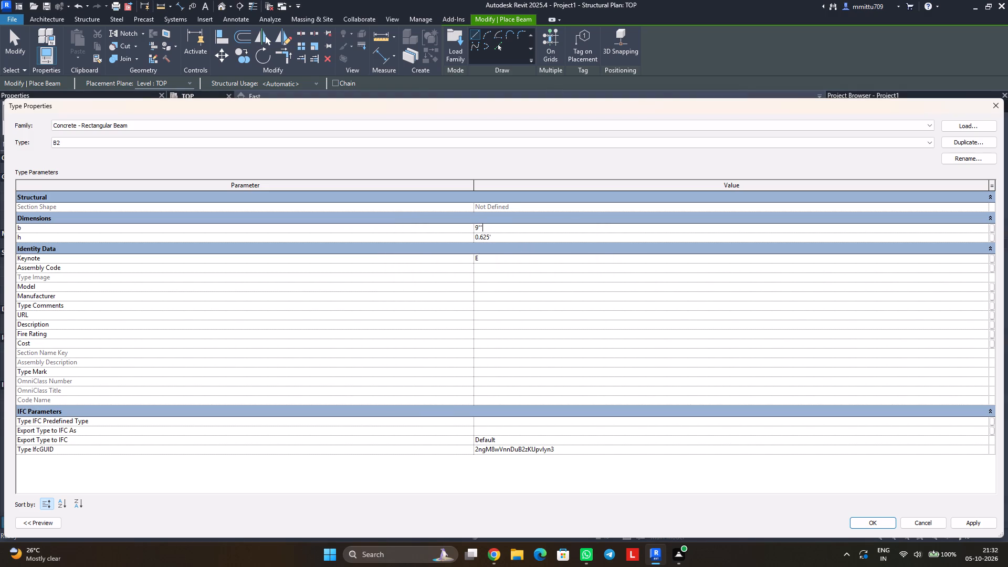
key("BackSpace")
key("Return")
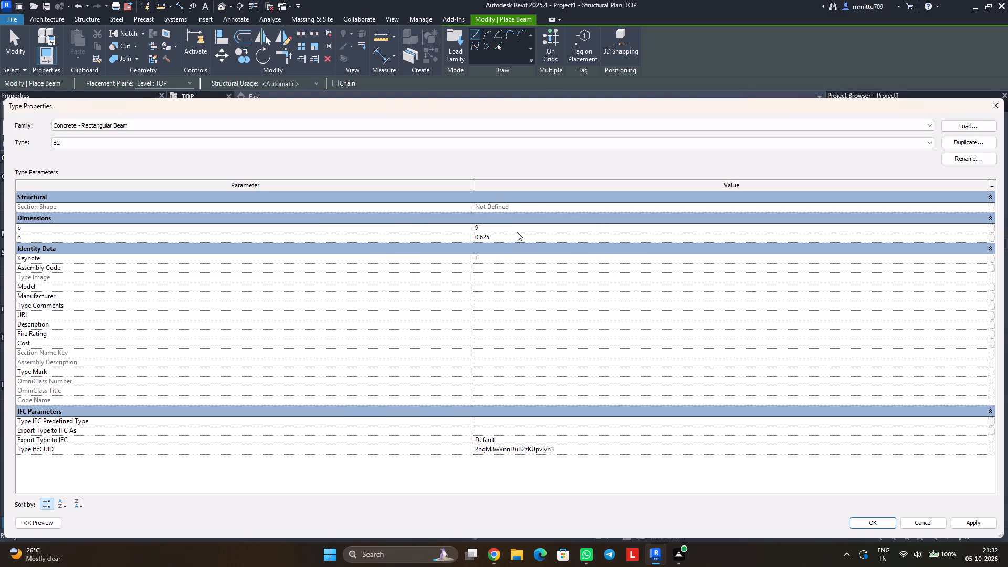
Set the B2 beam type's h to 12", then leave beam placement.
left_click(513, 238)
type("1\"")
key("Return")
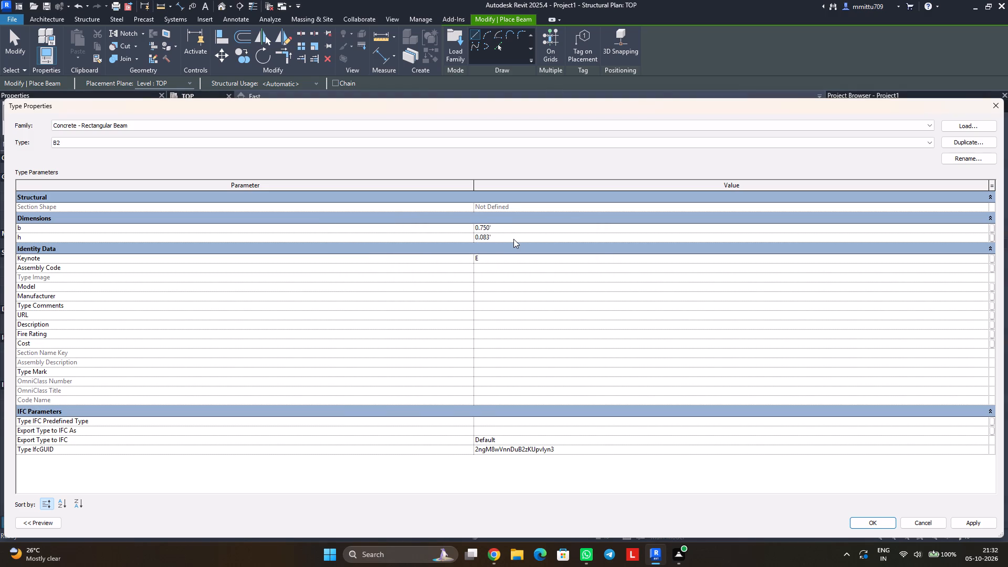
left_click(513, 239)
type("12\"")
key("Return")
left_click(880, 526)
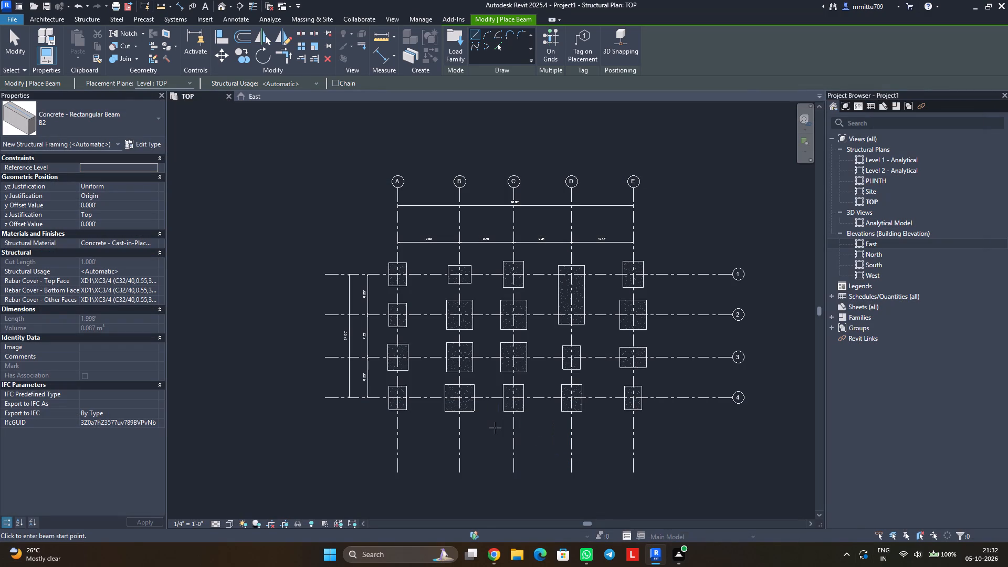
key("Escape")
key("Escape")
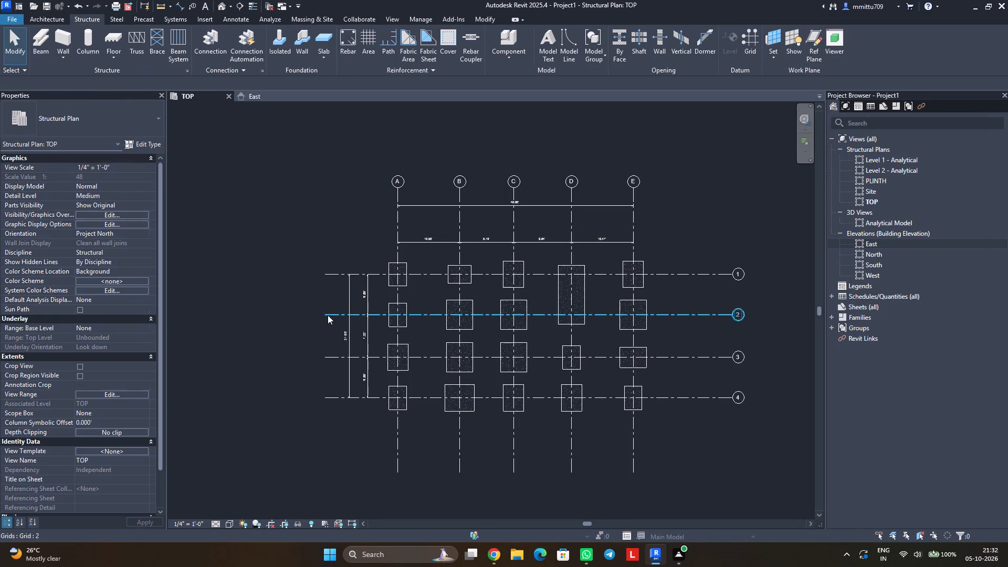
key("Escape")
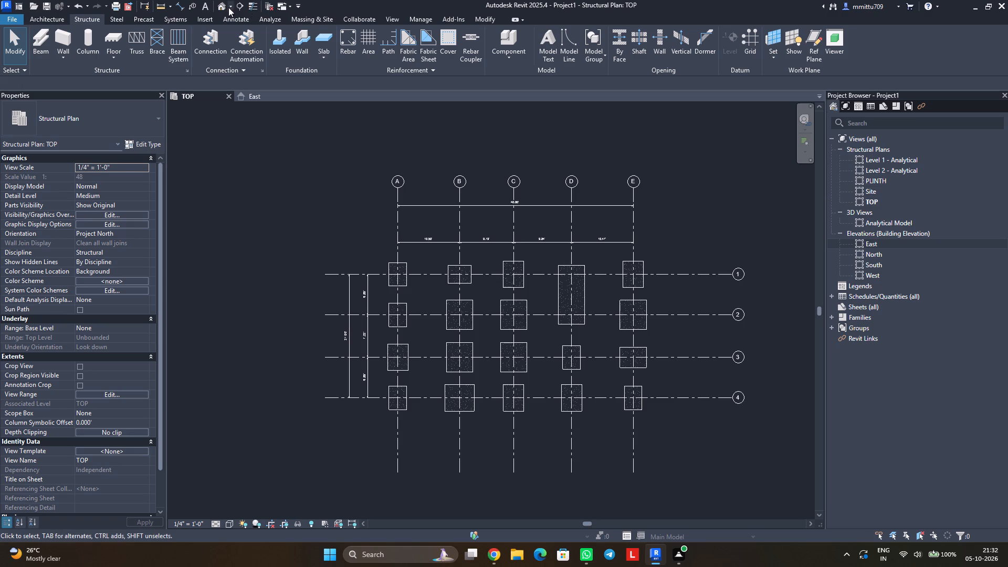
Open the default 3D view of the footings and set its visual style to Shaded.
left_click(224, 6)
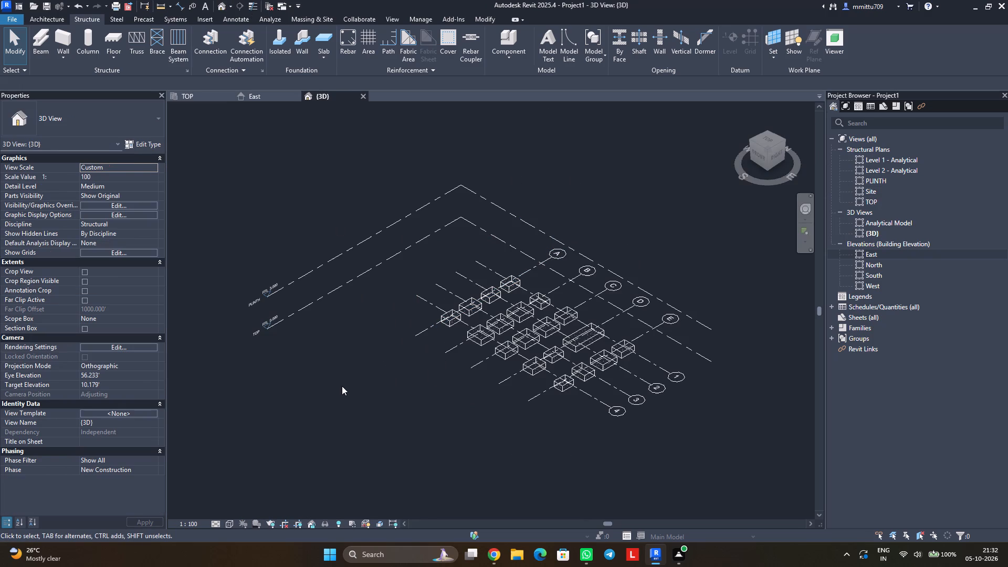
key("s")
key("d")
middle_click_drag(482, 431, 502, 372, "shift")
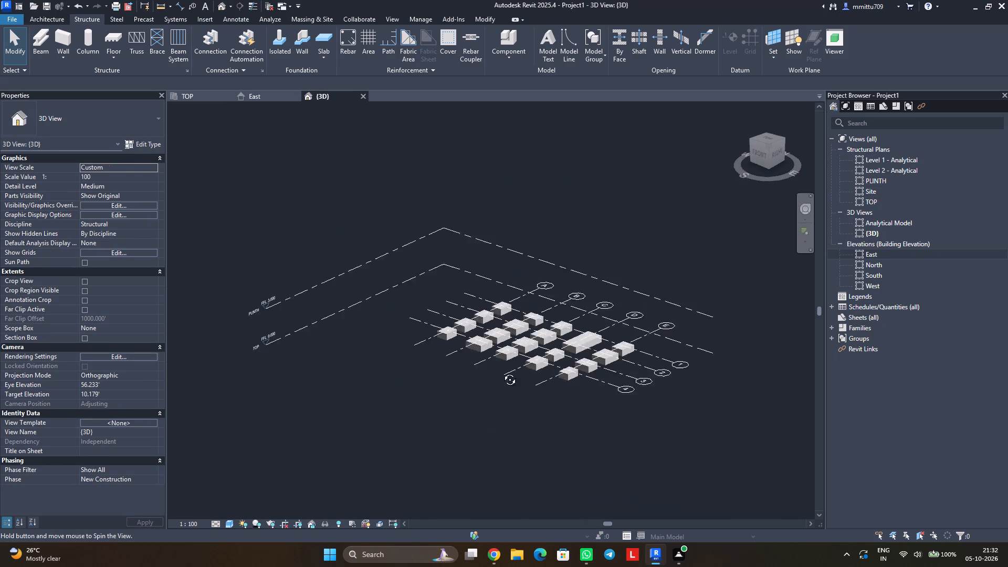
middle_click_drag(502, 372, 572, 385, "shift")
In the East elevation, shorten the PLINTH and TOP level lines by pulling their ends beyond grid 4 closer to the footings.
triple_click(877, 255)
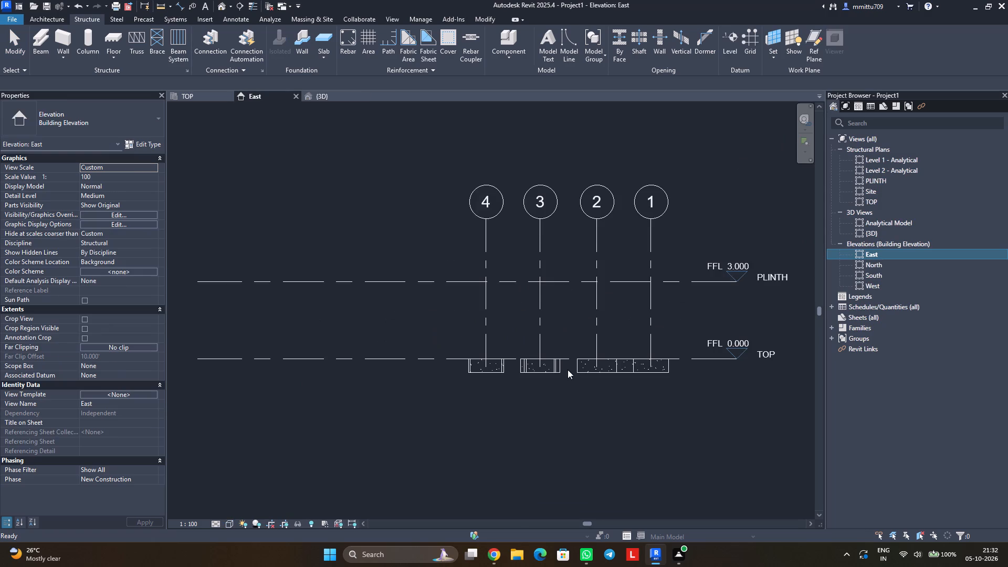
scroll(543, 364, "up", 1)
middle_click_drag(550, 367, 526, 376)
scroll(535, 377, "down", 4)
scroll(533, 377, "up", 1)
scroll(533, 377, "down", 4)
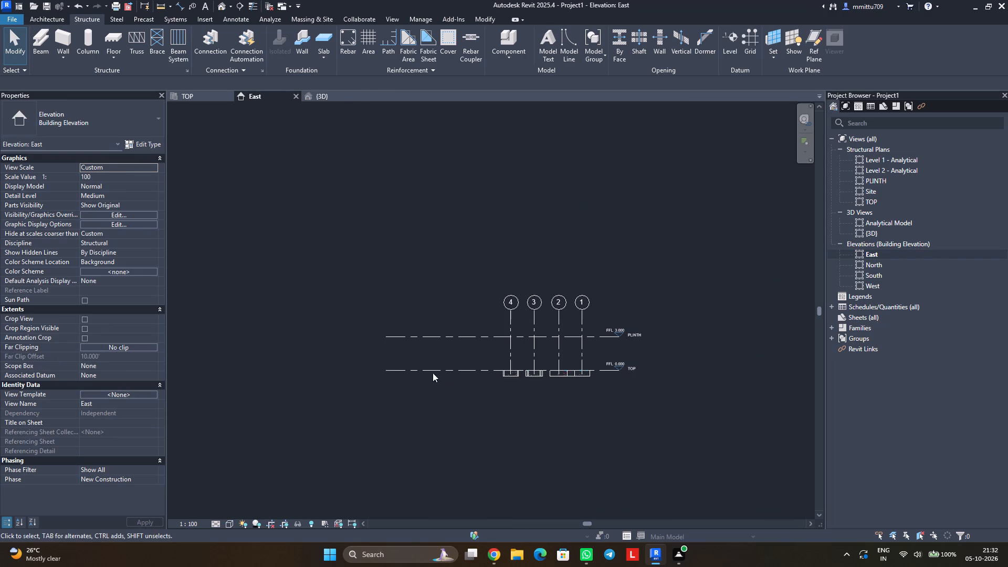
left_click(433, 370)
left_click_drag(383, 353, 429, 358)
left_click(398, 393)
left_click(396, 371)
left_click_drag(386, 367, 425, 373)
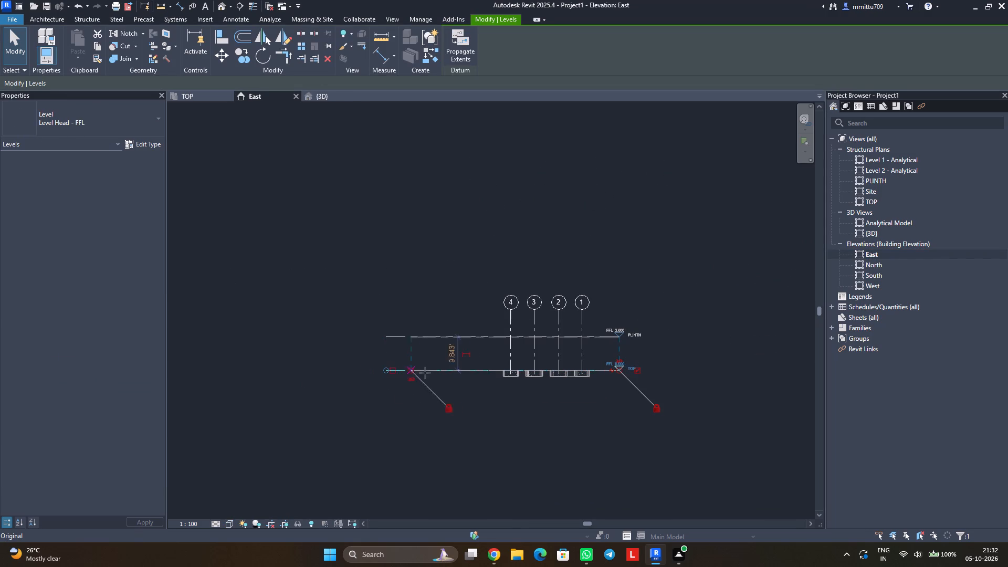
left_click_drag(425, 373, 474, 379)
left_click(472, 418)
Extend grid lines 1 to 4 upward in the East elevation so their bubbles sit well above the PLINTH level.
scroll(568, 367, "down", 1)
scroll(568, 367, "up", 1)
scroll(567, 367, "down", 1)
scroll(566, 367, "up", 2)
scroll(566, 367, "down", 1)
scroll(566, 367, "up", 1)
scroll(566, 367, "down", 1)
scroll(566, 367, "up", 3)
middle_click_drag(544, 351, 503, 377)
scroll(503, 355, "down", 1)
scroll(503, 355, "up", 1)
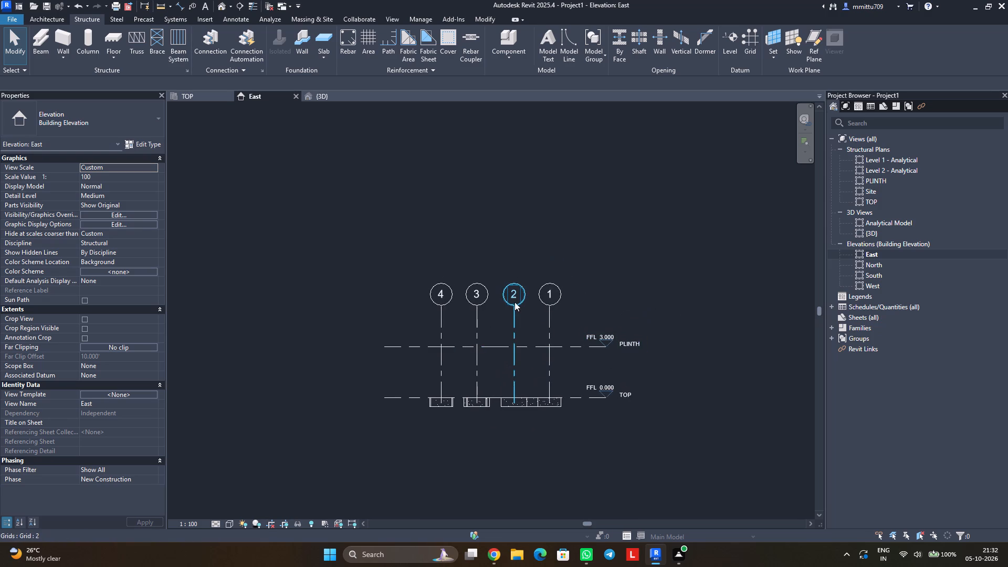
left_click(514, 302)
left_click_drag(513, 304, 517, 163)
left_click(659, 237)
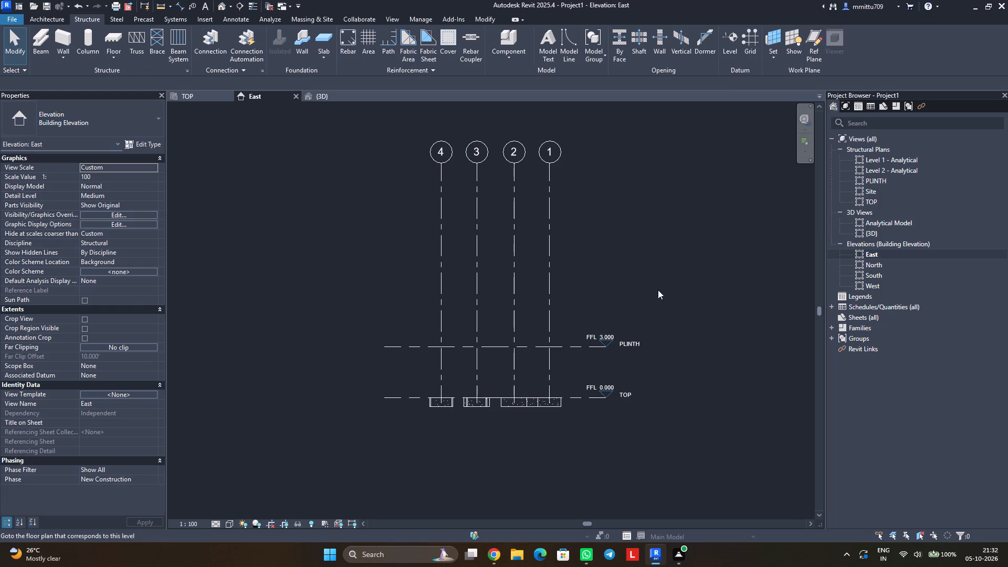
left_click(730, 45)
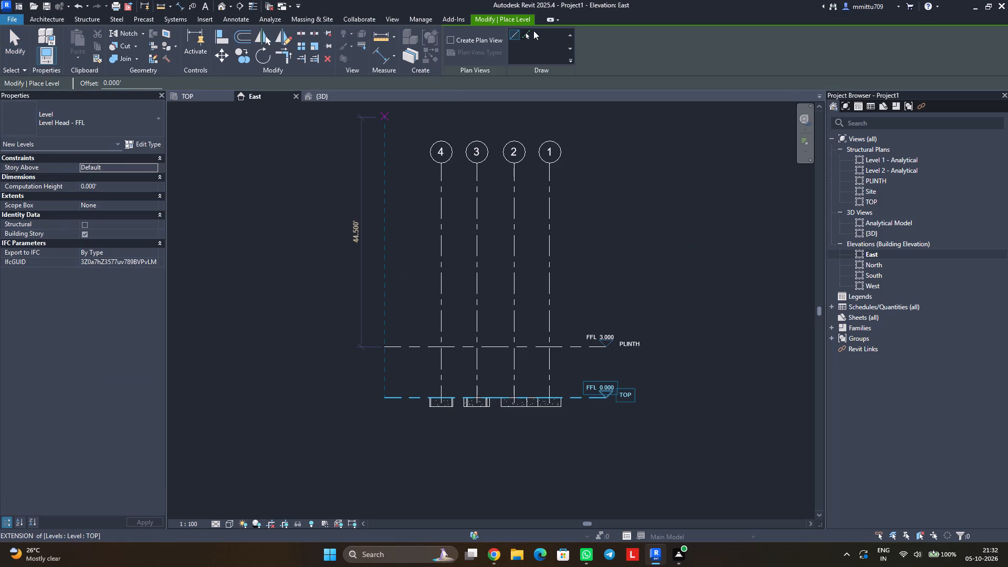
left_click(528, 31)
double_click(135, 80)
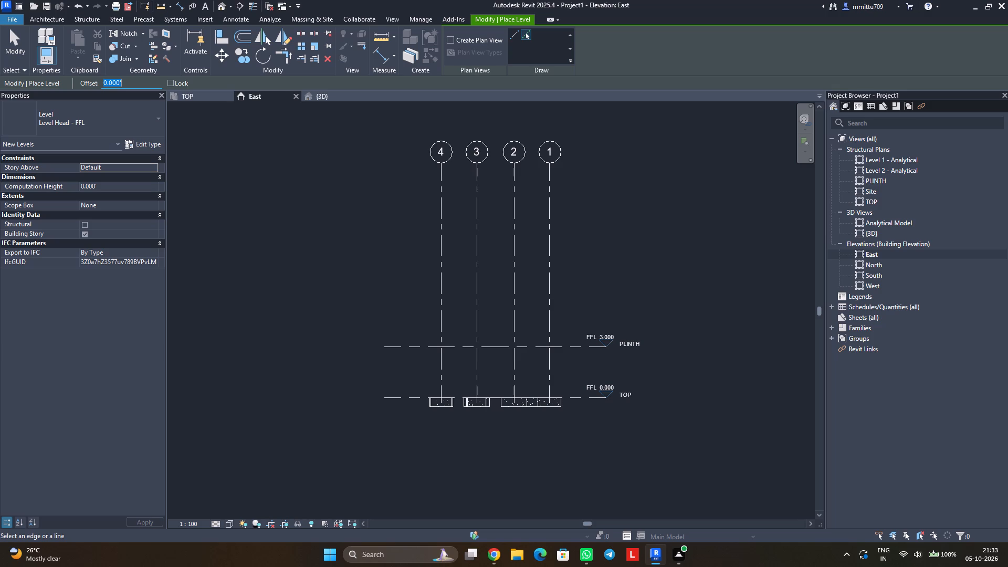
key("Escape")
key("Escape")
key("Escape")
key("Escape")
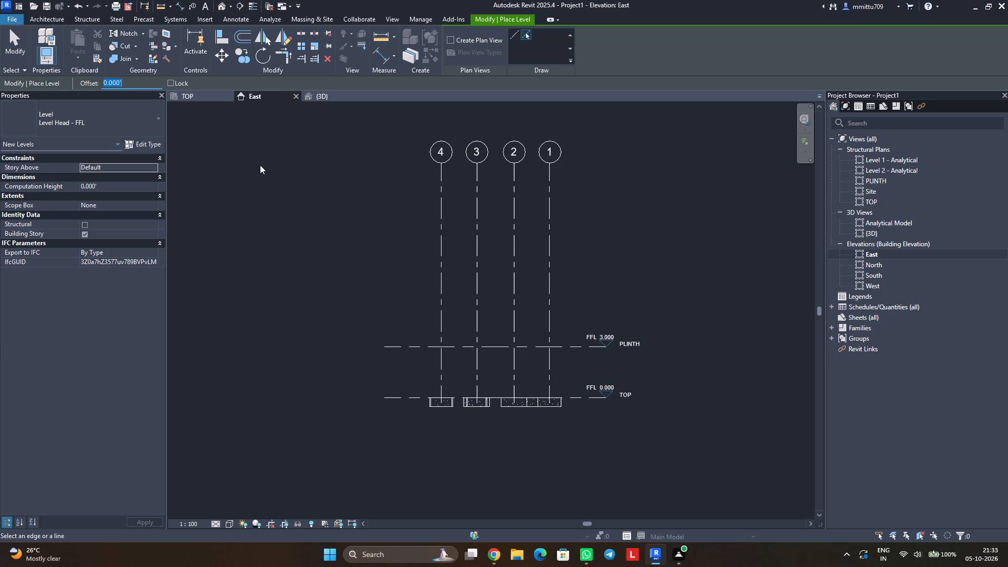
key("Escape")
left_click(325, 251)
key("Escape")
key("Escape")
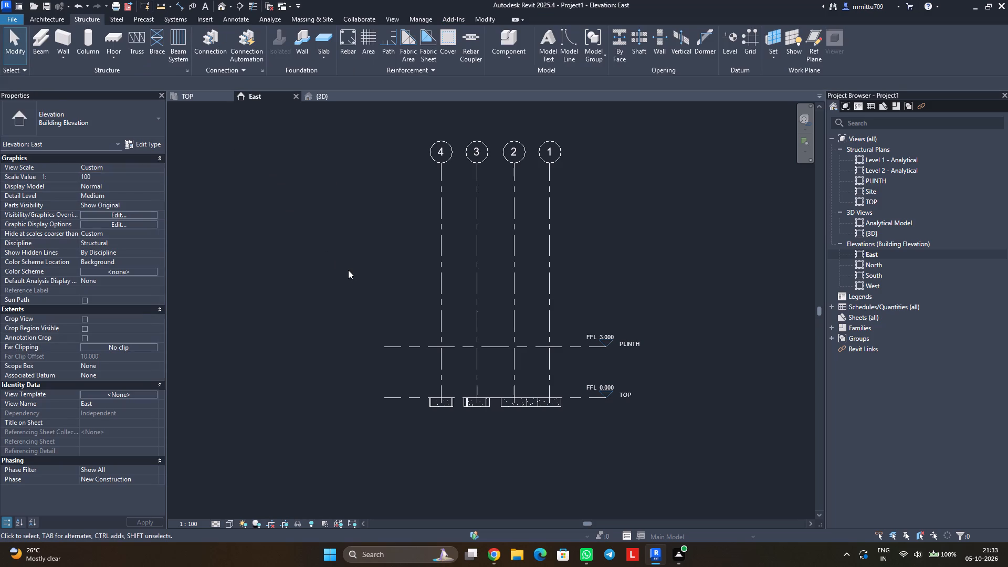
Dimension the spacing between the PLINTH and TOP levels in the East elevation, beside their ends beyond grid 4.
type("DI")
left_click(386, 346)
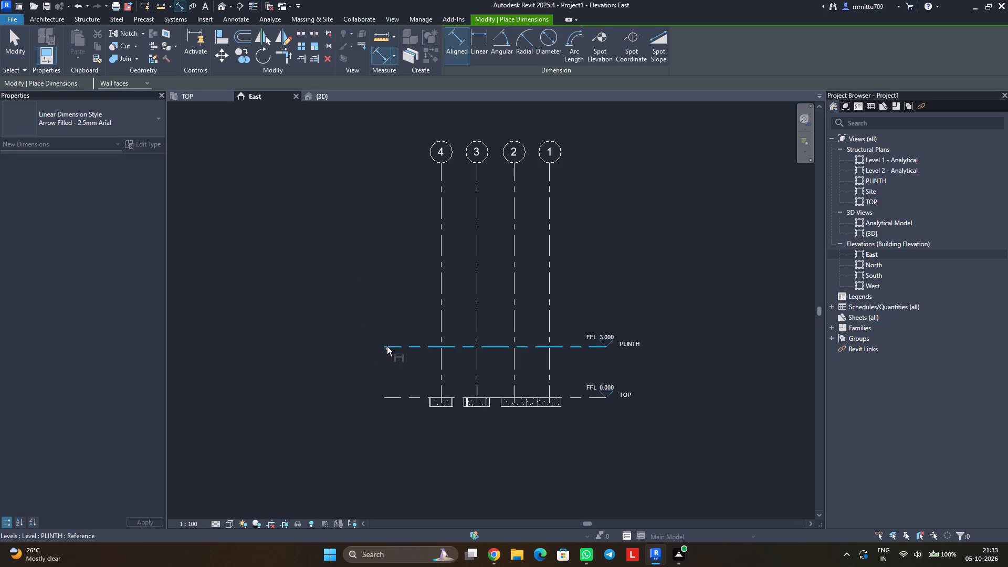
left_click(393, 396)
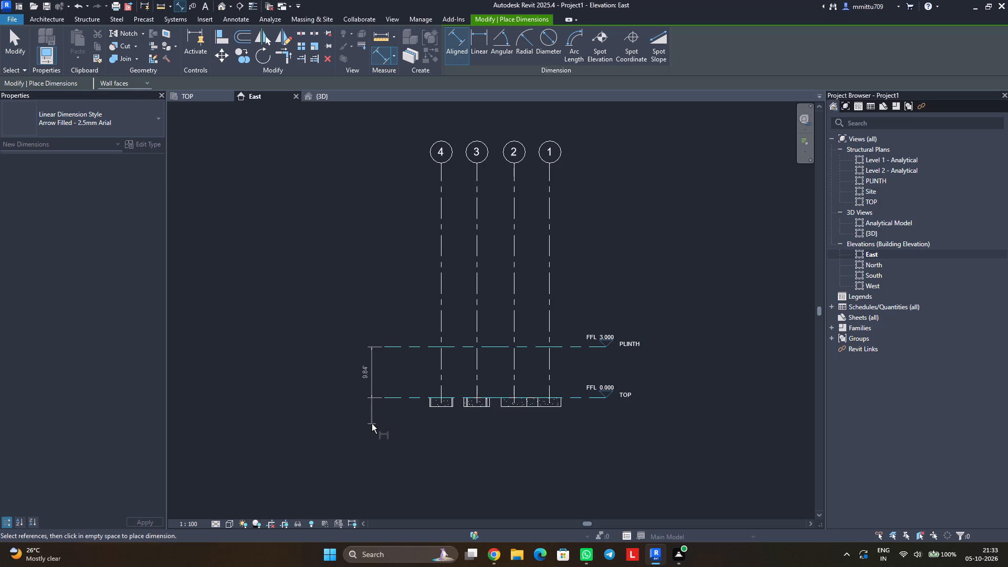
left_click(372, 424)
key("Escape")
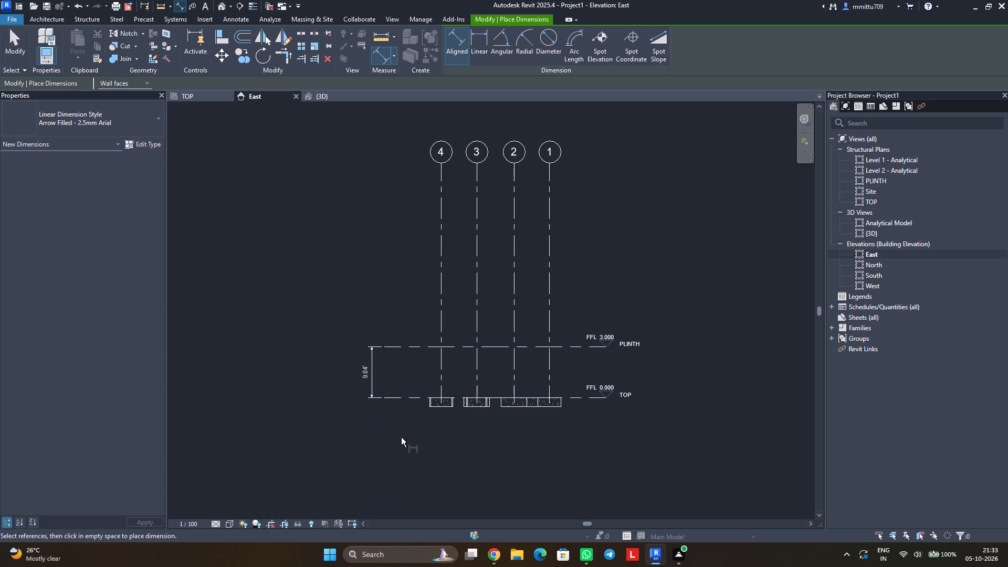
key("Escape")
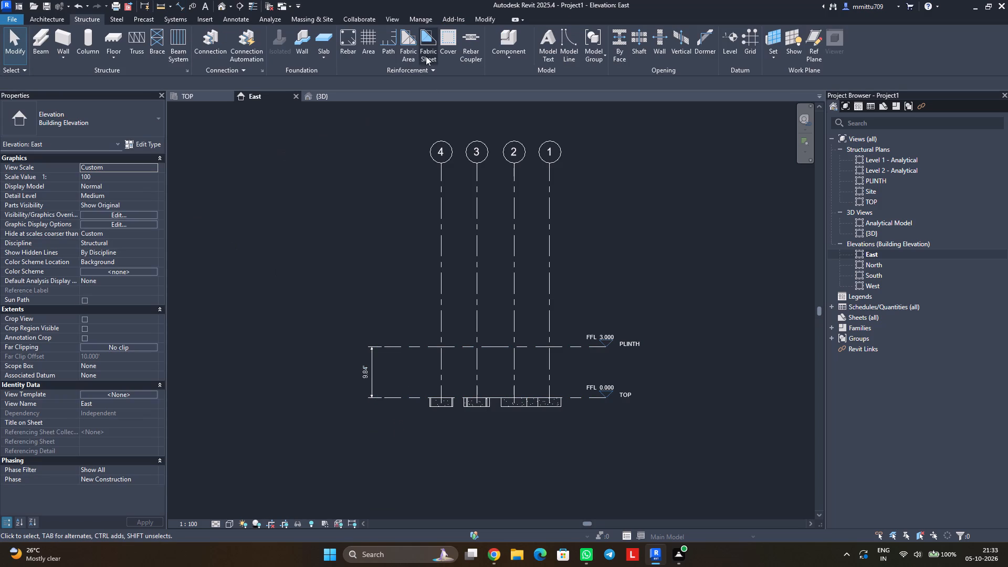
Add two levels stacked above PLINTH by picking existing level lines with a 9.84' offset.
left_click(726, 42)
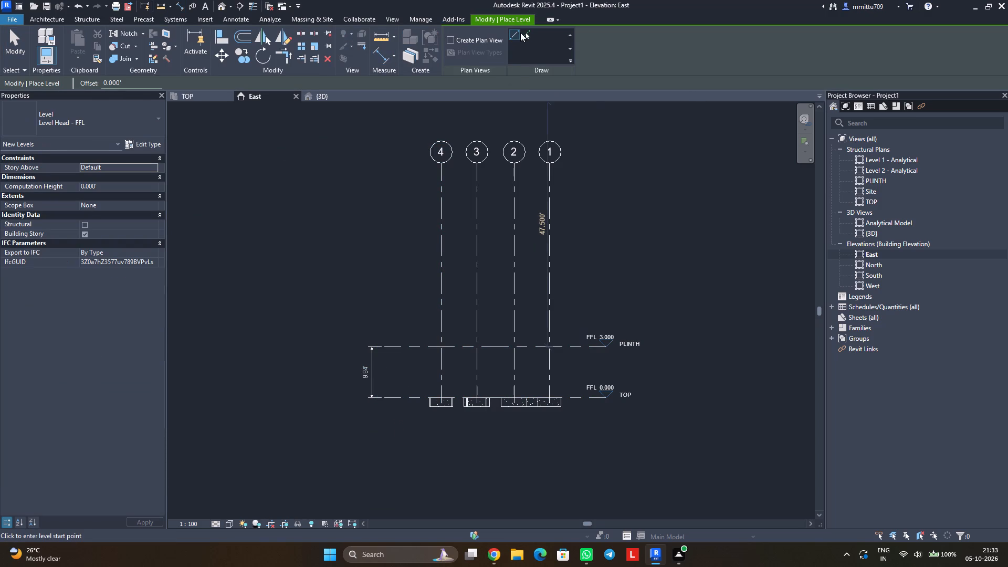
left_click(522, 31)
double_click(159, 83)
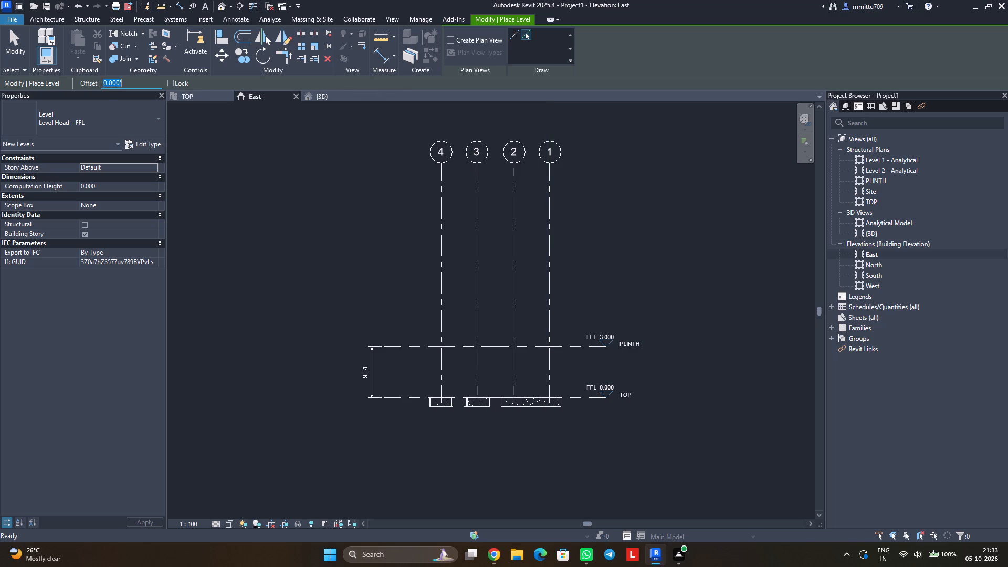
type("9.5")
key("BackSpace")
type("84'")
key("Return")
left_click(425, 346)
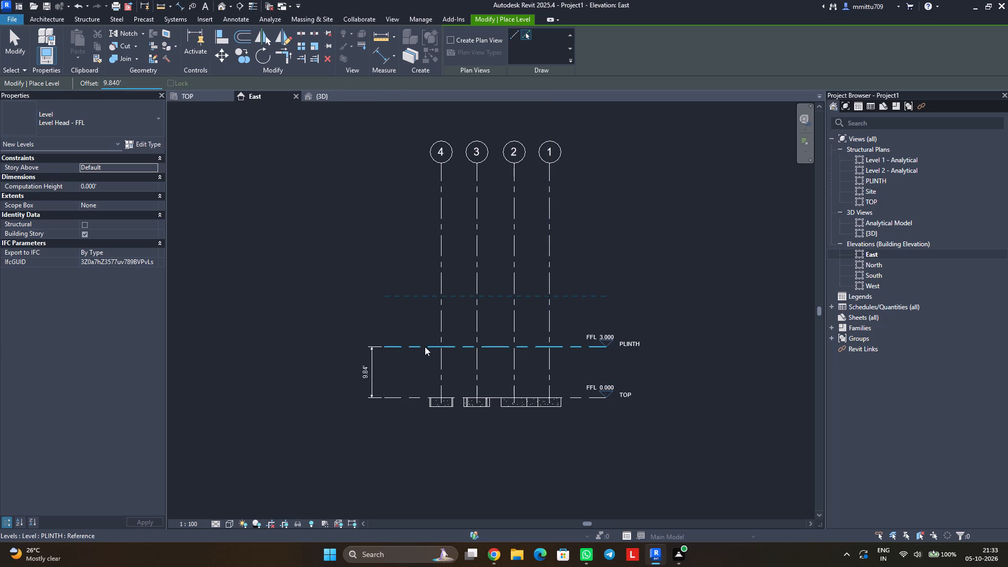
left_click(573, 295)
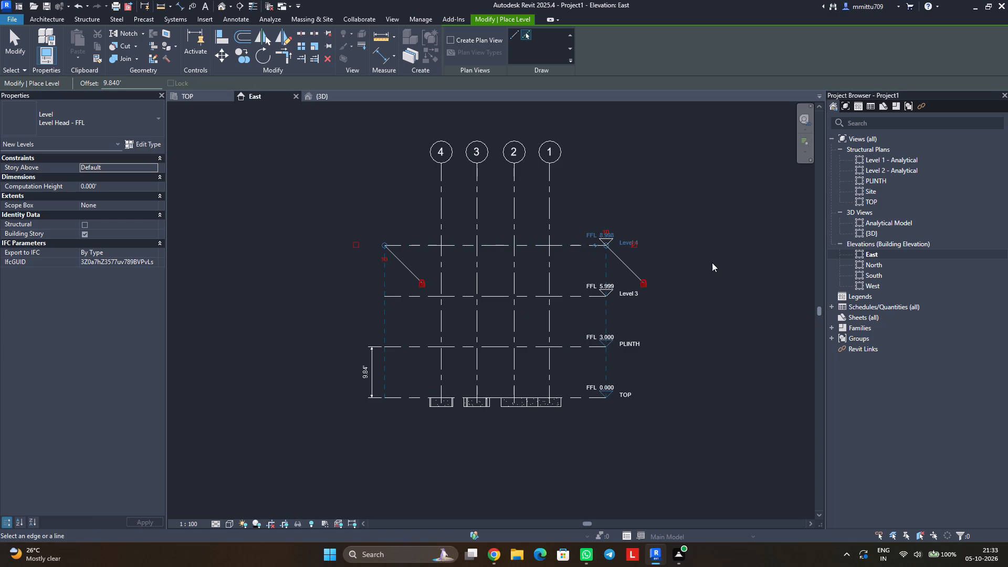
key("Escape")
key("Escape")
key("Escape")
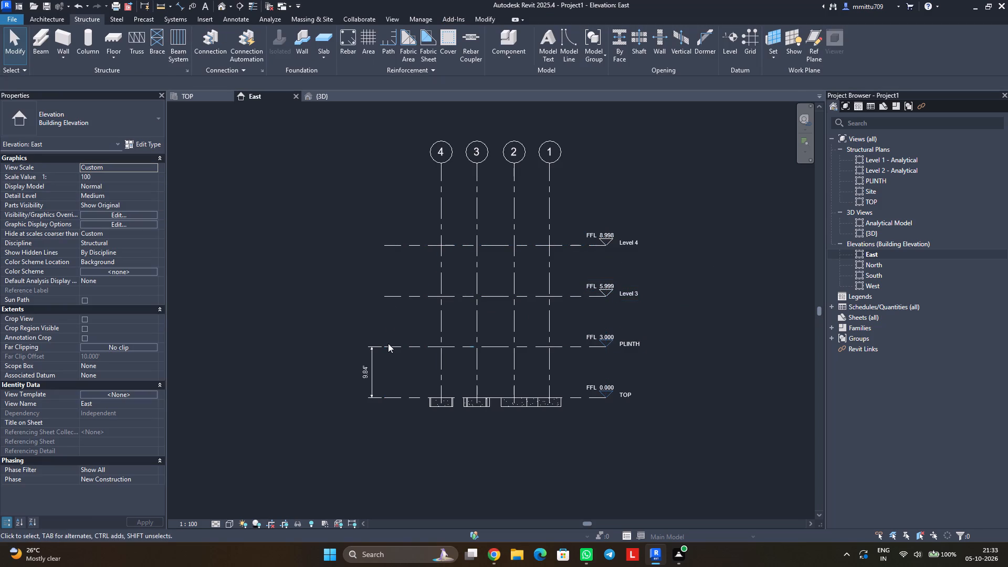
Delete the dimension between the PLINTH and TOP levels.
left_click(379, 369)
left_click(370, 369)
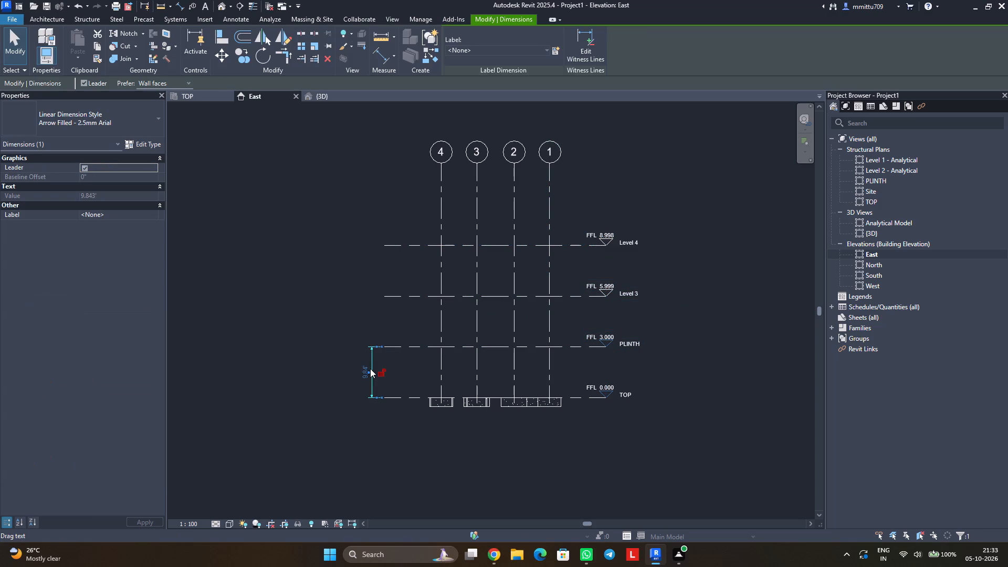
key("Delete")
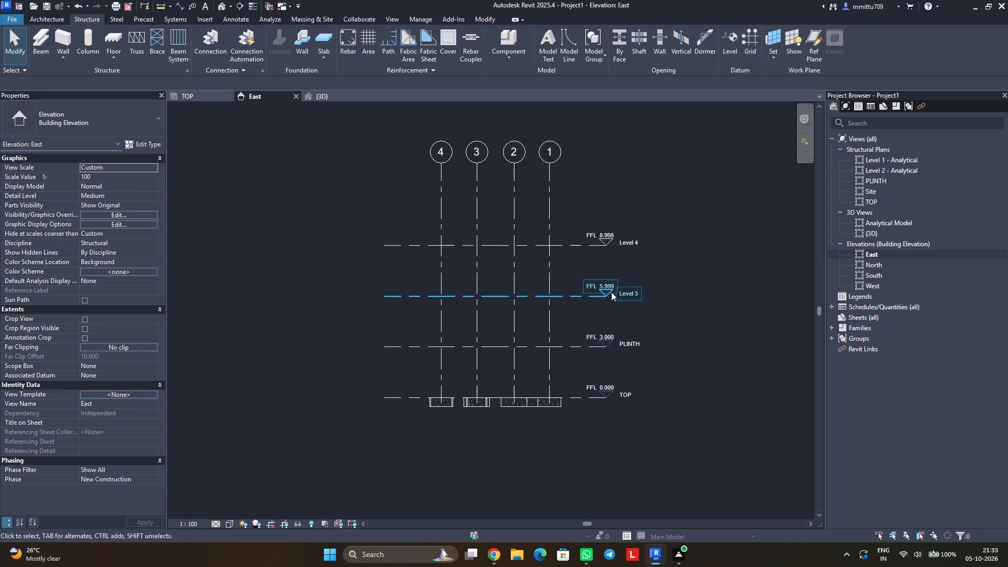
Rename Level 3, the level just above PLINTH, as FIRST FLOOR.
double_click(629, 291)
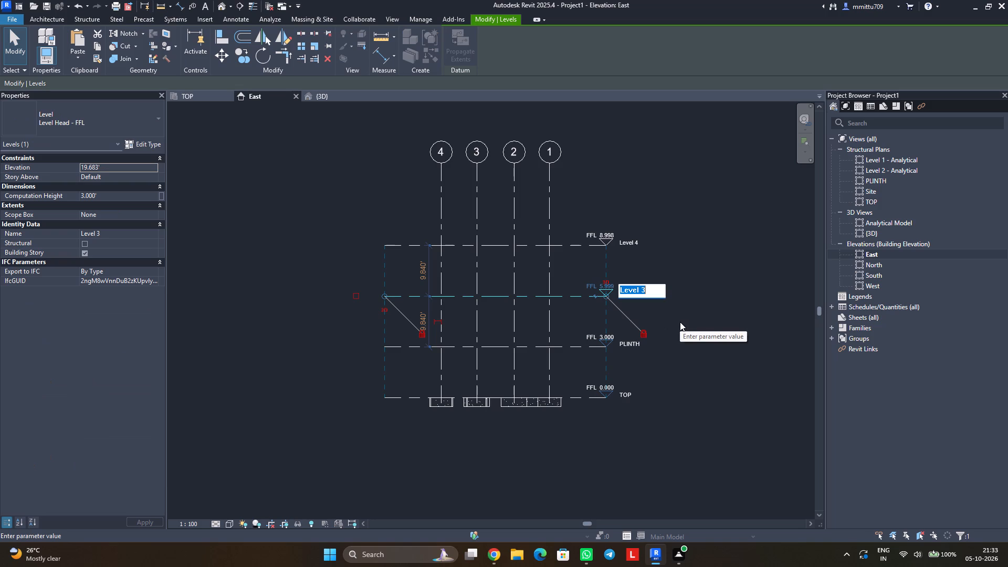
type("FIRST FLOR")
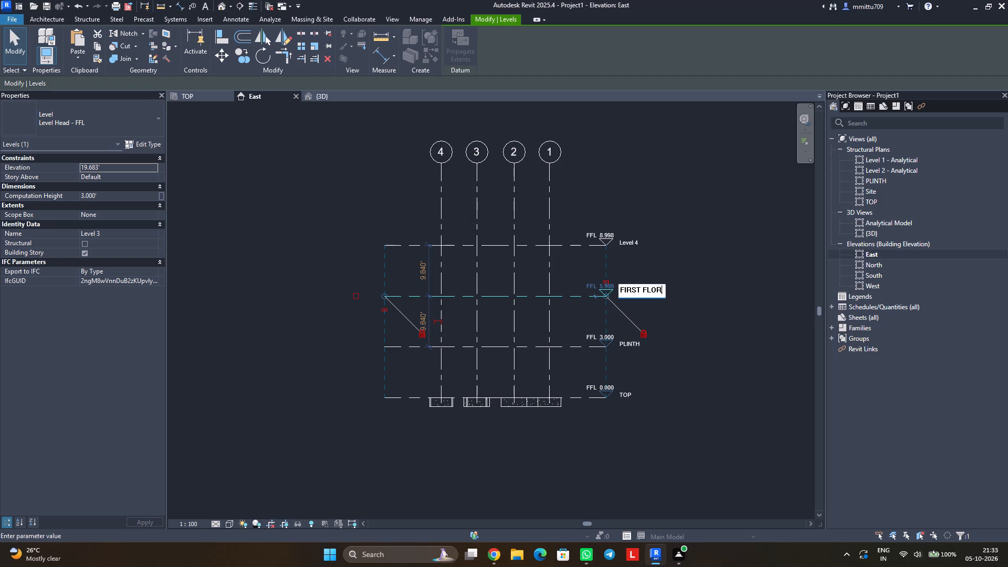
key("BackSpace")
type("OR'")
key("BackSpace")
key("Return")
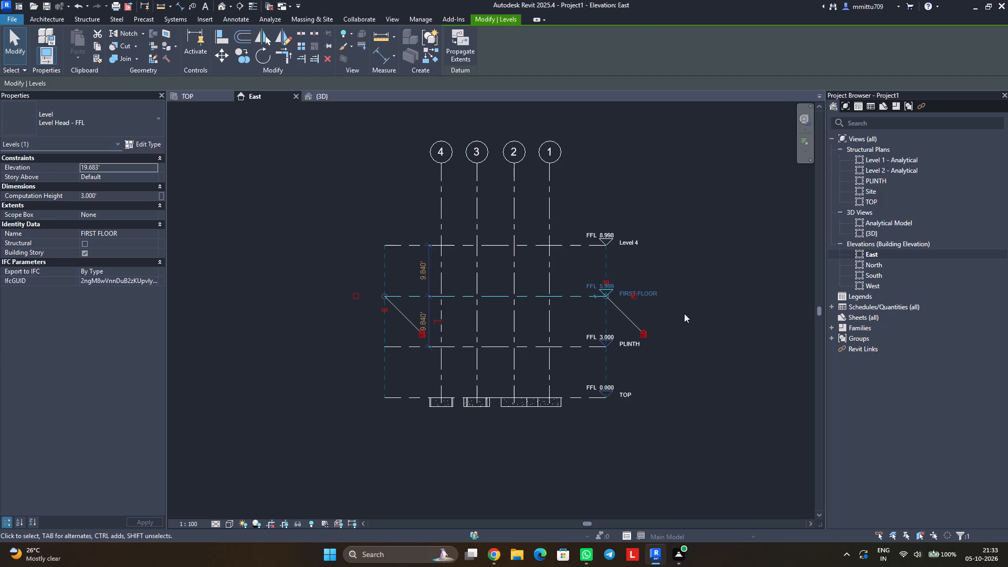
left_click(679, 201)
Rename Level 4, the uppermost level, as SECOND FLOOR.
double_click(627, 245)
type("SEC")
type("OND FLOOR")
key("Return")
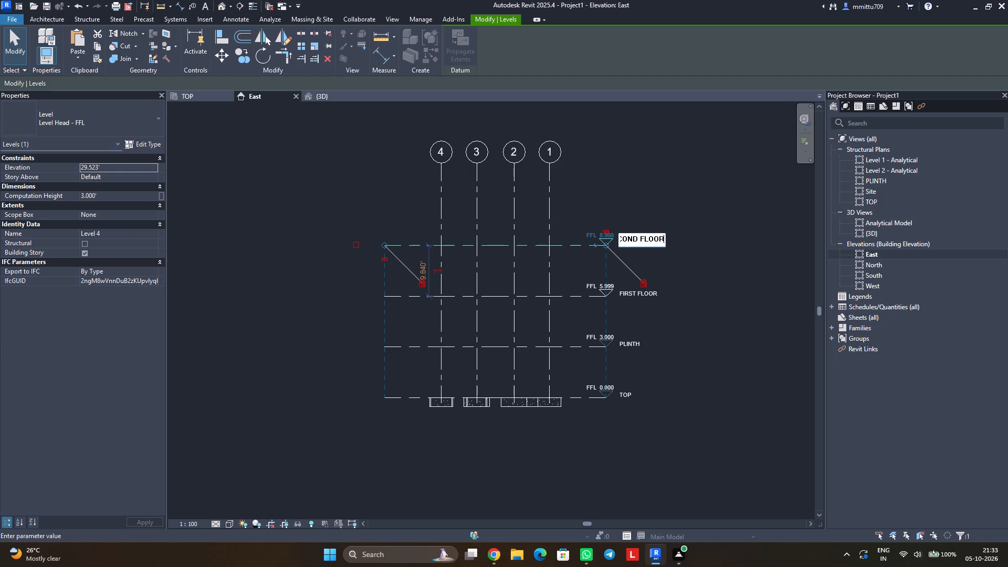
left_click(708, 339)
left_click(702, 364)
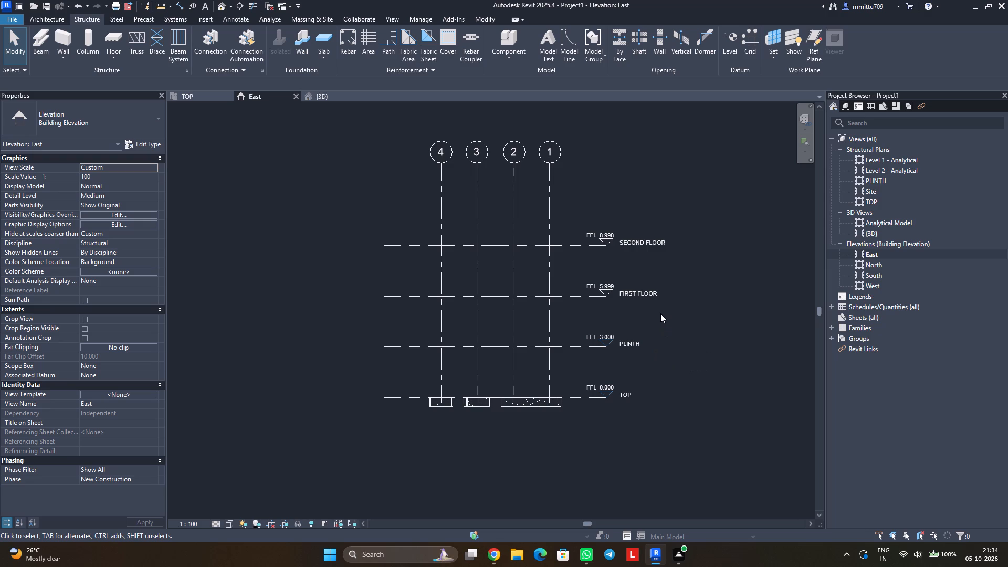
In the TOP structural plan, start structural column placement with the Concrete Rectangular C1 type.
left_click(205, 96)
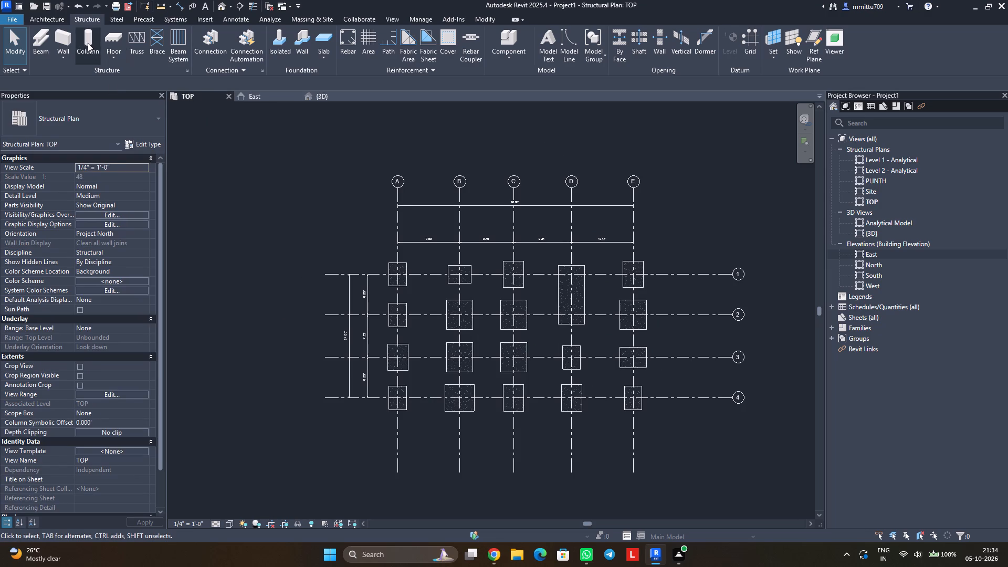
left_click(86, 42)
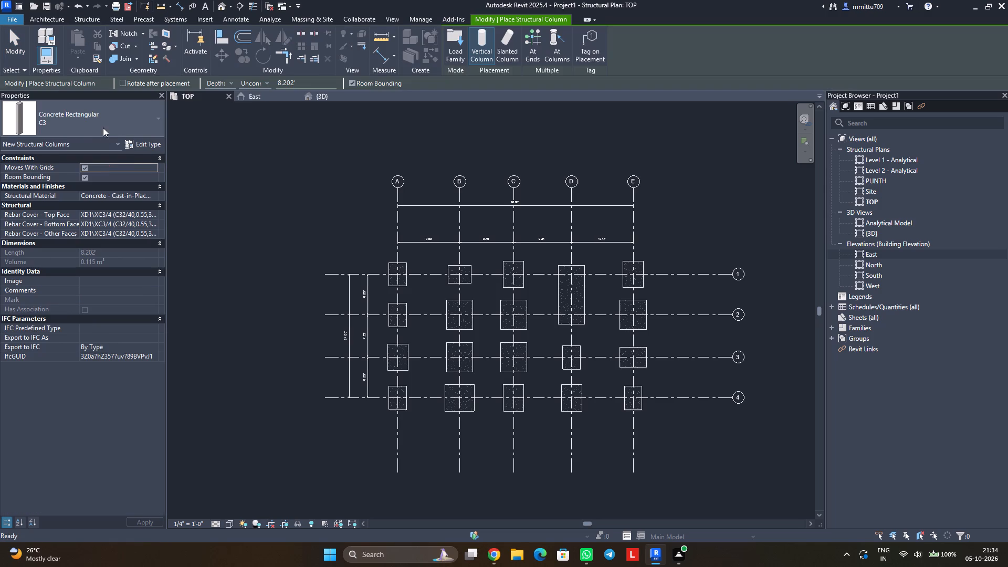
left_click(97, 124)
left_click(47, 193)
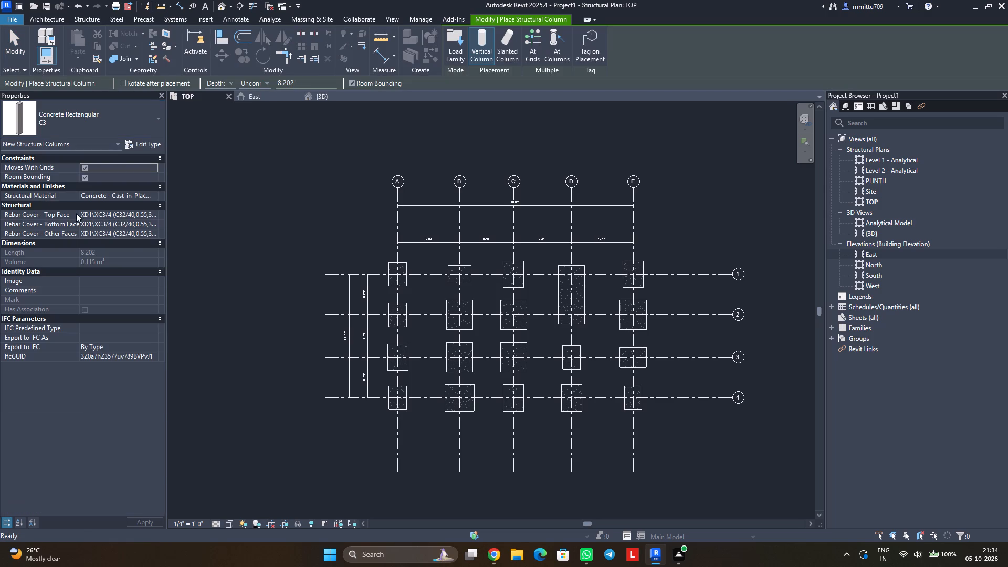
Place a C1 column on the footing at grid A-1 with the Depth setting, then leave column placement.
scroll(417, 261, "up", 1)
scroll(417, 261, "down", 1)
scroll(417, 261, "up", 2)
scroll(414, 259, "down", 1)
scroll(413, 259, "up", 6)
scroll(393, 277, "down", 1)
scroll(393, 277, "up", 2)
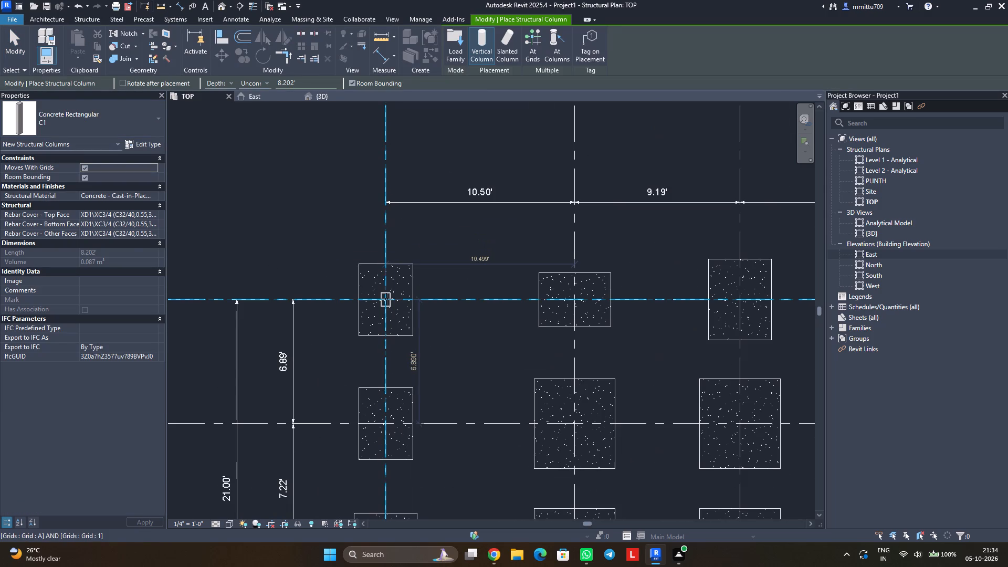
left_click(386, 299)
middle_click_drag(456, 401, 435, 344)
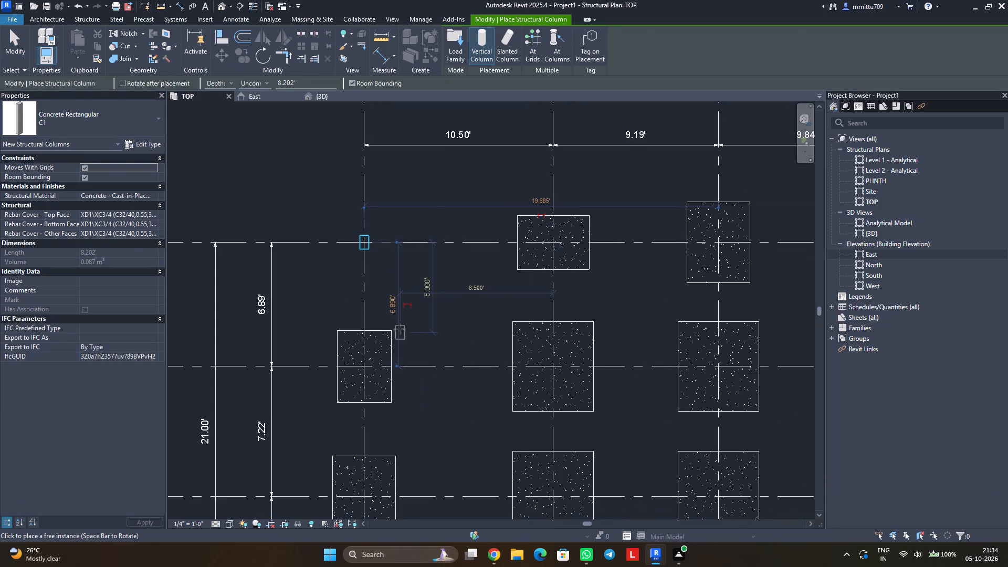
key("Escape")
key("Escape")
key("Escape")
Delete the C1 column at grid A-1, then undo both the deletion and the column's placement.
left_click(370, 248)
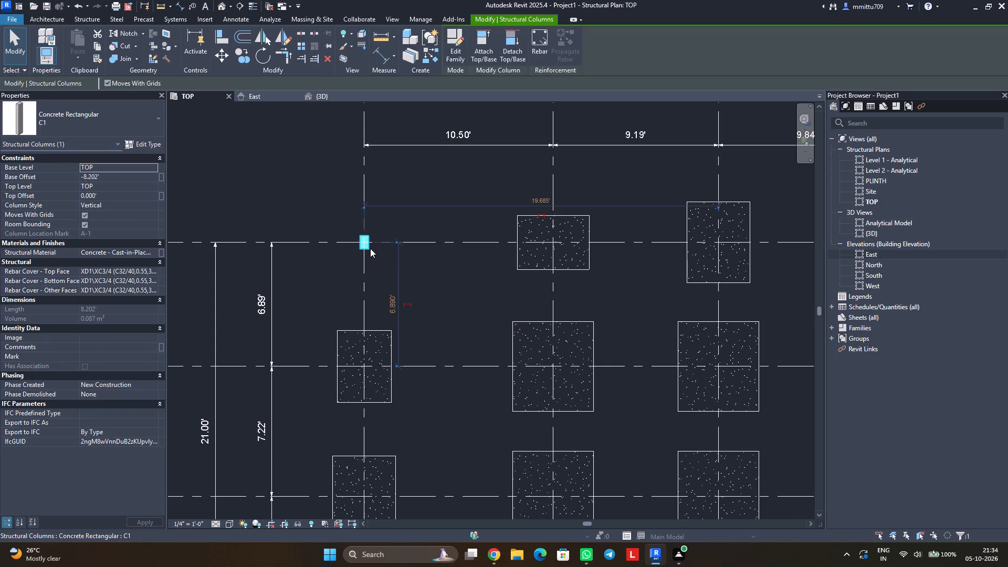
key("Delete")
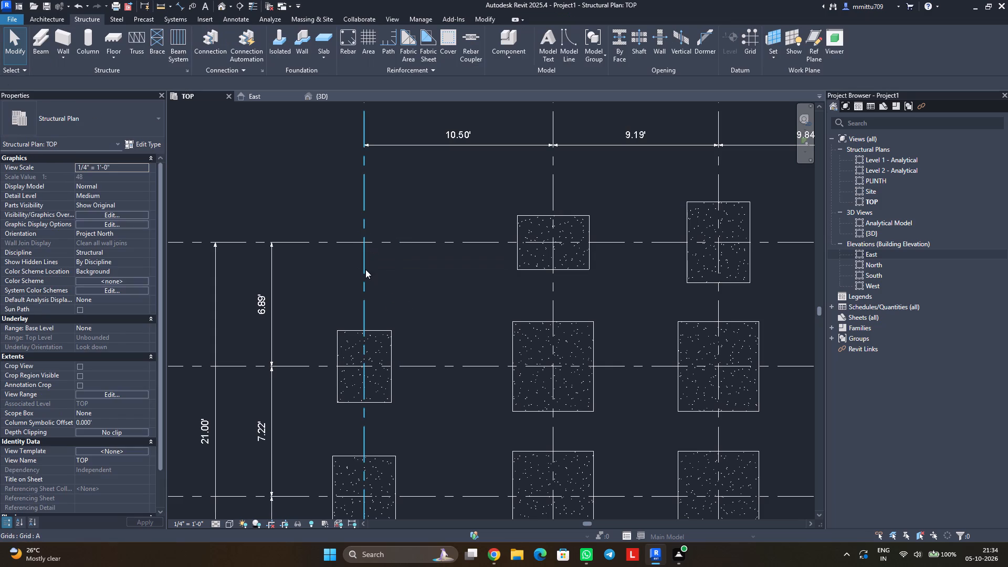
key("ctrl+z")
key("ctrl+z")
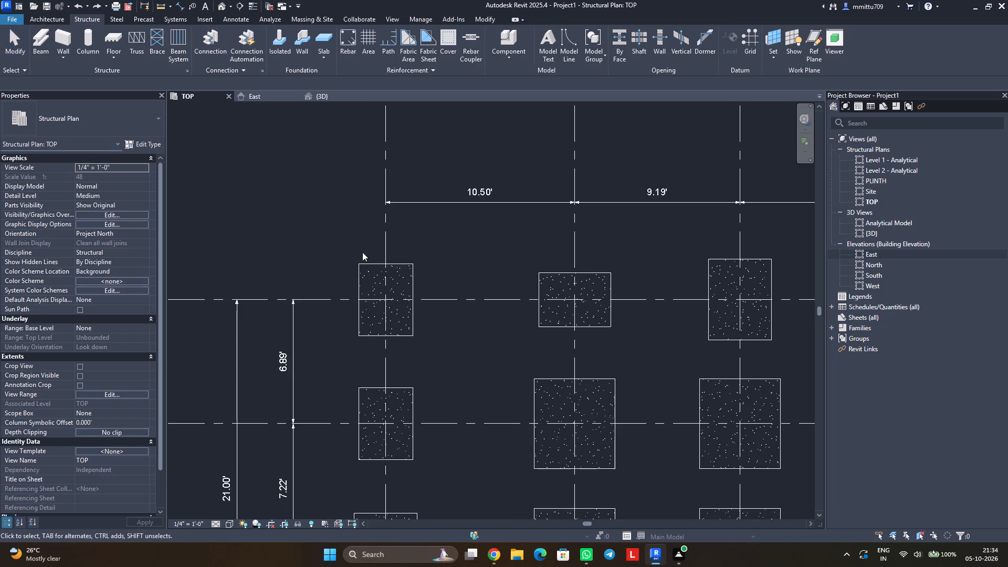
Place a C1 column at grid A-1 using Height instead of Depth, unconnected at 8.202'.
left_click(88, 36)
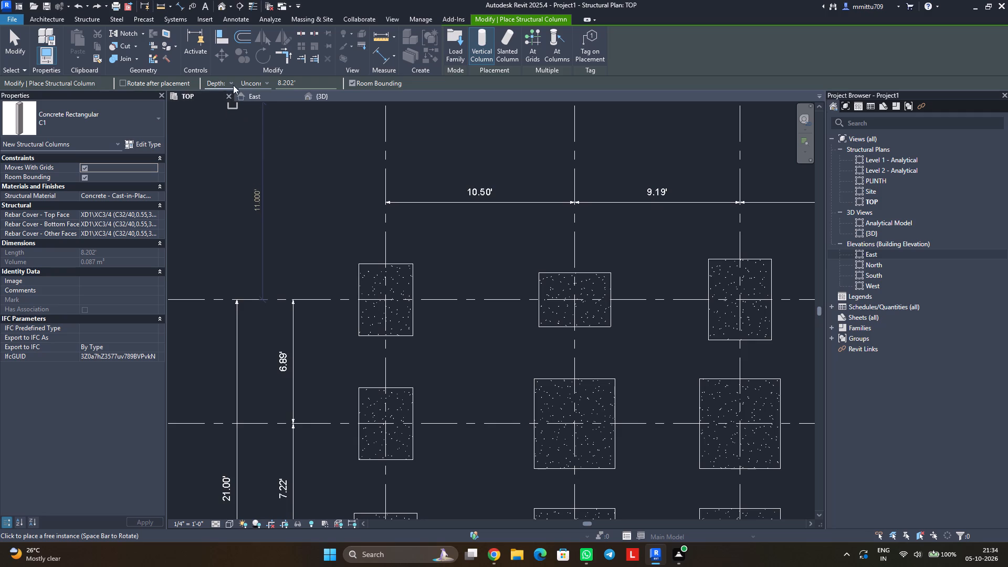
left_click(232, 79)
left_click(224, 100)
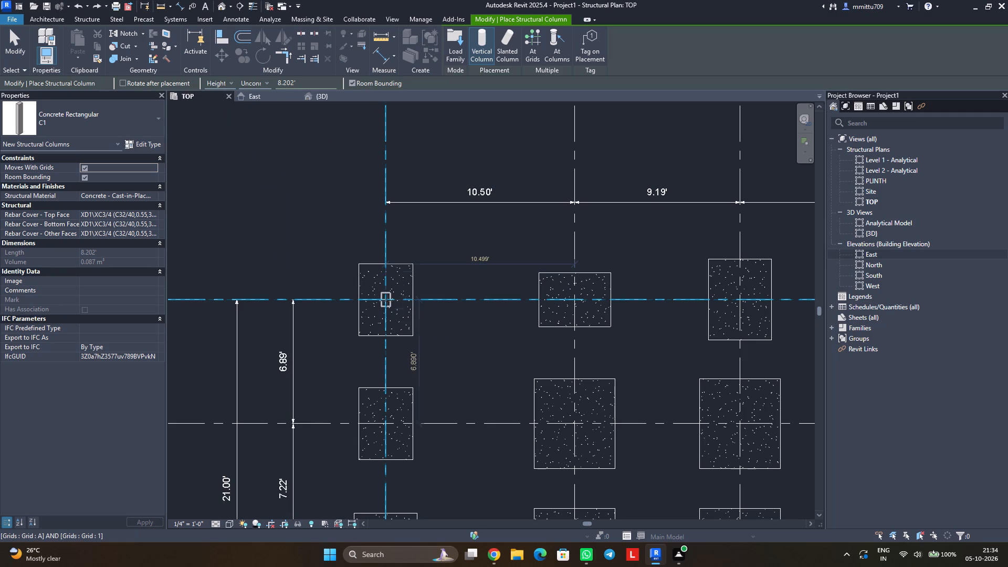
left_click(383, 297)
Place C1 columns on the footings at grid intersections A-4 and A-3.
middle_click_drag(467, 389, 388, 304)
scroll(388, 304, "up", 1)
scroll(406, 332, "down", 1)
scroll(414, 337, "up", 1)
scroll(422, 341, "down", 1)
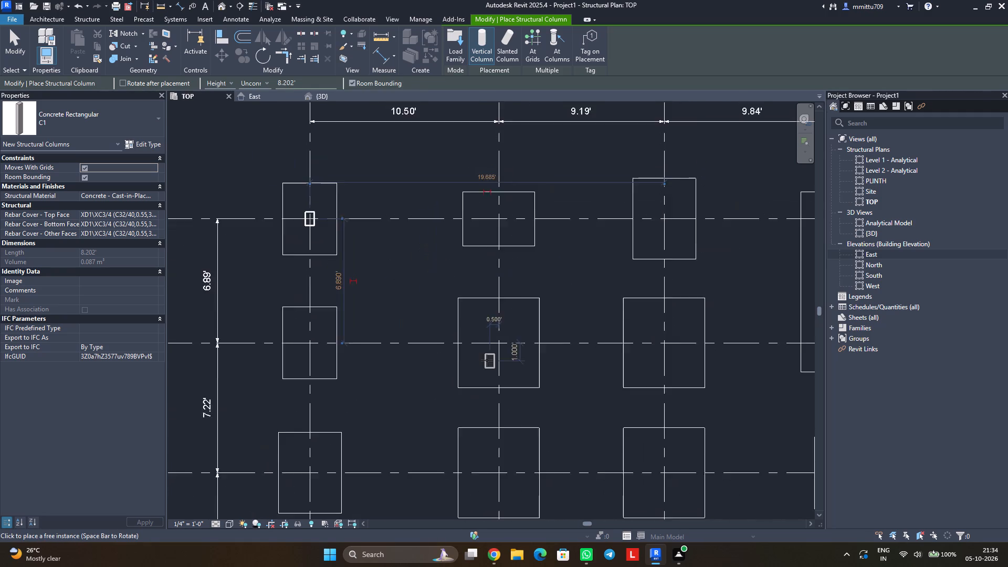
scroll(487, 361, "up", 1)
scroll(487, 361, "down", 1)
middle_click_drag(489, 383, 452, 343)
scroll(329, 449, "down", 5)
middle_click_drag(356, 469, 382, 381)
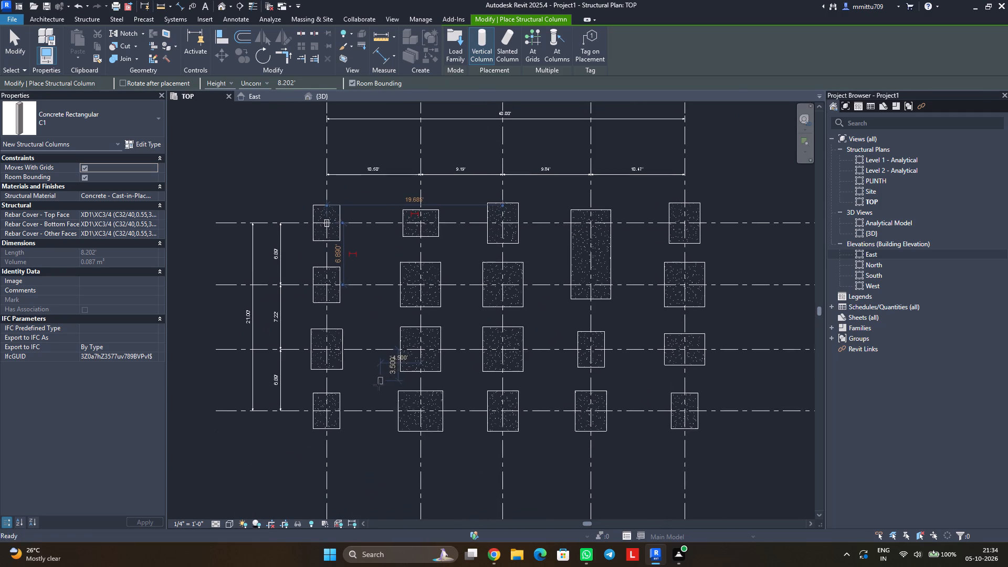
scroll(325, 411, "down", 1)
scroll(325, 411, "up", 3)
scroll(325, 411, "down", 1)
scroll(325, 411, "up", 7)
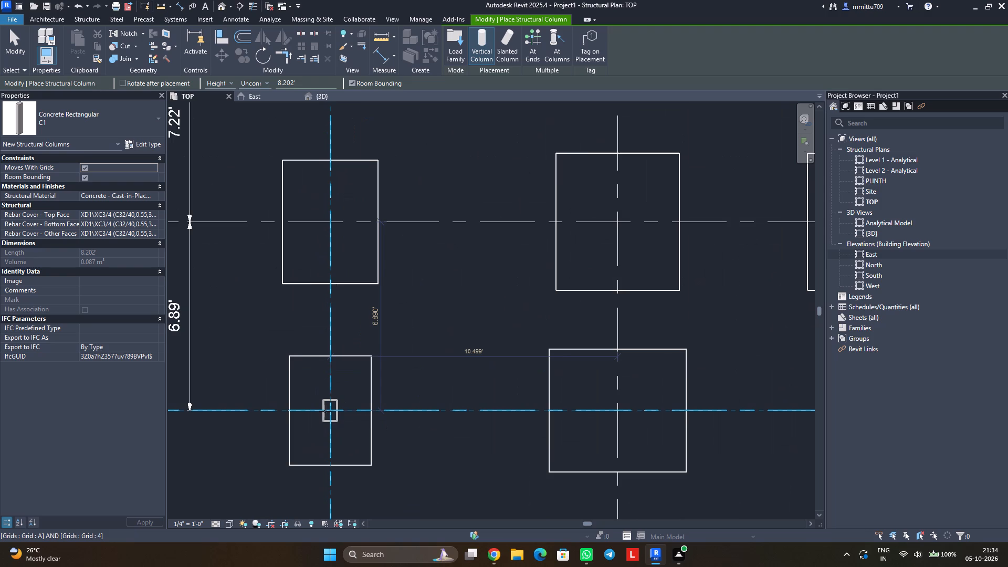
left_click(326, 411)
scroll(376, 434, "down", 1)
scroll(376, 434, "up", 1)
scroll(376, 434, "down", 4)
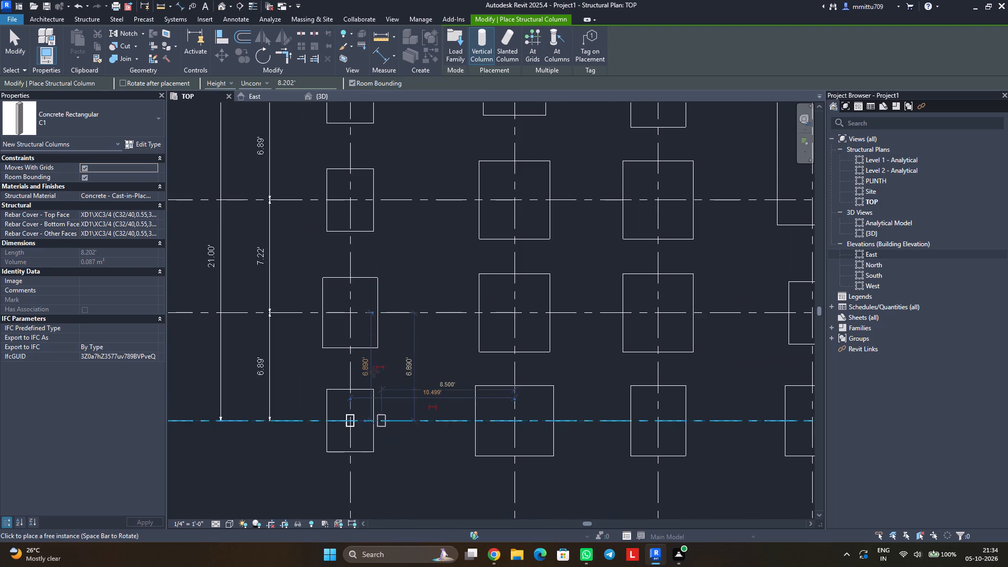
left_click(352, 309)
Place C1 columns on the footings at grid intersections D-3, E-4 and E-1.
scroll(435, 456, "down", 1)
scroll(435, 456, "up", 2)
scroll(435, 456, "down", 2)
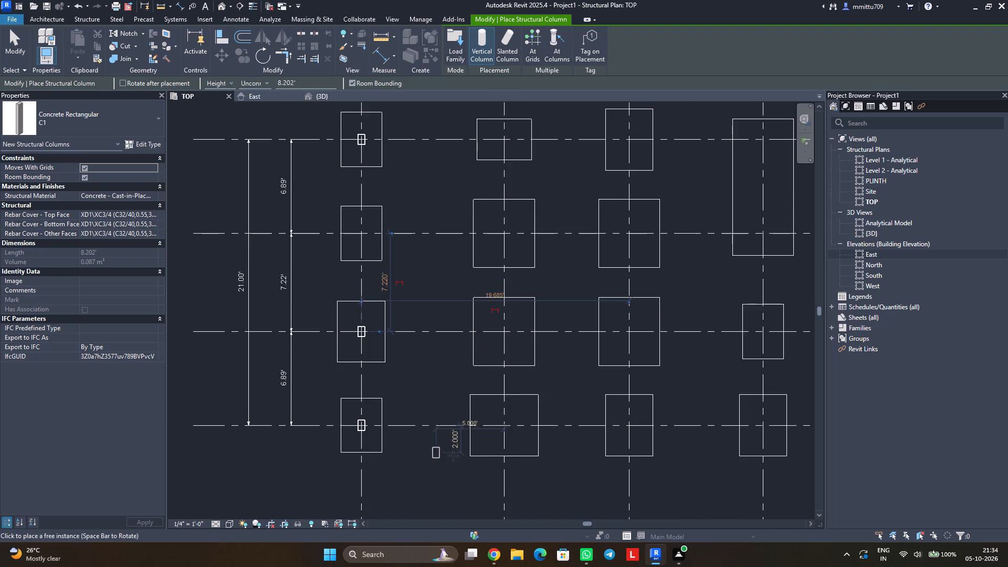
scroll(527, 443, "down", 1)
middle_click_drag(530, 443, 391, 444)
left_click(592, 347)
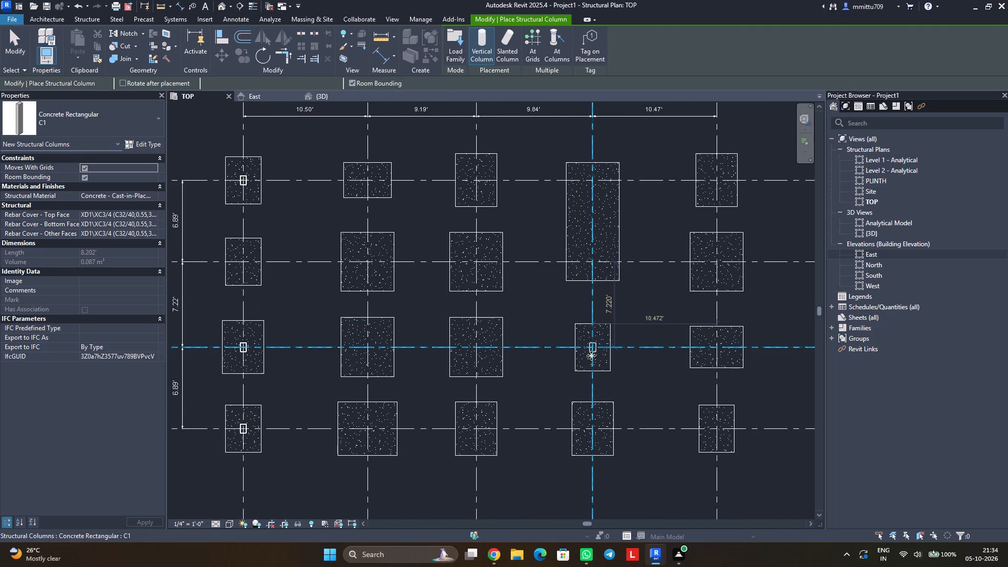
left_click(720, 430)
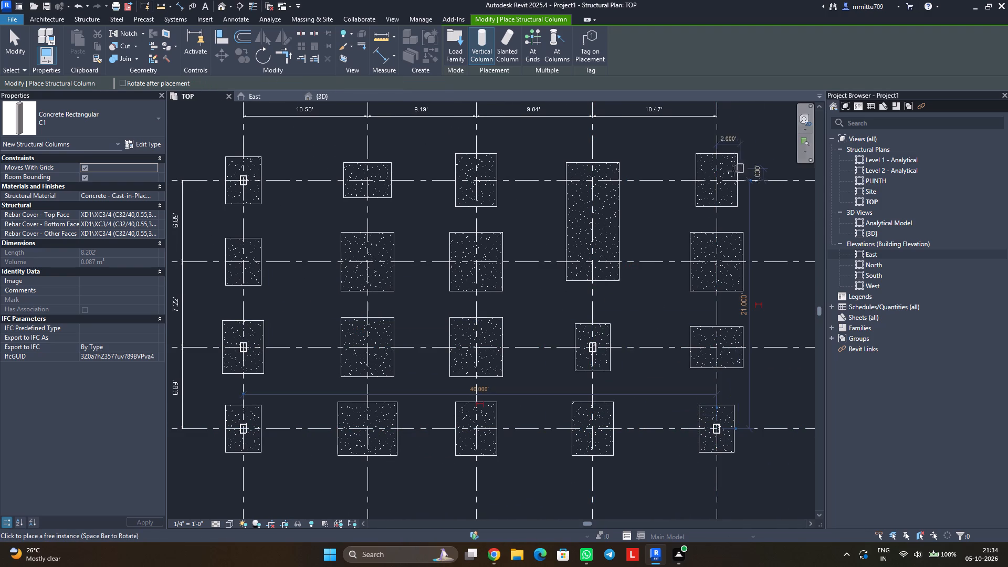
left_click(720, 178)
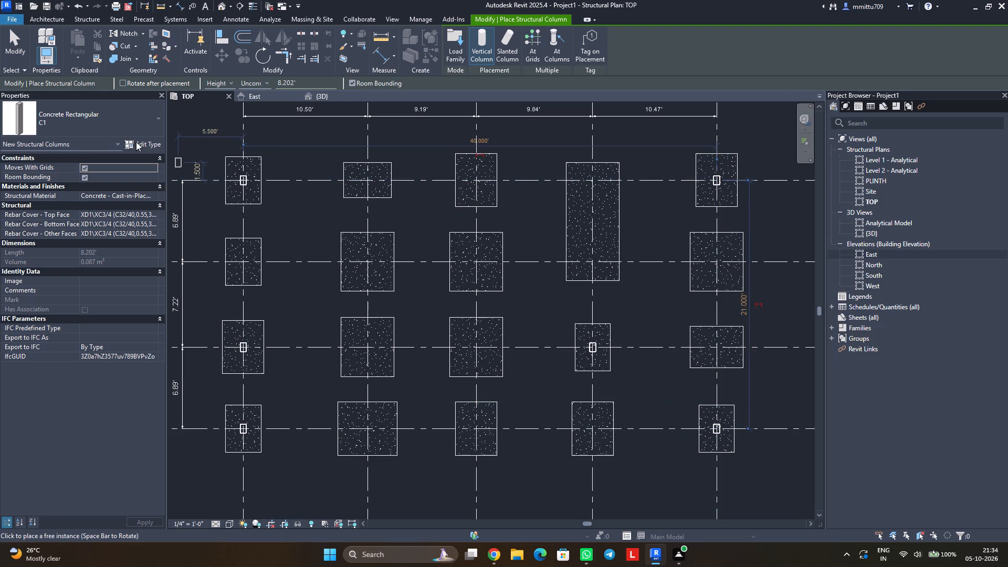
Place C2 columns on the footings at grid intersections B-2, C-2, C-3, B-3, D-2 and D-1.
left_click(129, 125)
left_click(33, 203)
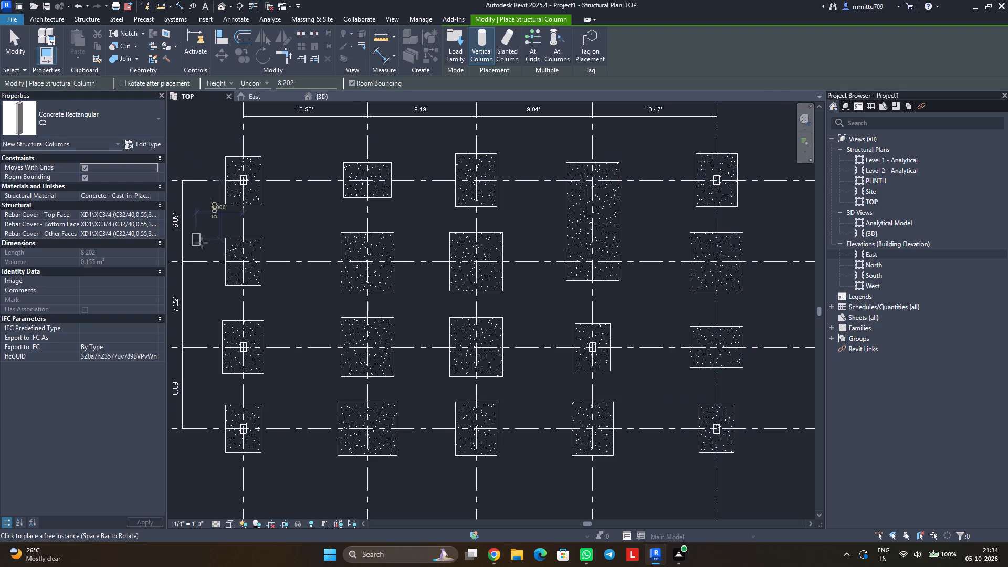
left_click(370, 262)
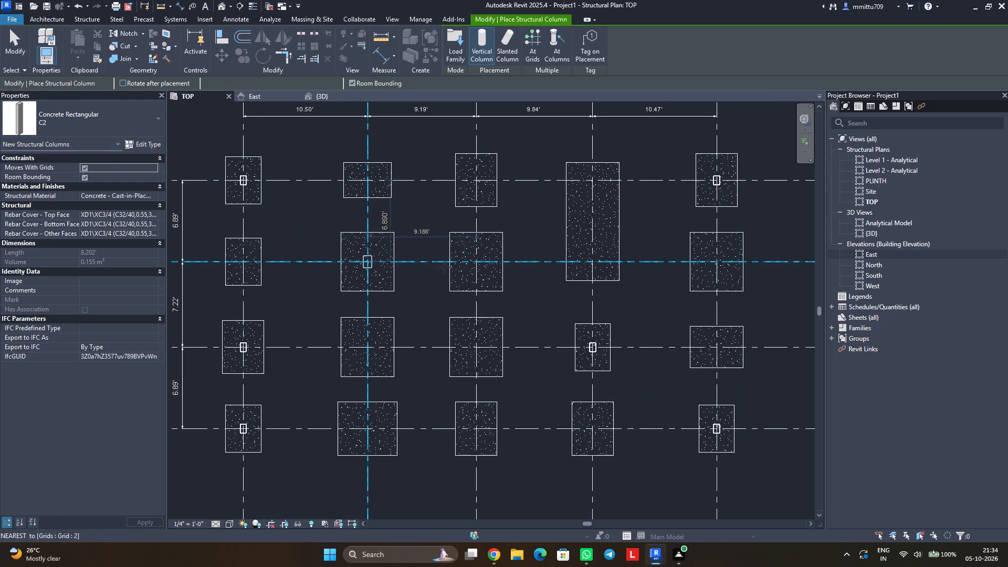
left_click(478, 266)
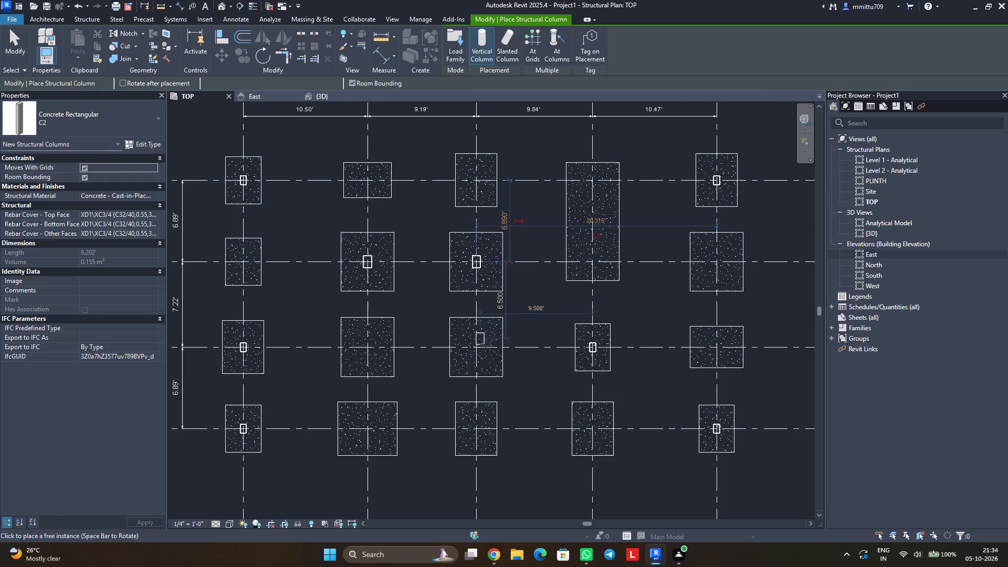
left_click(480, 346)
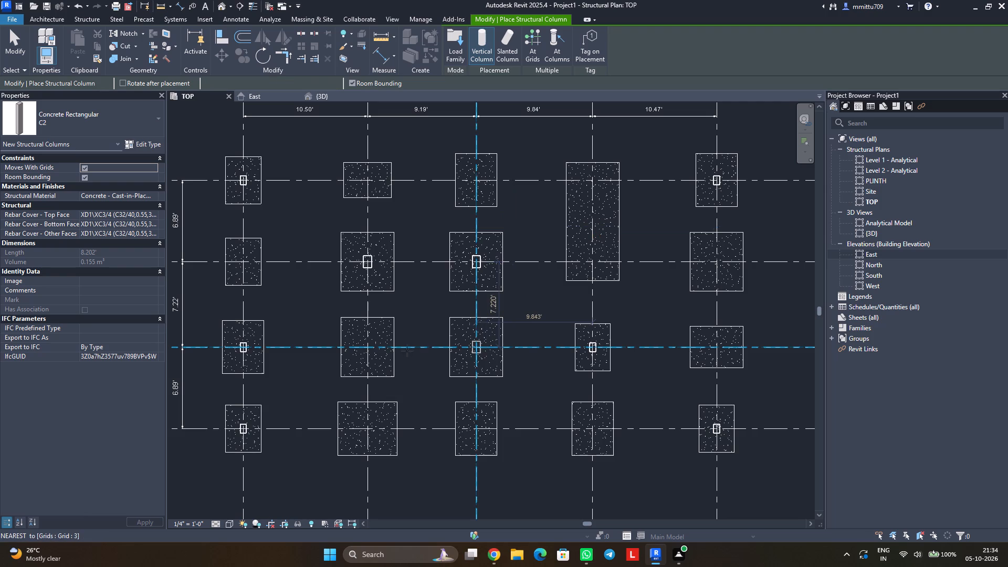
left_click(367, 347)
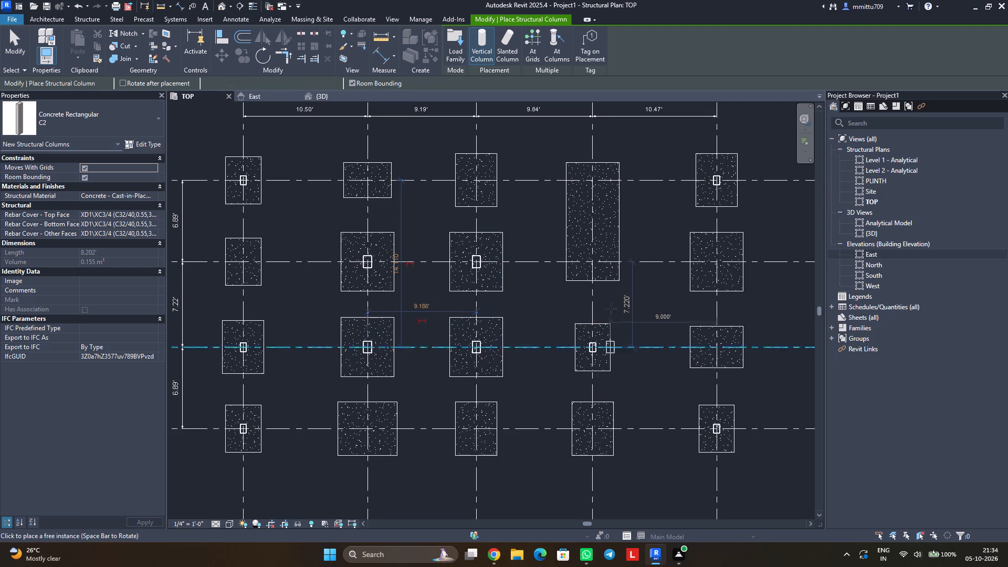
left_click(591, 262)
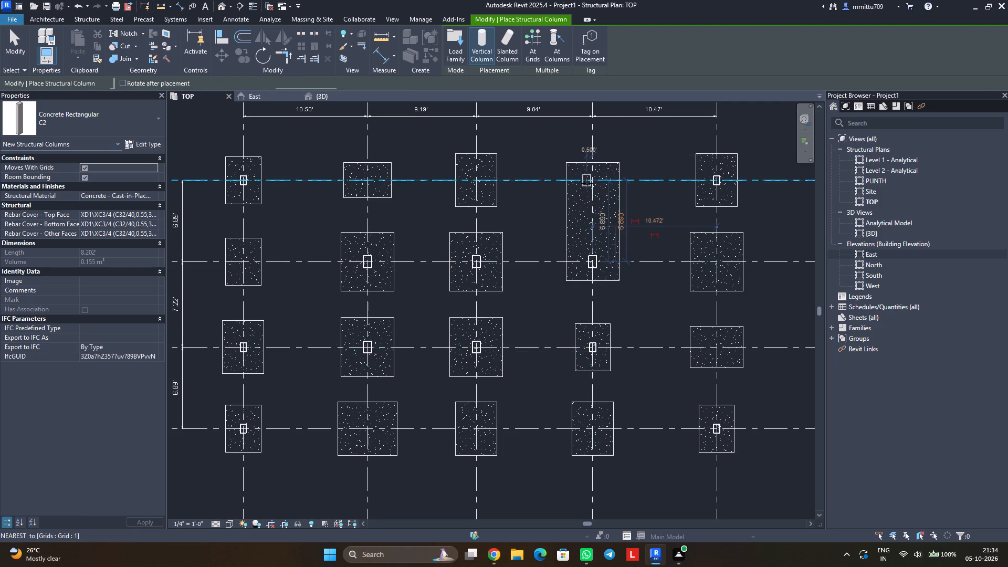
left_click(590, 181)
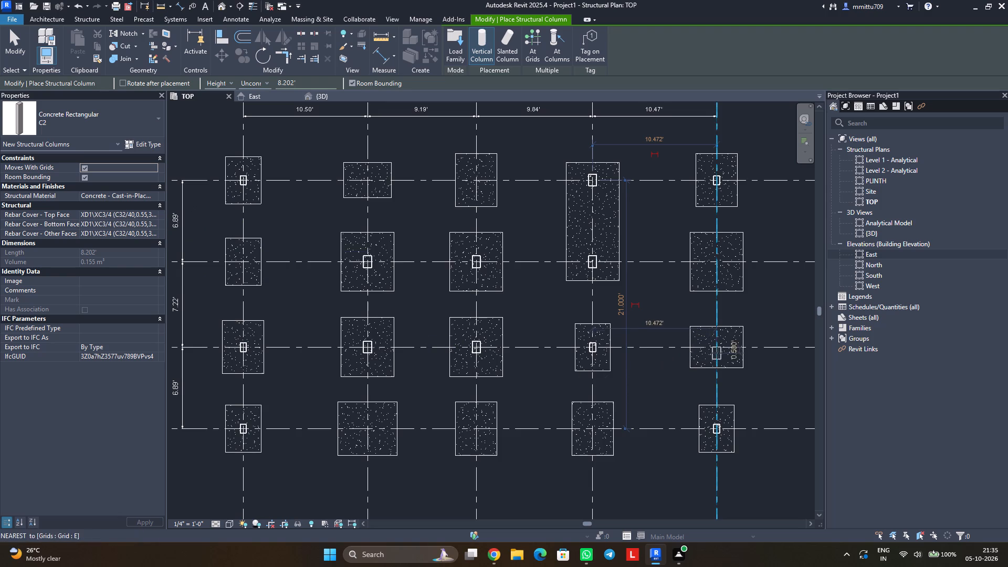
Rotate the C2 column a quarter turn and place it on the footings at grid intersections E-3 and E-2.
key("space")
key("space")
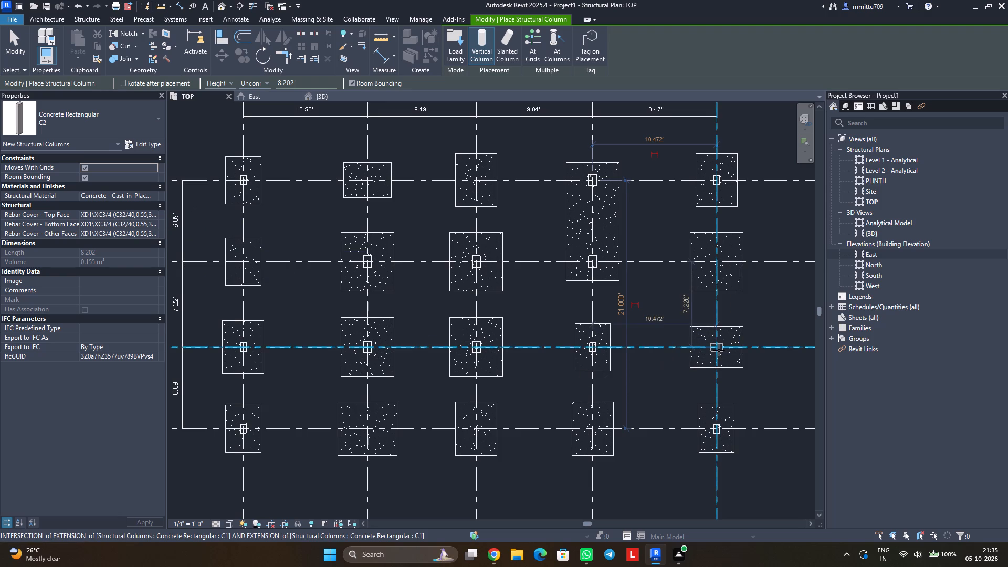
left_click(719, 350)
left_click(717, 261)
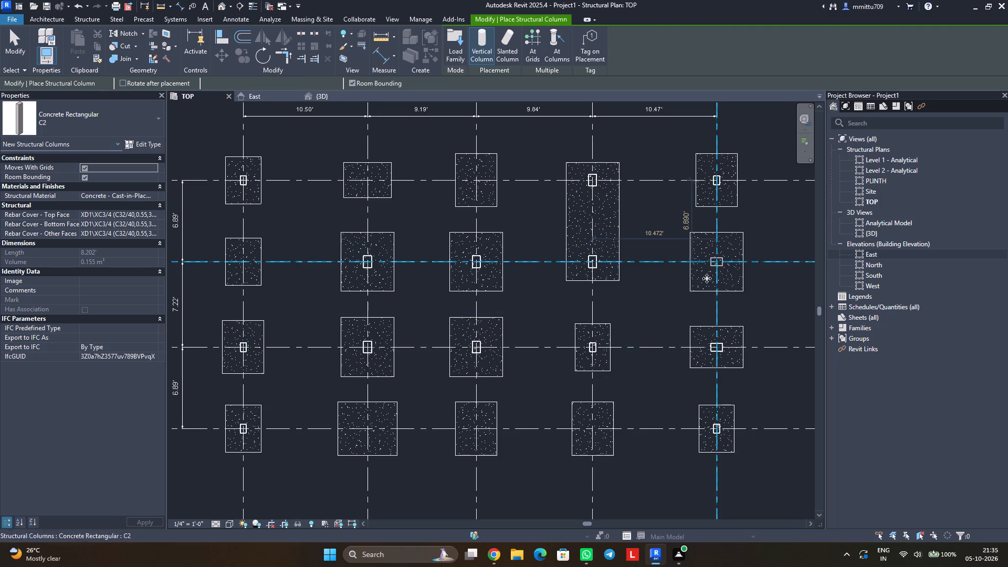
Place C3 columns on the footings at grid intersections B-1, A-2, B-4, C-4, C-1 and D-4, and leave column placement.
left_click(91, 128)
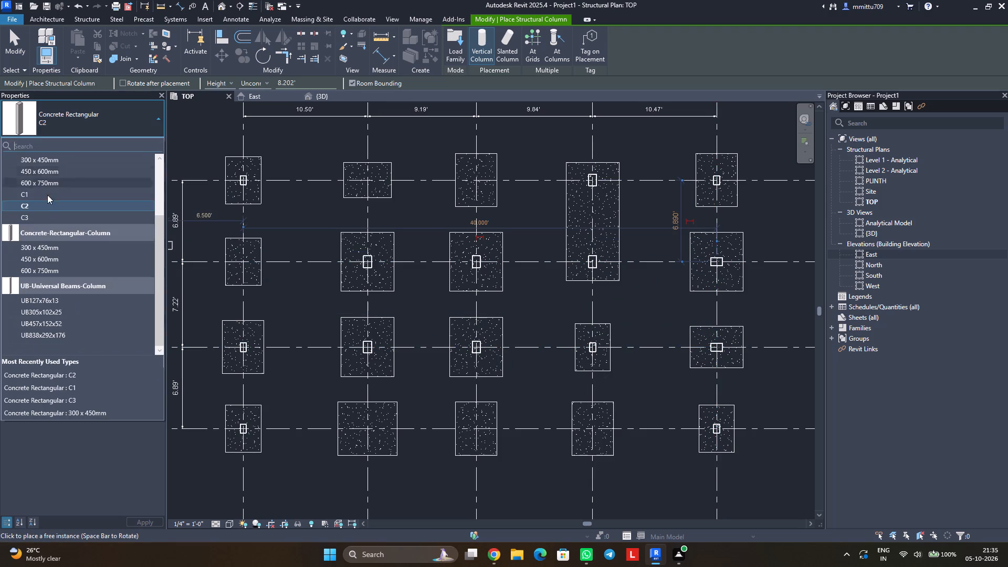
left_click(33, 216)
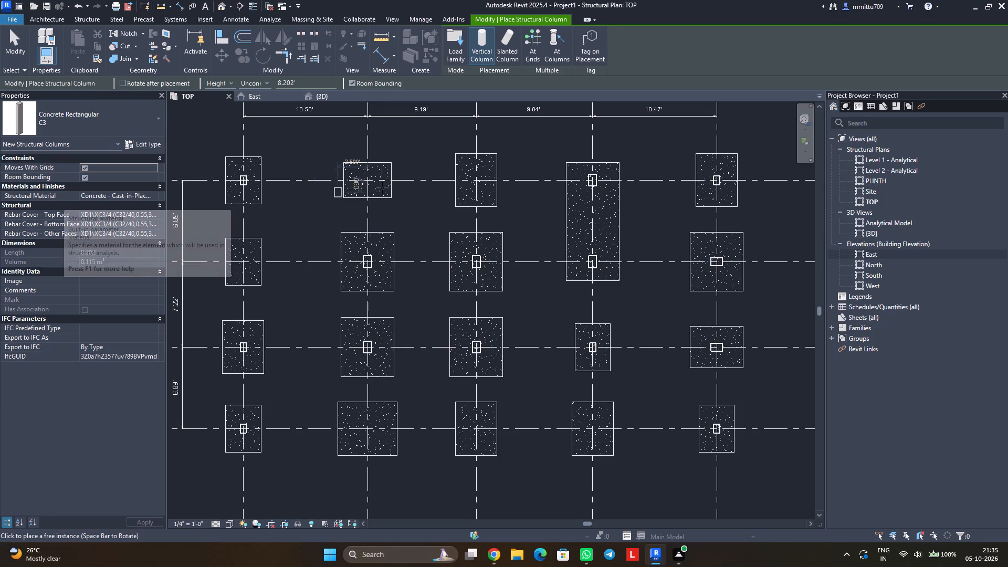
left_click(370, 182)
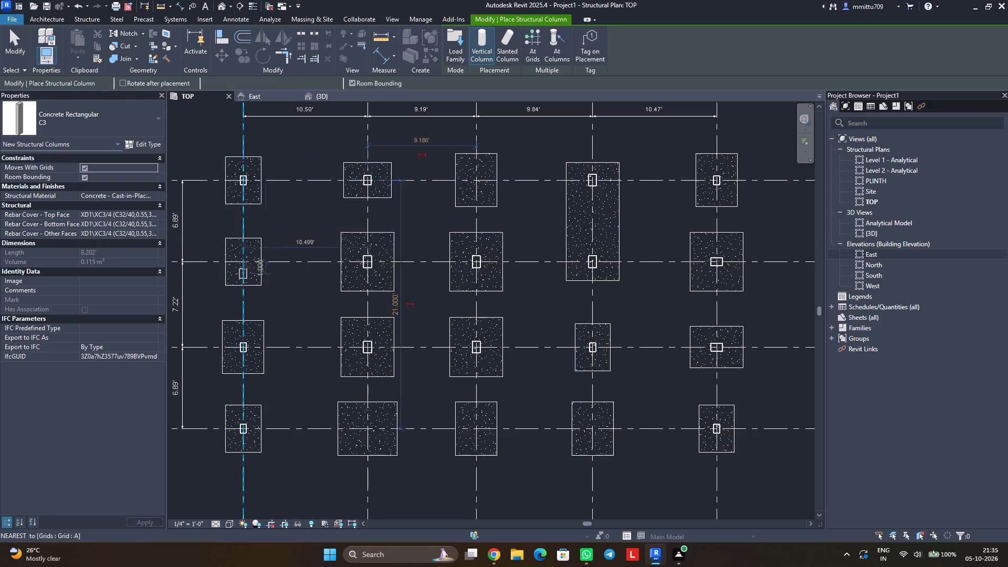
left_click(245, 264)
left_click(369, 429)
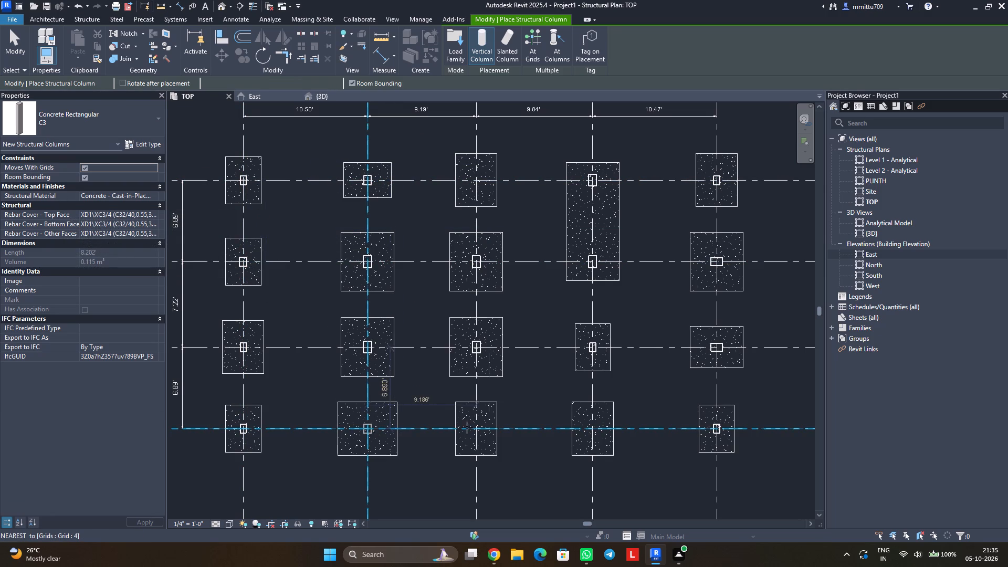
left_click(477, 427)
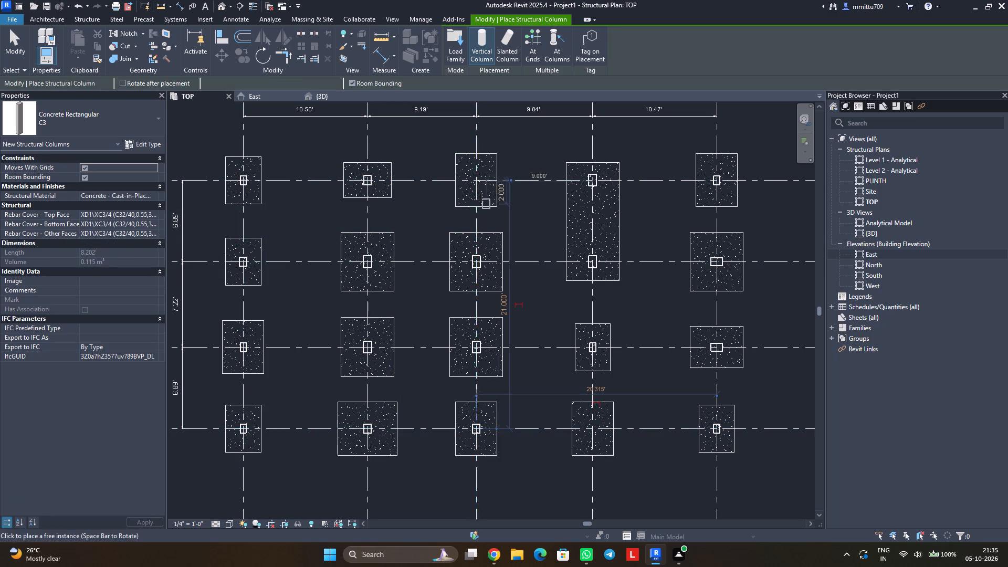
left_click(474, 178)
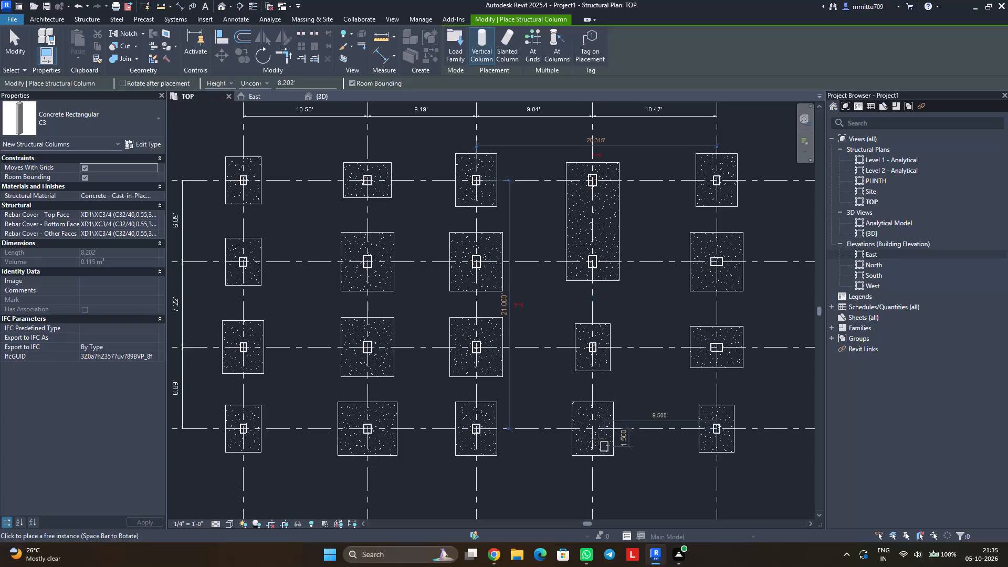
left_click(592, 425)
key("Escape")
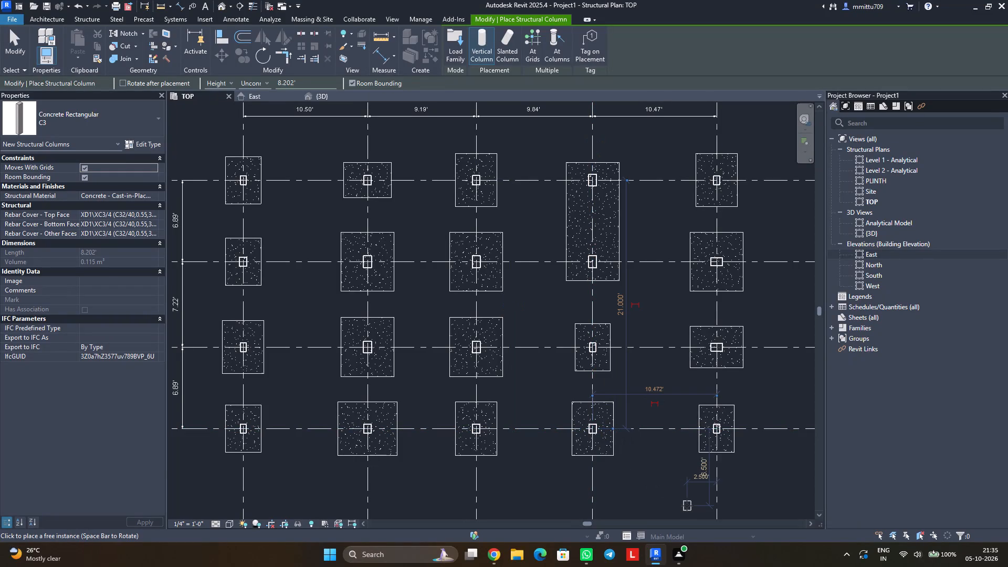
key("Escape")
key("Escape")
key("Escape")
key("Escape")
Set the top level of all C2 columns to SECOND FLOOR with a top offset of 0.
left_click(322, 98)
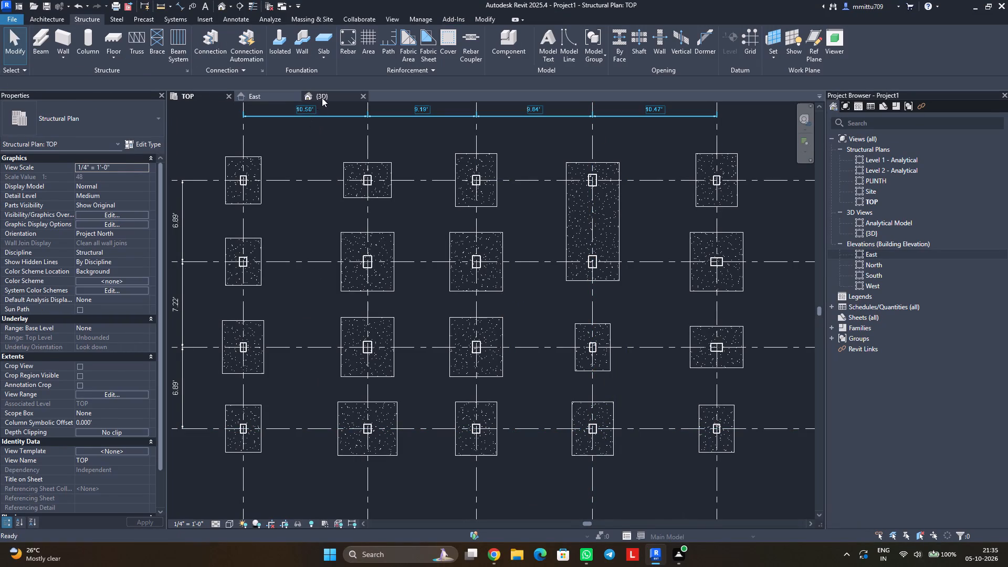
middle_click_drag(529, 448, 533, 413, "shift")
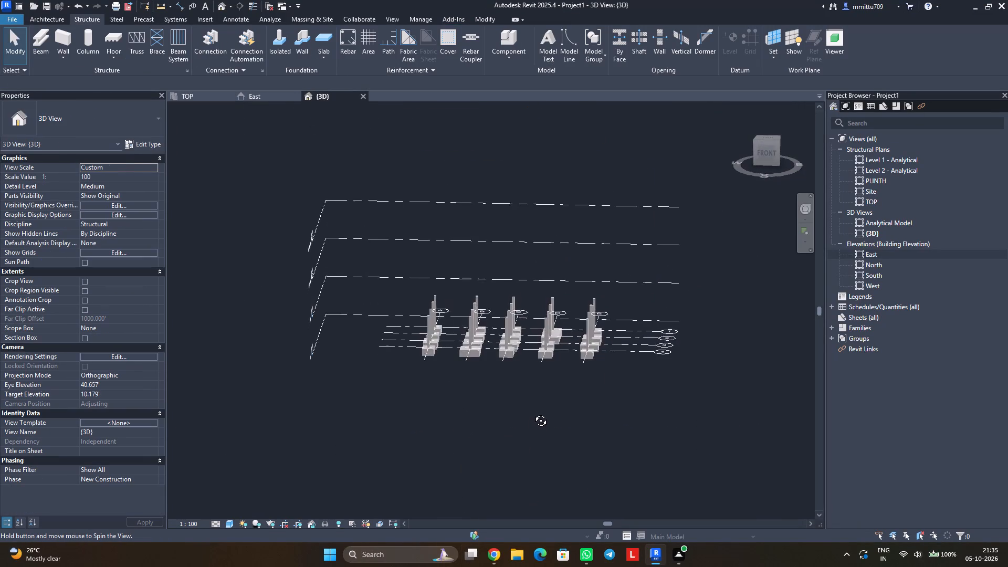
middle_click_drag(533, 413, 543, 370, "shift")
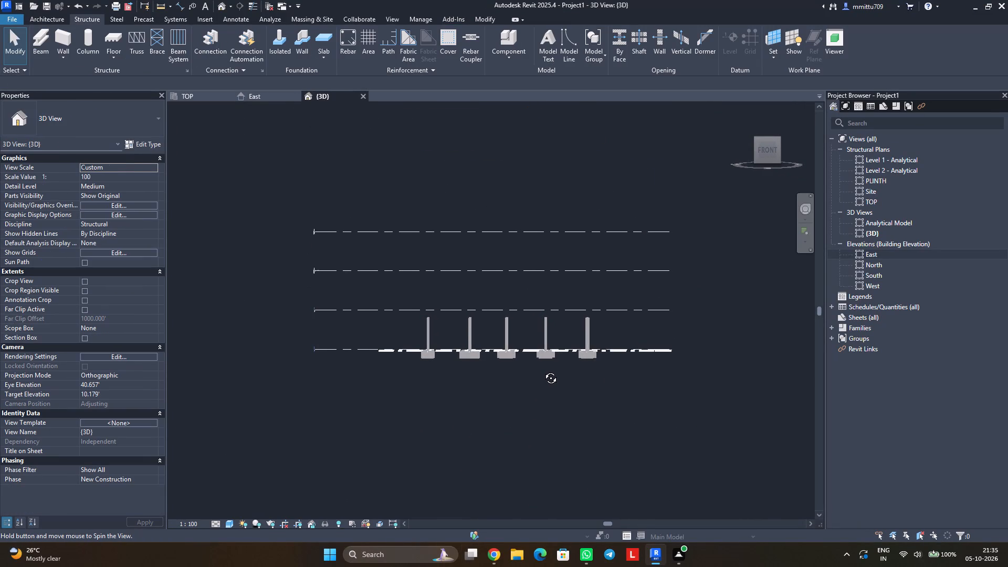
middle_click_drag(543, 370, 529, 394, "shift")
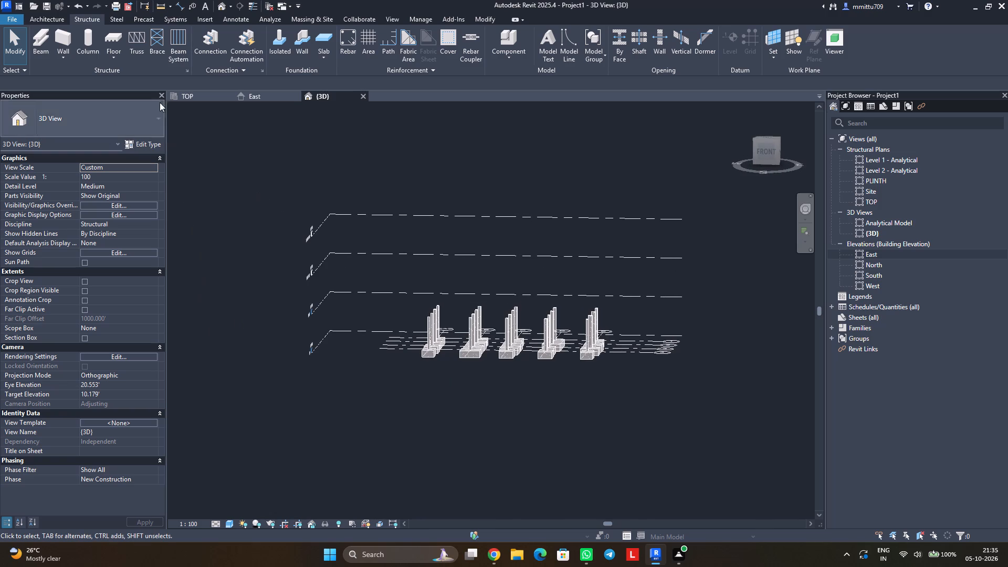
left_click(190, 91)
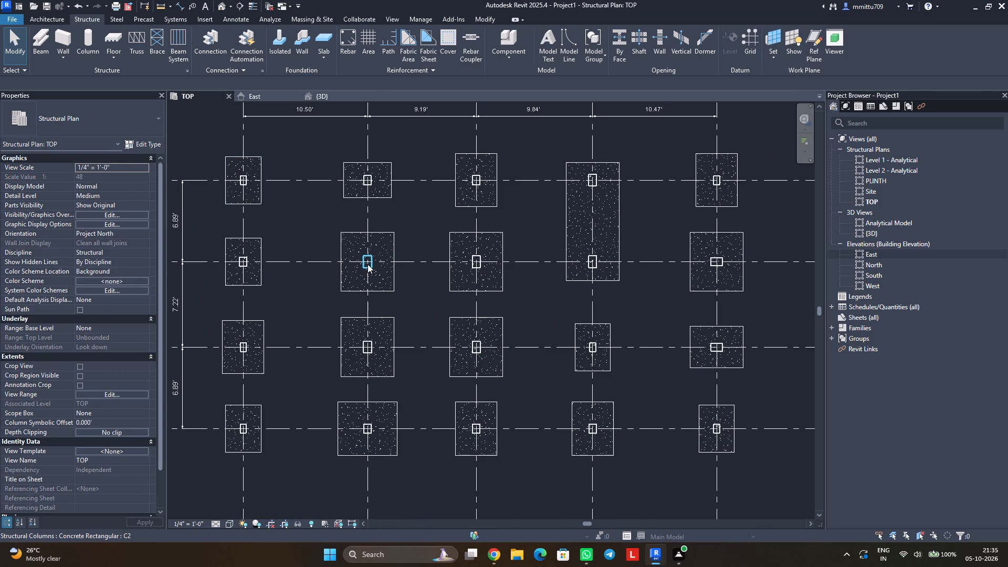
left_click(367, 264)
type("SA")
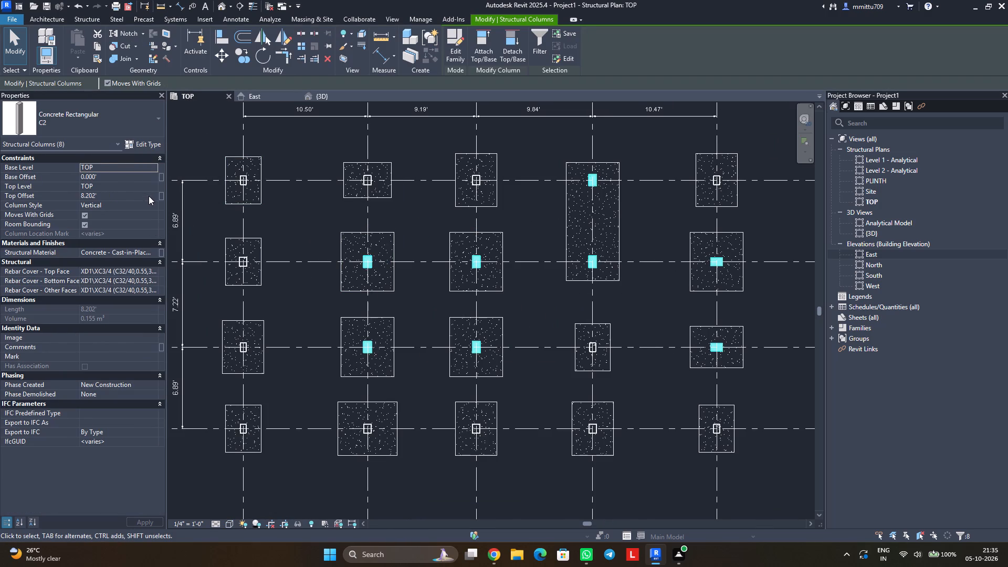
left_click(155, 184)
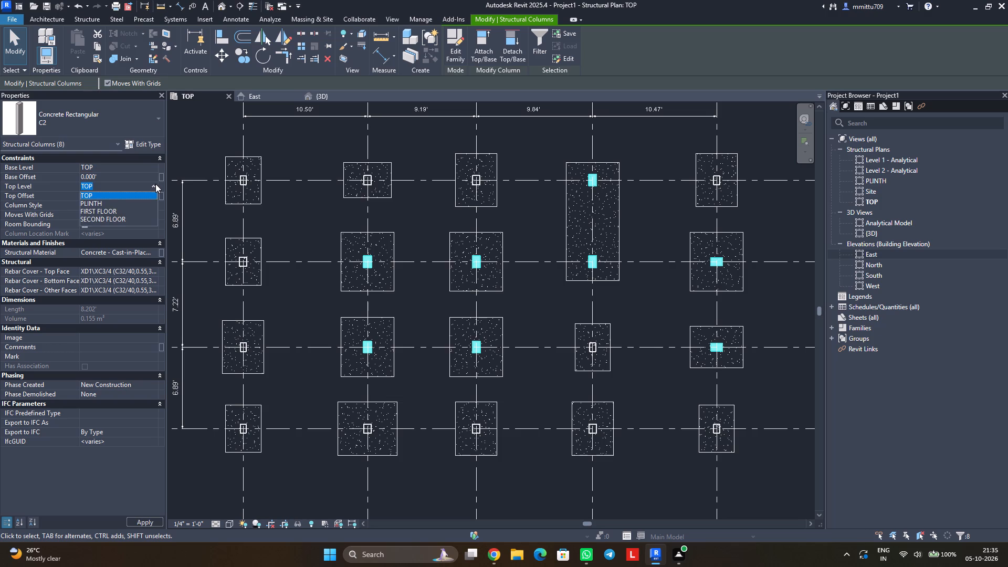
left_click(119, 218)
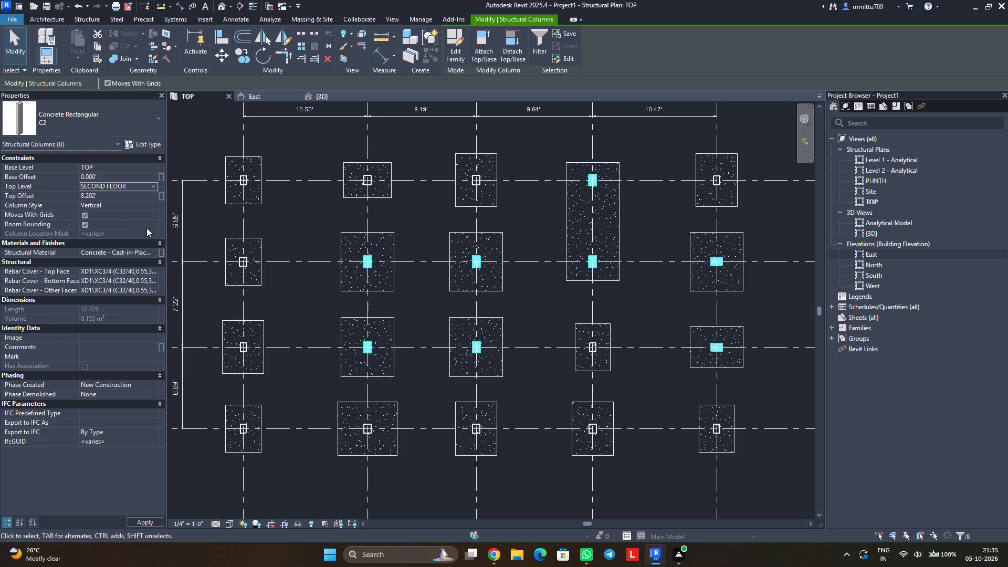
left_click(153, 196)
key("0")
left_click(293, 231)
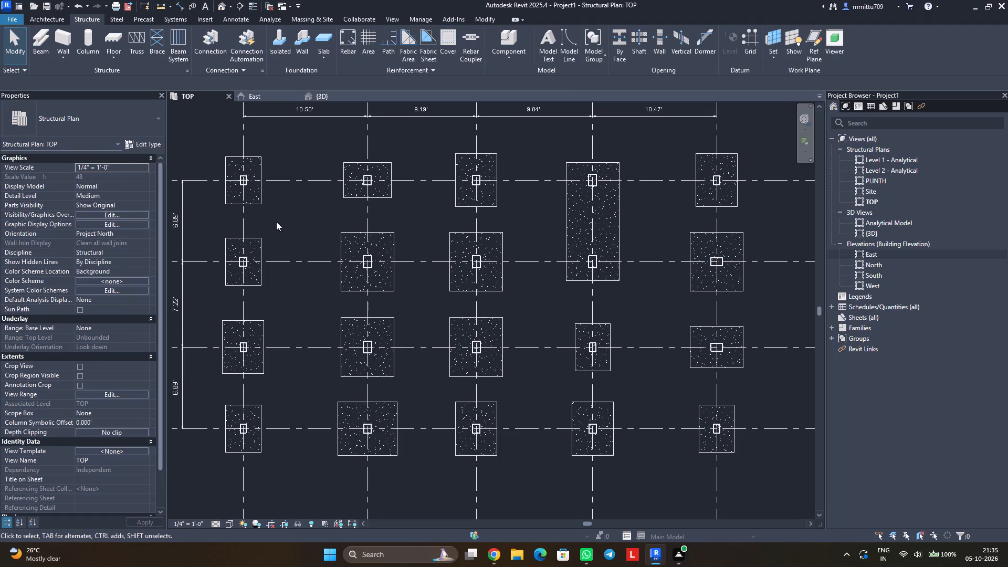
Set the top level of all C1 columns to SECOND FLOOR with a top offset of 0.
left_click(248, 183)
type("SA")
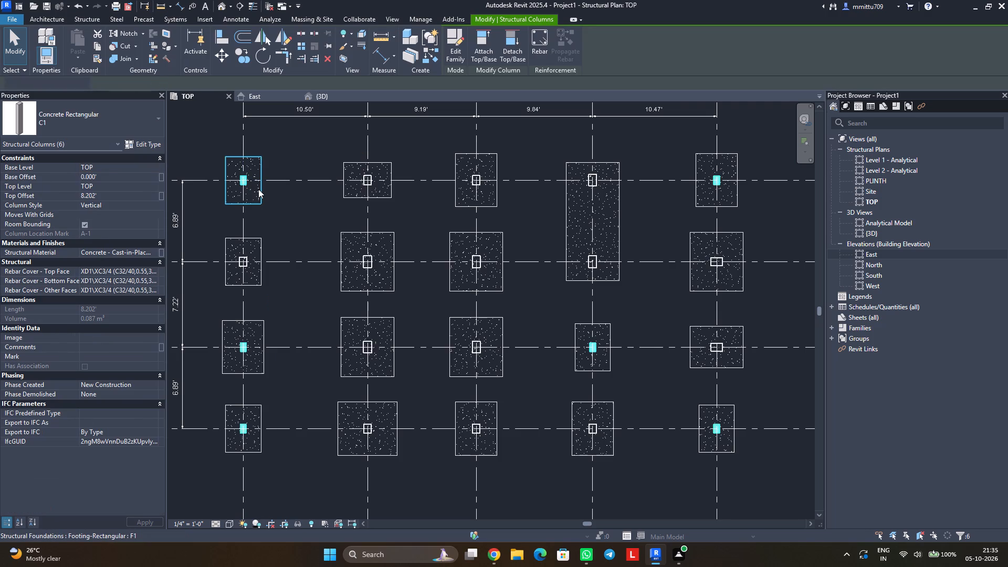
left_click(157, 185)
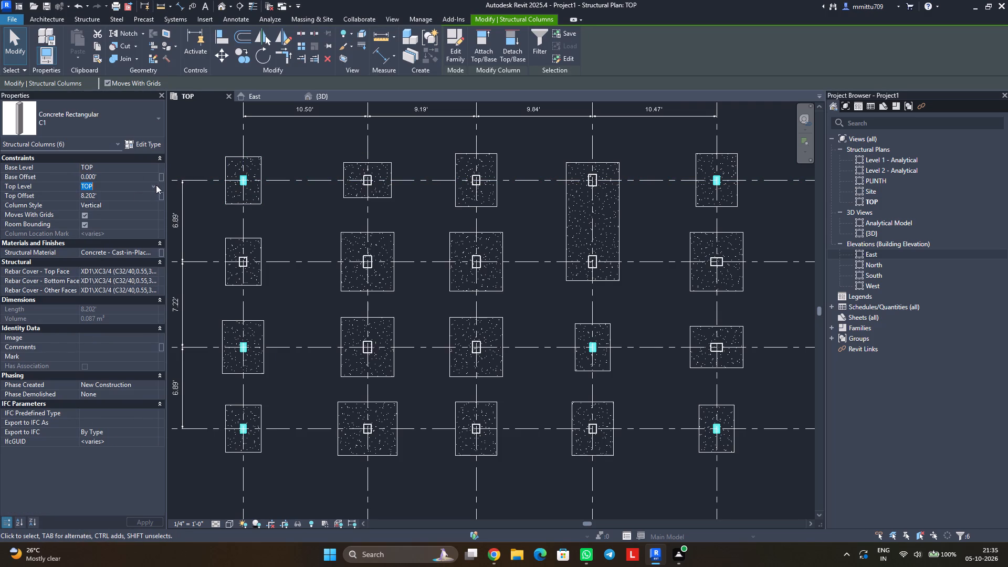
left_click(154, 186)
left_click(113, 216)
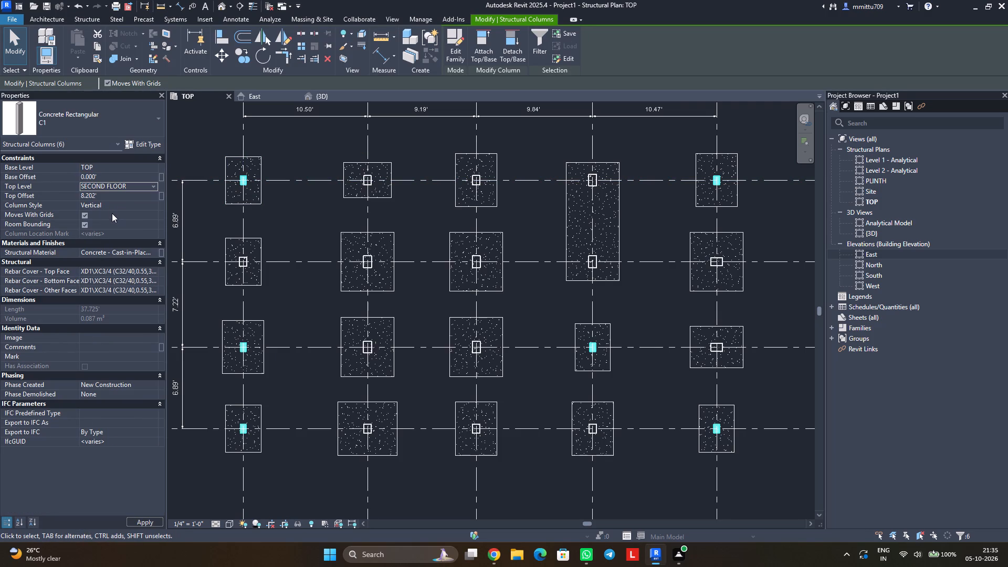
left_click(118, 196)
key("0")
Set the top level of all C3 columns to SECOND FLOOR with a top offset of 0.
left_click(243, 264)
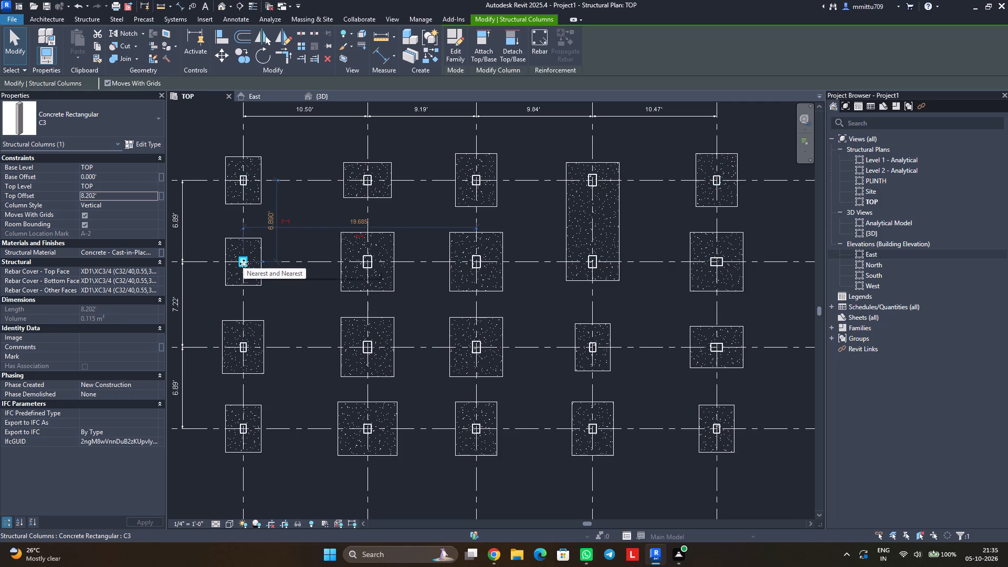
type("SA")
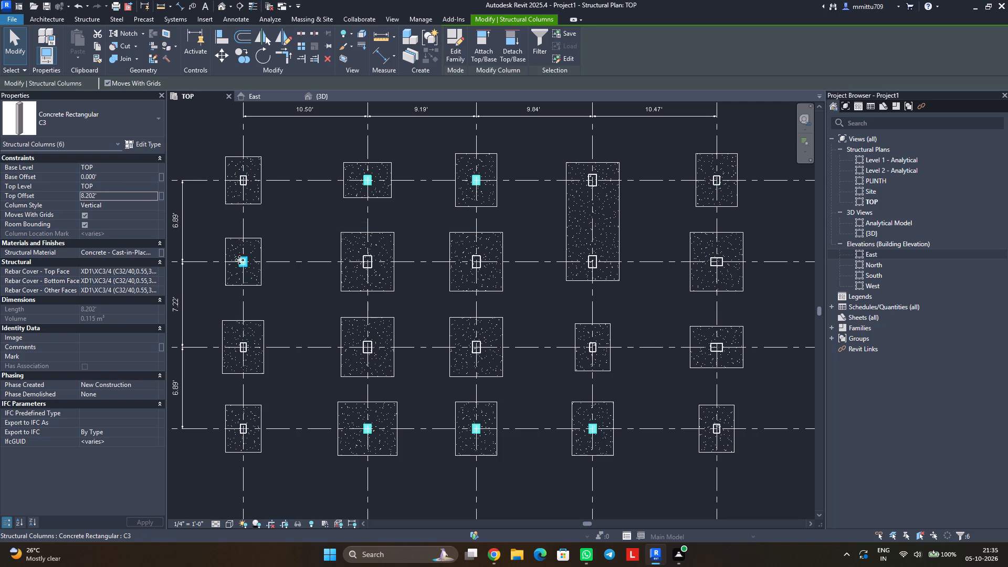
left_click(155, 187)
left_click(116, 218)
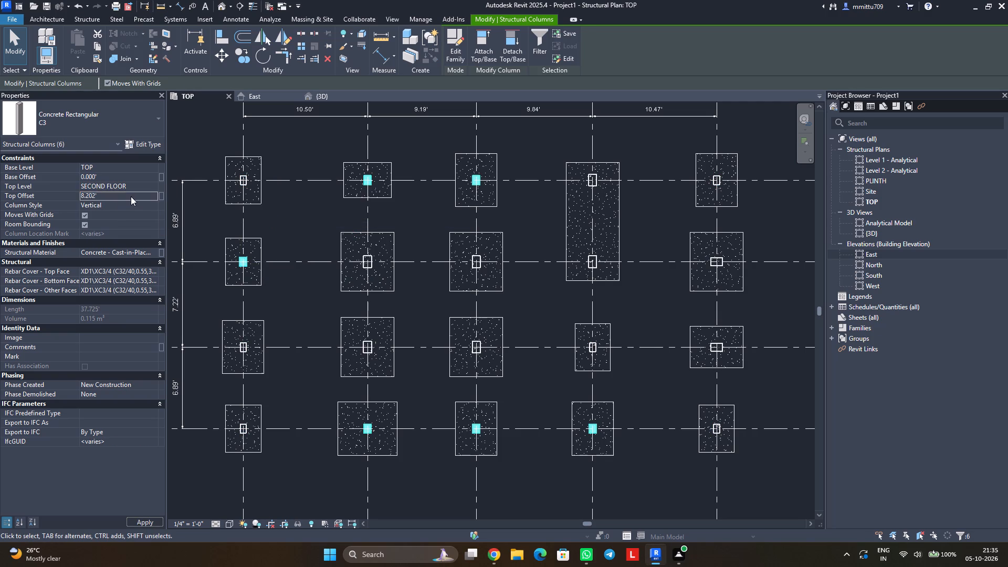
left_click(131, 196)
key("0")
left_click(297, 486)
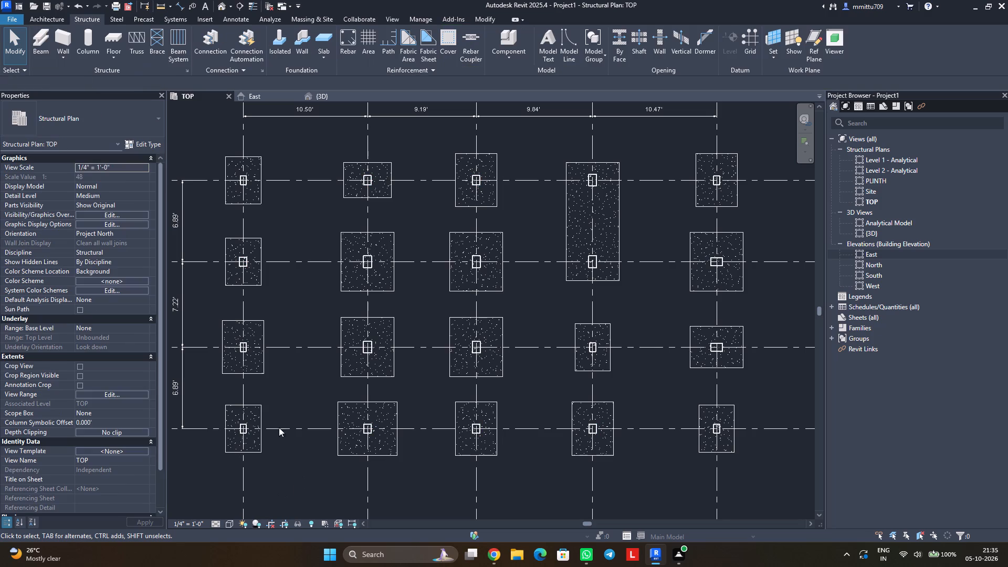
Examine the extended columns on their footings in the 3D view and look over the TOP plan.
left_click(309, 93)
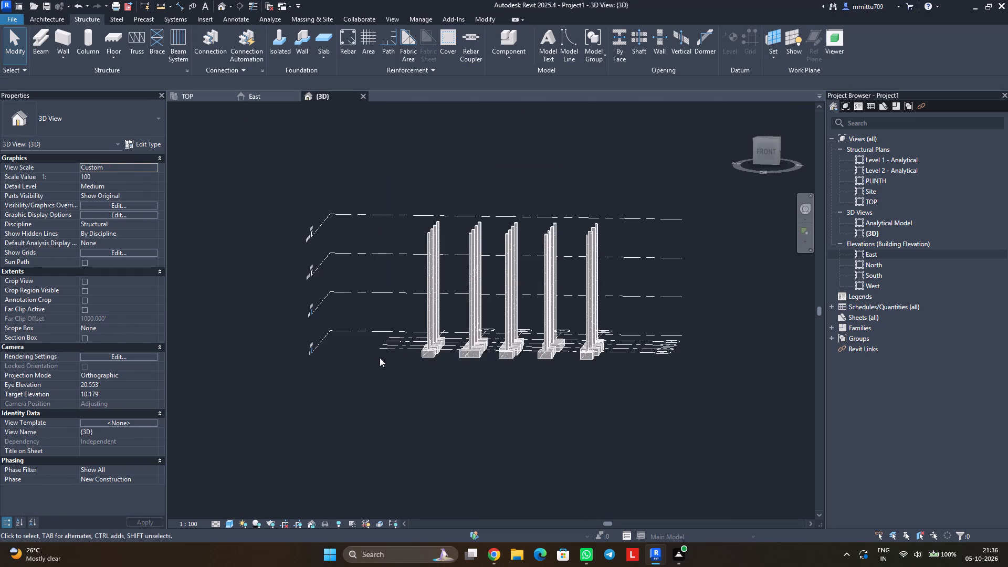
middle_click_drag(466, 393, 388, 389, "shift")
middle_click_drag(393, 374, 386, 430, "shift")
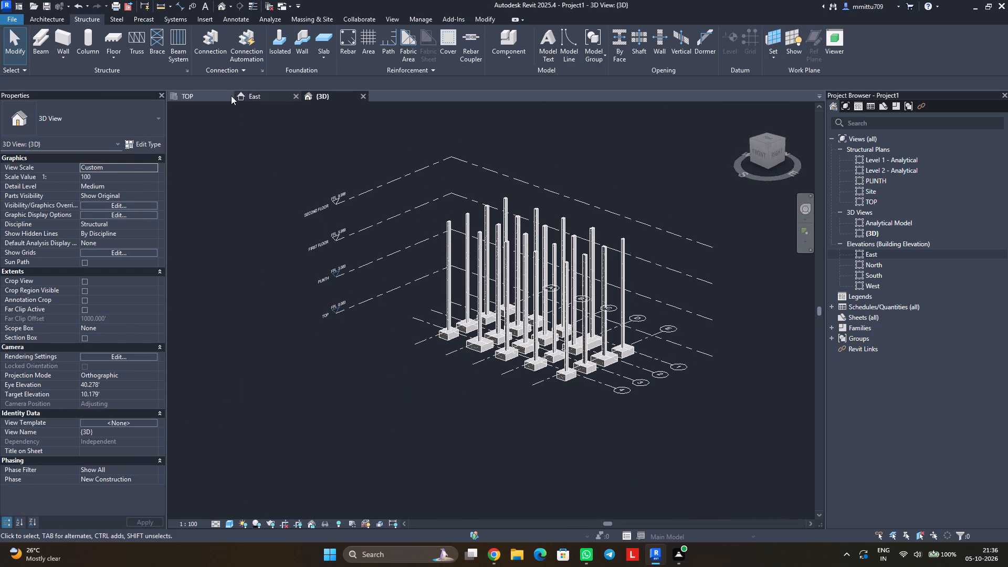
left_click(208, 96)
middle_click_drag(371, 344, 387, 334)
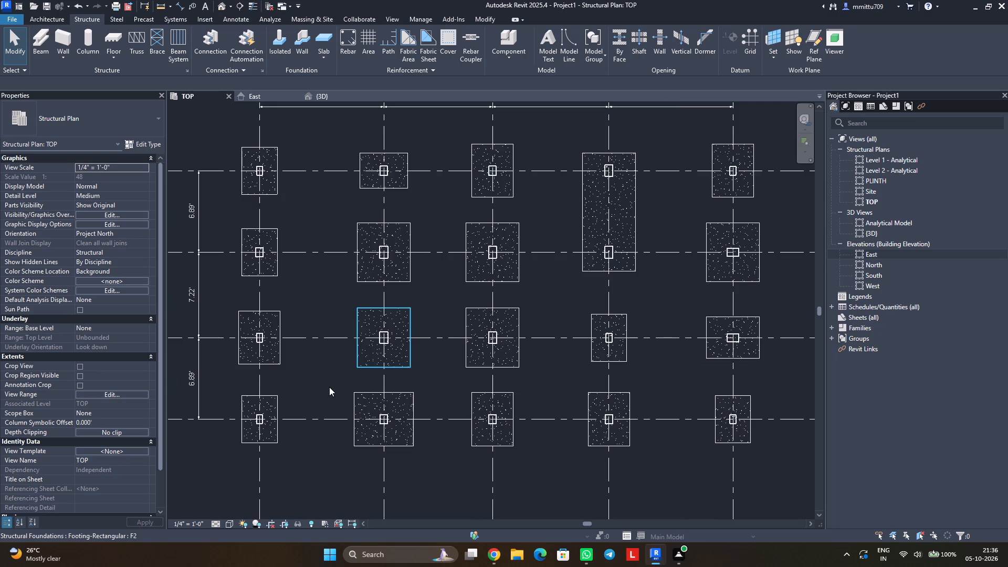
scroll(329, 387, "down", 1)
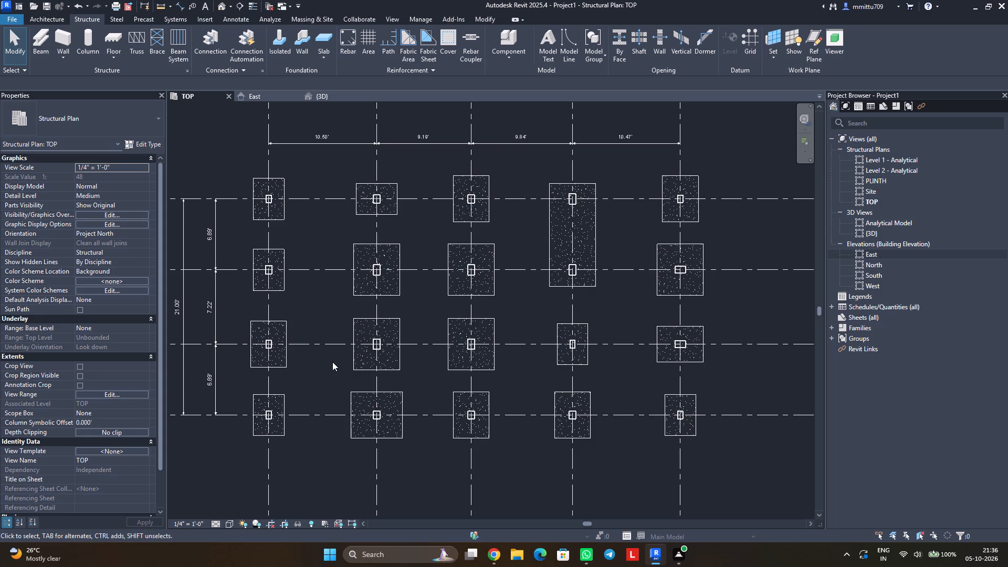
scroll(312, 453, "down", 1)
scroll(312, 453, "up", 1)
scroll(312, 453, "down", 1)
middle_click_drag(313, 449, 330, 429)
middle_click_drag(329, 327, 334, 349)
scroll(334, 349, "up", 1)
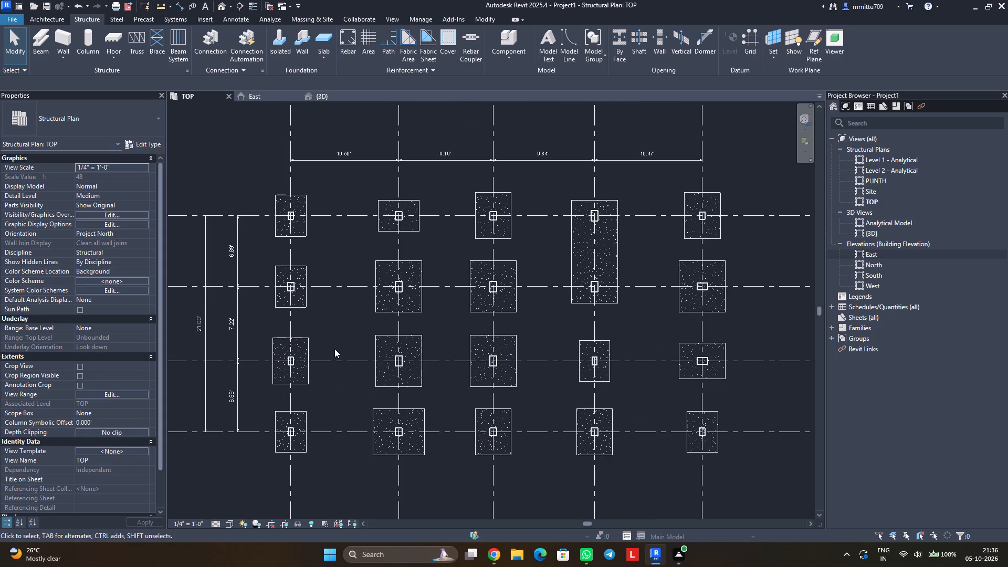
middle_click_drag(334, 349, 338, 359)
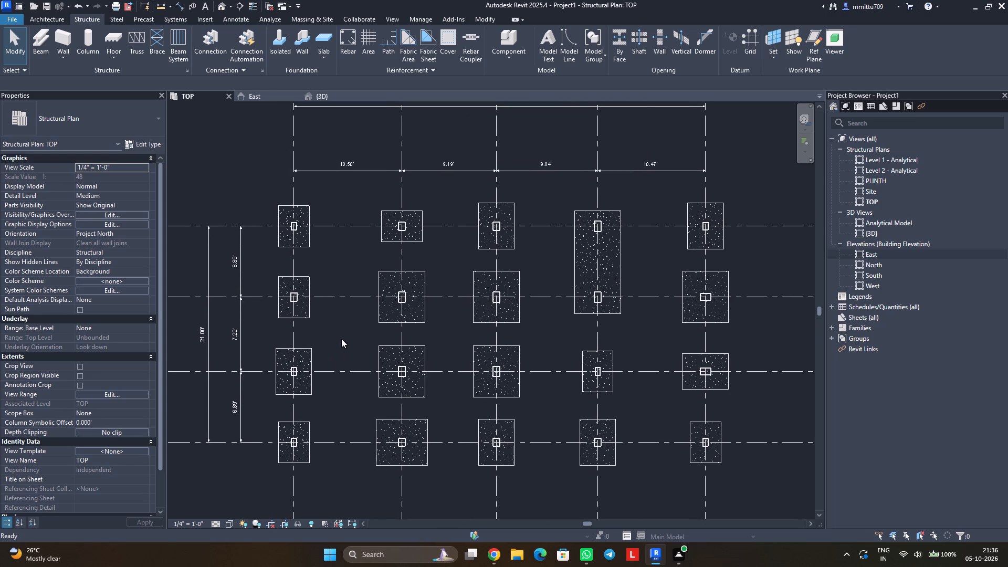
Shorten the bubble ends of grids 1 to 4 and the bubble-free ends of grids A to E in the TOP plan.
scroll(341, 338, "down", 2)
left_click(662, 311)
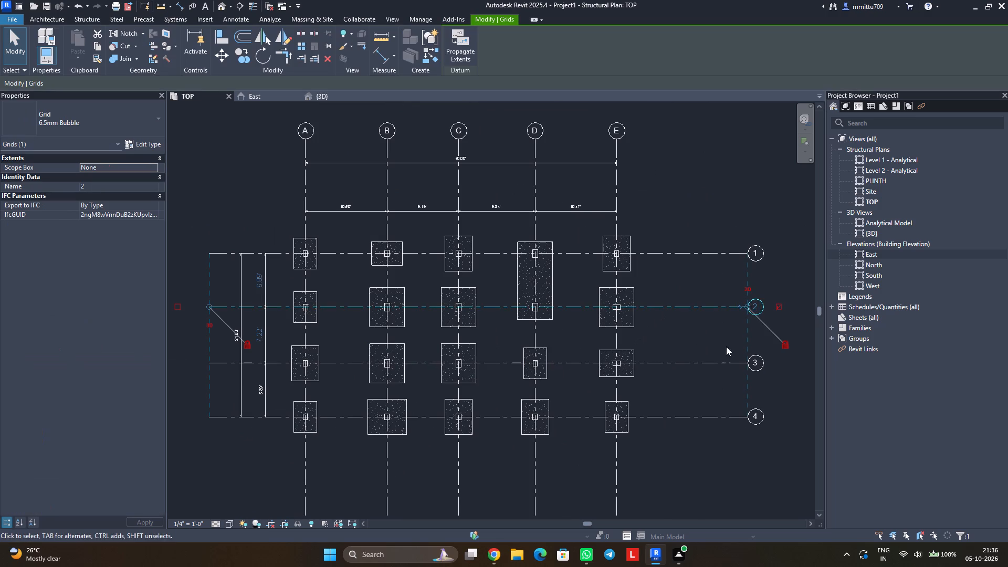
left_click_drag(747, 304, 686, 313)
left_click(692, 491)
middle_click_drag(610, 460, 615, 405)
scroll(581, 421, "down", 1)
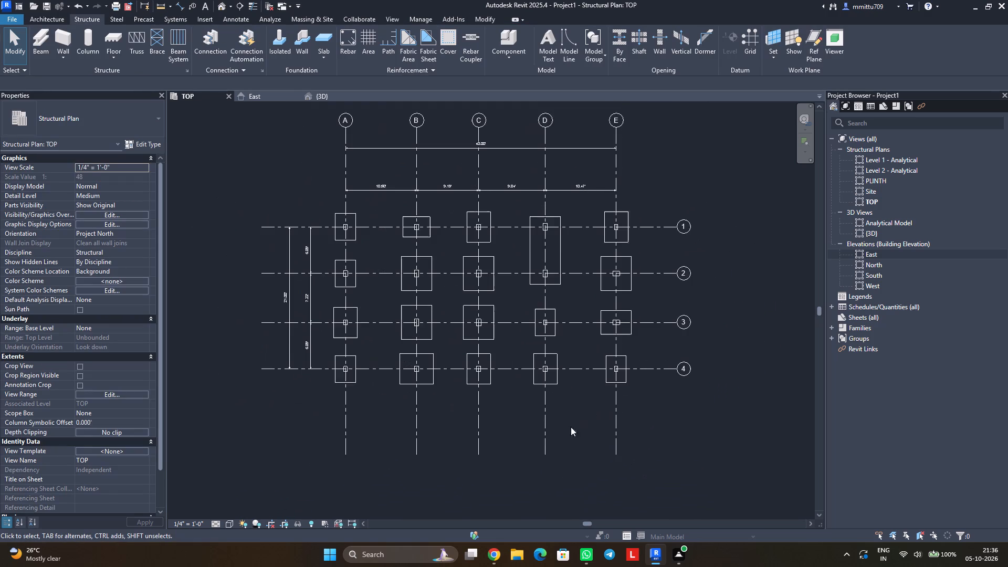
left_click(544, 439)
left_click_drag(541, 453, 544, 415)
left_click(694, 423)
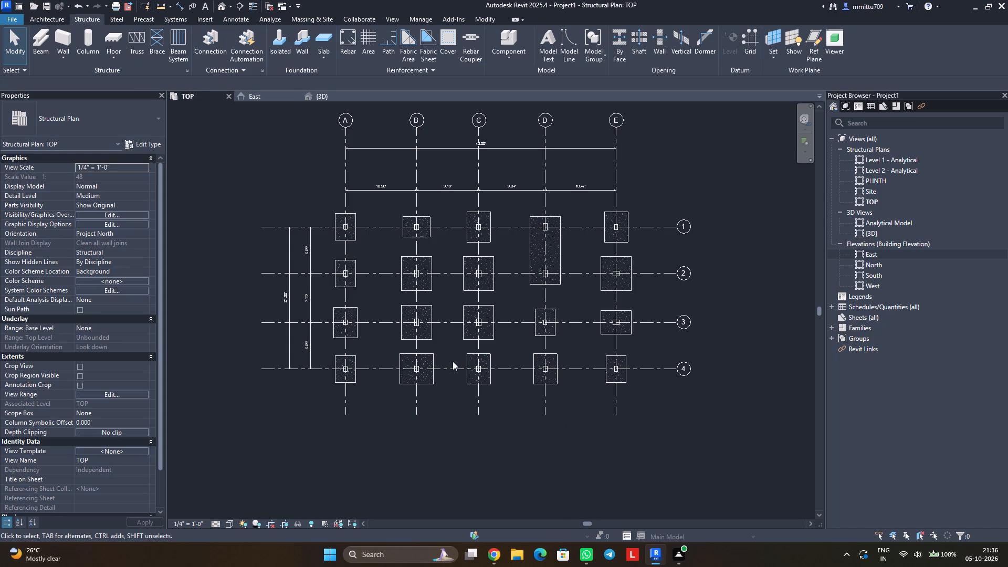
Create a section along grid A through the footing at A-1 and reduce its view depth to about 4.4'.
scroll(375, 326, "up", 3)
middle_click_drag(396, 315, 394, 348)
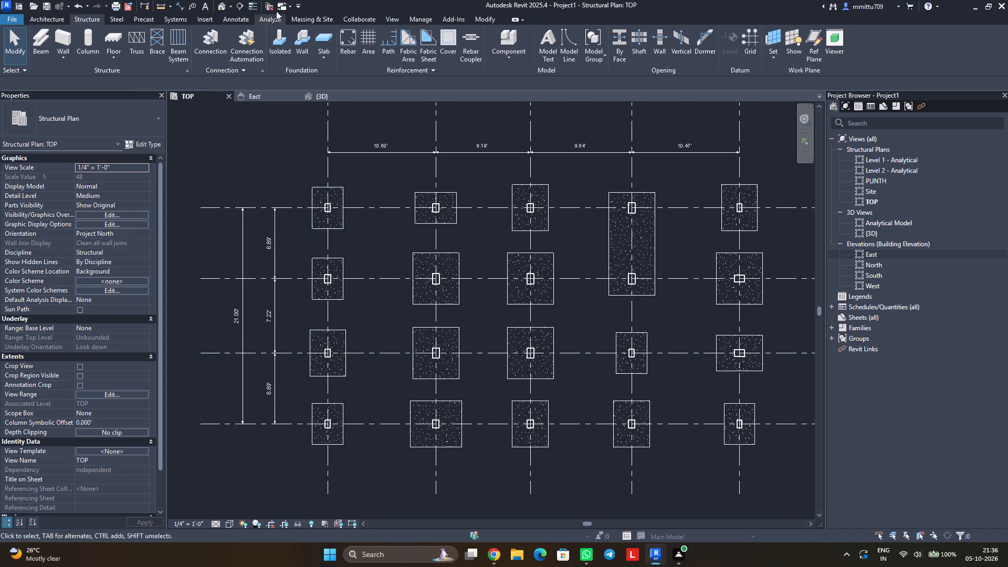
left_click(239, 4)
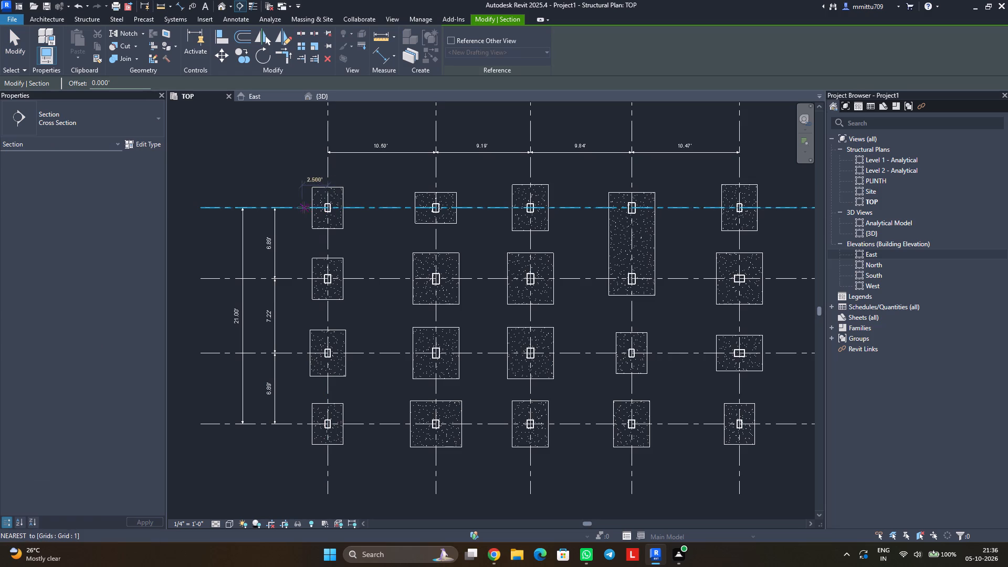
left_click(329, 174)
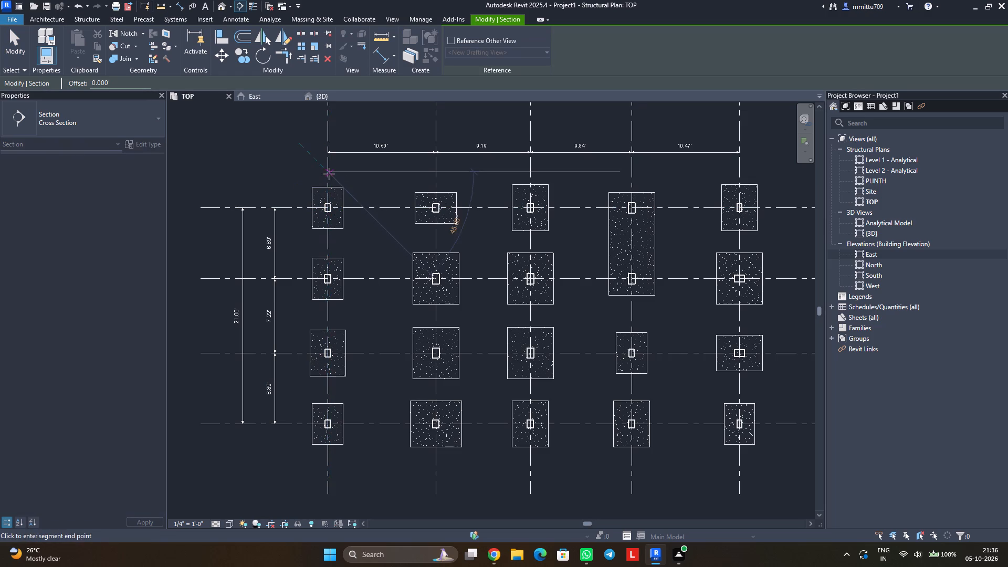
left_click(325, 239)
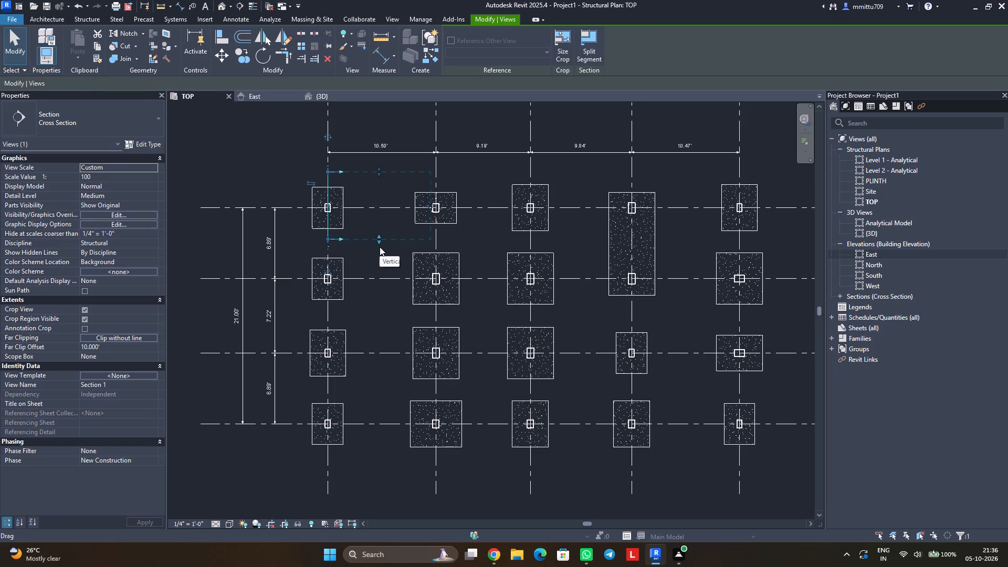
key("Escape")
key("Escape")
left_click(340, 239)
left_click_drag(424, 205, 367, 214)
left_click(399, 226)
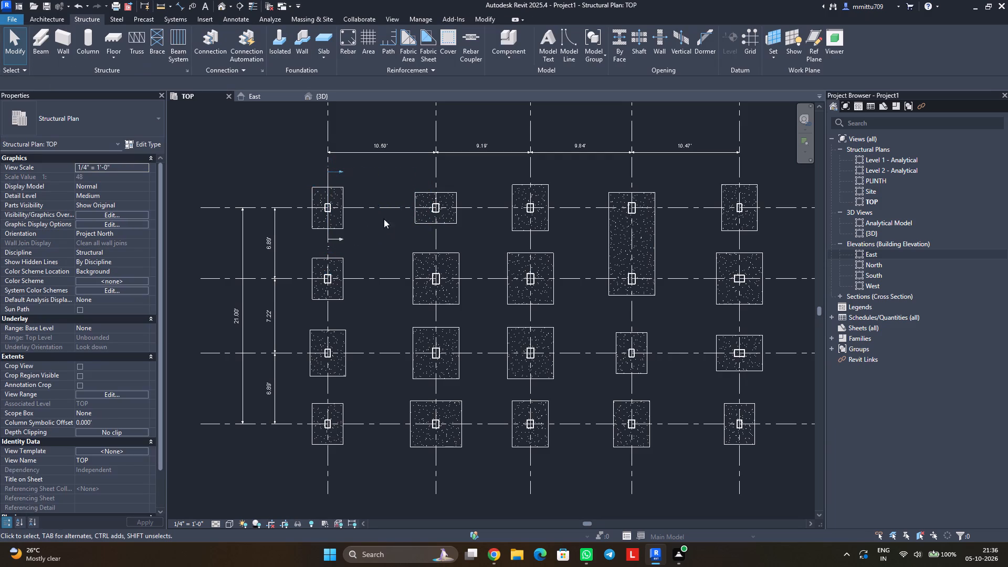
Create a second section along grid 1 across the footing at A-1 and shorten its view depth.
left_click(242, 5)
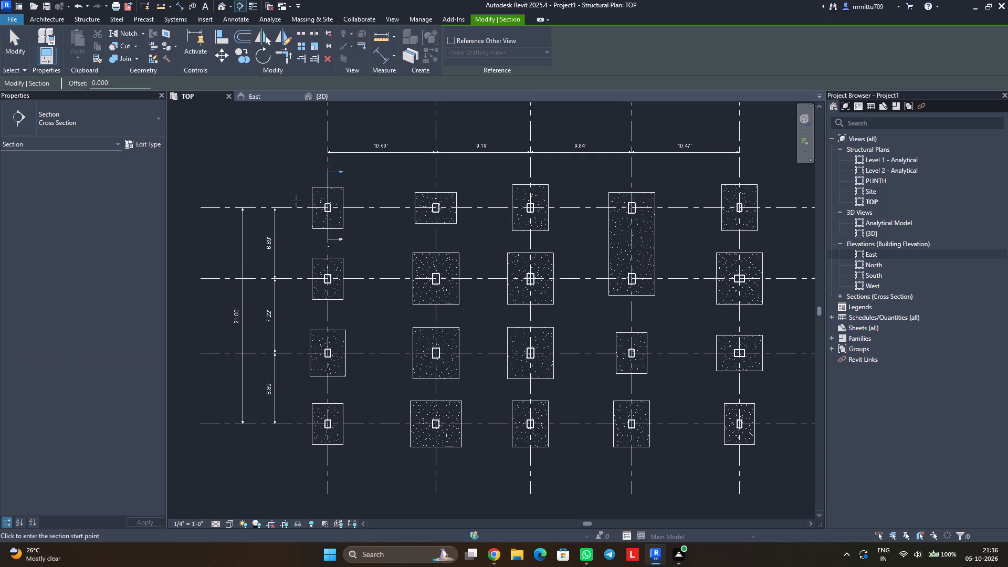
left_click(297, 205)
left_click(359, 208)
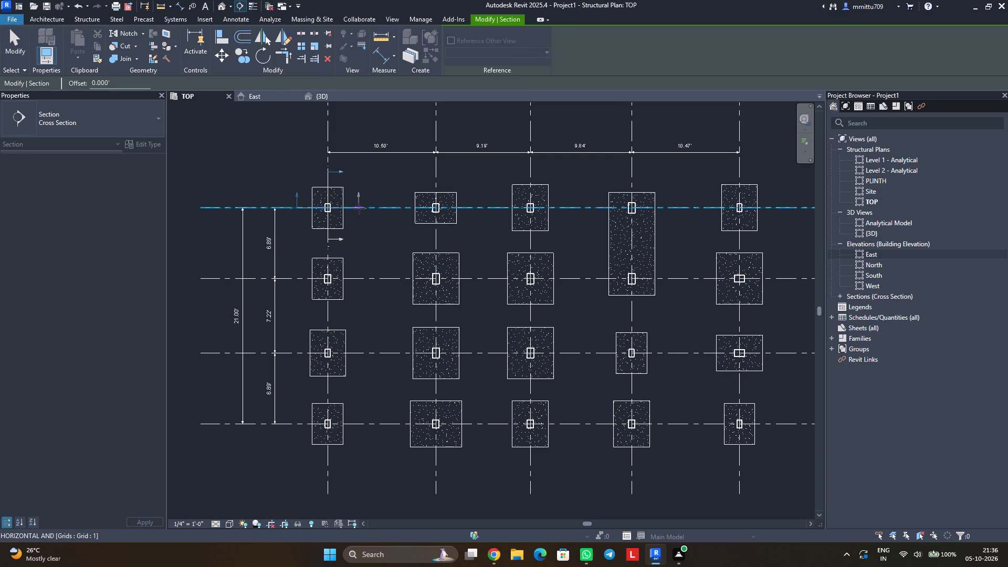
key("Escape")
key("Escape")
left_click(297, 196)
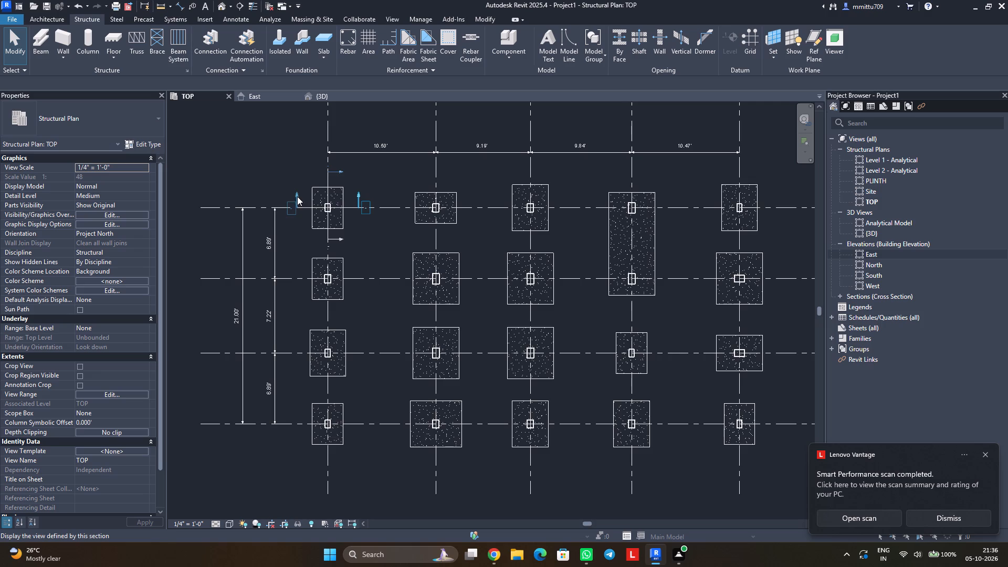
key("Escape")
left_click(296, 195)
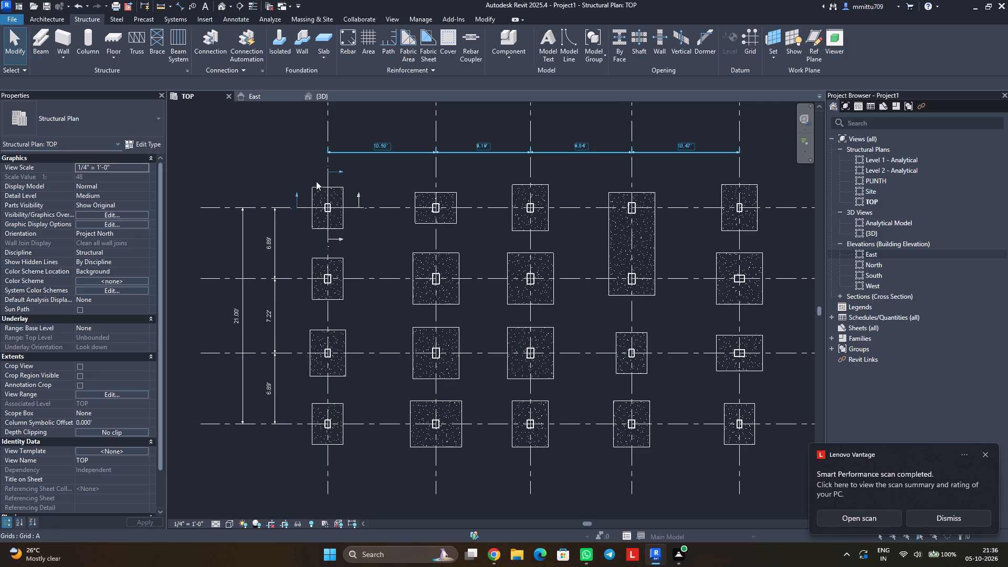
key("Escape")
key("Escape")
key("Escape")
middle_click_drag(384, 228, 399, 276)
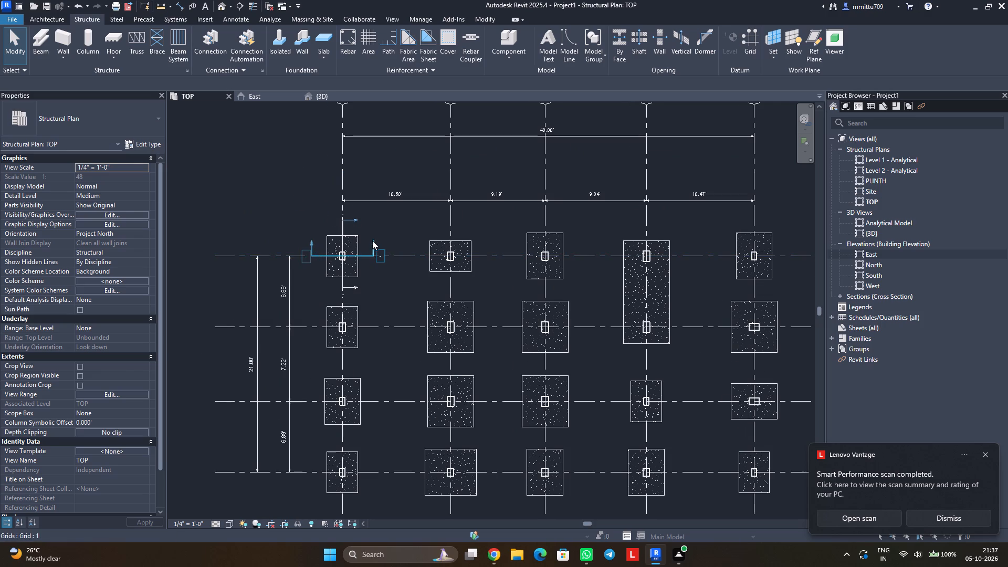
left_click(374, 239)
left_click_drag(341, 148, 350, 206)
left_click(402, 295)
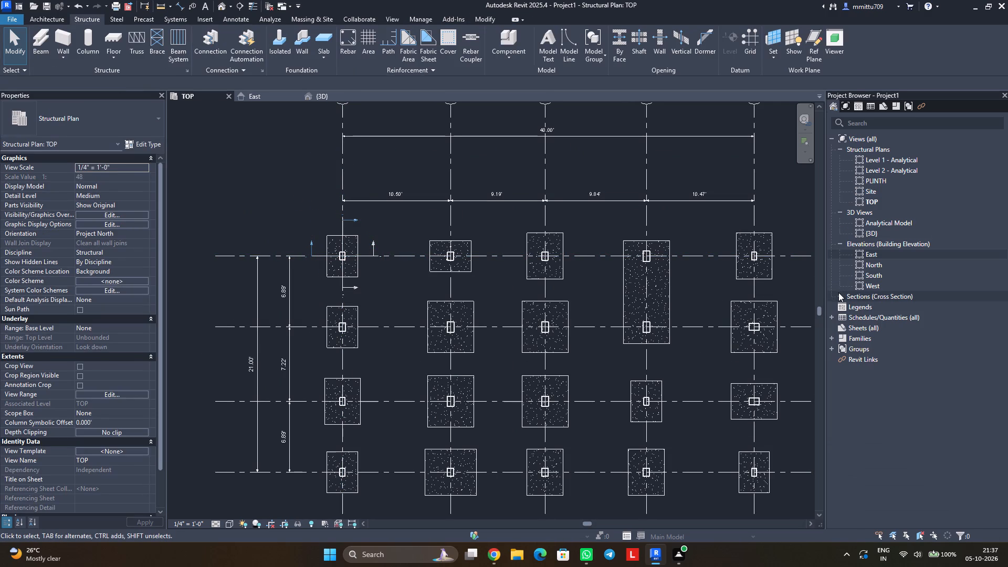
Open the Section 1 view and set its view scale to 3/16" = 1'-0".
left_click(838, 292)
double_click(895, 306)
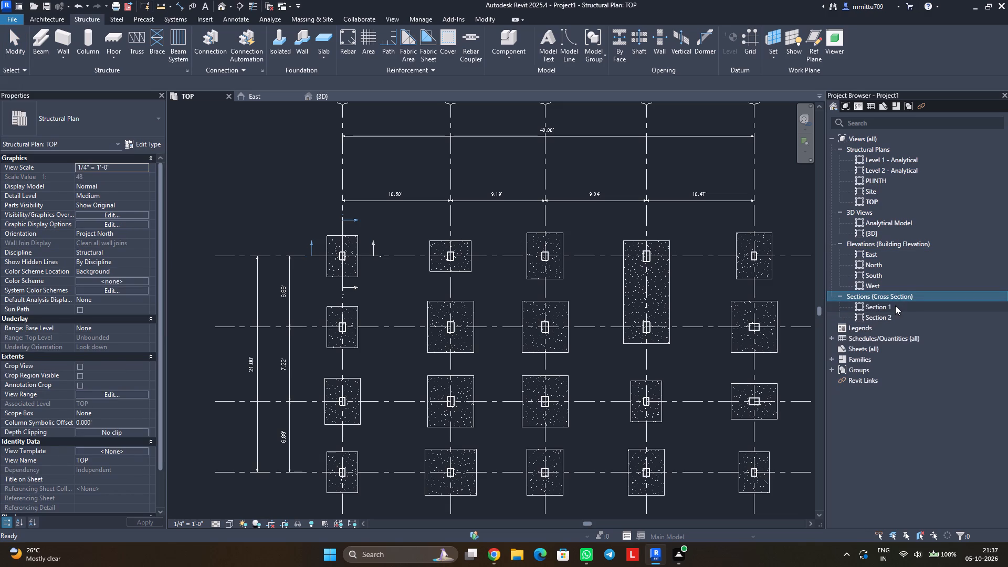
middle_click_drag(449, 422, 460, 375)
left_click(185, 519)
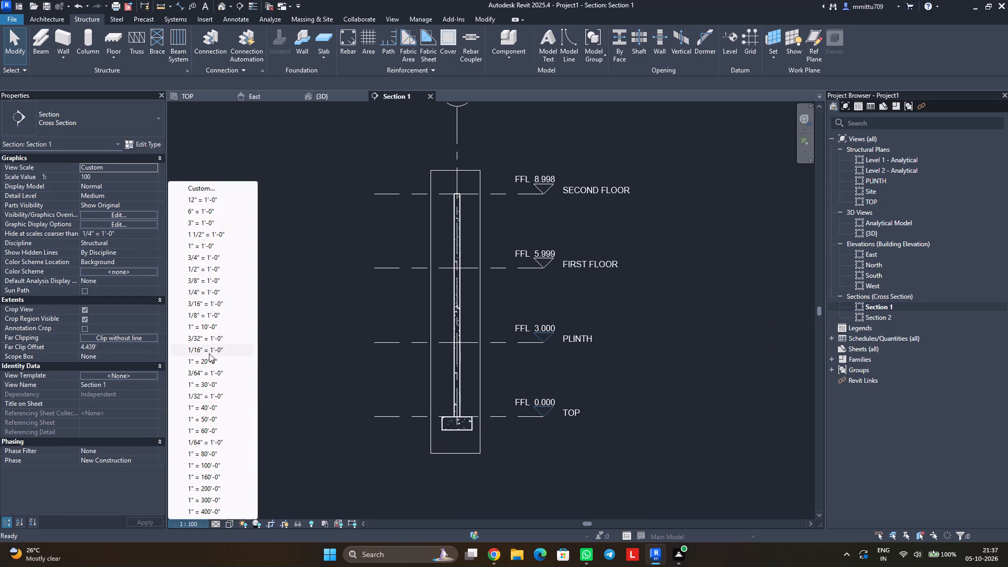
left_click(208, 280)
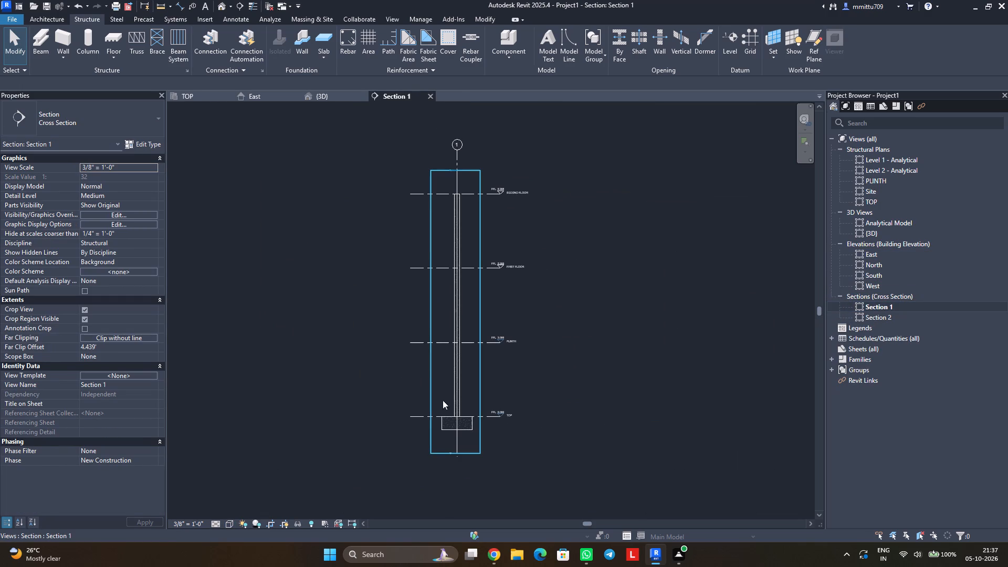
left_click(182, 525)
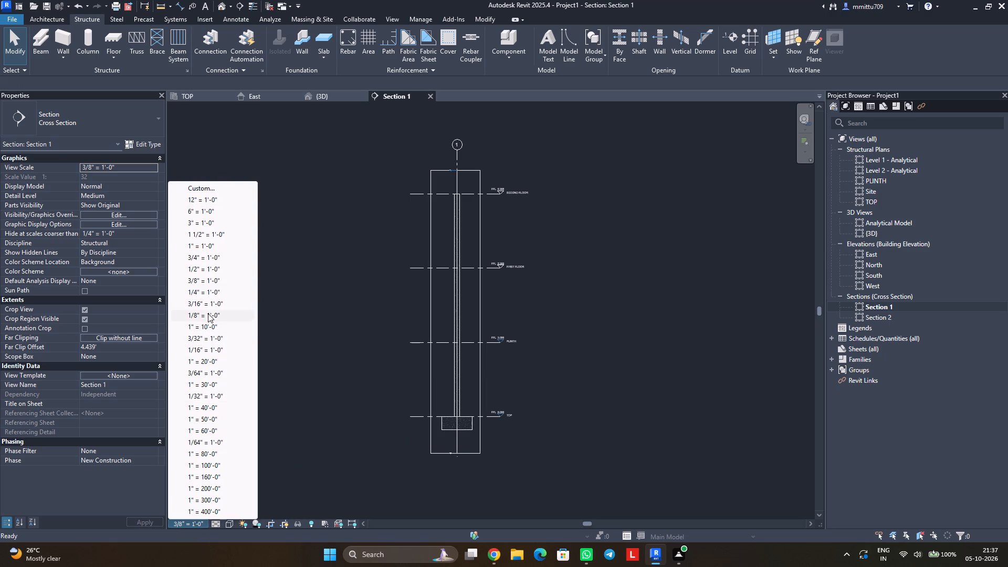
left_click(208, 301)
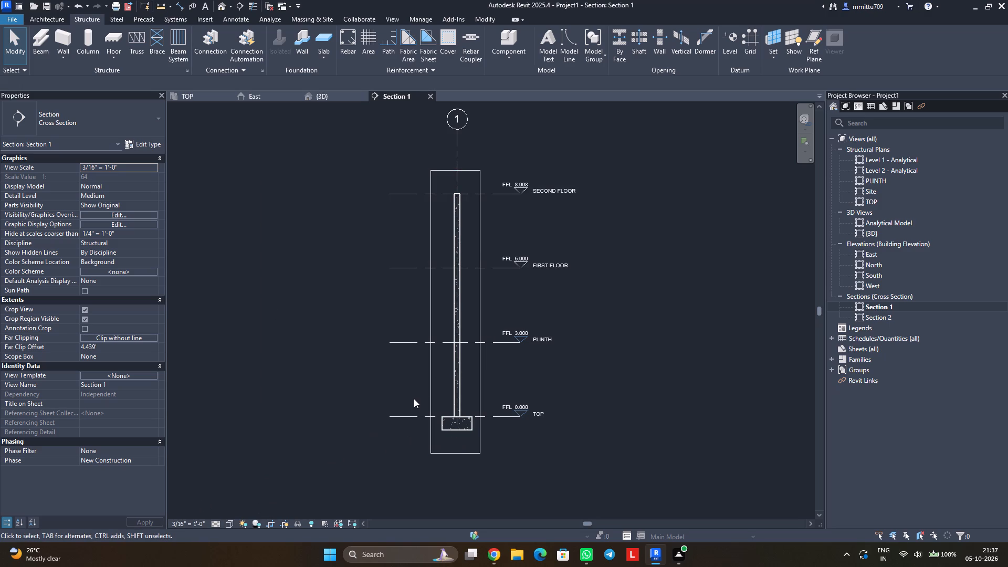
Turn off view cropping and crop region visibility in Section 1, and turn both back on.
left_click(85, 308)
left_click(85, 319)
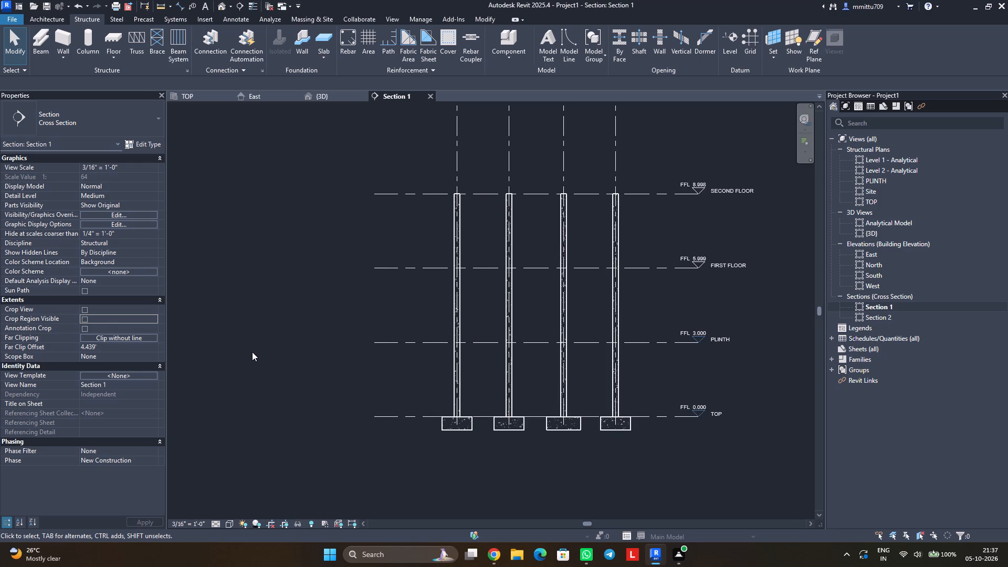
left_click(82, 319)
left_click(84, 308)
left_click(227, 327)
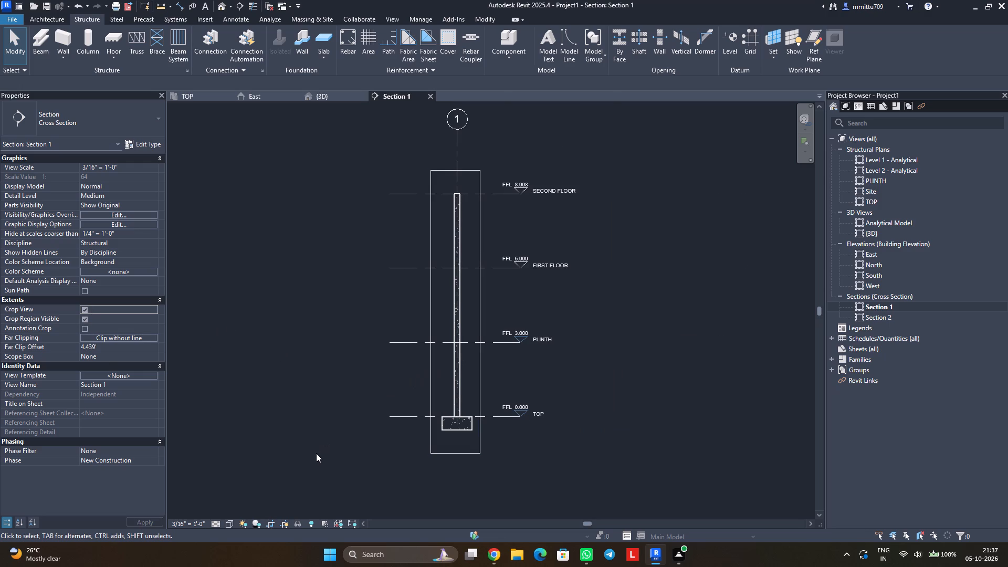
Hide the Levels annotation category in Section 1 through Visibility/Graphic Overrides.
type("VG")
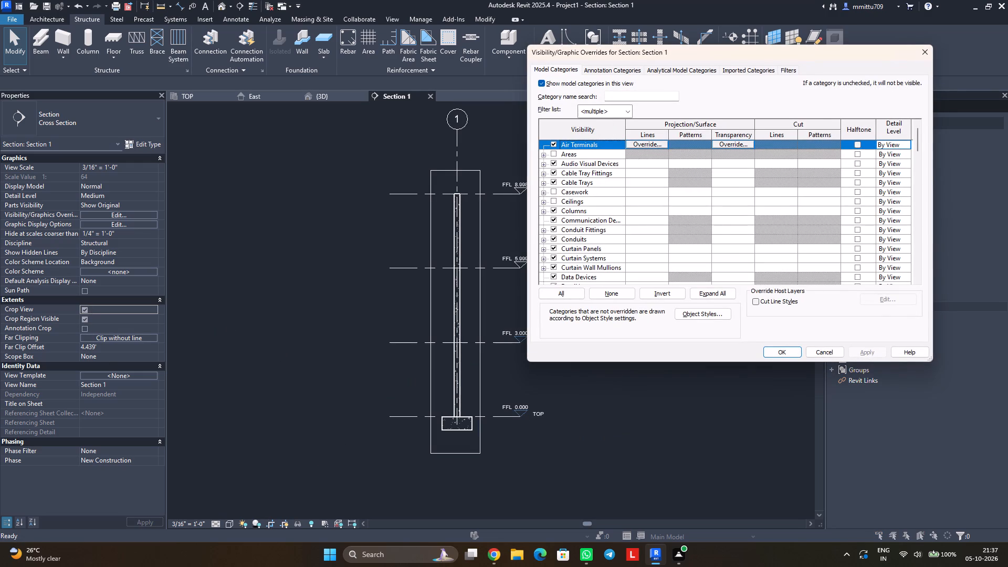
left_click(610, 70)
key("l")
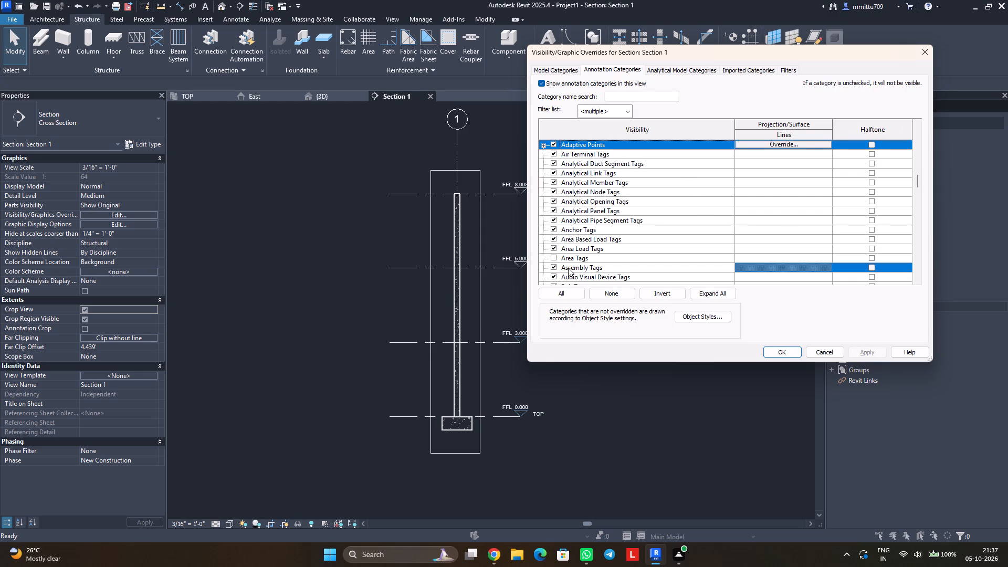
left_click(550, 265)
left_click(779, 352)
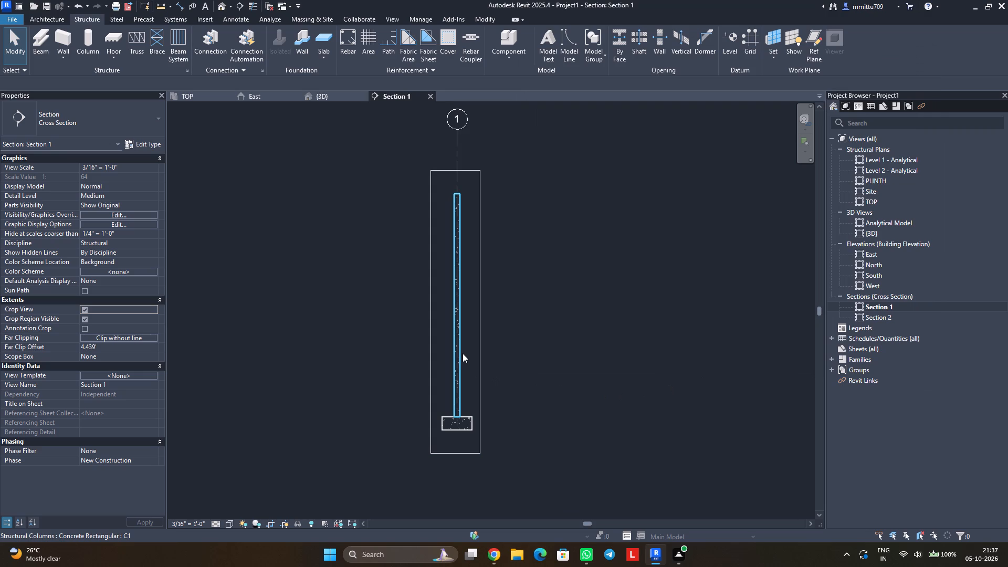
Hide the Grids annotation category in Section 1 through Visibility/Graphic Overrides.
type("VG")
left_click(623, 65)
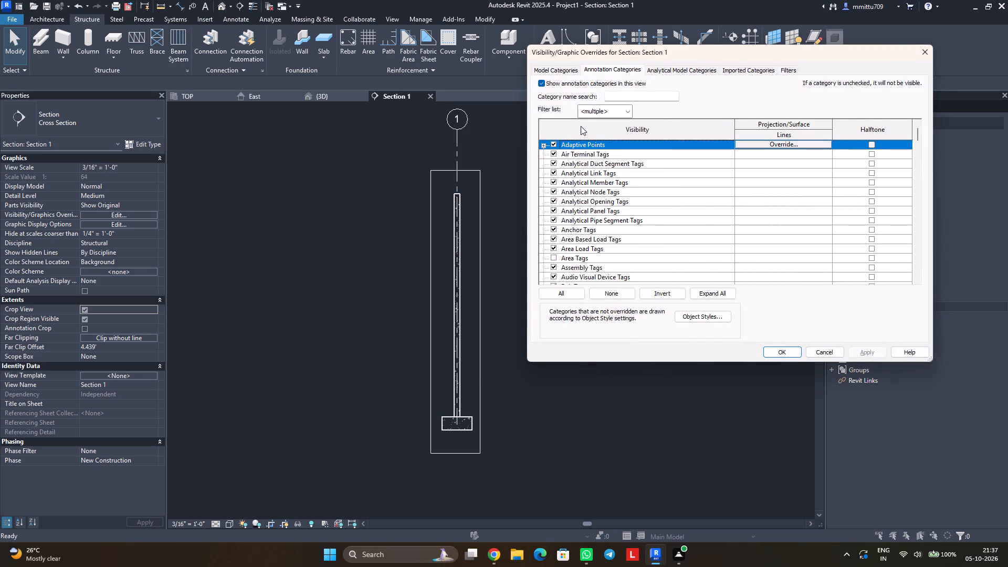
type("GR")
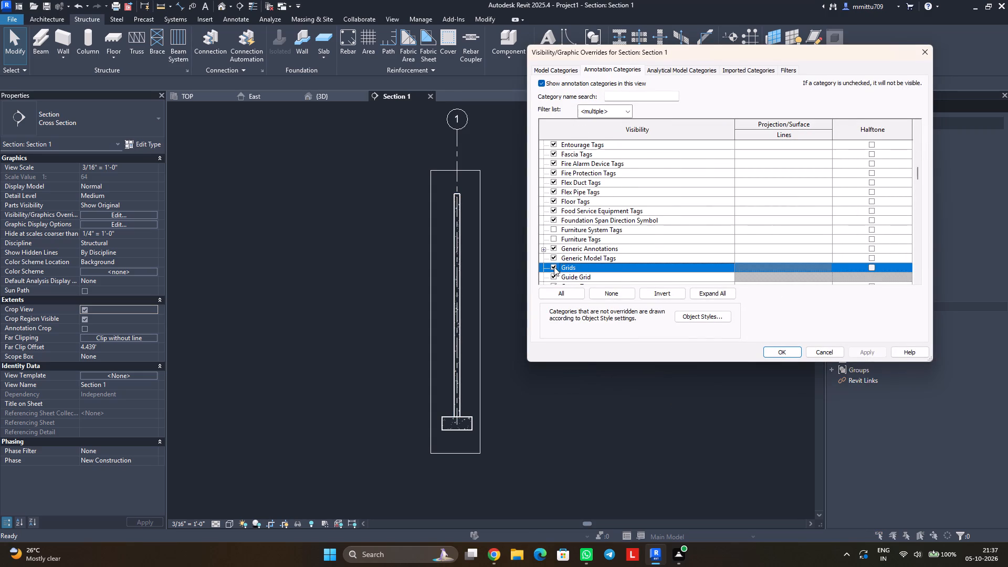
left_click(554, 267)
left_click(781, 350)
left_click(582, 358)
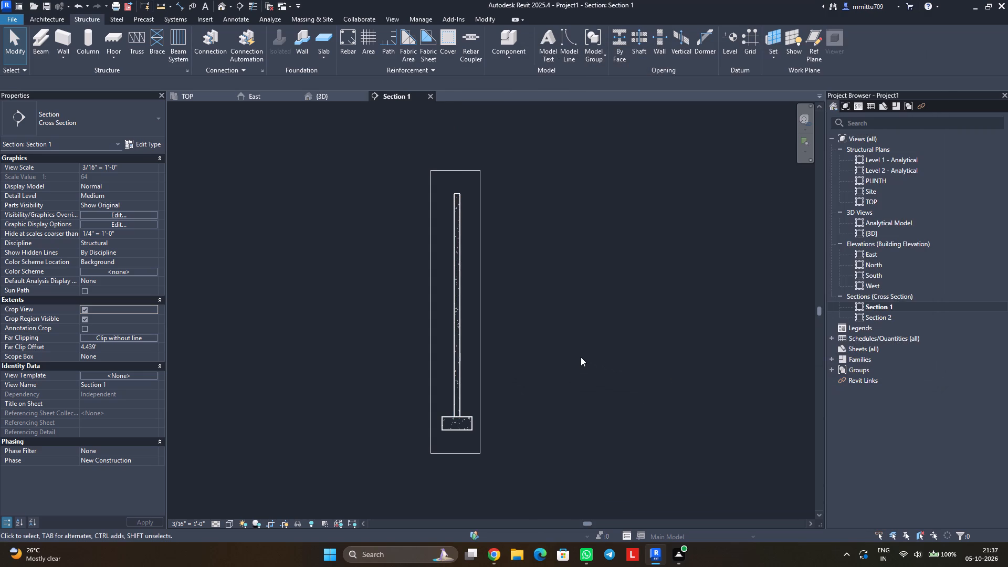
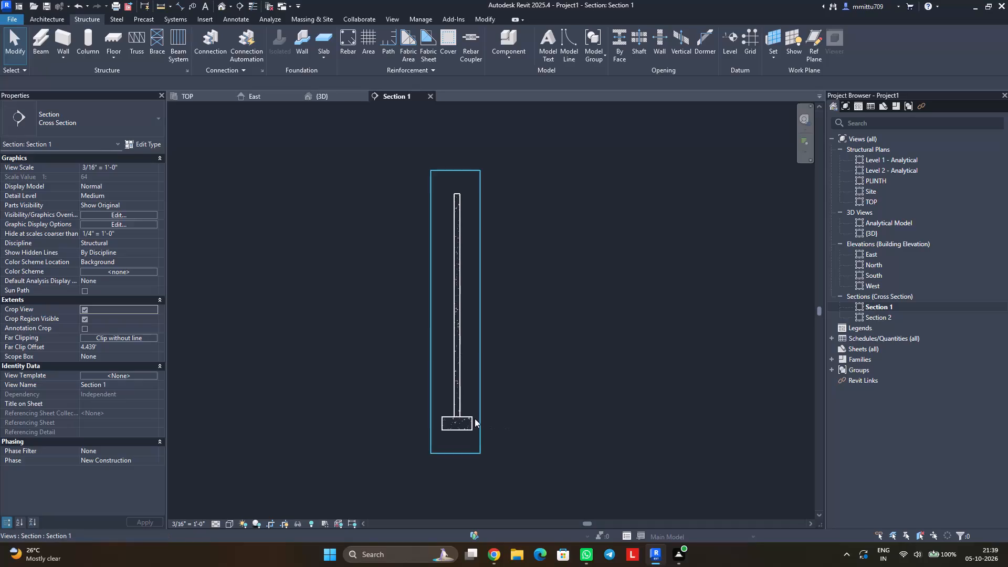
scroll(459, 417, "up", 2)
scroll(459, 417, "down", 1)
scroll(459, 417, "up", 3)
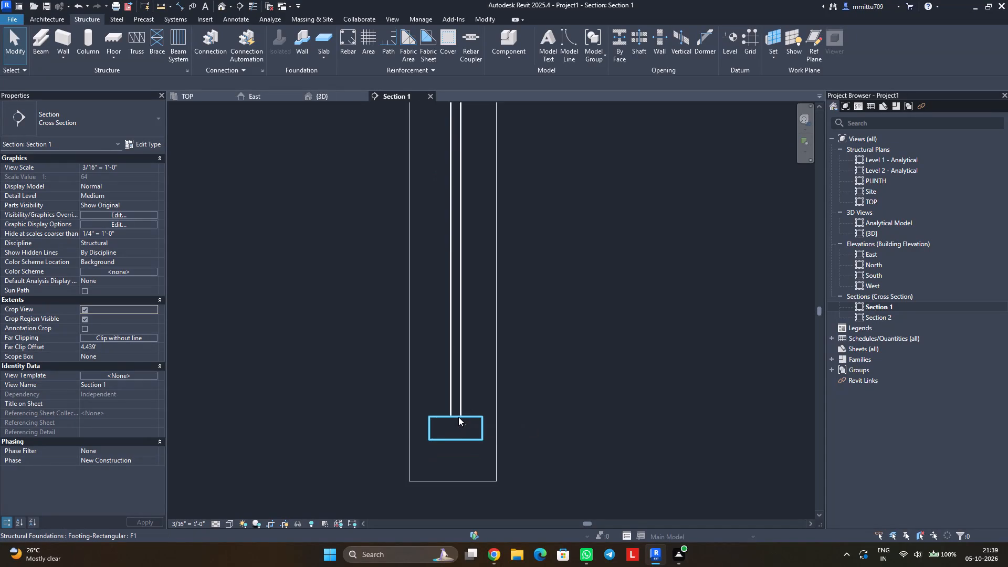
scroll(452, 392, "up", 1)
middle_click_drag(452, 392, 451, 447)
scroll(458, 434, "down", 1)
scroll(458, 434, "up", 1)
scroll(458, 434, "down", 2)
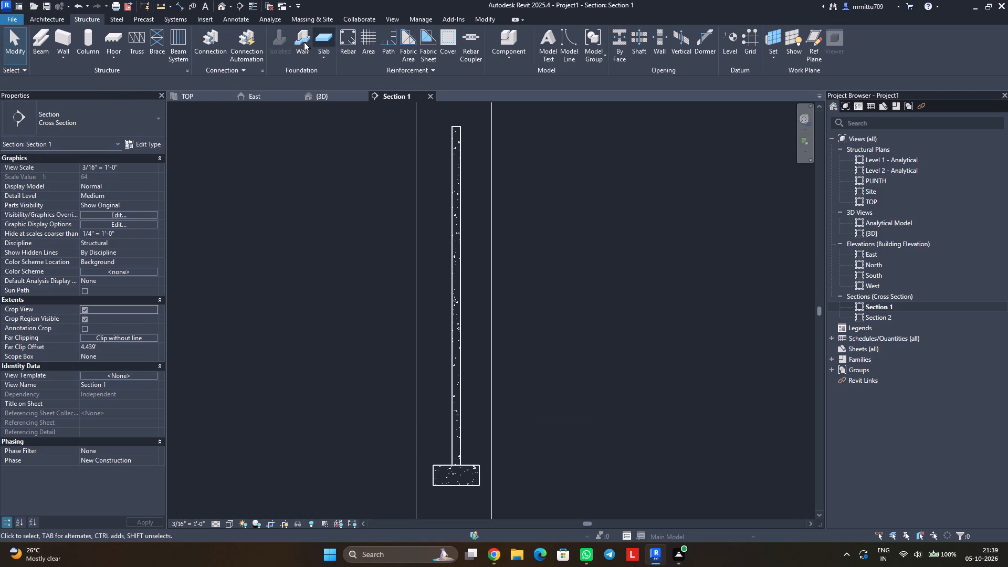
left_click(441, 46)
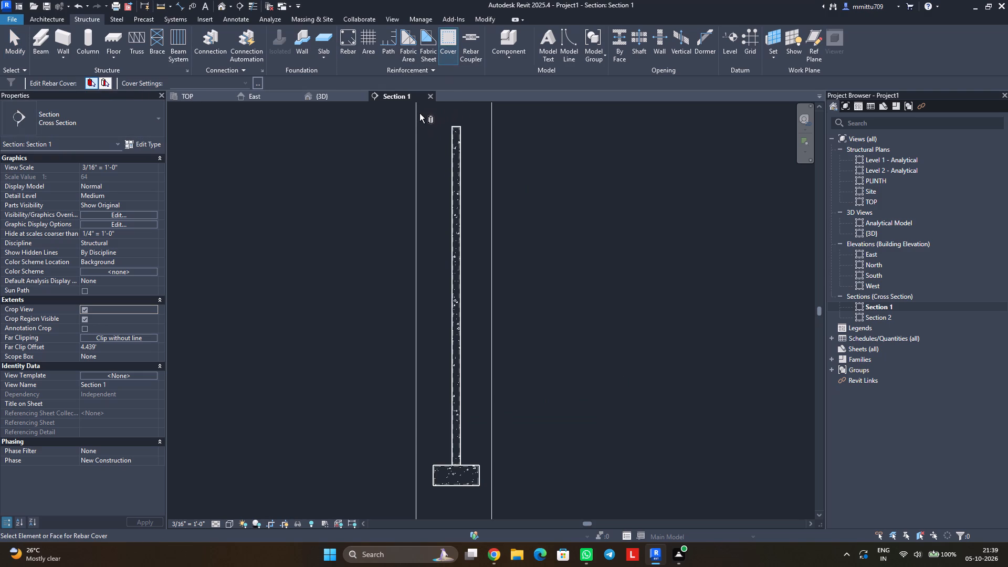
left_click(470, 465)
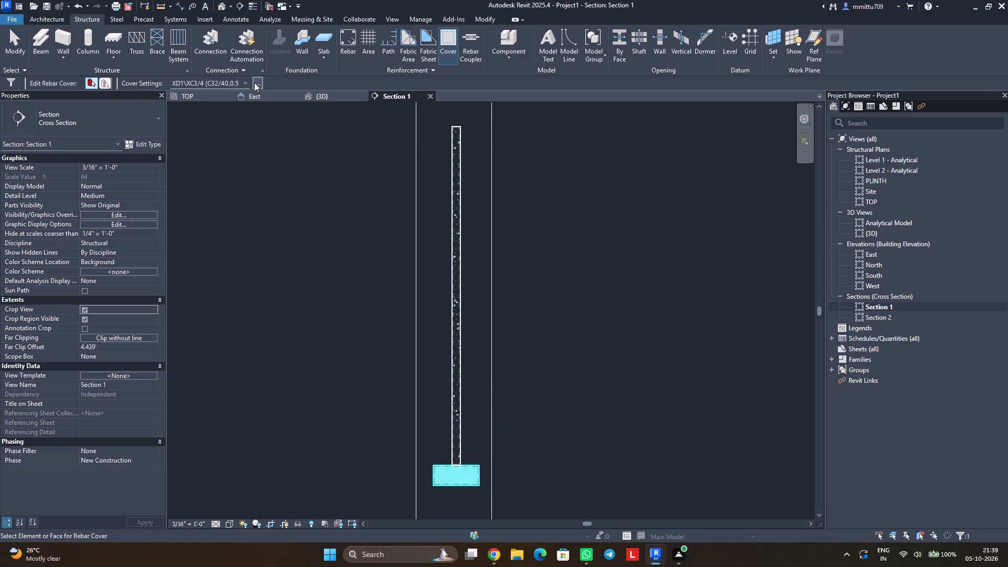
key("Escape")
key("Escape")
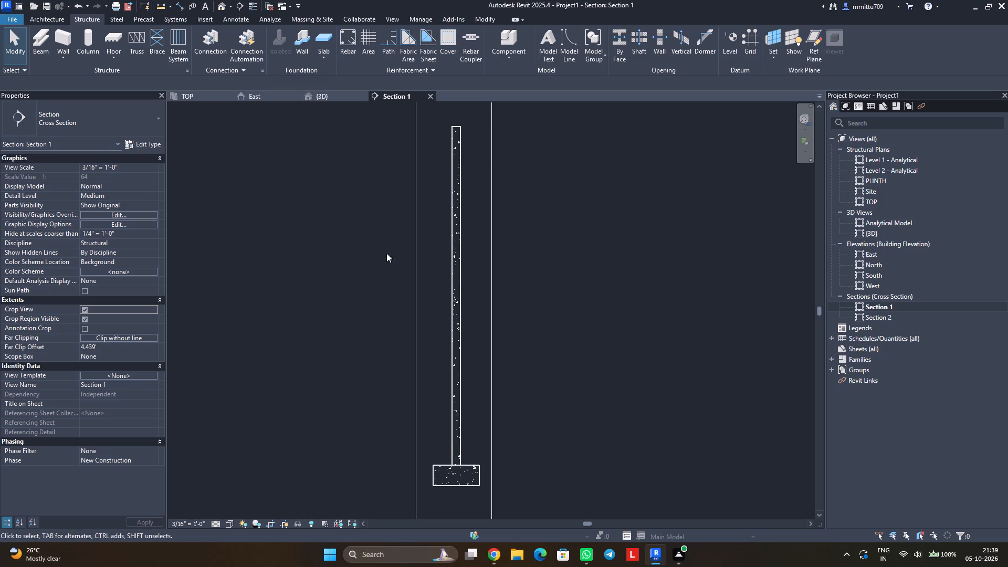
Add a rebar cover setting of 50 mm named FOOTING in Rebar Cover Settings.
left_click(454, 41)
left_click(257, 81)
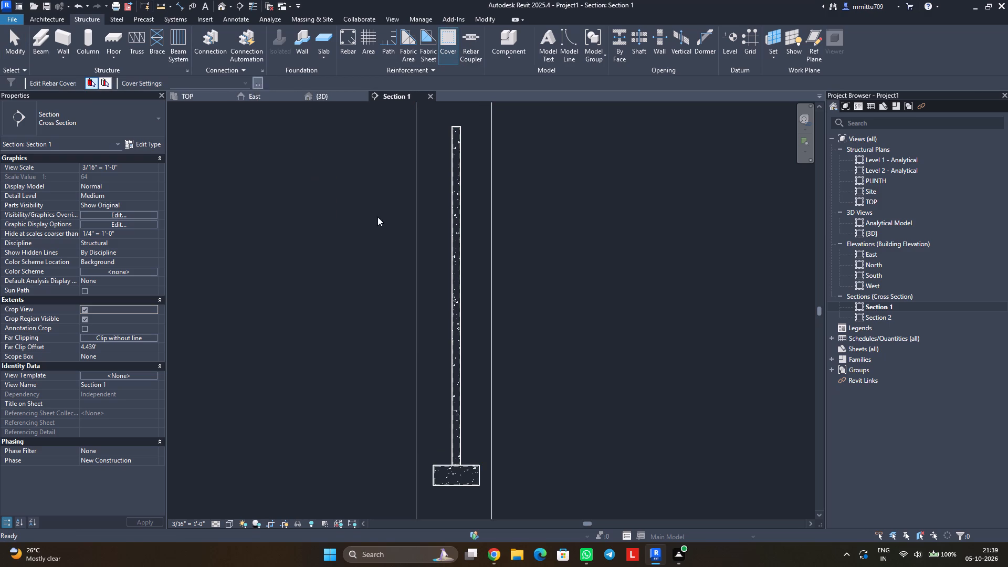
left_click(624, 249)
double_click(562, 316)
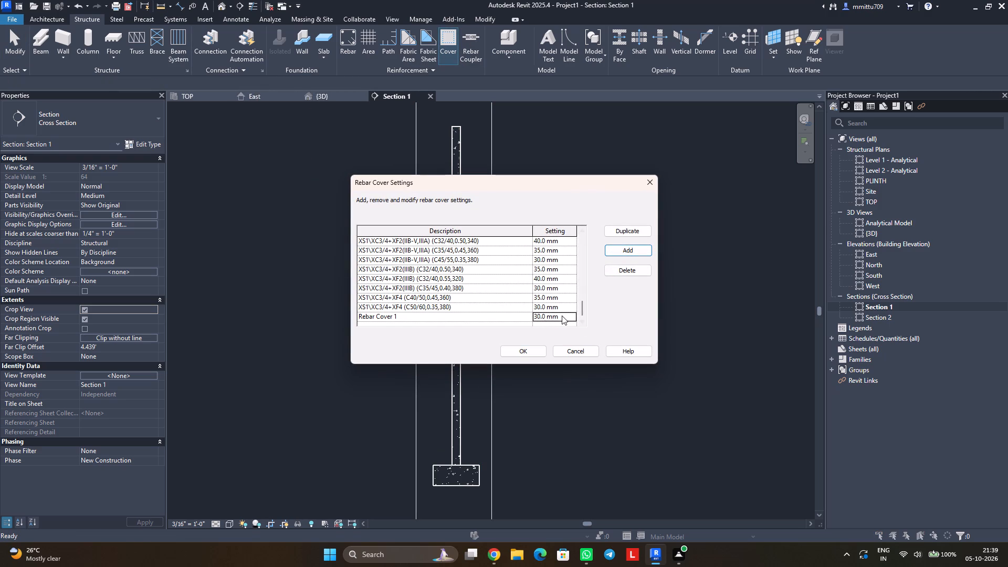
left_click_drag(562, 316, 532, 318)
key("5")
type("0MM")
key("Return")
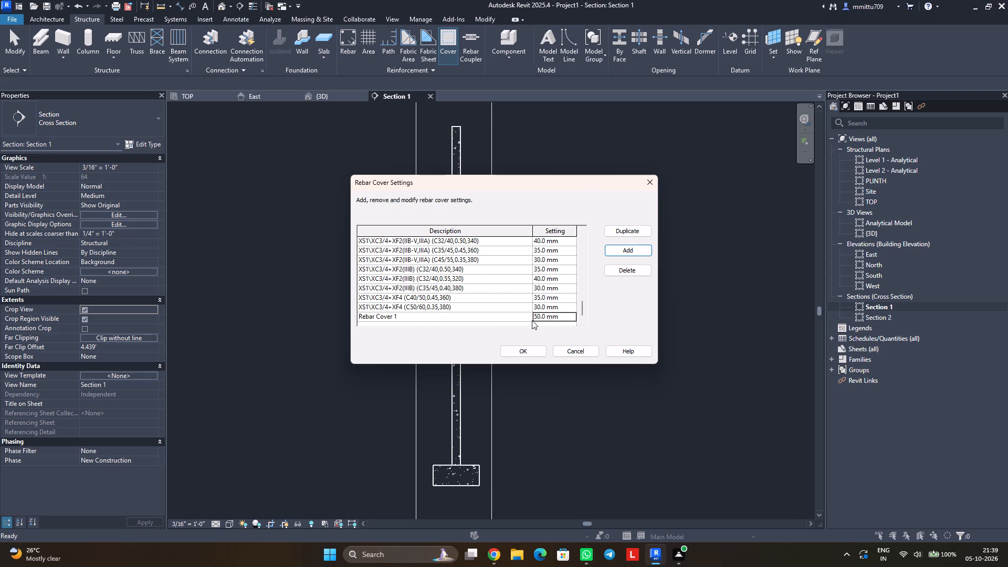
left_click(418, 318)
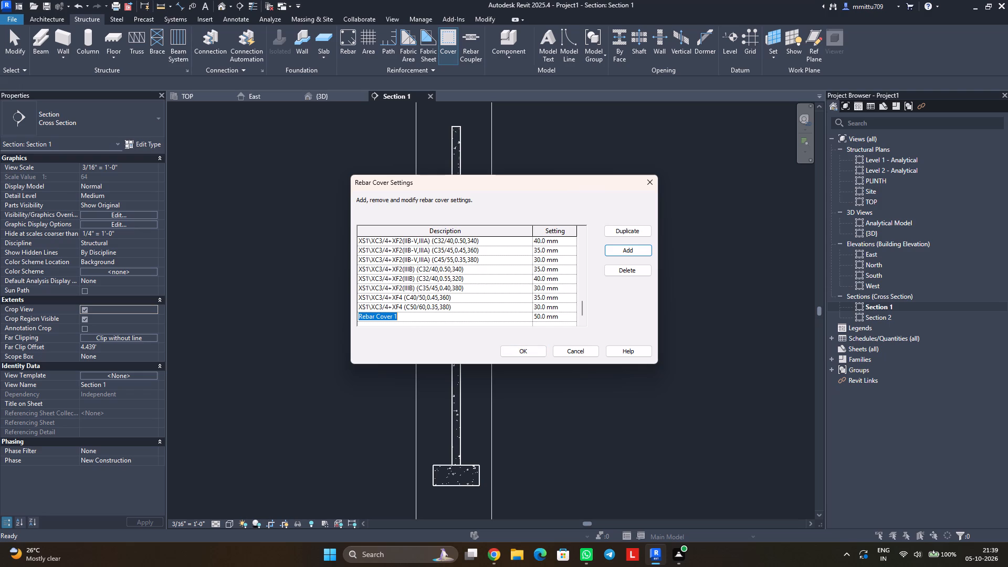
type("FOOTING")
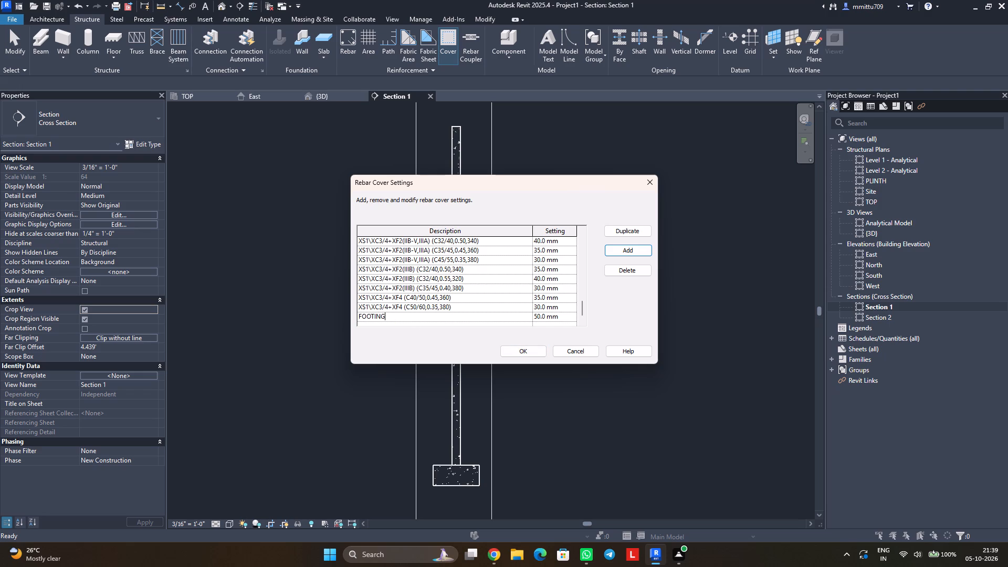
key("Return")
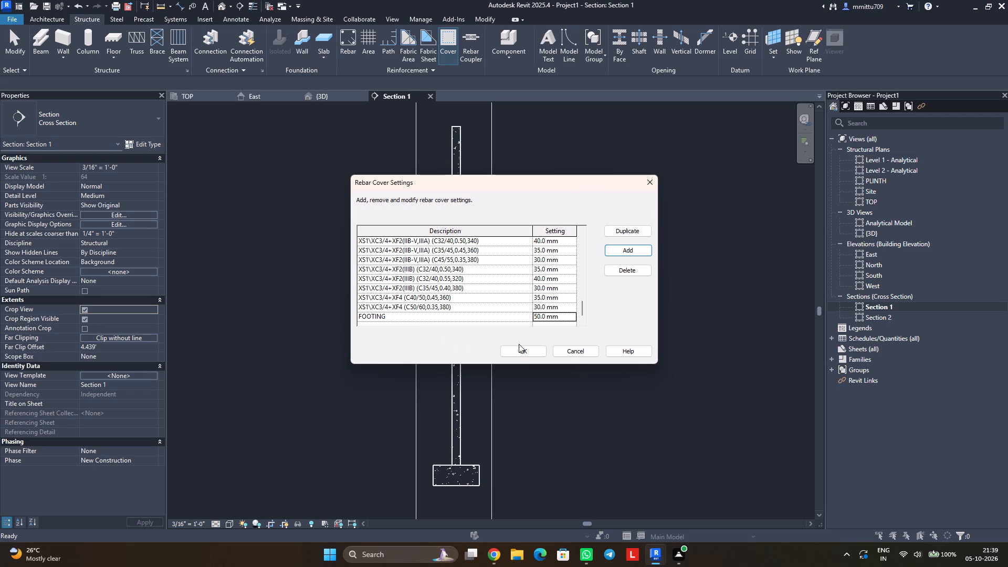
left_click(523, 349)
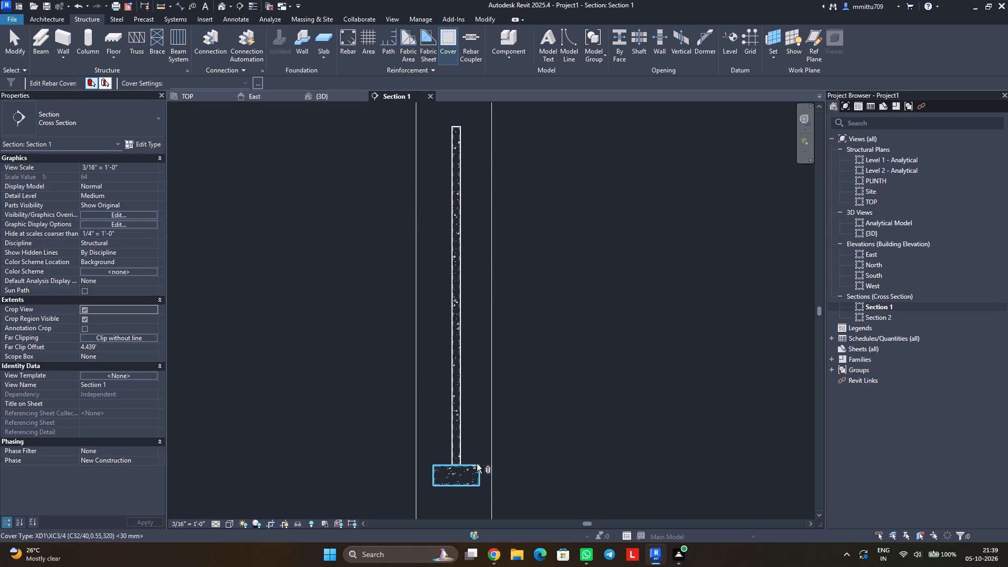
Assign the FOOTING <50 mm> rebar cover to the footing in Section 1.
left_click(477, 464)
left_click(246, 85)
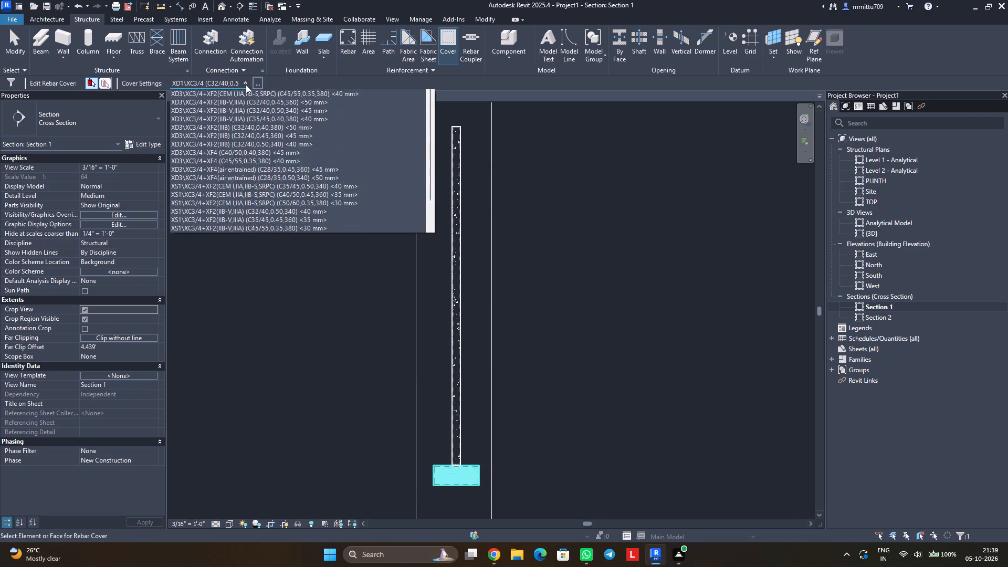
scroll(248, 100, "up", 1)
scroll(248, 100, "down", 1)
scroll(248, 100, "up", 6)
scroll(248, 100, "down", 1)
scroll(248, 100, "up", 1)
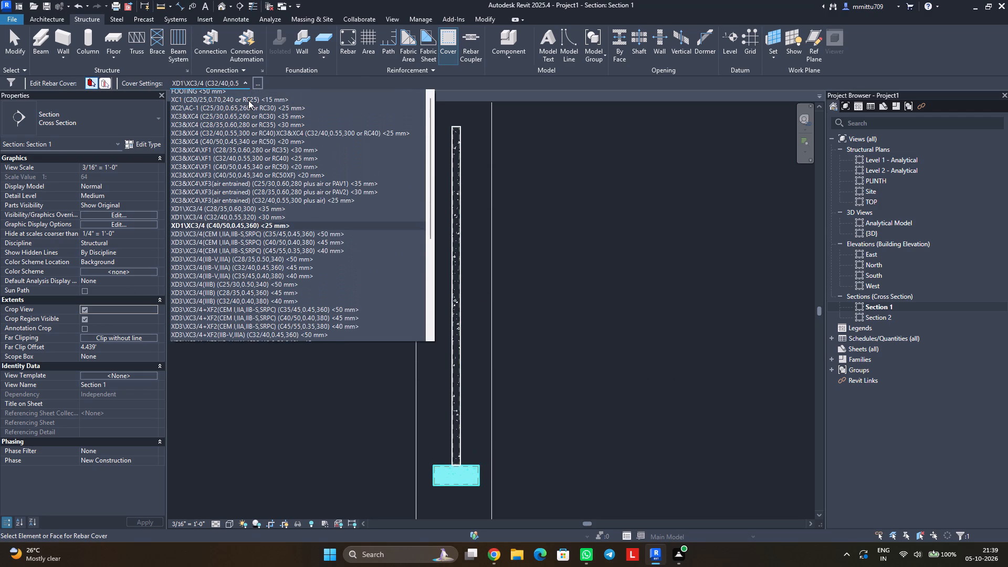
left_click(234, 92)
left_click(310, 296)
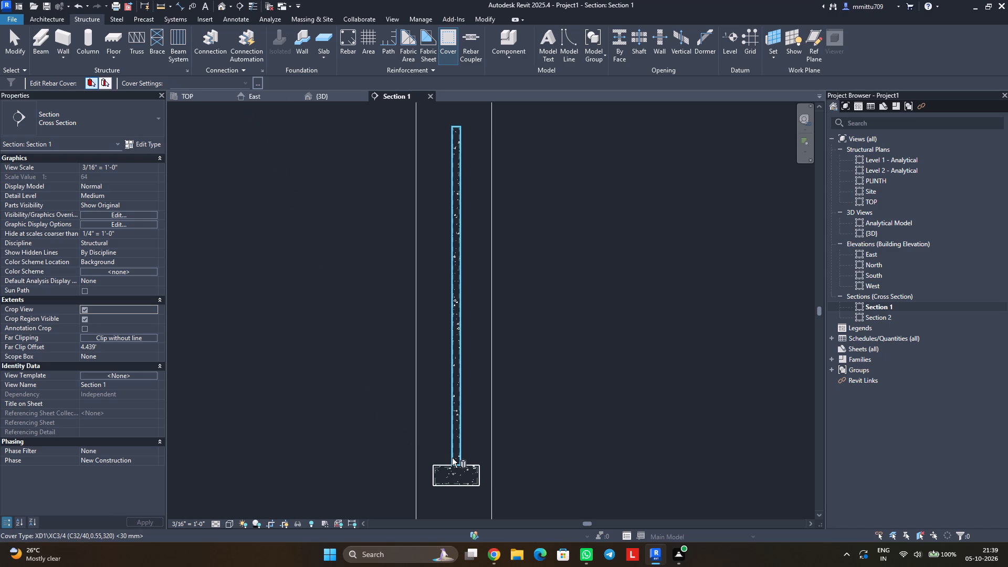
Place a single H12 rebar of shape 21 inside the footing in Section 1, parallel to the work plane.
left_click(342, 40)
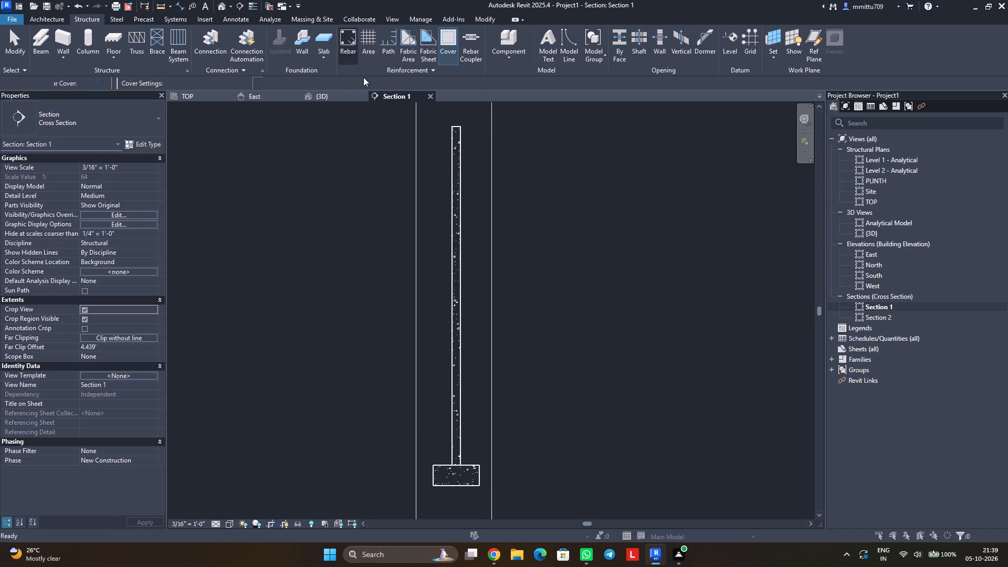
left_click(528, 299)
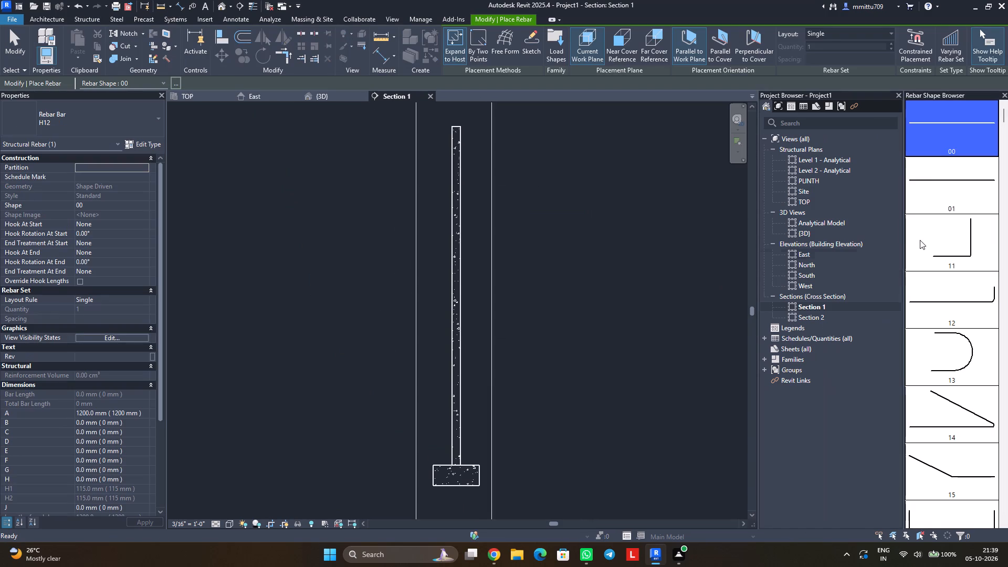
scroll(922, 241, "down", 1)
scroll(922, 241, "up", 1)
scroll(922, 242, "down", 9)
scroll(929, 250, "up", 1)
scroll(929, 250, "down", 2)
scroll(930, 251, "up", 1)
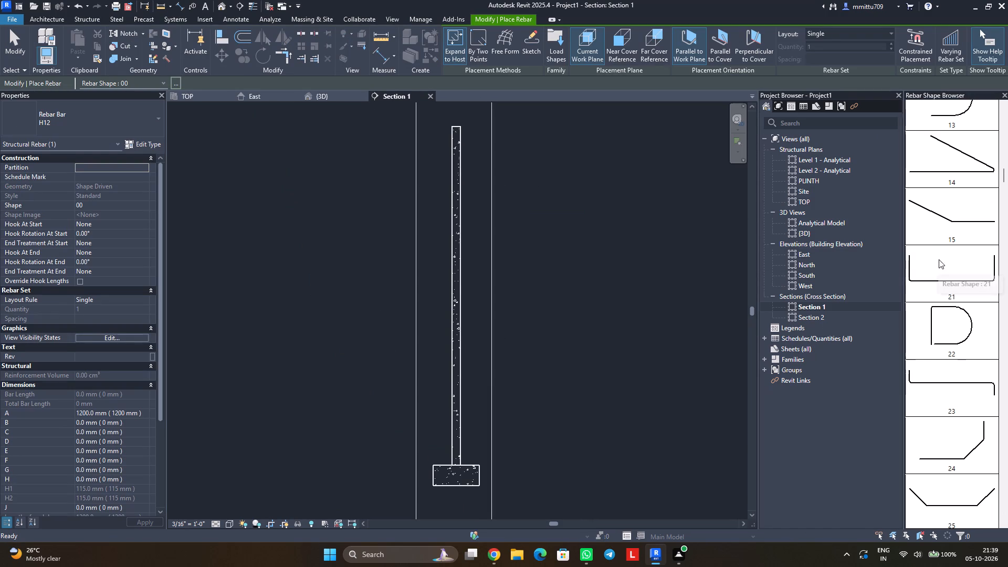
left_click(960, 284)
middle_click_drag(467, 495, 461, 417)
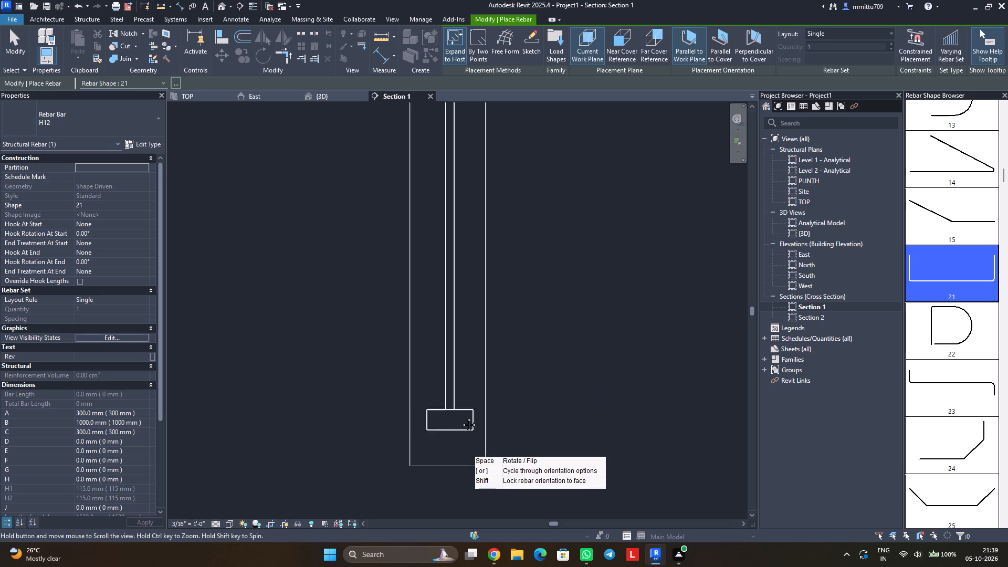
middle_click_drag(461, 417, 480, 333)
scroll(480, 333, "up", 5)
scroll(474, 320, "down", 1)
scroll(470, 319, "up", 8)
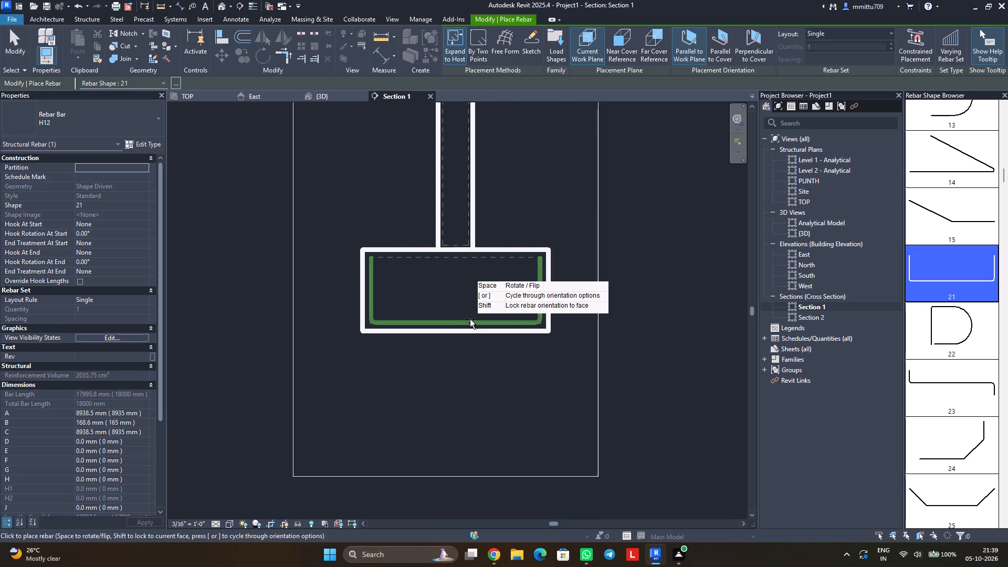
middle_click_drag(469, 316, 469, 346)
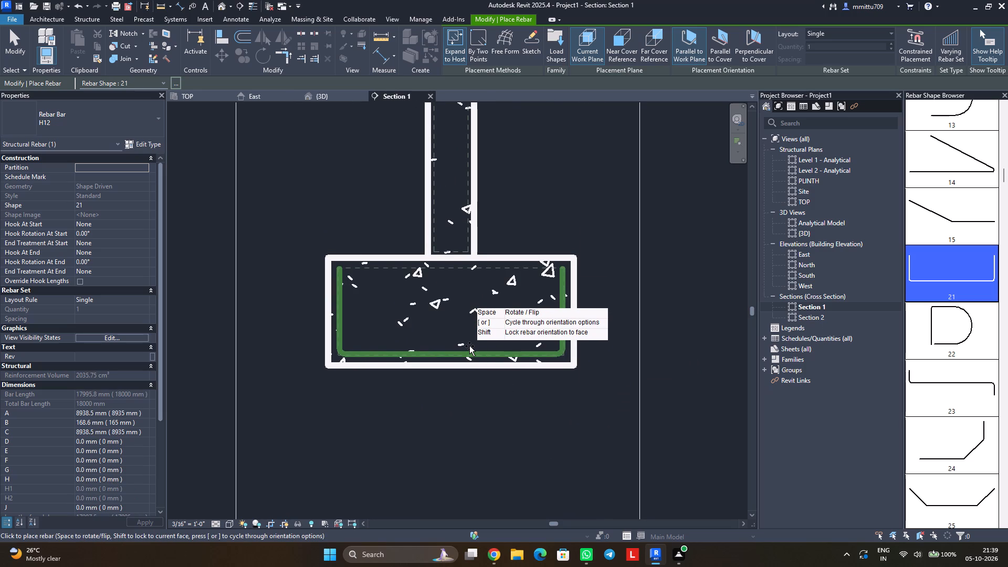
left_click(469, 346)
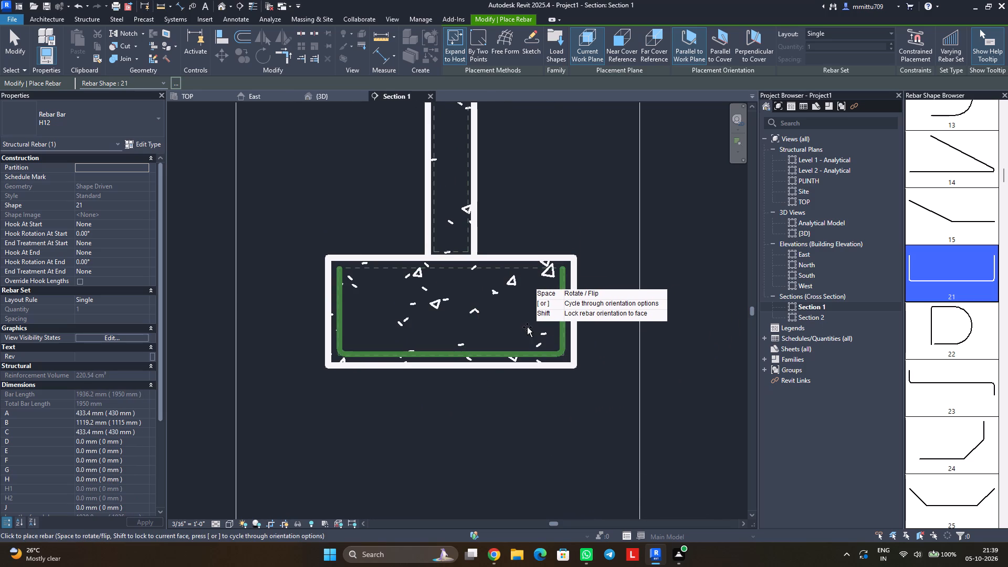
key("Escape")
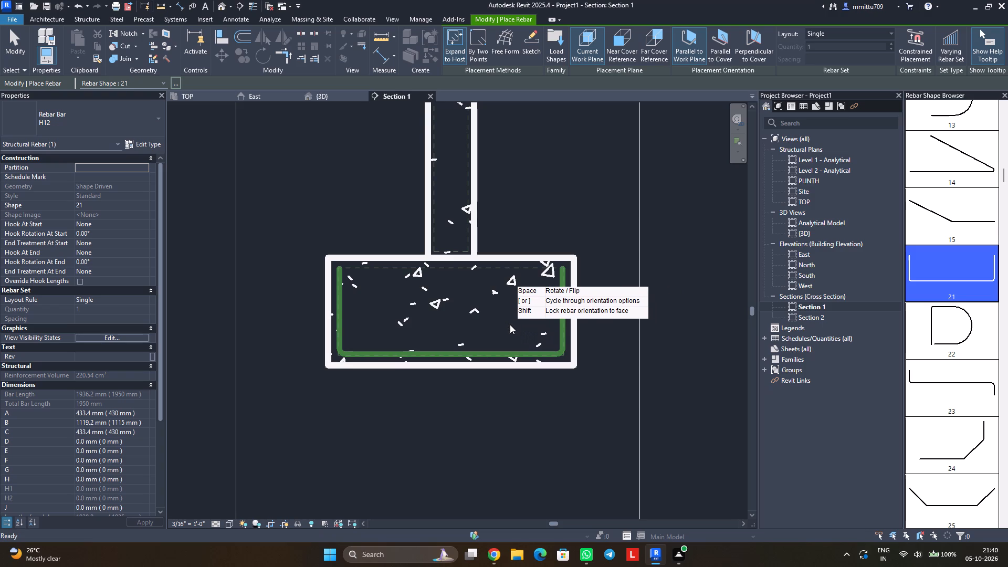
key("Escape")
key("Escape")
Change the footing rebar's layout to Maximum Spacing with a spacing of 6".
left_click(541, 351)
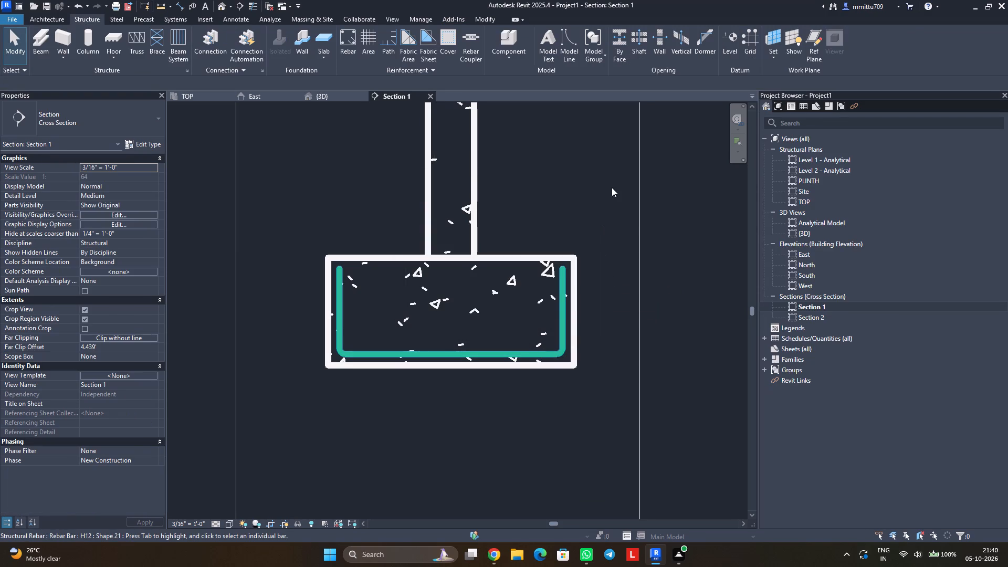
left_click(586, 34)
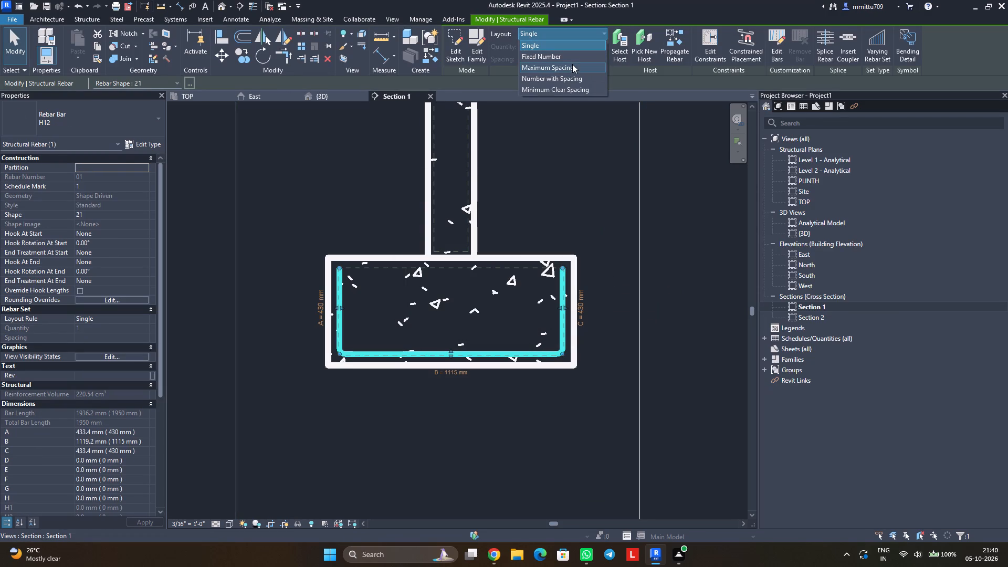
left_click(566, 67)
left_click(555, 58)
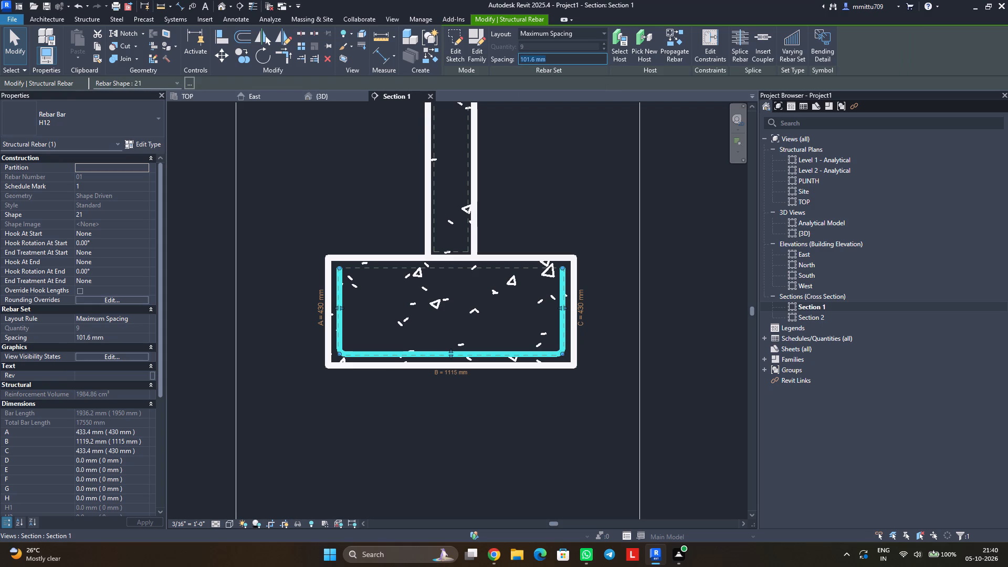
type("150")
key("BackSpace")
key("BackSpace")
key("BackSpace")
type("6\"")
key("Return")
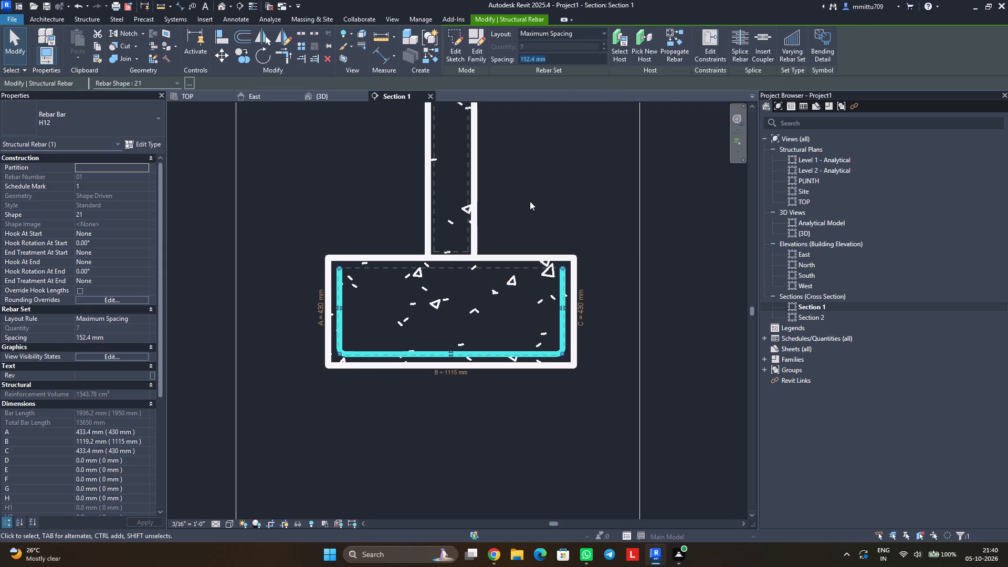
left_click(530, 201)
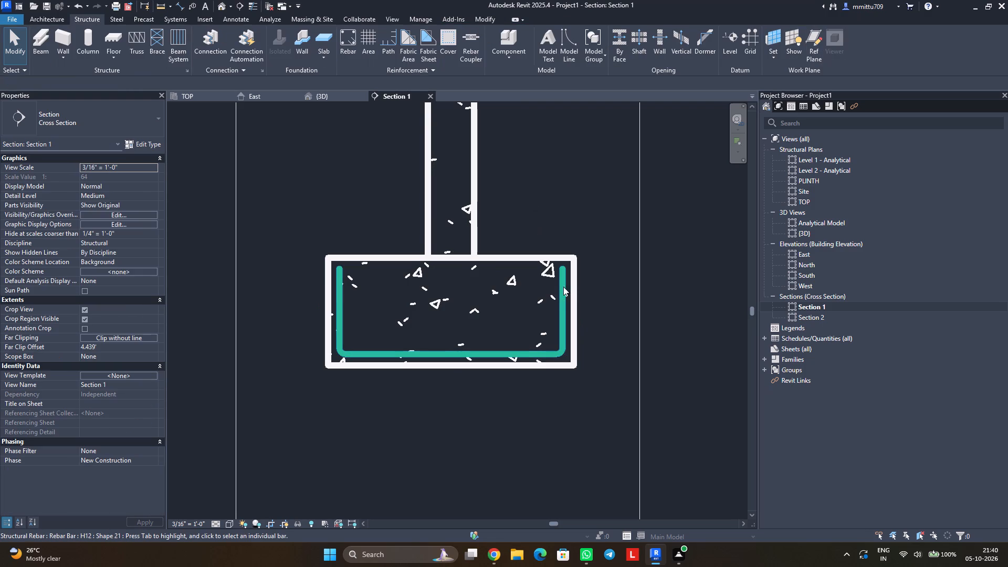
Set both upright legs of the footing rebar, segments C and A, to 6" long.
left_click(563, 287)
left_click(581, 305)
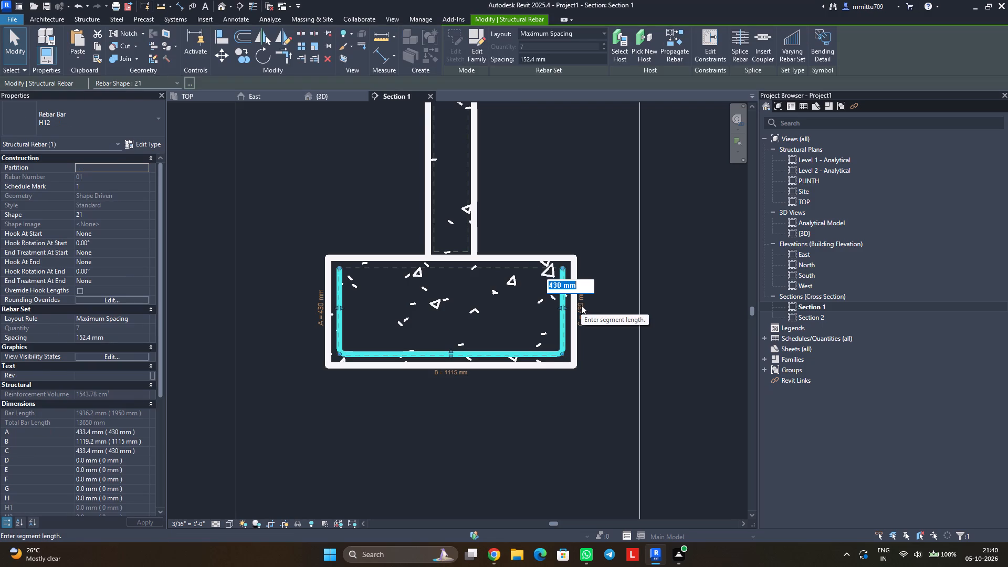
type("6\"")
key("Return")
left_click(319, 308)
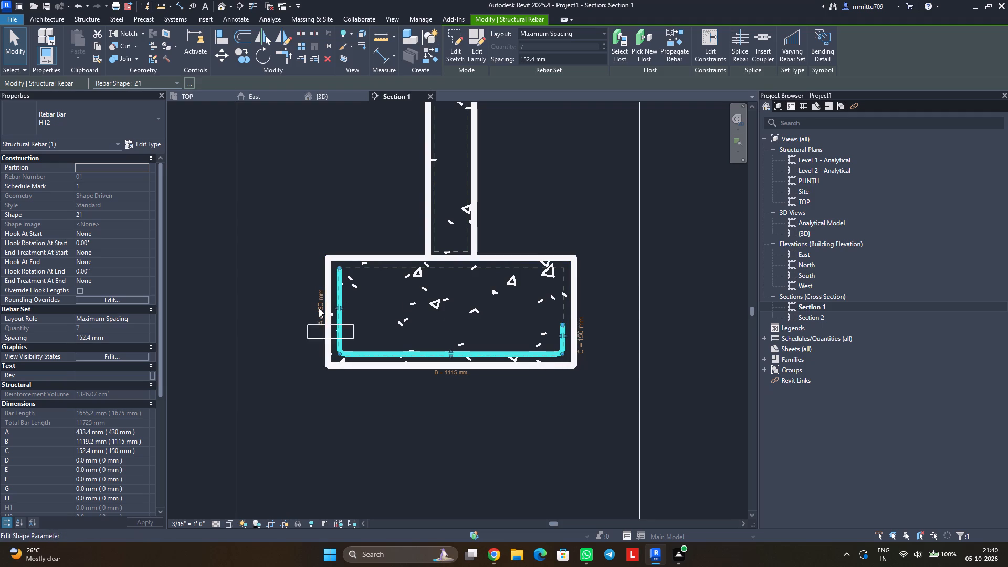
type("6\"")
key("Return")
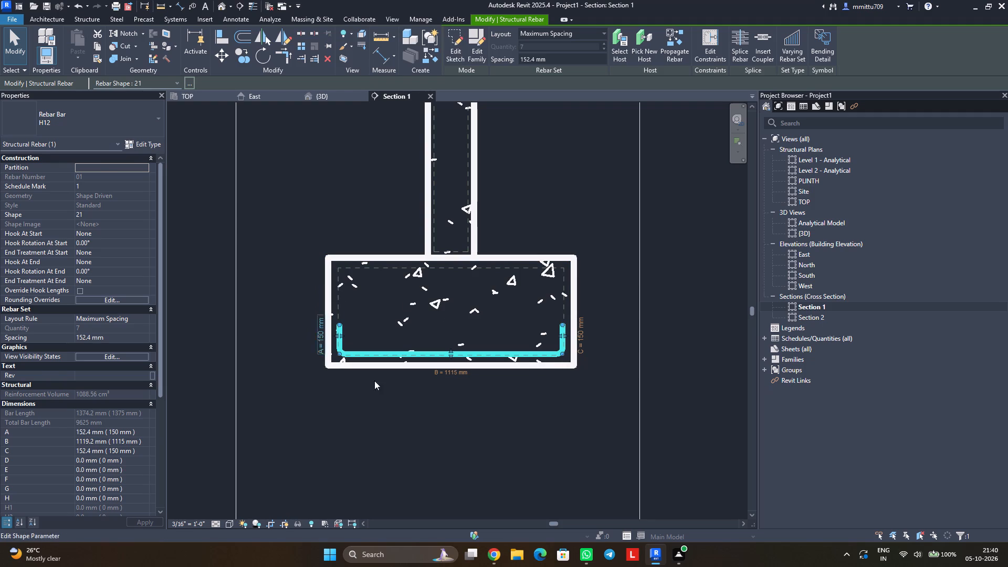
left_click(384, 435)
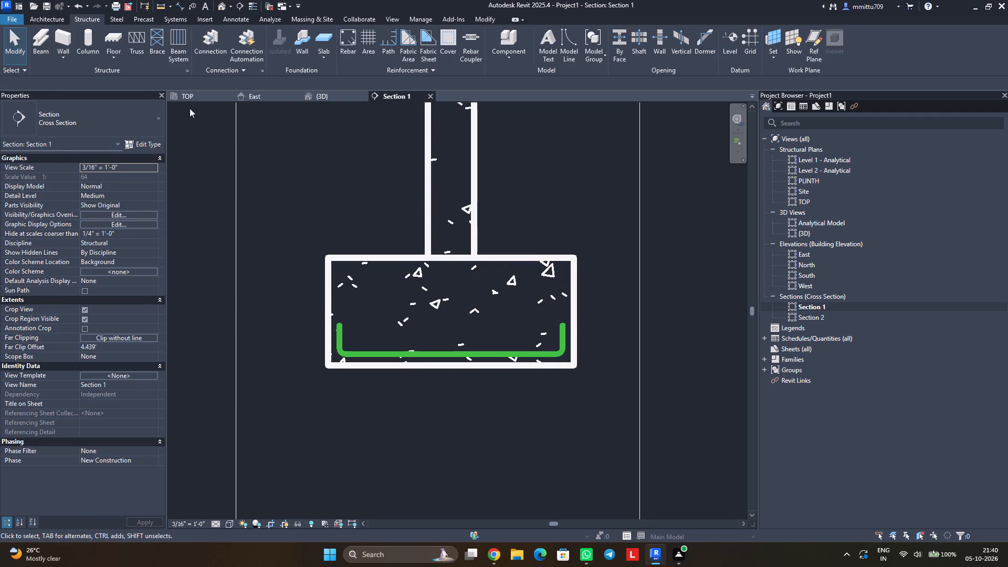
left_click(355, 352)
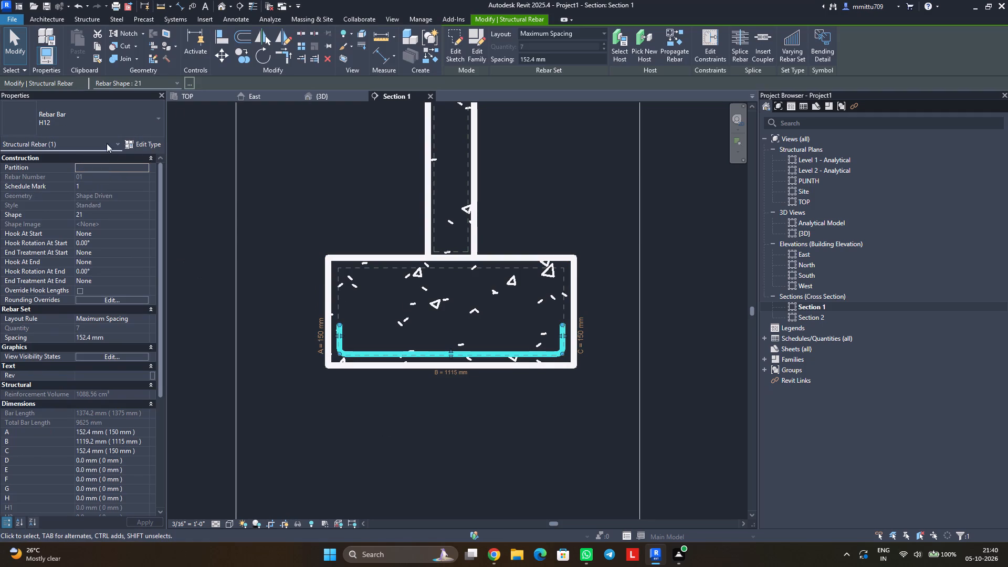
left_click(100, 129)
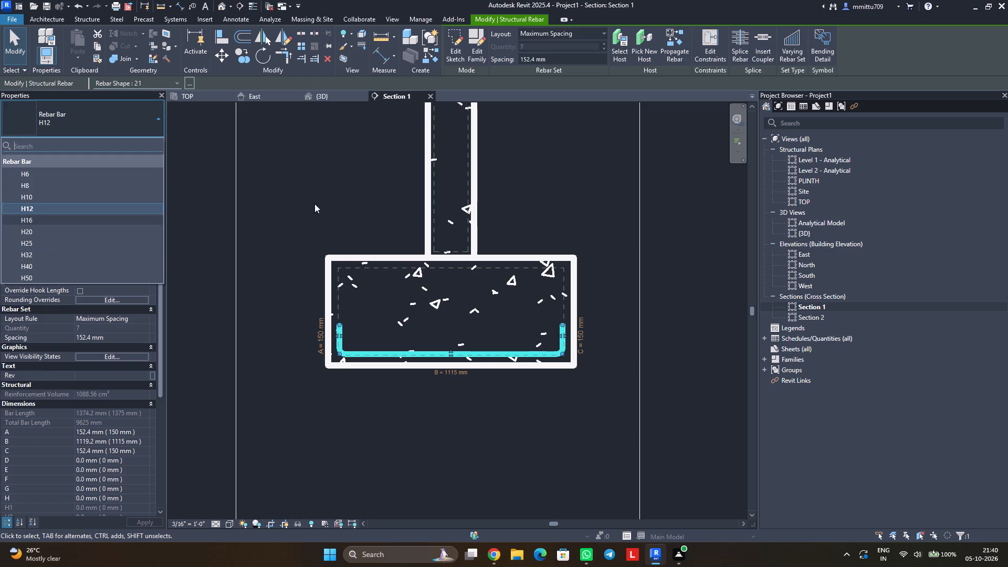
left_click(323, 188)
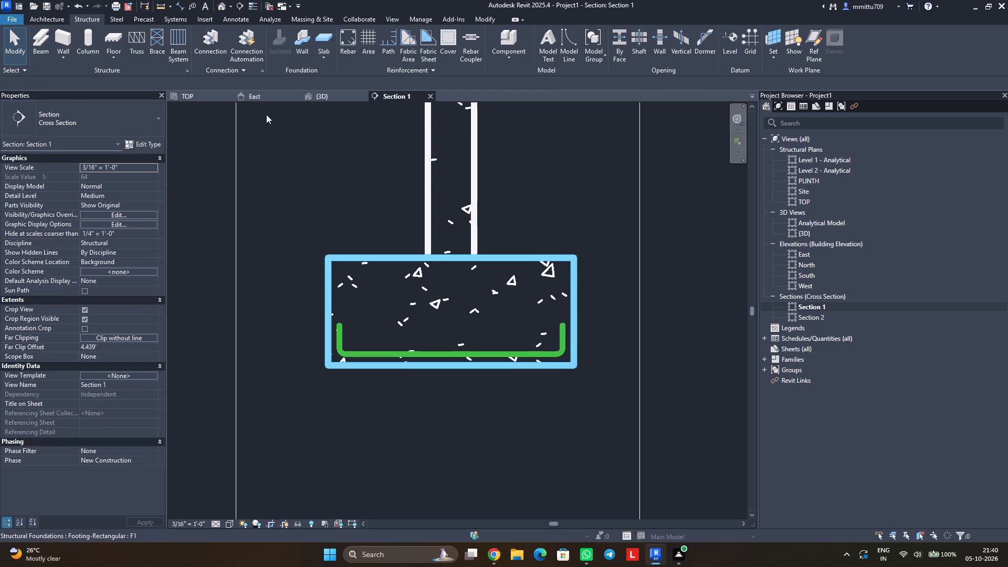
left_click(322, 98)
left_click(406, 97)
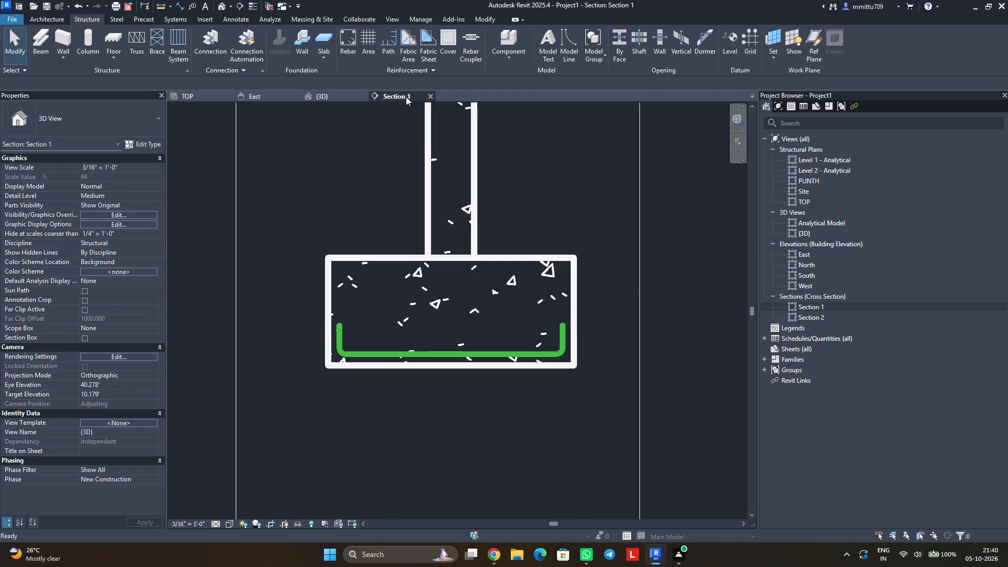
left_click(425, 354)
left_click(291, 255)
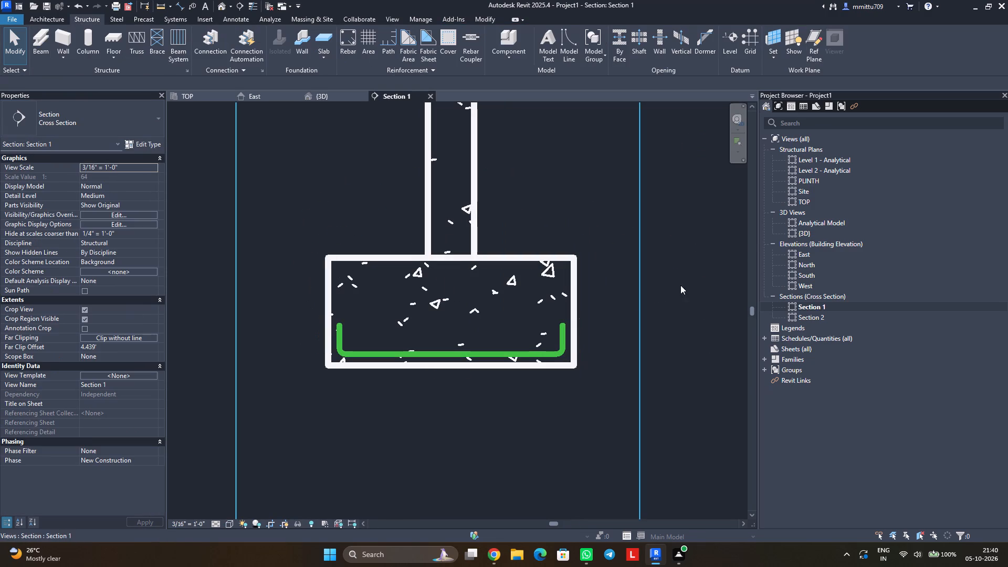
Open Section 2 and hide the Levels and Grids annotation categories in that view.
double_click(808, 314)
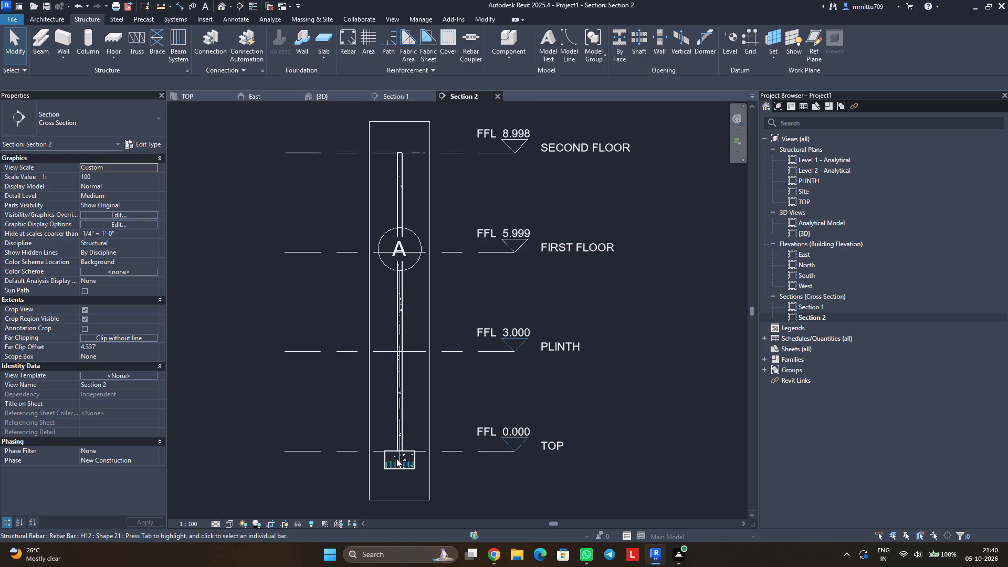
scroll(396, 458, "up", 5)
type("VH")
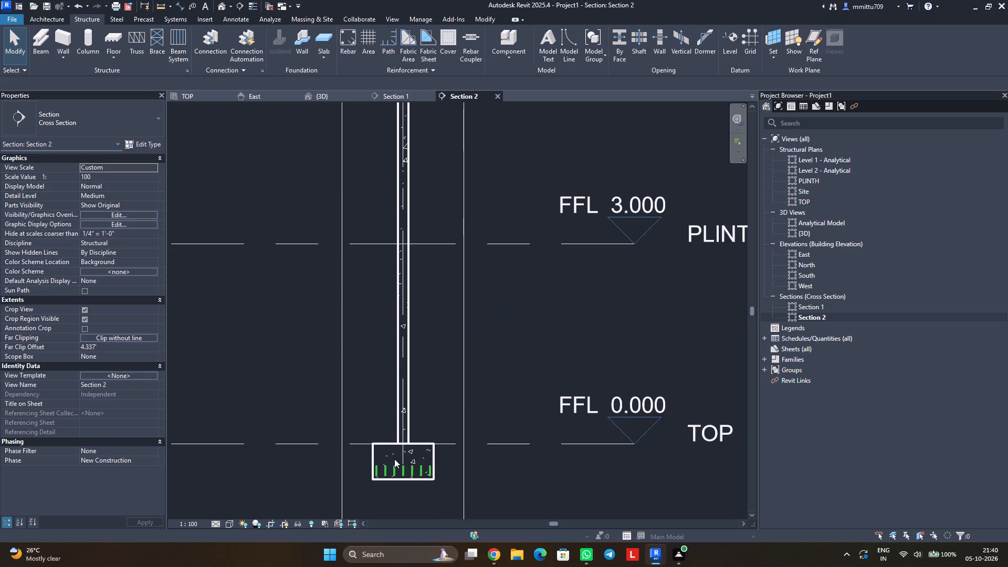
type("VG")
left_click(615, 66)
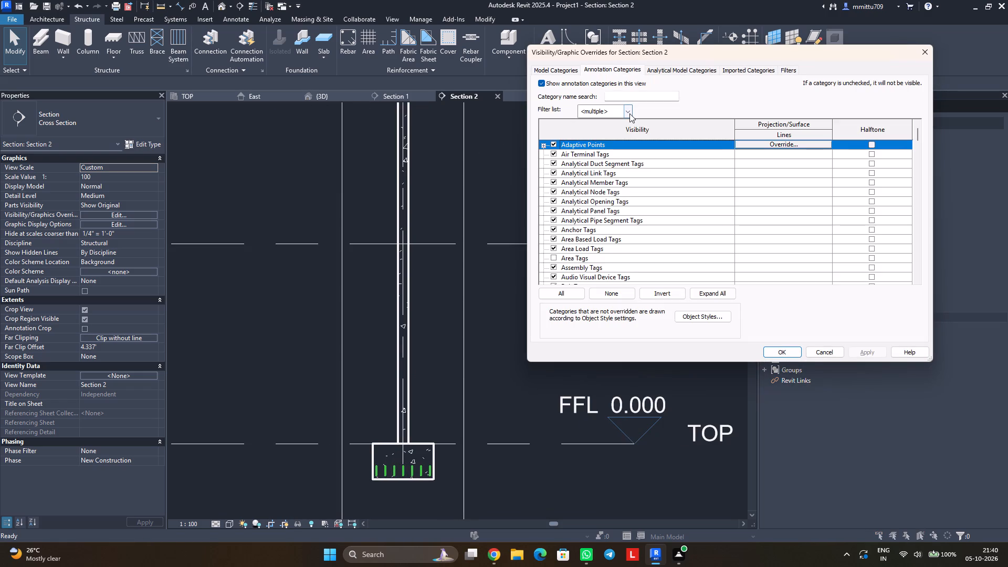
key("l")
left_click(554, 269)
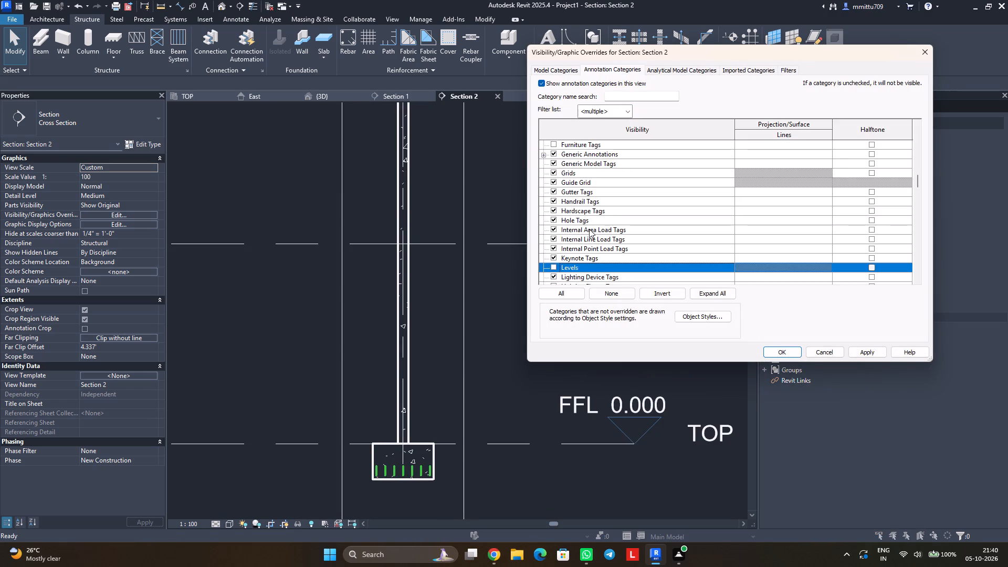
key("g")
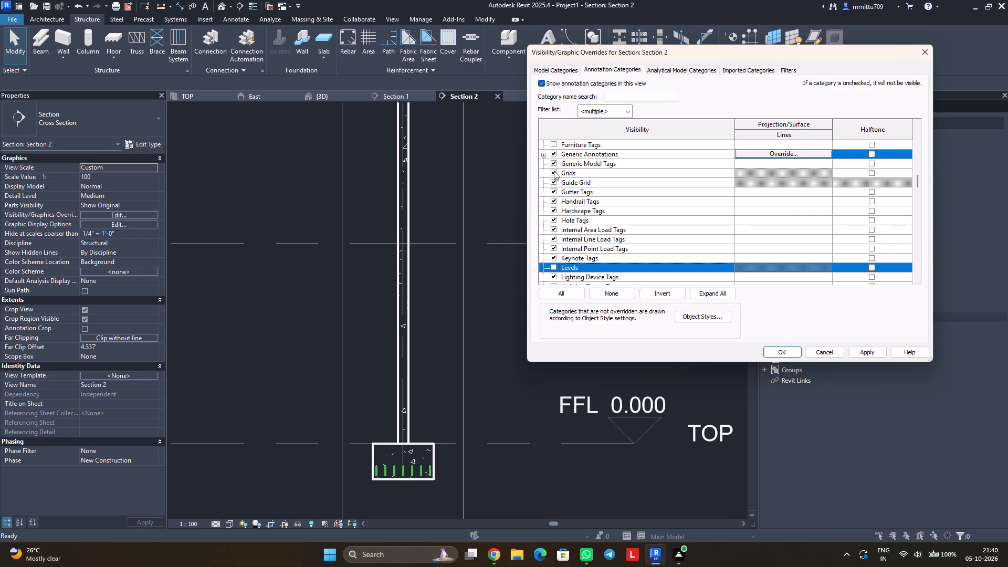
left_click(554, 171)
left_click(784, 352)
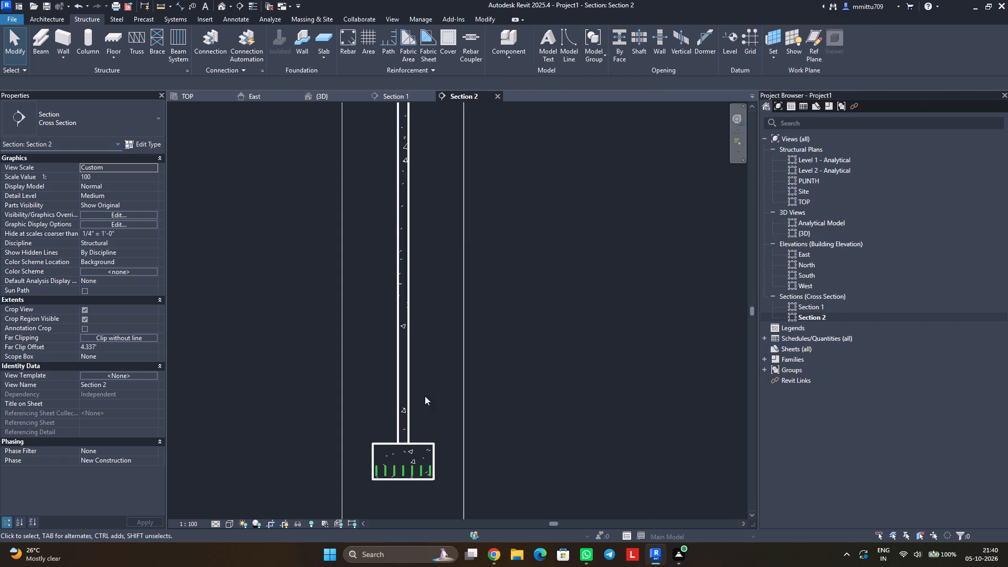
Place a single H12 rebar of shape 21 inside the footing in Section 2, parallel to the work plane, legs pointing up.
left_click(355, 44)
scroll(396, 469, "up", 1)
scroll(396, 469, "down", 1)
scroll(396, 469, "up", 1)
scroll(396, 469, "down", 1)
scroll(396, 469, "up", 4)
scroll(396, 469, "down", 1)
scroll(396, 469, "up", 7)
scroll(396, 465, "down", 1)
scroll(397, 461, "up", 2)
middle_click_drag(406, 440, 426, 361)
scroll(425, 363, "up", 1)
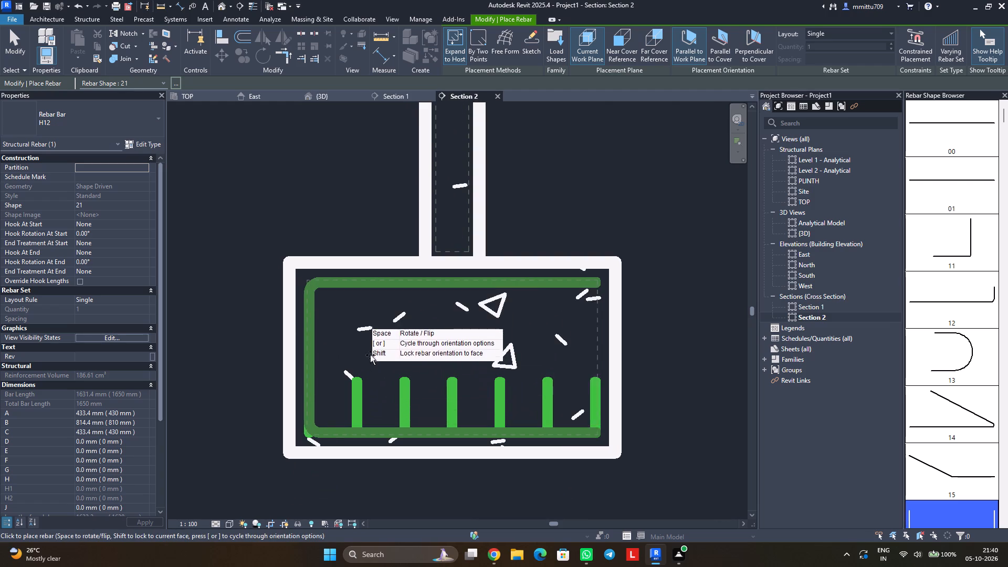
left_click(415, 414)
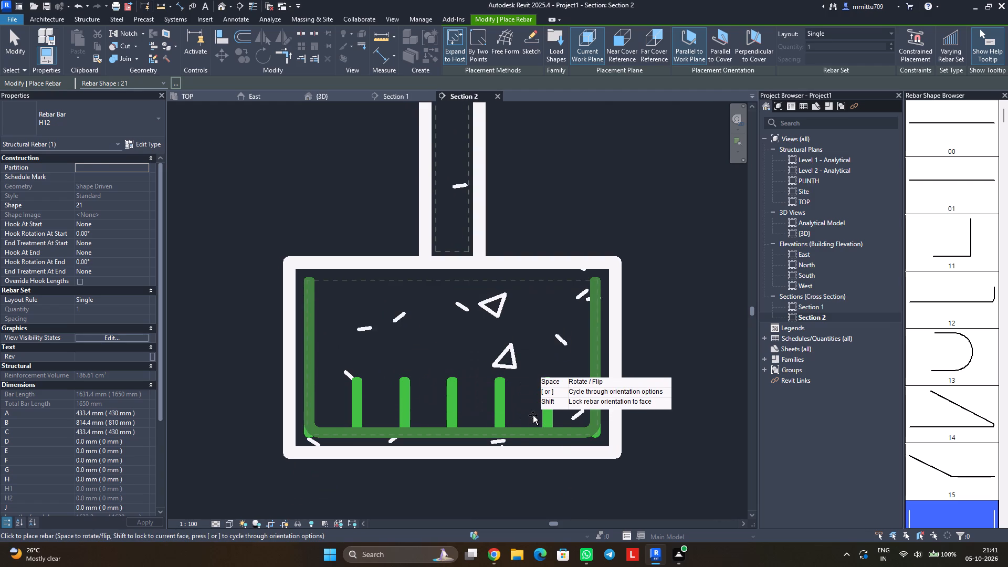
key("Escape")
key("Escape")
Set both upright legs of the new footing rebar, segments C and A, to 6" long.
left_click(595, 364)
left_click(612, 355)
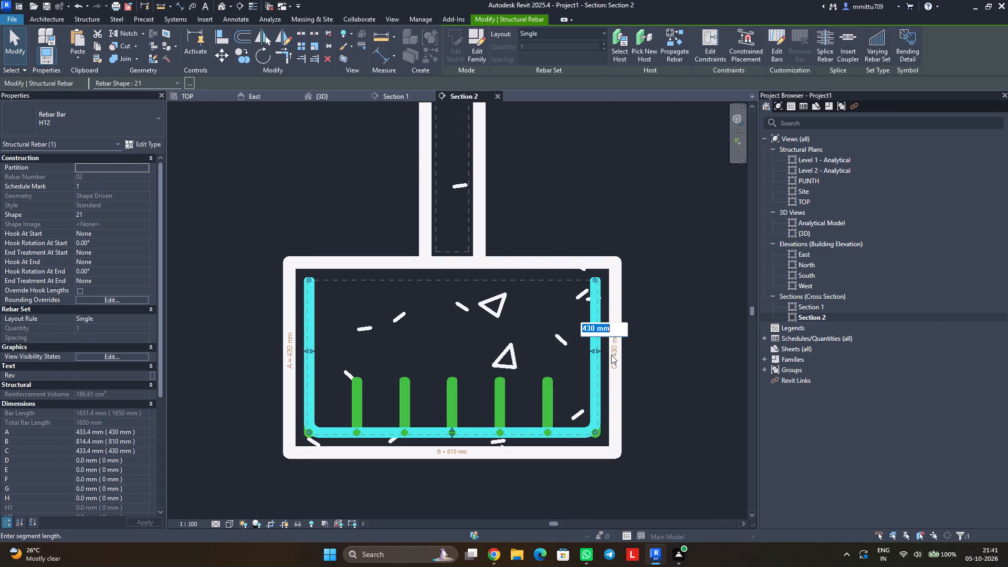
type("6\"")
key("Return")
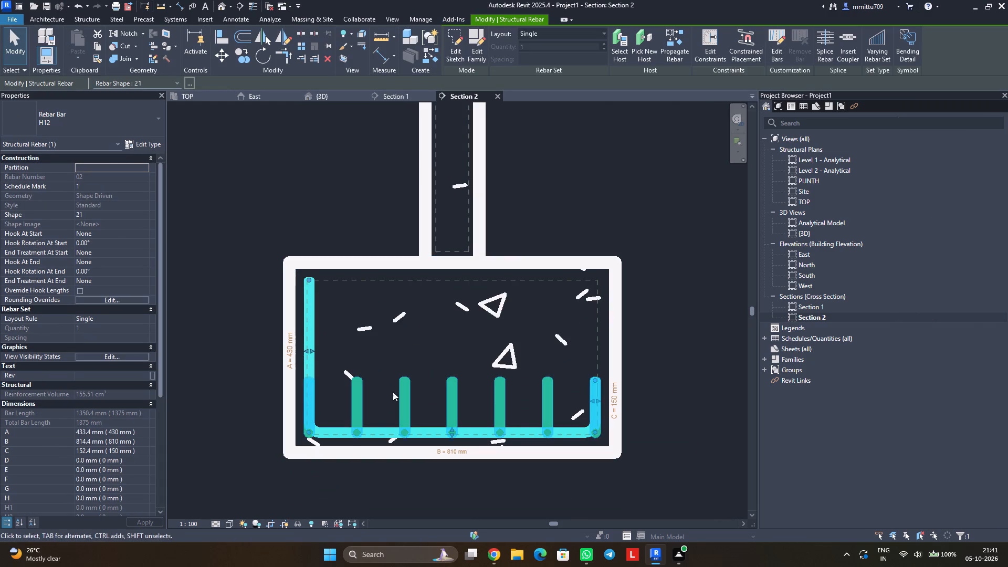
left_click(292, 357)
type("6\"")
key("Return")
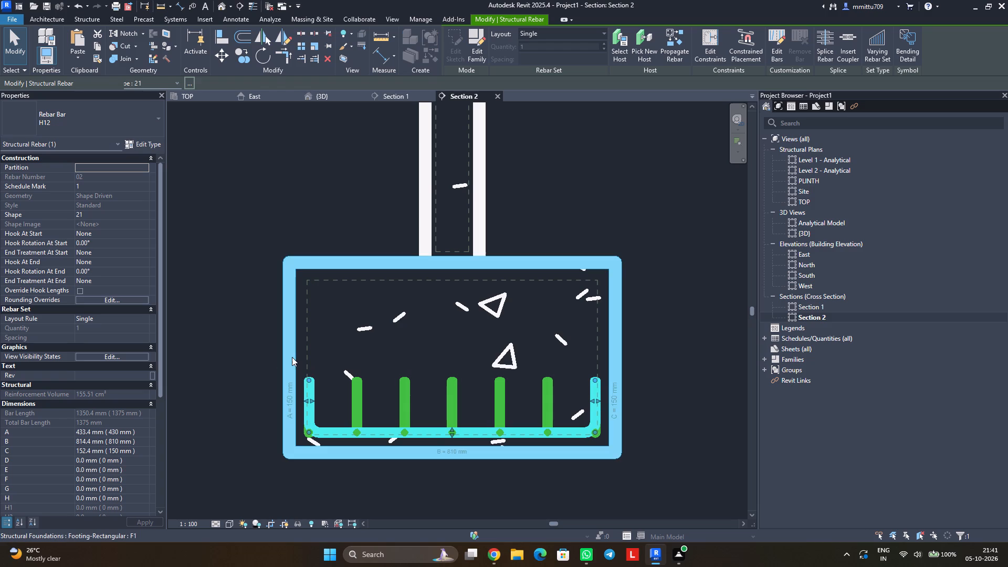
left_click(677, 275)
Change the new footing rebar's layout in Section 2 to Maximum Spacing with a spacing of 6".
left_click(571, 427)
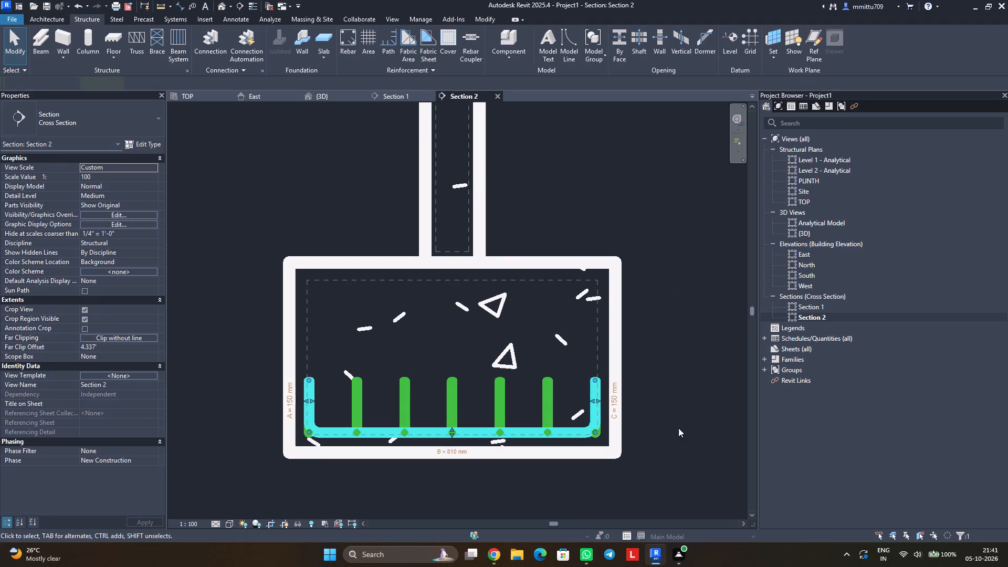
left_click(578, 37)
left_click(570, 66)
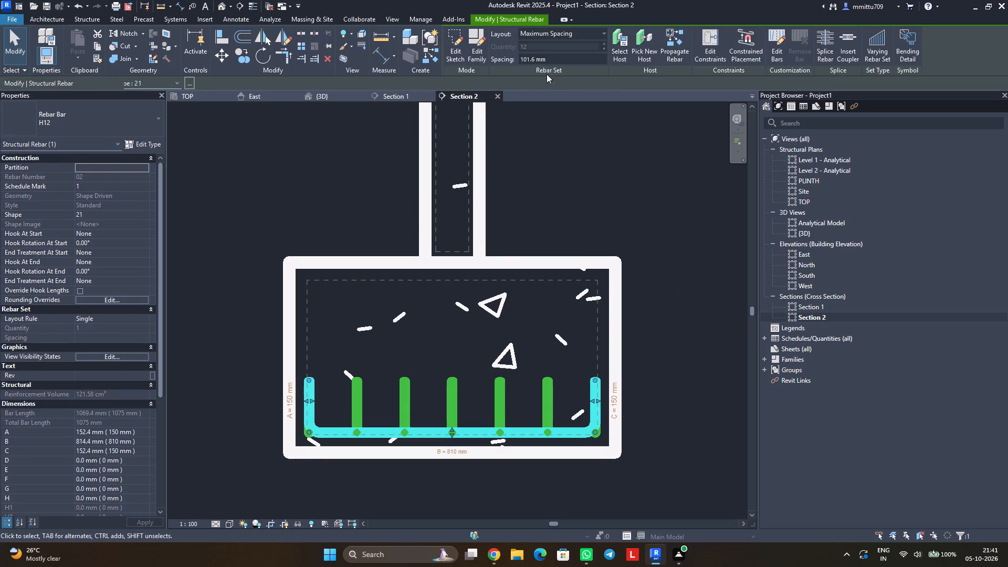
left_click(556, 59)
type("6\"")
key("Return")
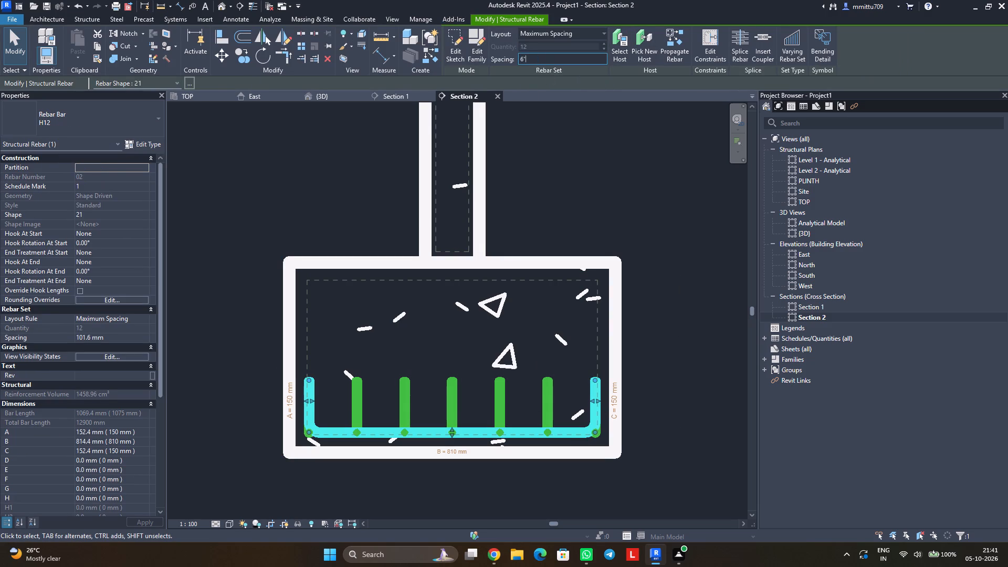
left_click(371, 195)
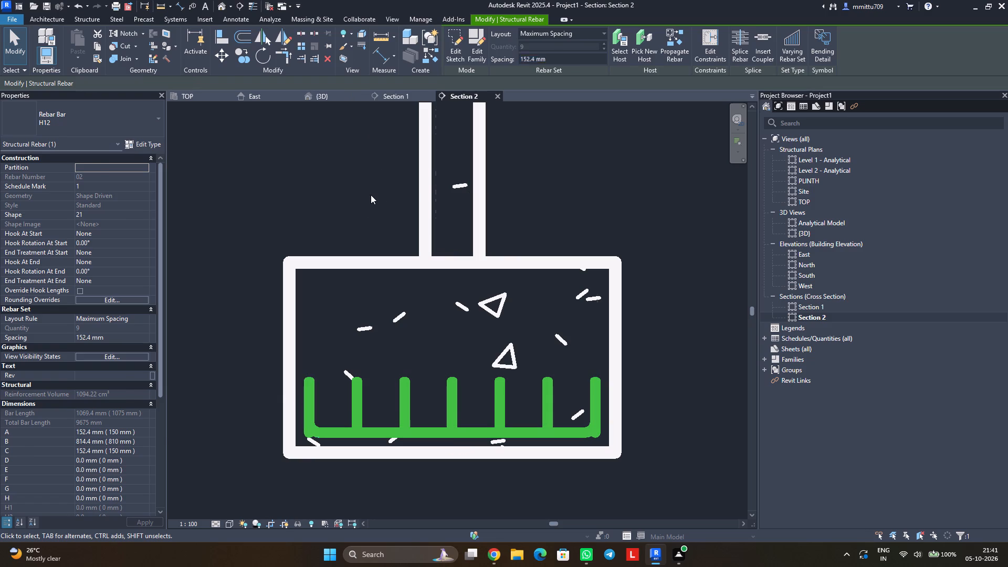
Select all instances of the H12 footing rebar and show them unobscured in the {3D} view.
left_click(352, 401)
type("SA")
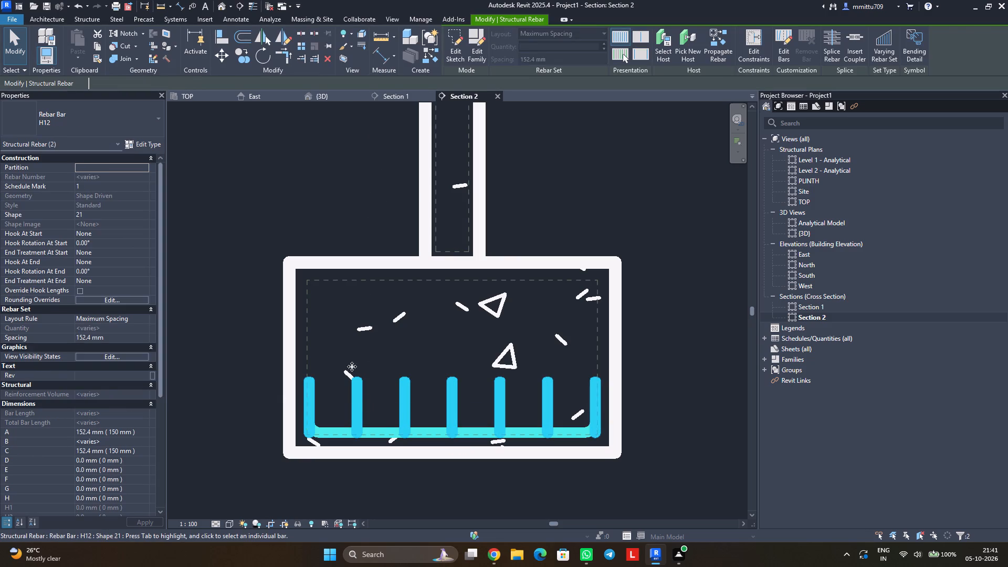
left_click(121, 360)
left_click(595, 250)
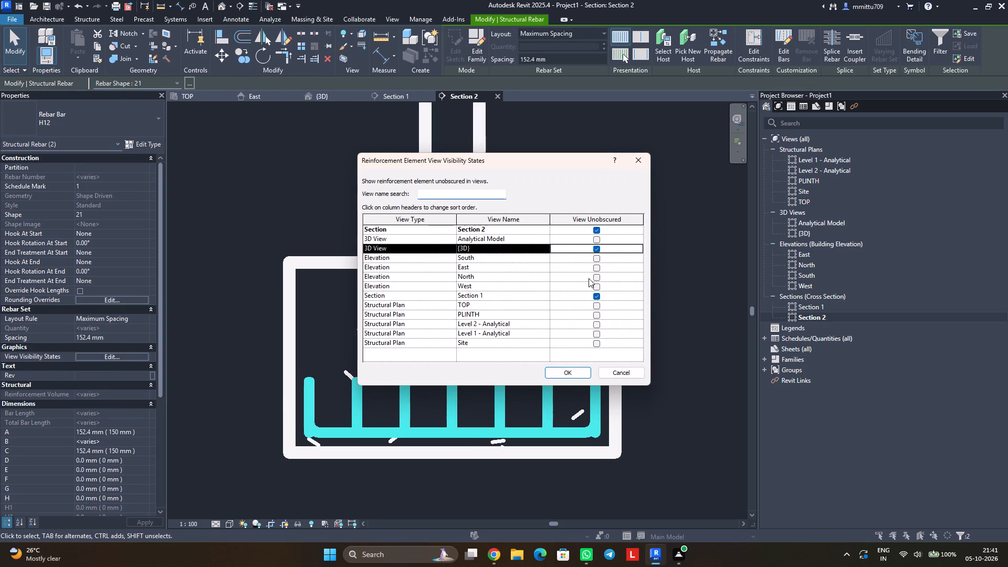
left_click(572, 368)
left_click(296, 177)
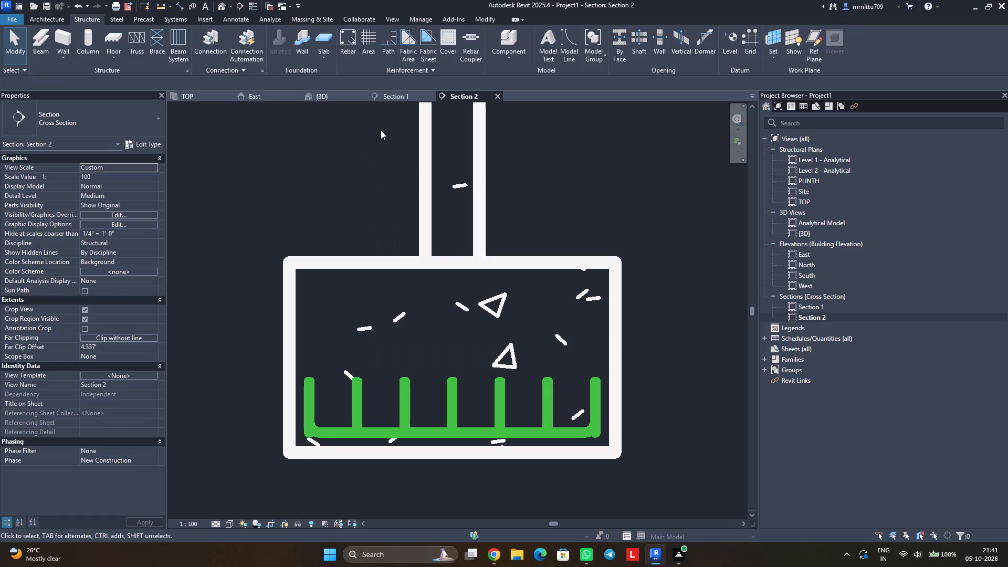
Examine the two-way footing reinforcement in the {3D} view and in Section 1.
left_click(311, 96)
scroll(496, 309, "up", 1)
scroll(496, 309, "down", 2)
scroll(496, 309, "up", 2)
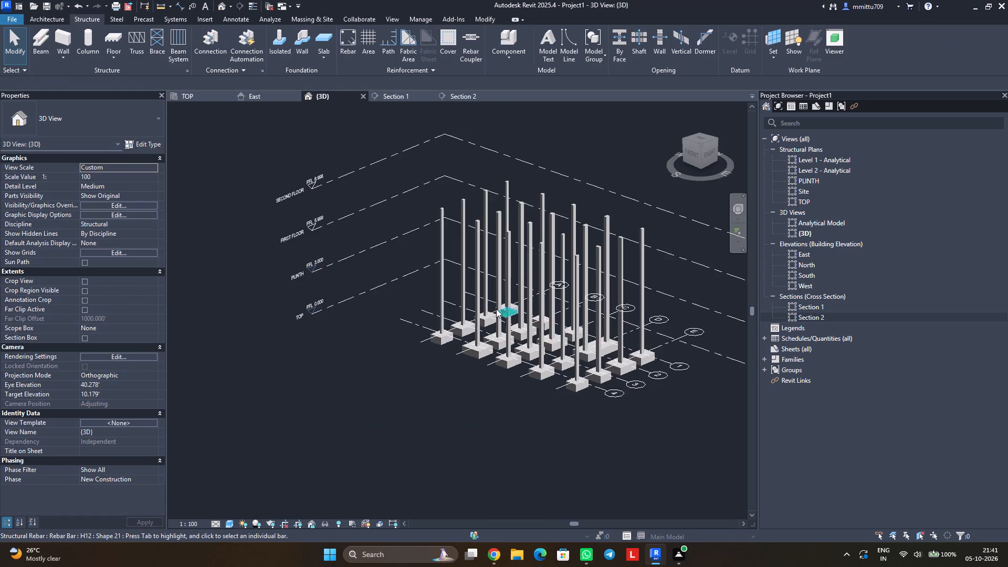
scroll(496, 309, "up", 7)
middle_click_drag(375, 370, 382, 382)
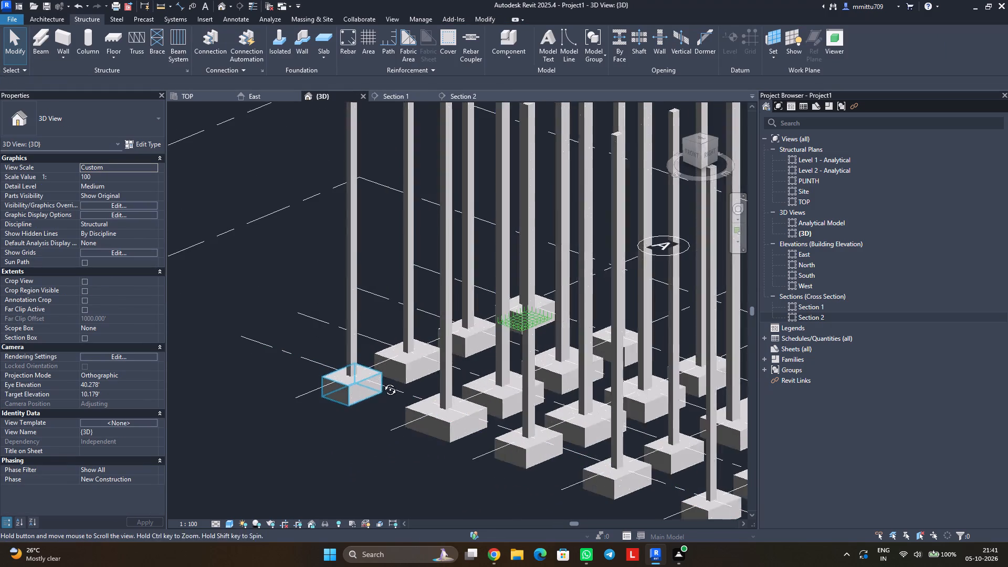
middle_click_drag(382, 382, 499, 421)
scroll(195, 296, "up", 2)
scroll(206, 295, "down", 2)
scroll(227, 301, "up", 3)
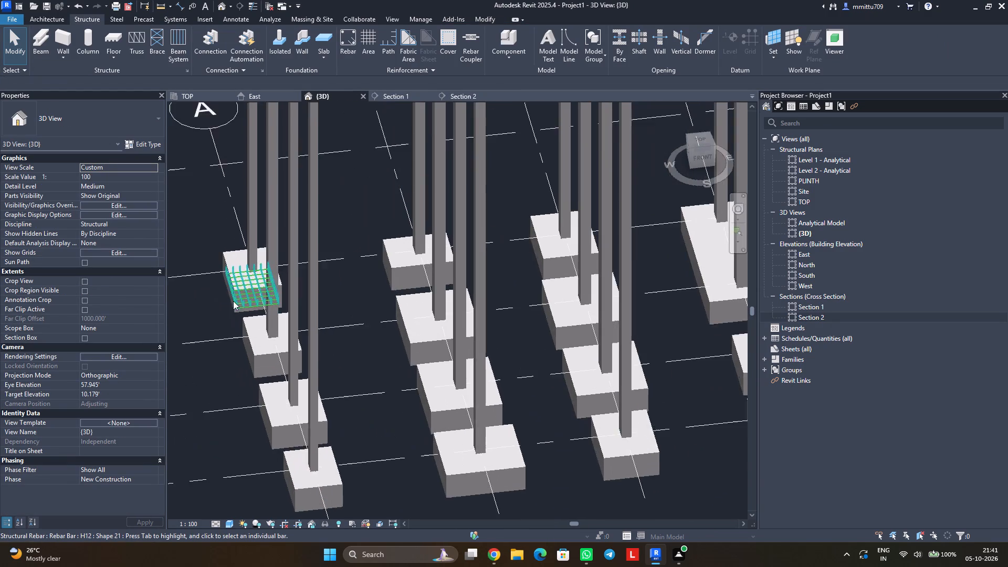
scroll(233, 301, "up", 8)
scroll(259, 286, "down", 2)
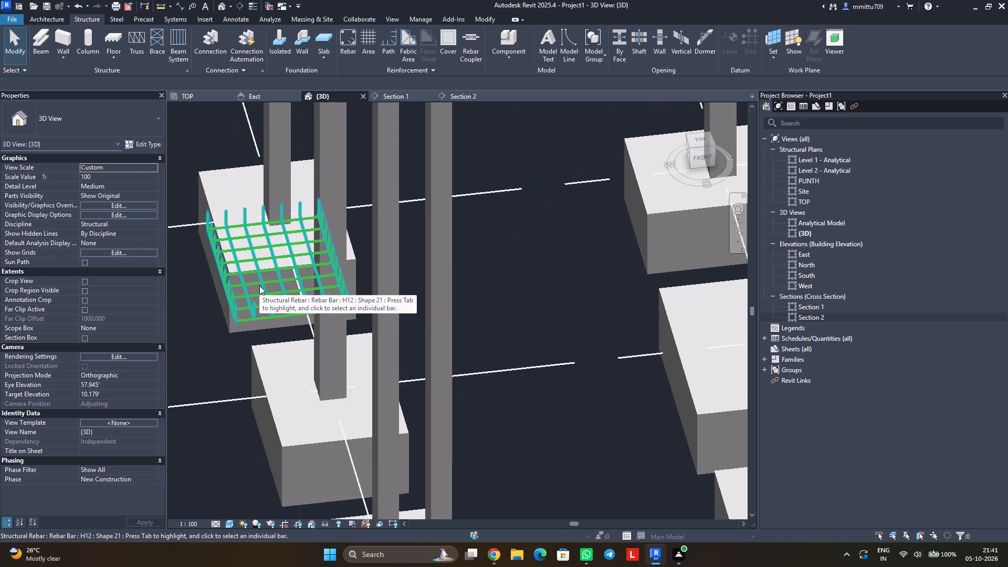
scroll(259, 286, "down", 6)
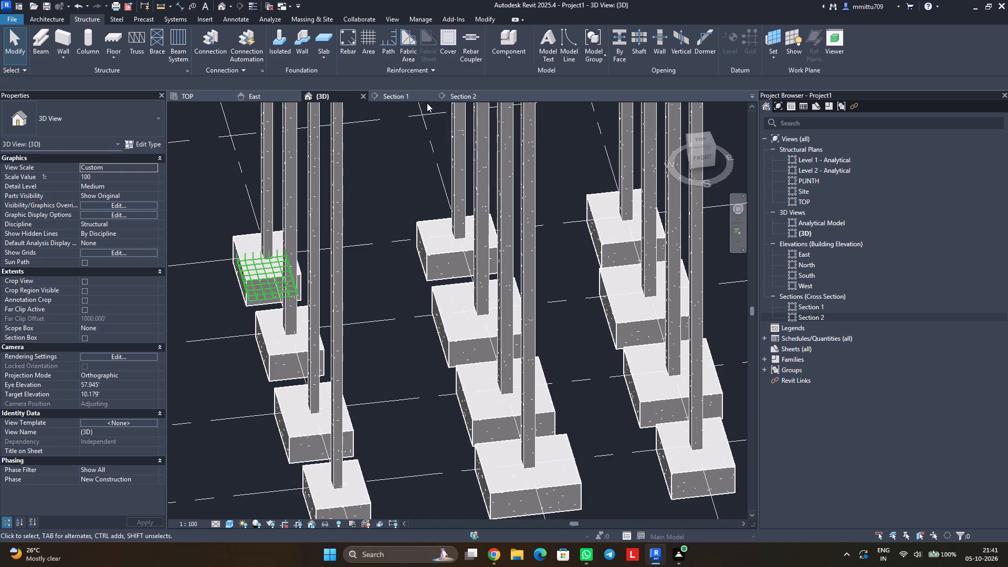
left_click(417, 99)
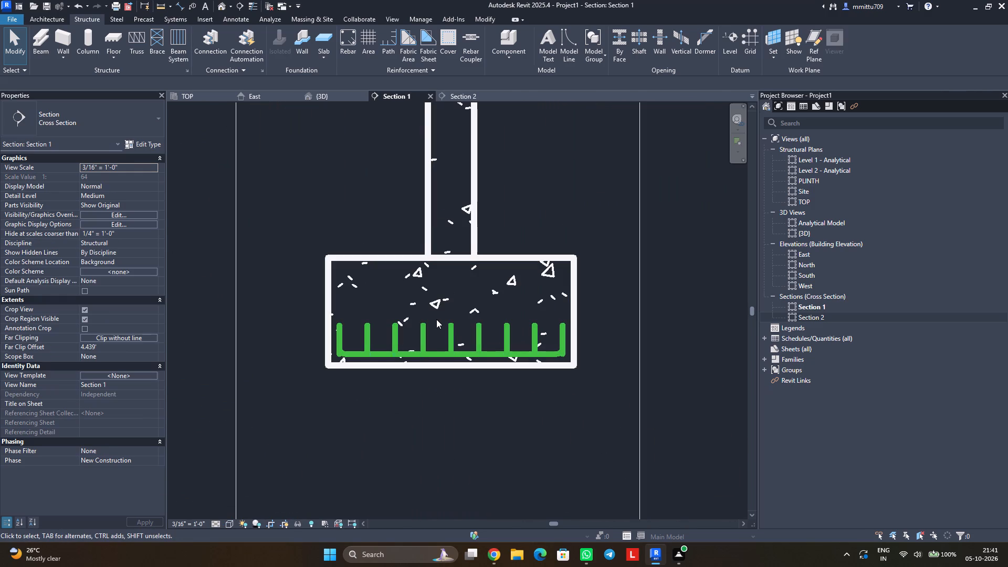
Set the view scale of Section 2 to 1/4" = 1'-0".
left_click(458, 99)
left_click(201, 522)
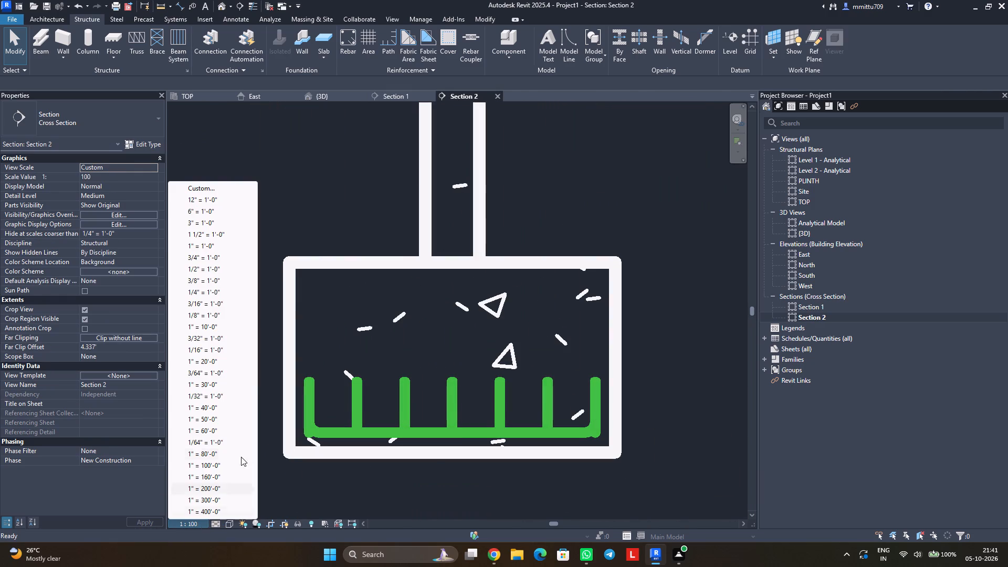
left_click(209, 293)
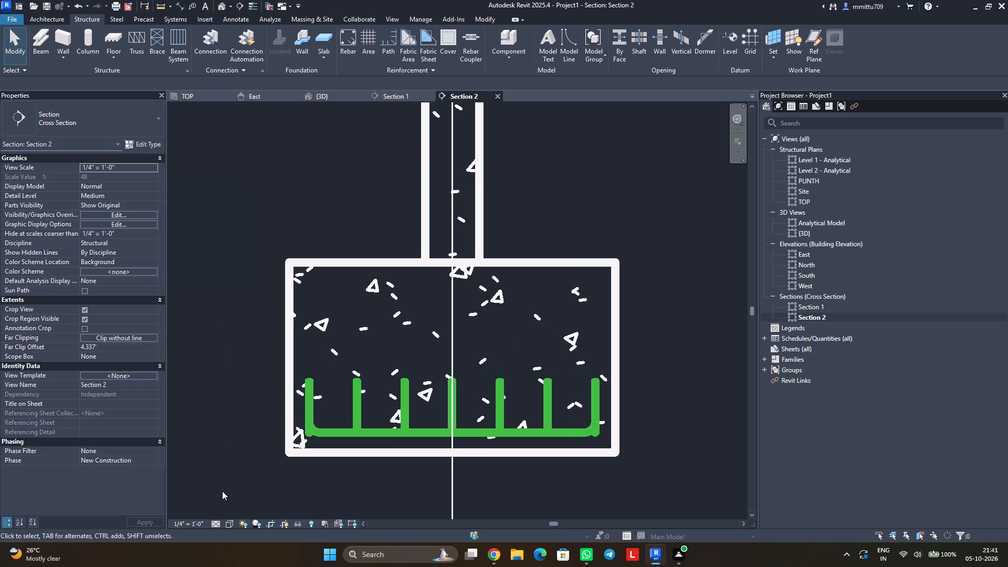
Examine the footing and the full height of the column in Section 2 at the new scale.
scroll(354, 379, "down", 1)
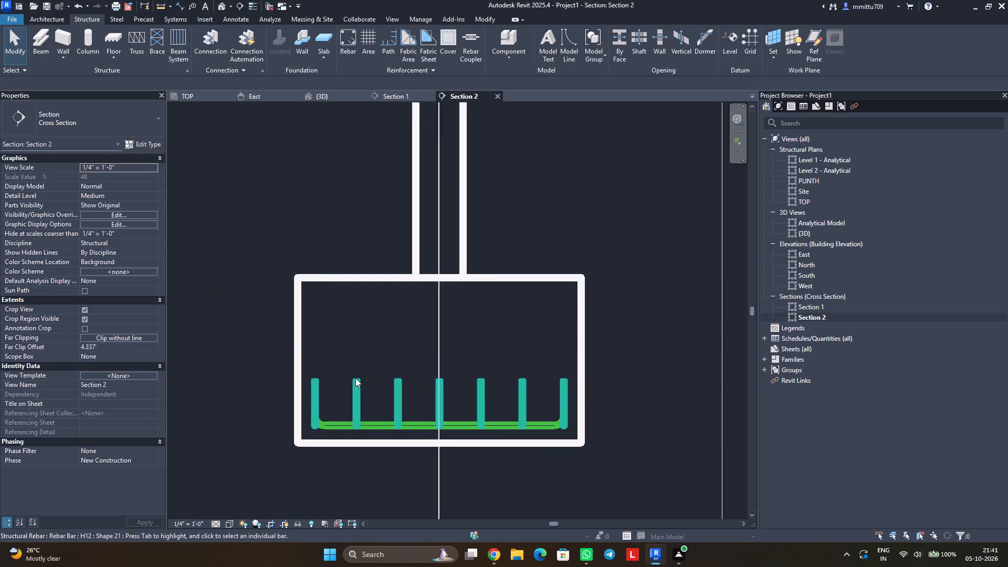
scroll(355, 377, "down", 1)
scroll(355, 377, "up", 1)
scroll(355, 377, "down", 4)
middle_click_drag(372, 368, 390, 432)
scroll(390, 433, "down", 1)
scroll(390, 433, "up", 1)
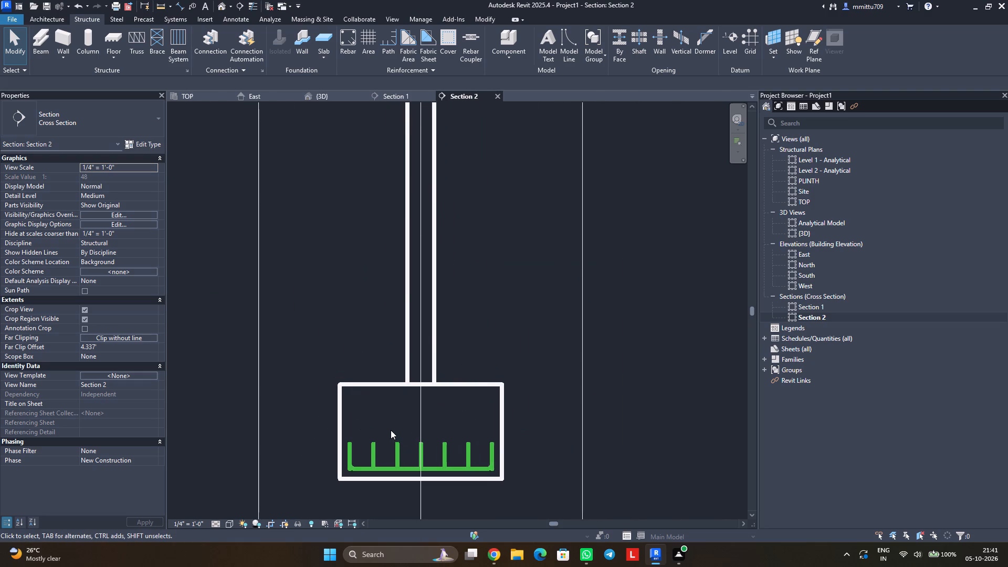
scroll(391, 430, "down", 6)
scroll(391, 430, "up", 1)
scroll(391, 430, "down", 5)
scroll(391, 429, "up", 1)
scroll(391, 429, "down", 3)
scroll(391, 429, "up", 1)
scroll(391, 429, "down", 2)
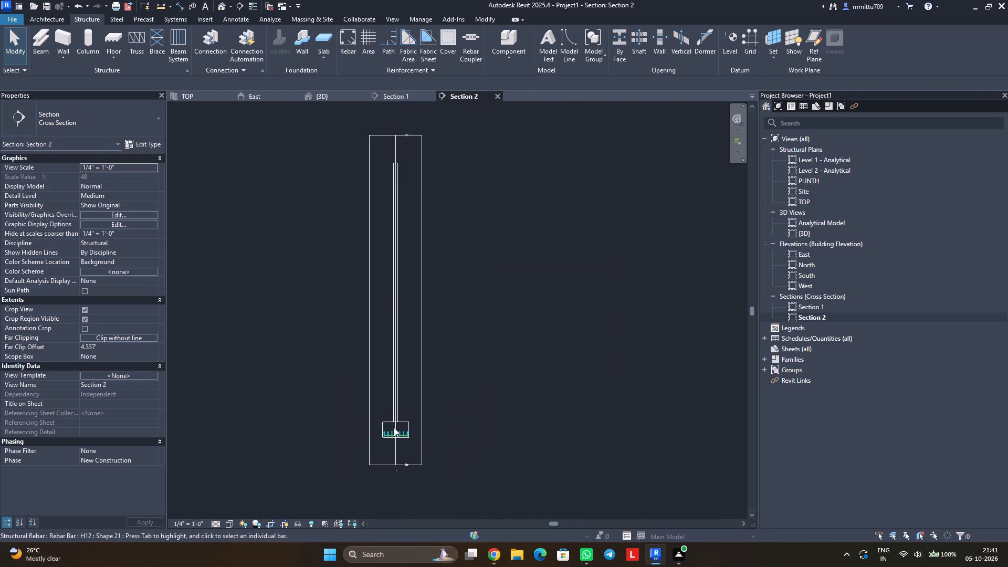
scroll(394, 427, "down", 3)
scroll(394, 254, "up", 5)
scroll(394, 254, "down", 1)
scroll(394, 247, "up", 2)
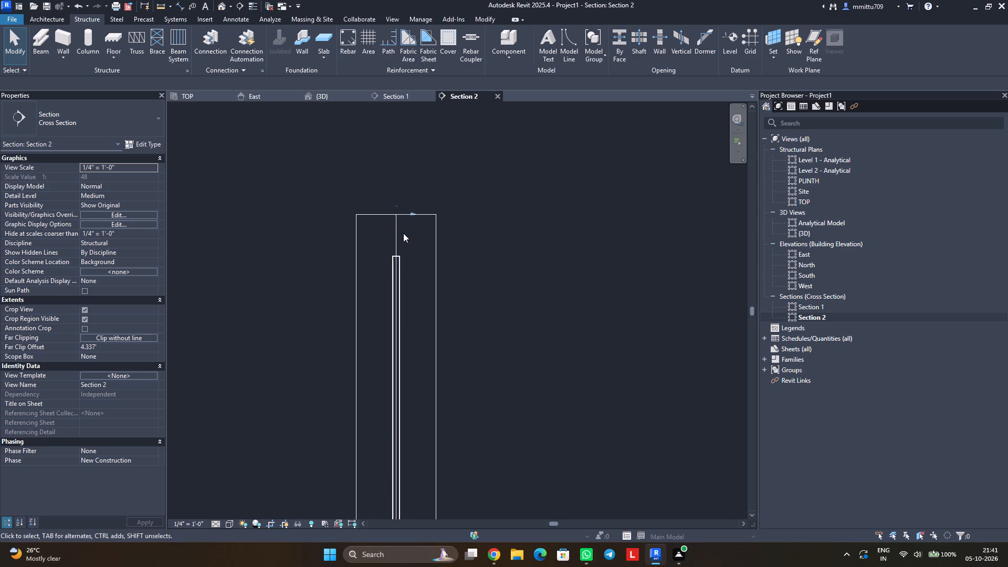
Examine the C1 column along its height down to the F1 footing and its rebar in Section 2.
left_click(395, 235)
left_click(550, 237)
scroll(394, 276, "up", 4)
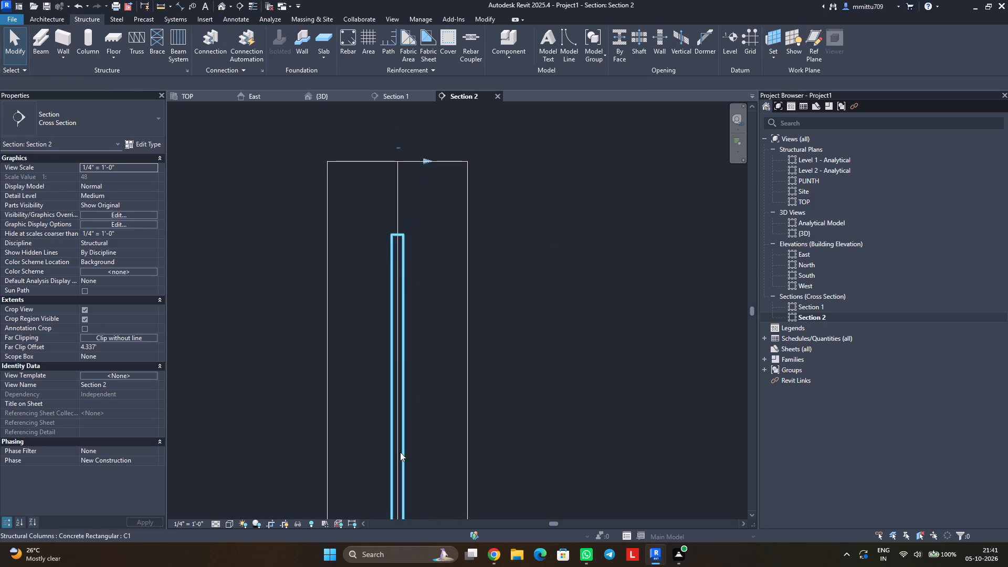
scroll(397, 454, "down", 4)
scroll(400, 440, "up", 2)
scroll(400, 448, "down", 1)
middle_click_drag(392, 456, 433, 299)
middle_click_drag(445, 429, 455, 322)
scroll(455, 322, "up", 2)
scroll(455, 322, "down", 1)
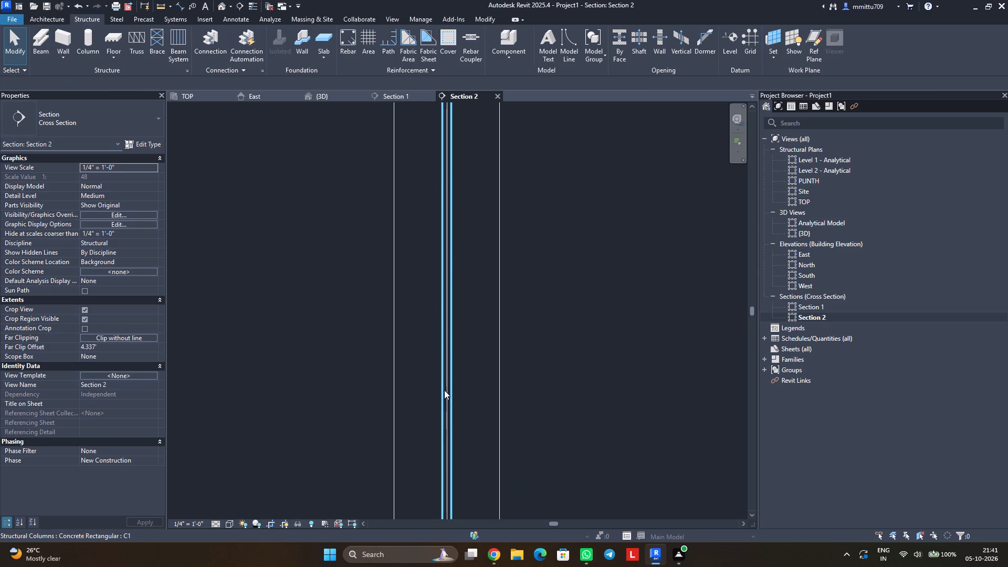
scroll(444, 422, "up", 1)
scroll(444, 407, "down", 3)
middle_click_drag(461, 422, 462, 343)
scroll(444, 418, "up", 3)
scroll(444, 418, "down", 2)
scroll(444, 418, "up", 2)
scroll(444, 418, "down", 1)
scroll(444, 418, "up", 2)
scroll(444, 418, "down", 1)
scroll(444, 418, "up", 4)
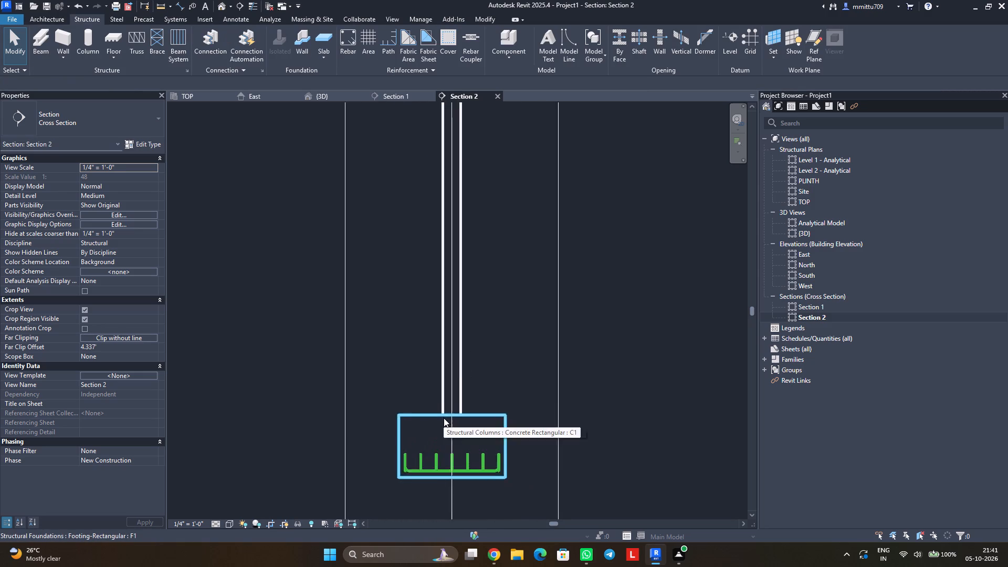
scroll(446, 417, "down", 1)
scroll(446, 417, "up", 5)
scroll(449, 414, "down", 1)
scroll(449, 414, "up", 1)
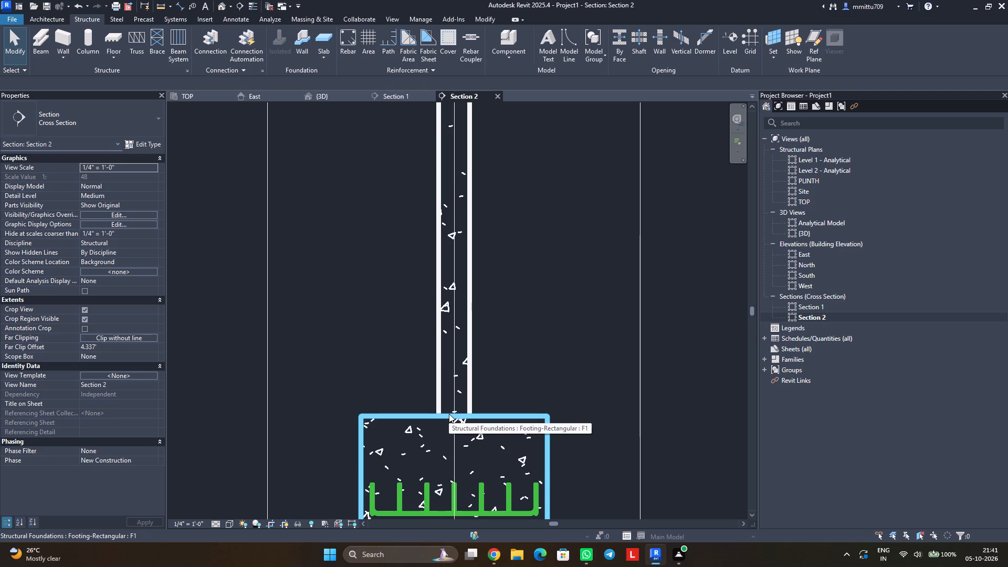
From Section 1, add a new rebar cover type with a 40 mm setting in the Rebar Cover Settings.
left_click(384, 93)
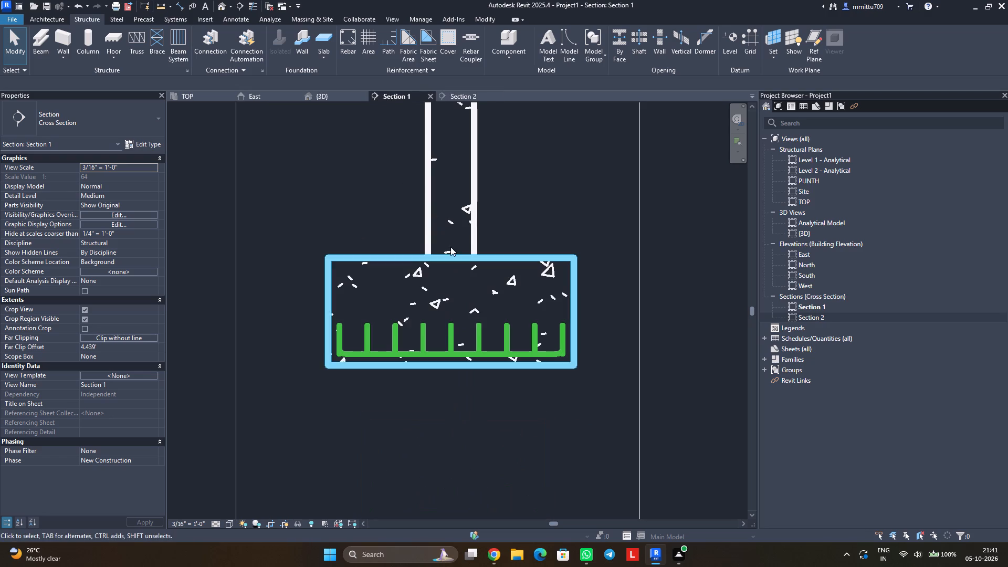
middle_click_drag(457, 247, 460, 291)
scroll(460, 291, "up", 1)
left_click(454, 44)
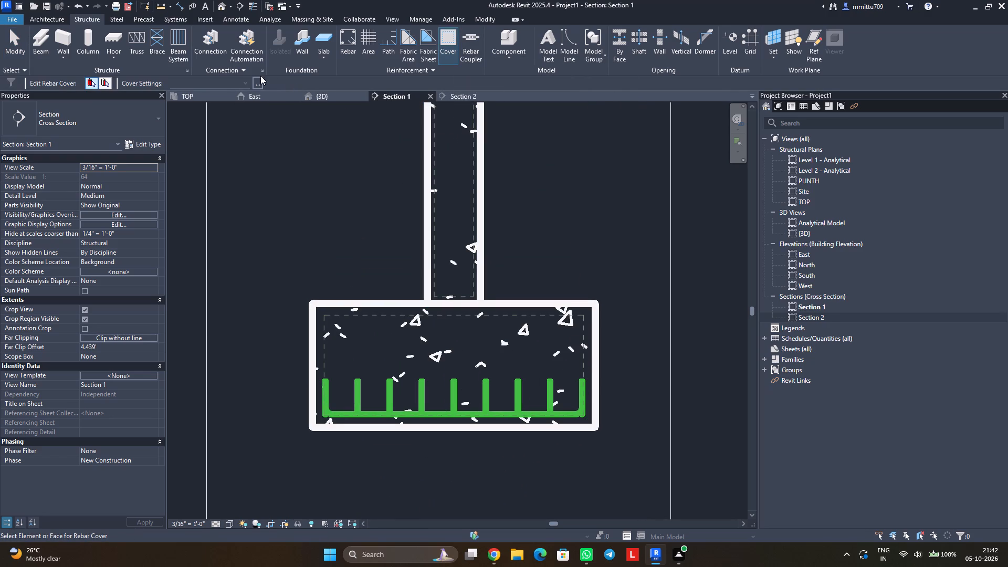
left_click(258, 80)
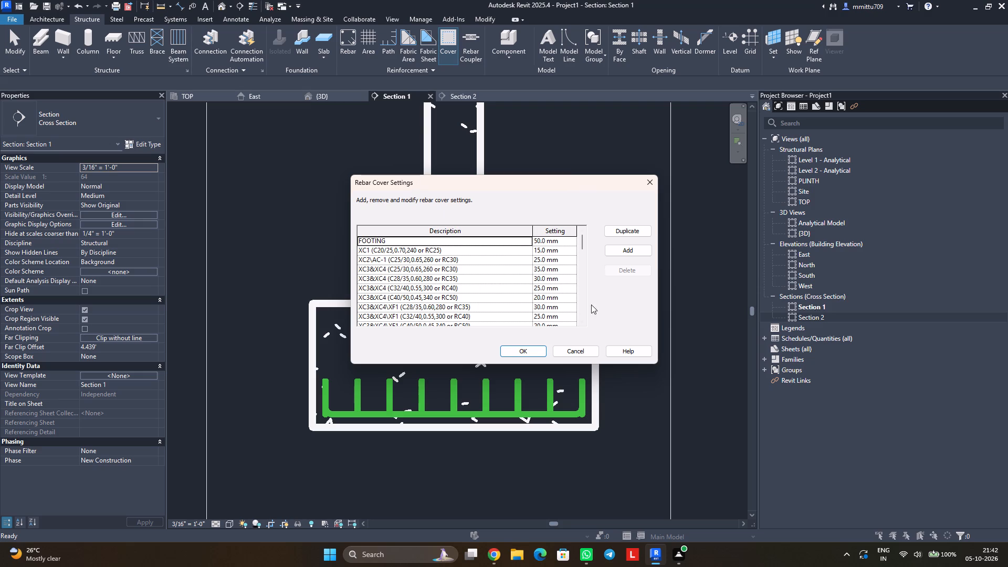
left_click(623, 250)
triple_click(568, 316)
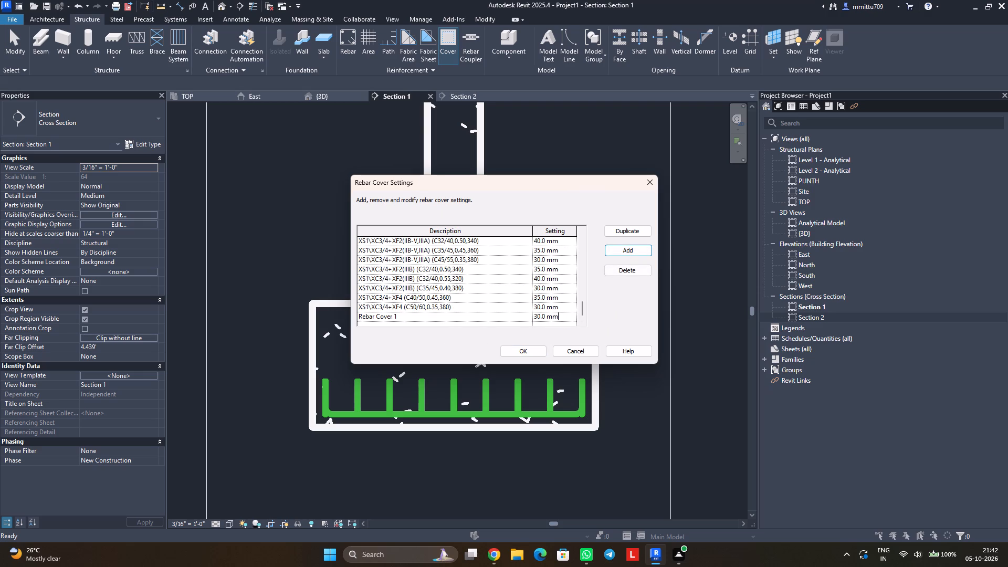
double_click(568, 316)
left_click_drag(552, 316, 535, 319)
type("42")
key("BackSpace")
type("0MM")
key("Return")
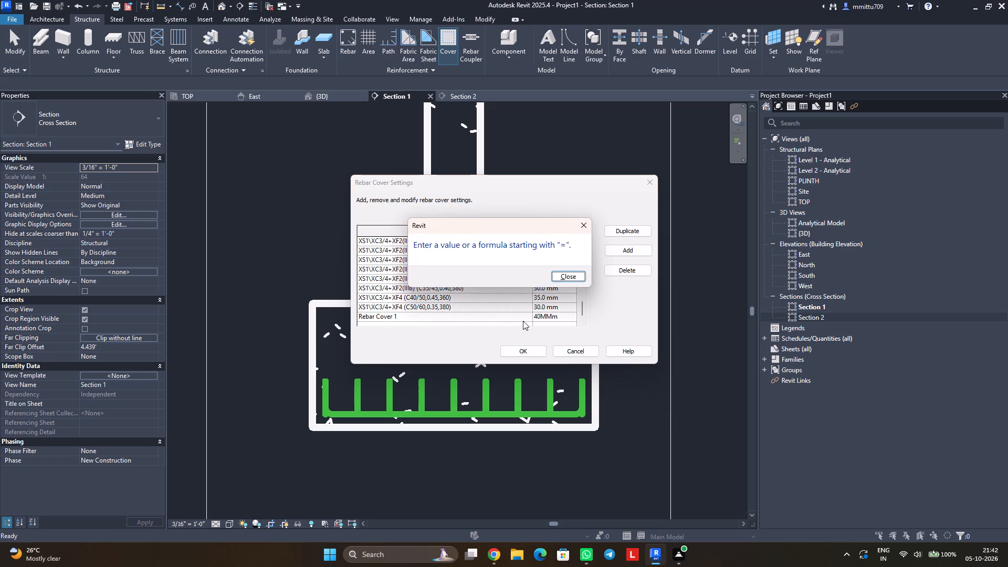
left_click(579, 227)
left_click_drag(563, 320, 513, 319)
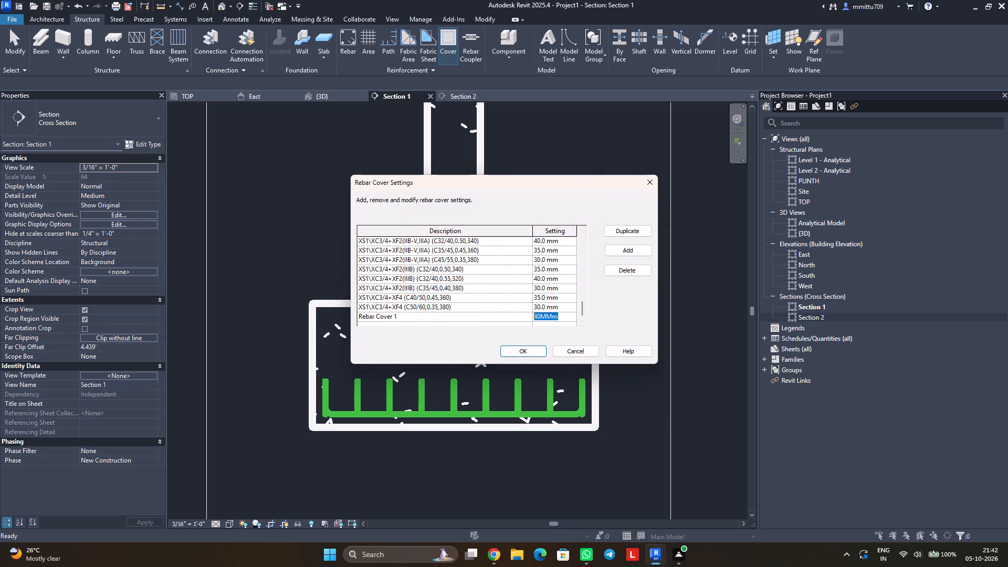
left_click_drag(513, 319, 510, 320)
type("40K")
key("BackSpace")
type("MM")
key("Return")
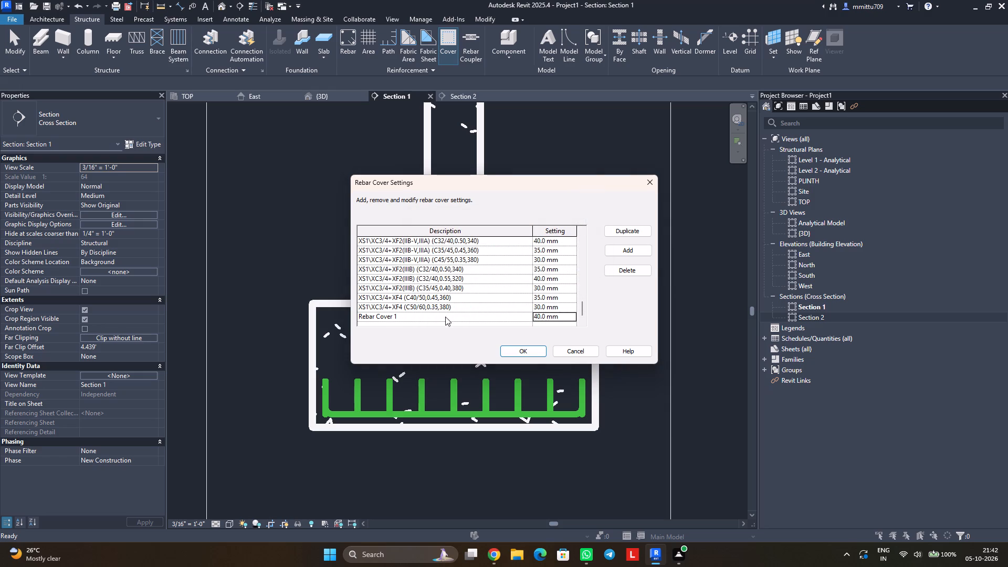
Name the new 40 mm rebar cover type COLUMN and accept the cover settings.
left_click(445, 317)
type("COLOMN")
key("BackSpace")
key("BackSpace")
key("BackSpace")
type("U,M")
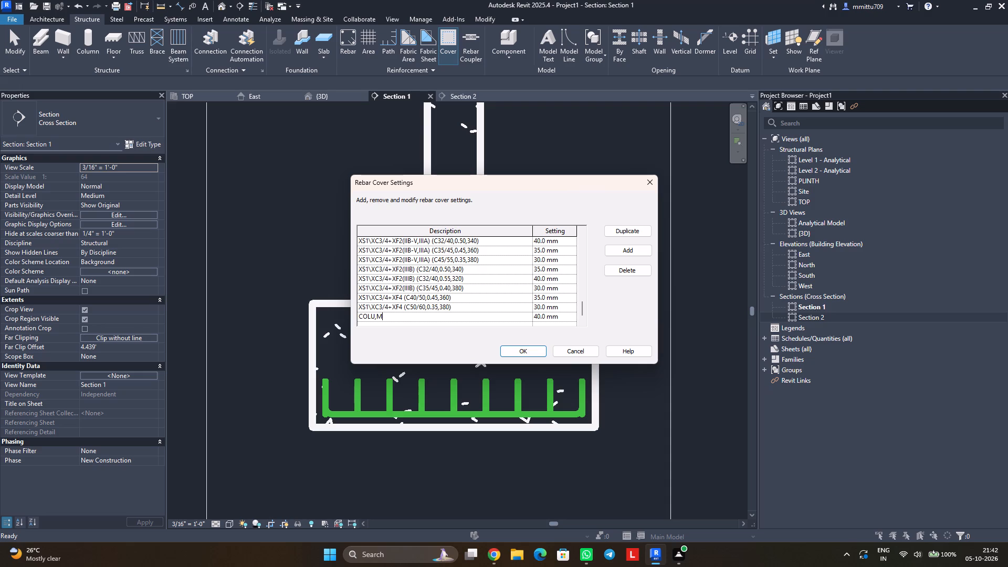
key("BackSpace")
key("BackSpace")
type("MN")
key("Return")
left_click(518, 349)
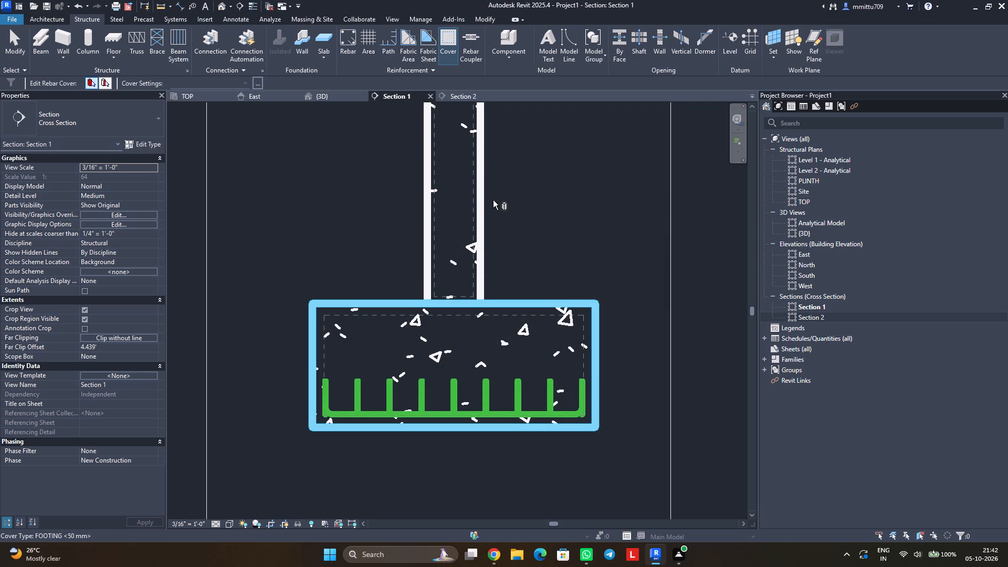
Assign the COLUMN <40 mm> rebar cover to the C1 column in Section 1.
left_click(475, 222)
left_click(243, 83)
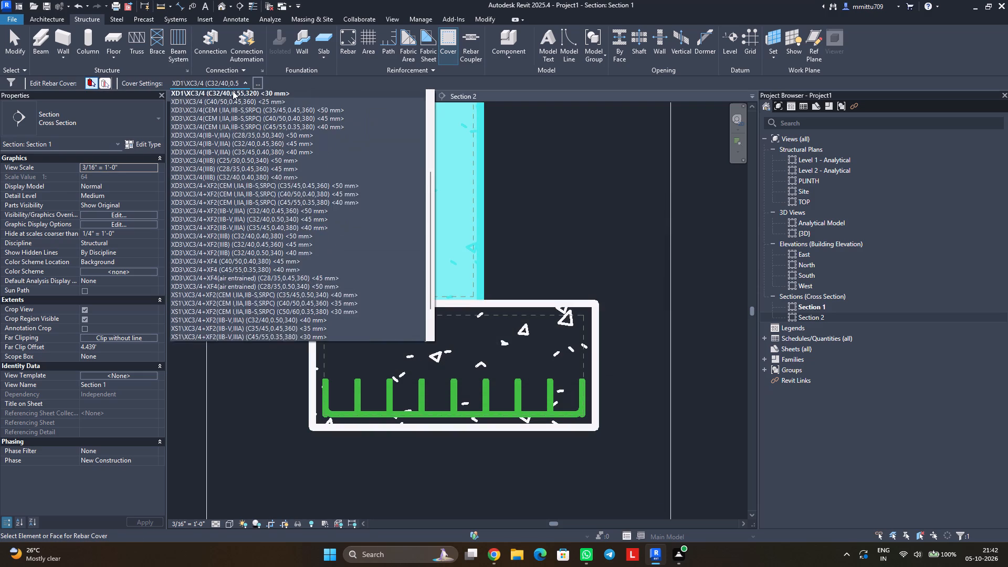
scroll(233, 91, "down", 1)
scroll(233, 91, "up", 2)
scroll(233, 91, "down", 1)
scroll(233, 91, "up", 2)
scroll(233, 91, "down", 1)
scroll(233, 91, "up", 6)
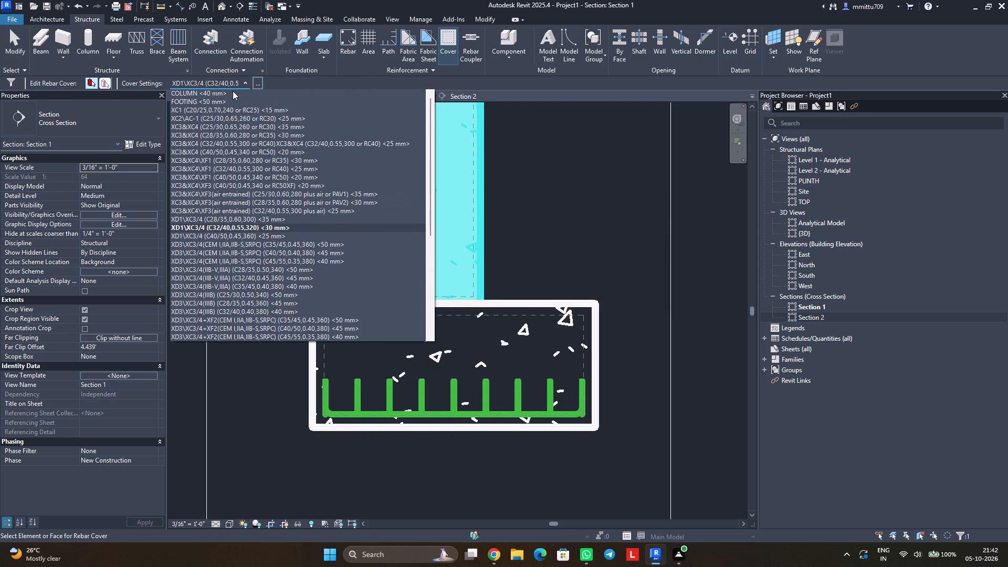
scroll(233, 91, "up", 1)
left_click(228, 94)
left_click(334, 181)
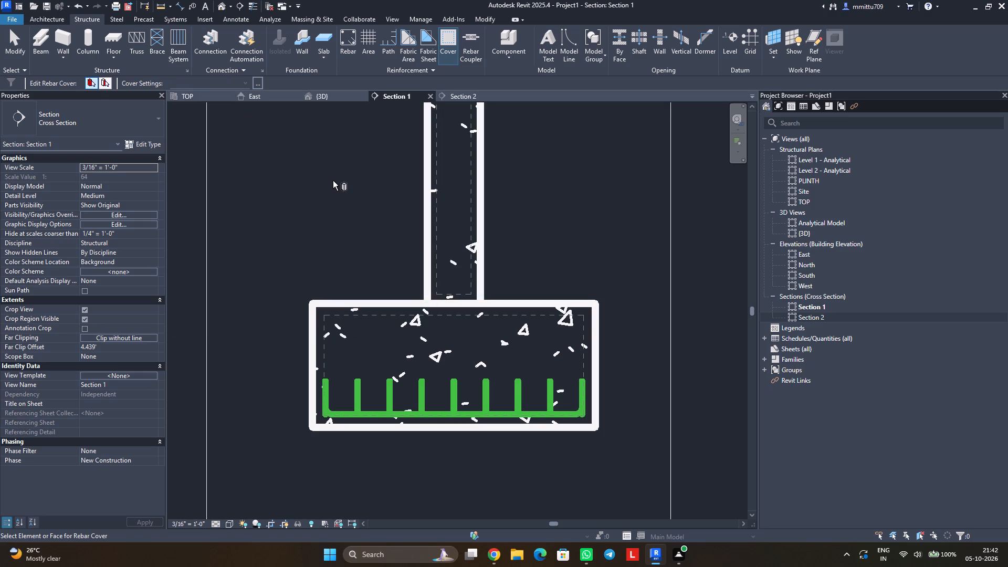
Sketch an H12 bar hosted by the C1 column, running vertically from its top-left cover corner down to just above the footing's bottom bars.
scroll(429, 234, "down", 3)
left_click(345, 49)
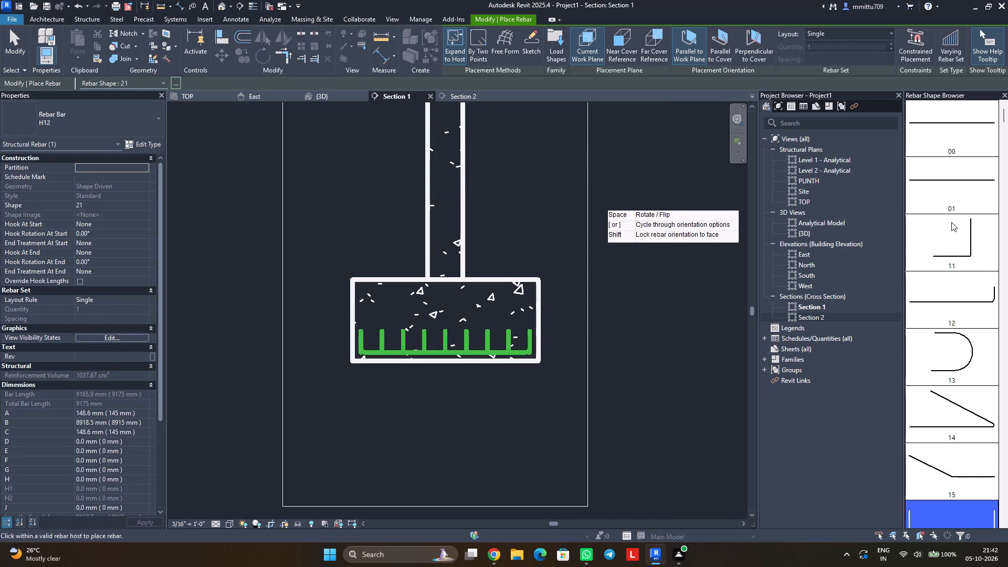
left_click(961, 177)
middle_click_drag(435, 253, 447, 378)
left_click(533, 50)
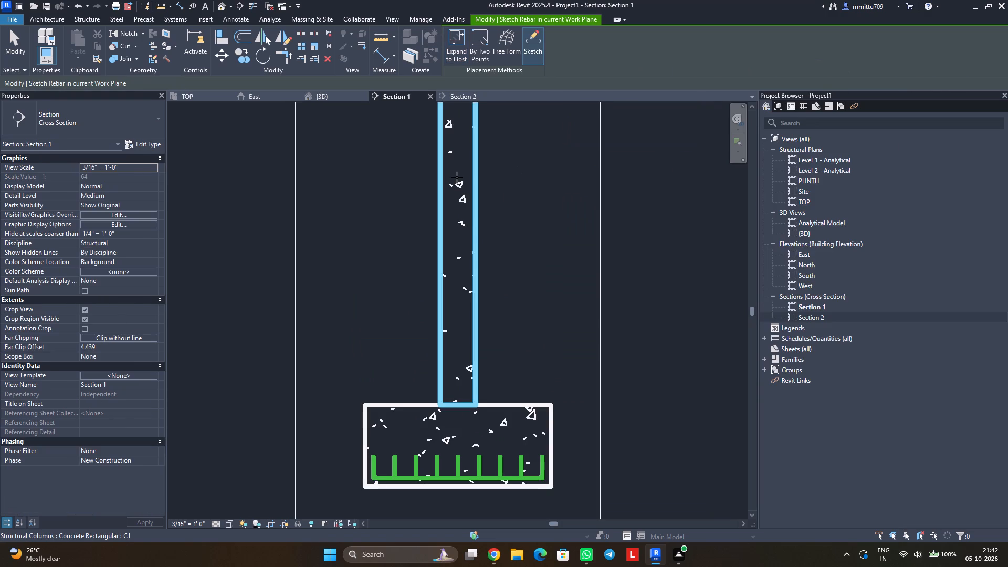
middle_click_drag(456, 172, 457, 296)
left_click(480, 180)
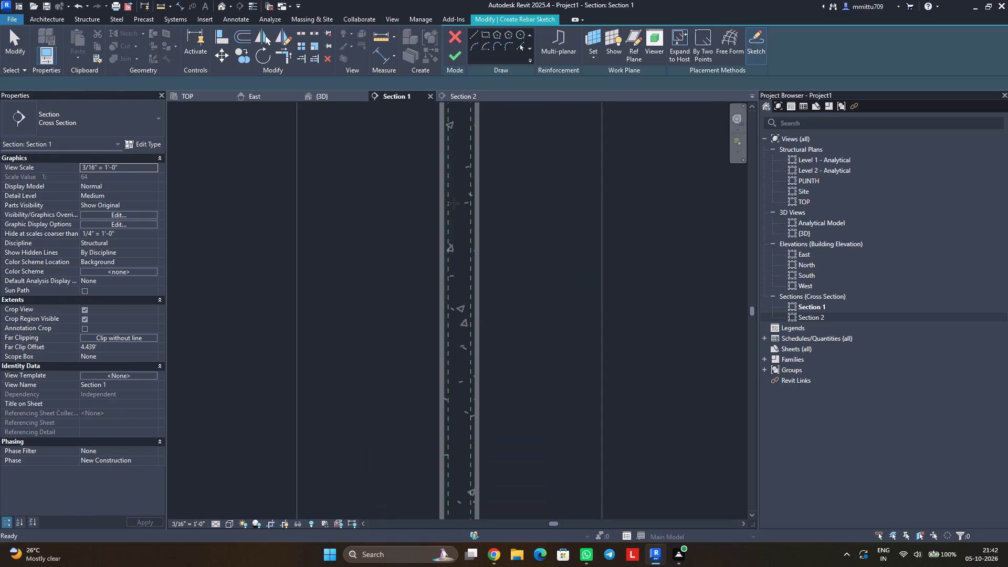
scroll(449, 201, "down", 2)
scroll(448, 208, "up", 1)
scroll(448, 209, "down", 3)
scroll(448, 175, "up", 1)
scroll(448, 175, "down", 3)
middle_click_drag(448, 169, 450, 303)
middle_click_drag(470, 206, 451, 335)
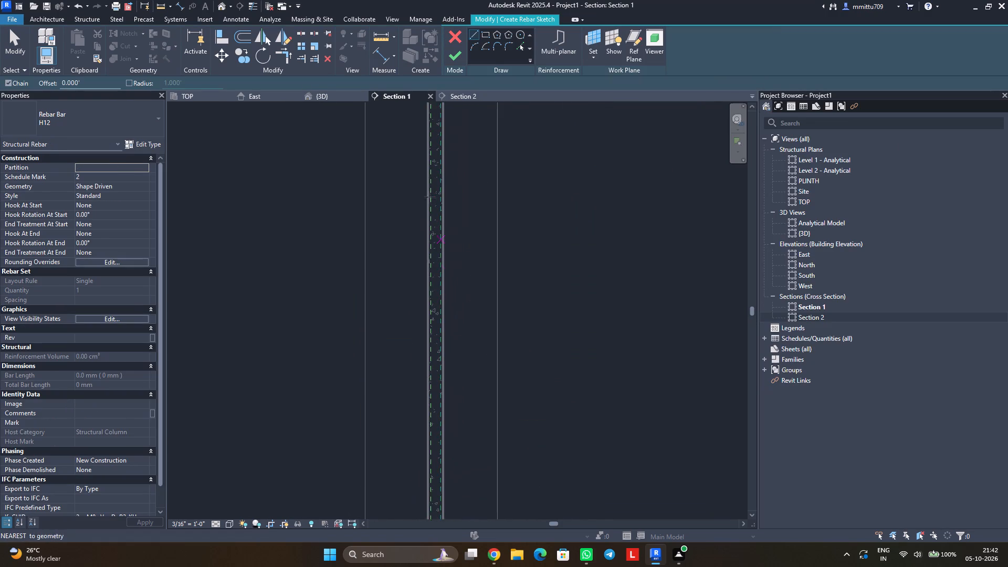
middle_click_drag(425, 197, 429, 308)
scroll(434, 123, "up", 1)
scroll(434, 123, "down", 1)
scroll(434, 123, "up", 5)
scroll(434, 123, "down", 2)
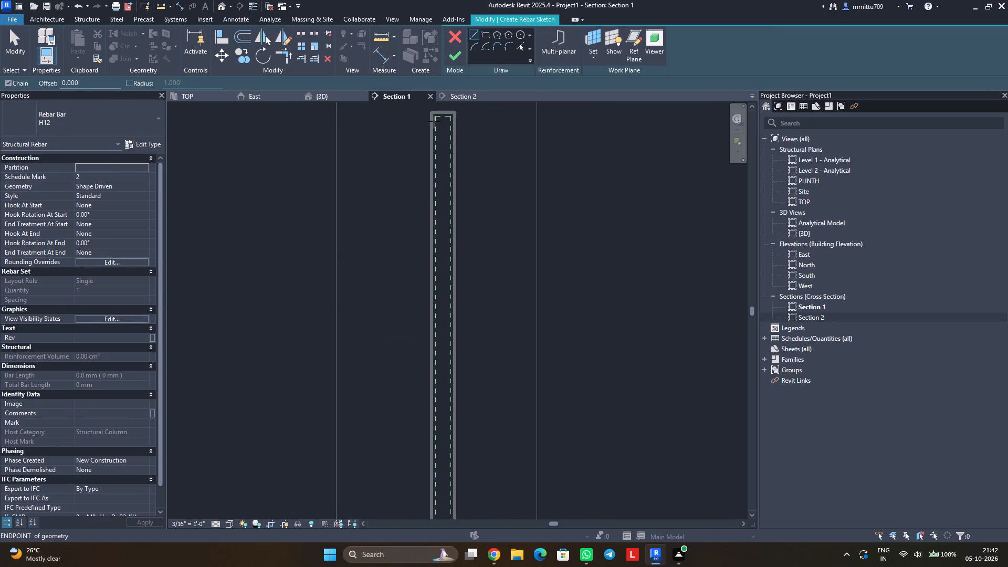
left_click(435, 115)
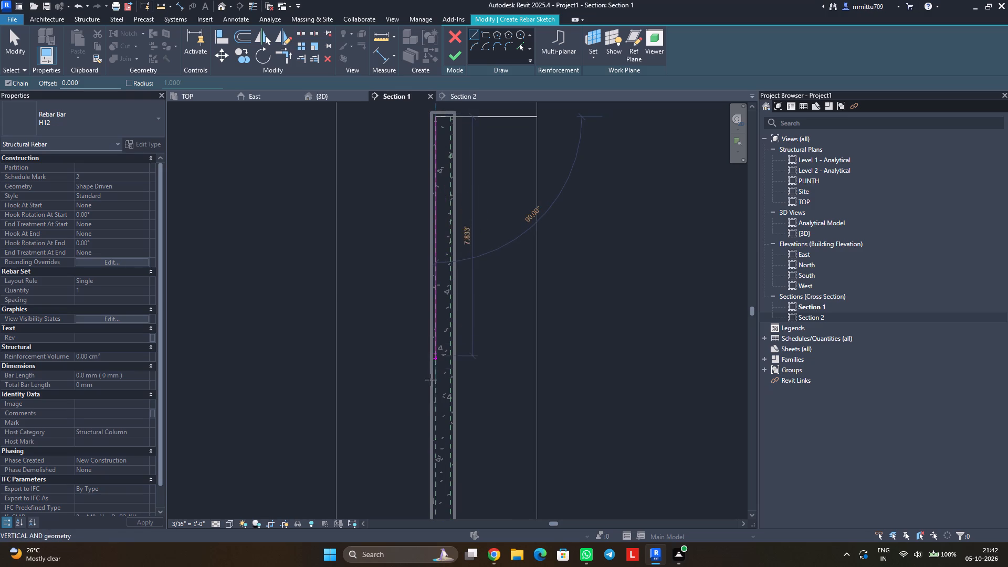
middle_click_drag(433, 399, 433, 183)
middle_click_drag(434, 385, 476, 194)
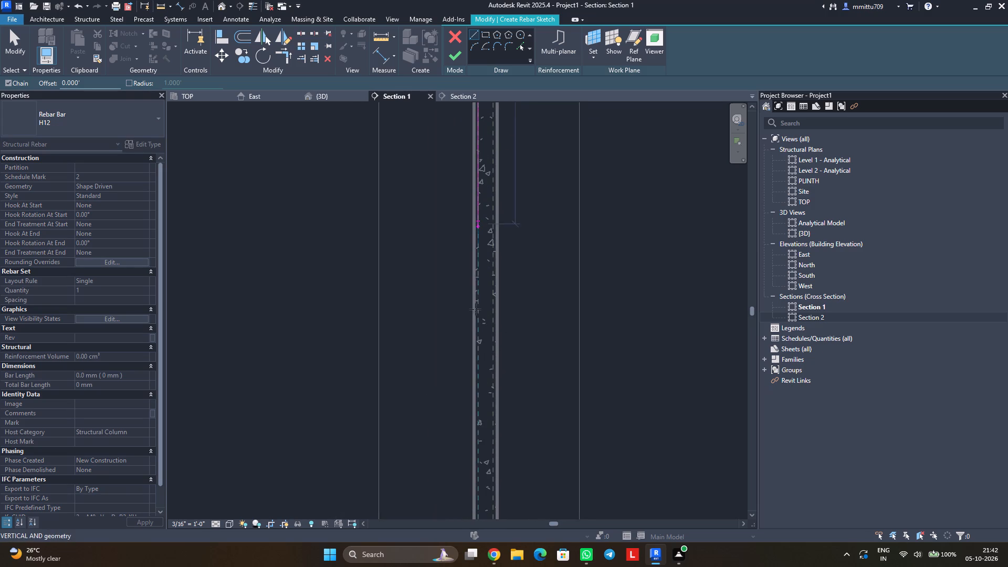
middle_click_drag(476, 398, 490, 171)
middle_click_drag(496, 354, 502, 287)
scroll(502, 287, "up", 1)
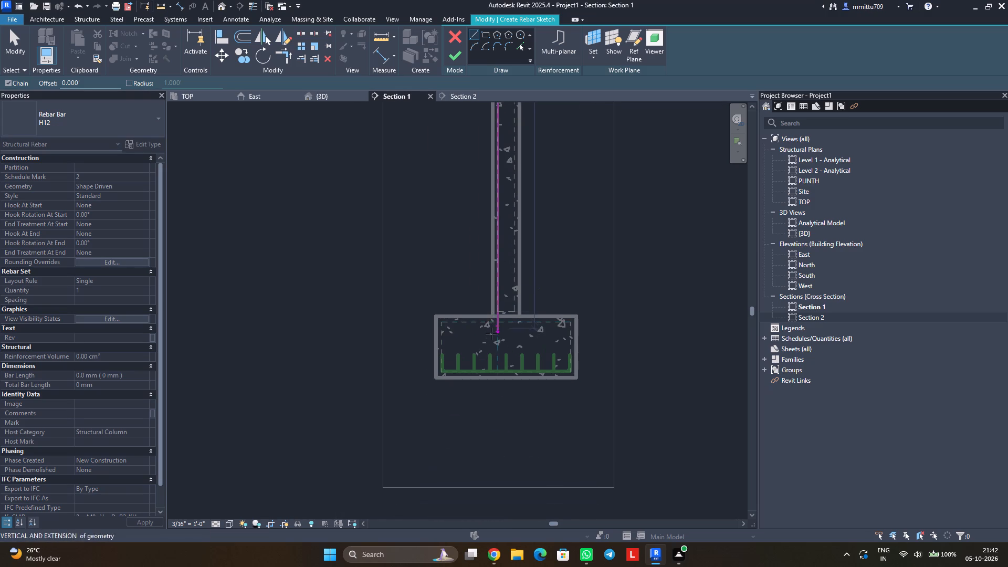
scroll(492, 342, "up", 5)
scroll(492, 342, "down", 1)
scroll(492, 342, "up", 1)
scroll(492, 342, "down", 1)
scroll(492, 342, "up", 6)
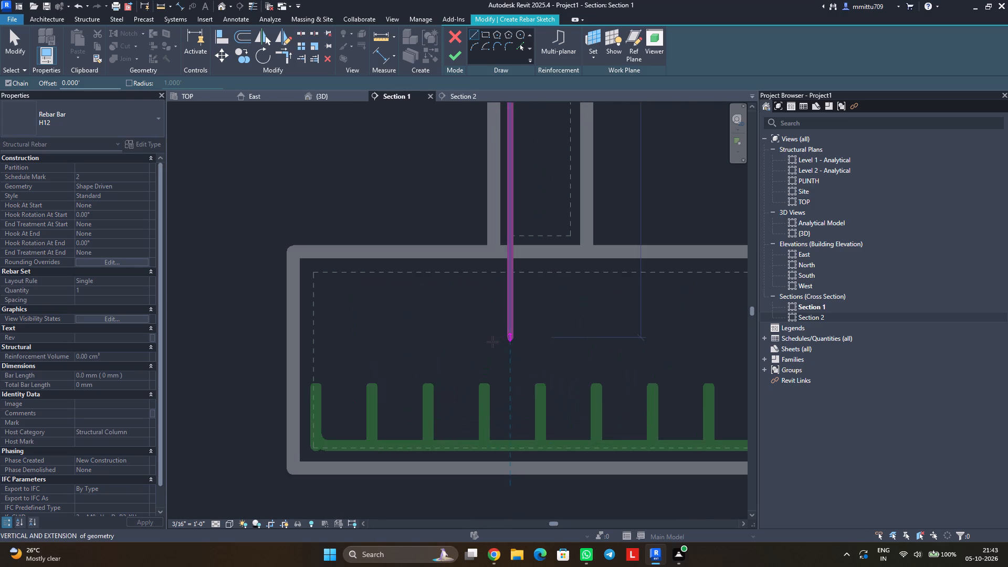
scroll(492, 342, "up", 1)
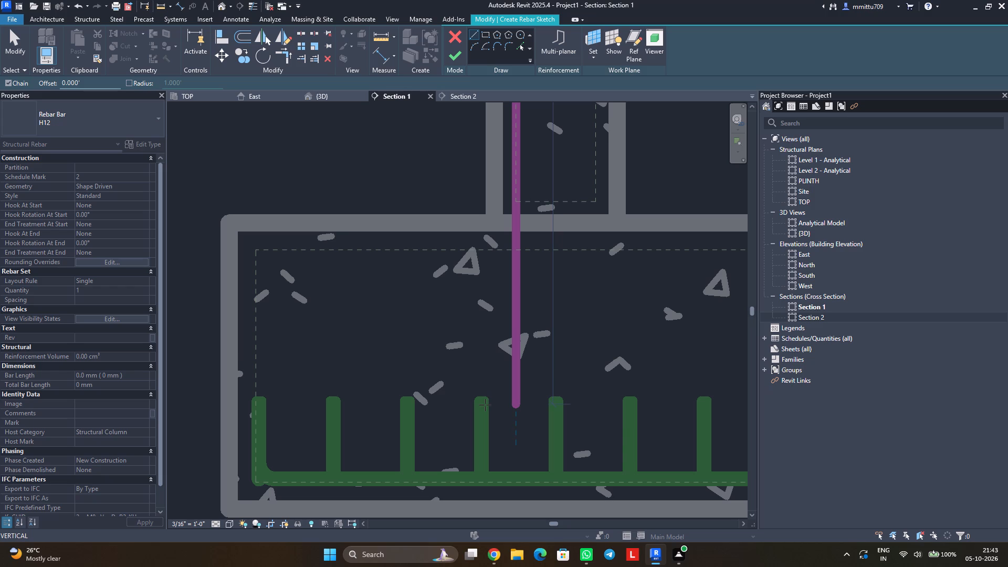
left_click(494, 463)
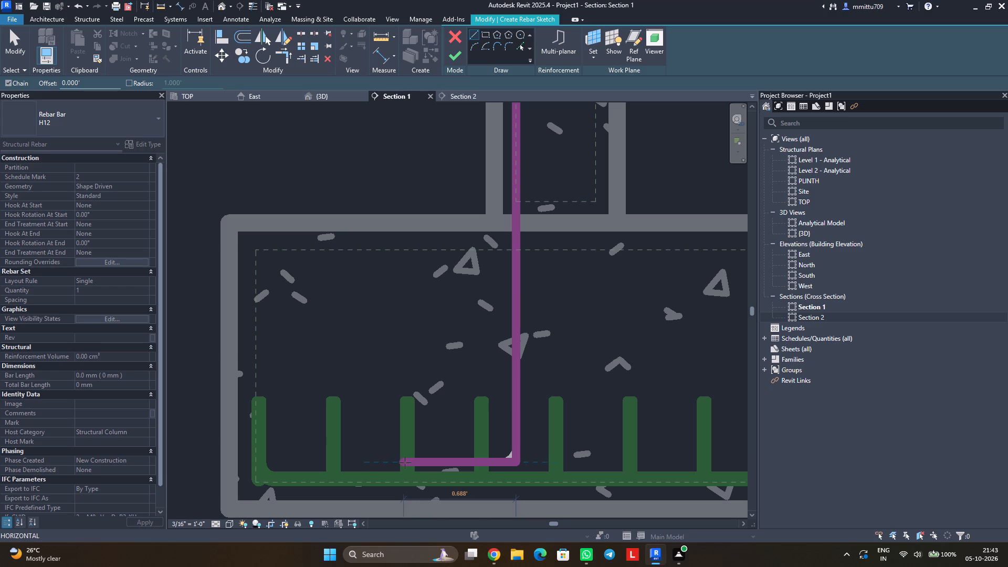
Add a 3' horizontal leg to the left from the lower end of the vertical bar segment.
type("3'")
key("Return")
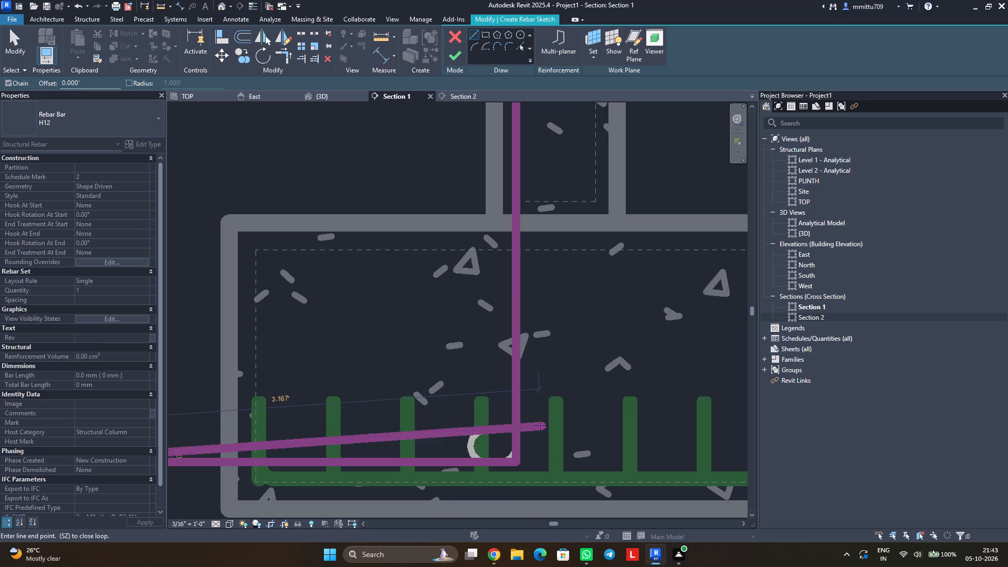
scroll(437, 413, "down", 4)
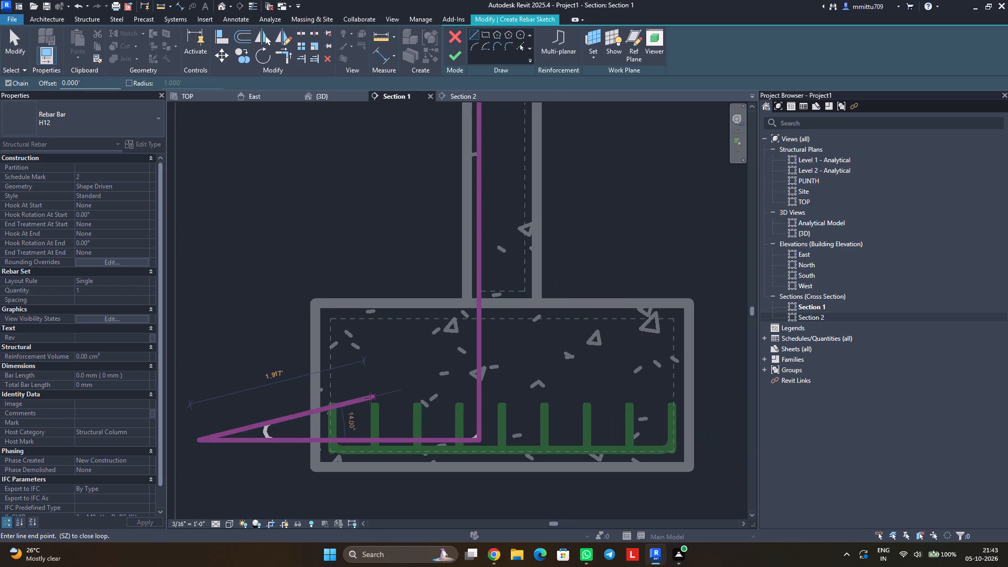
Discard the extra line segment and delete the bar's 3' horizontal leg from the rebar sketch.
key("ctrl+z")
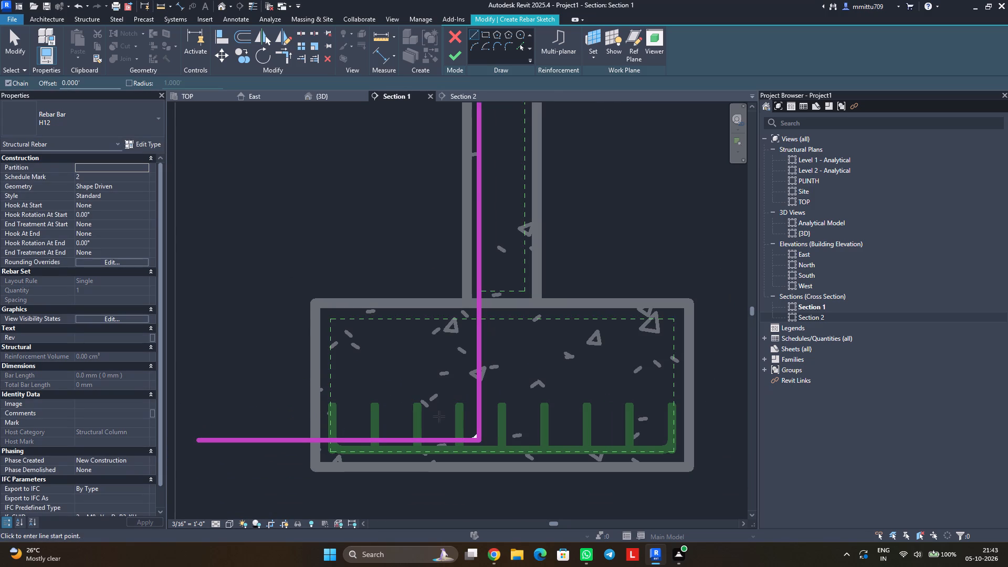
key("Escape")
key("Escape")
left_click(402, 436)
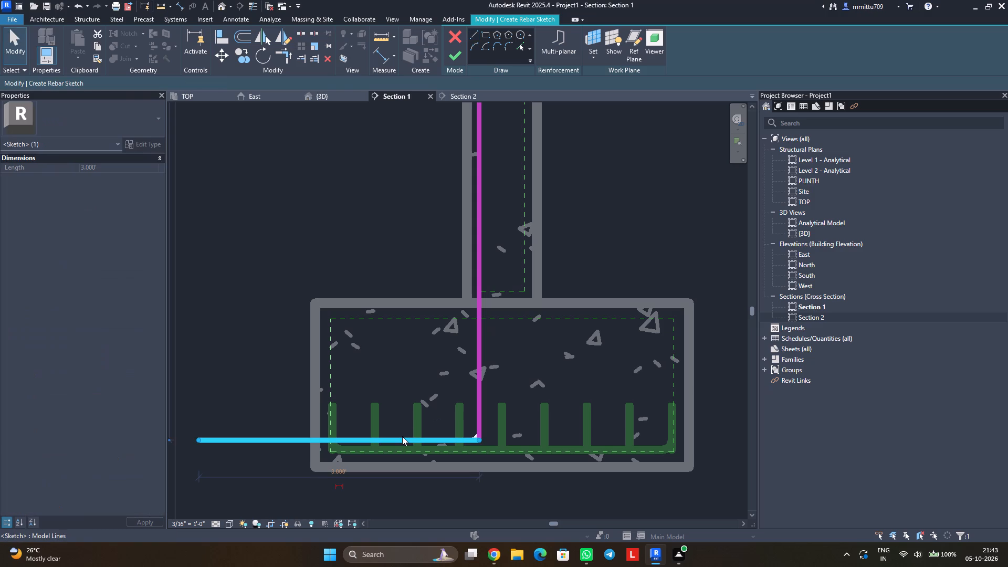
key("Delete")
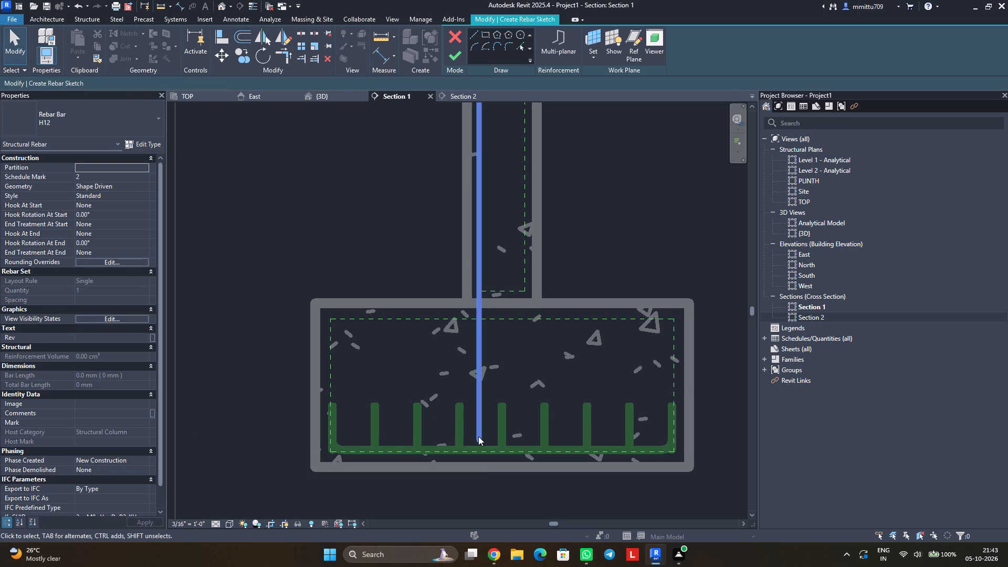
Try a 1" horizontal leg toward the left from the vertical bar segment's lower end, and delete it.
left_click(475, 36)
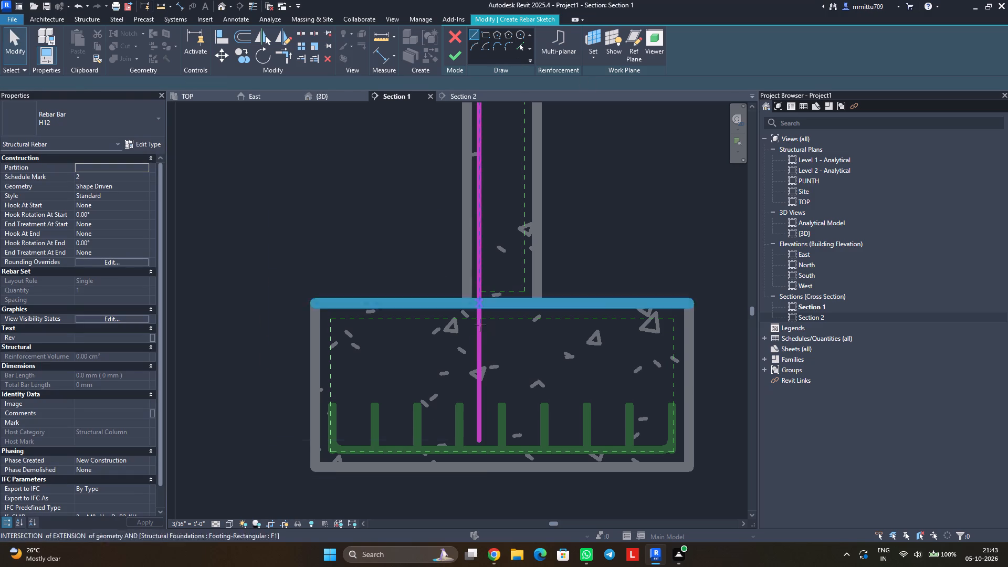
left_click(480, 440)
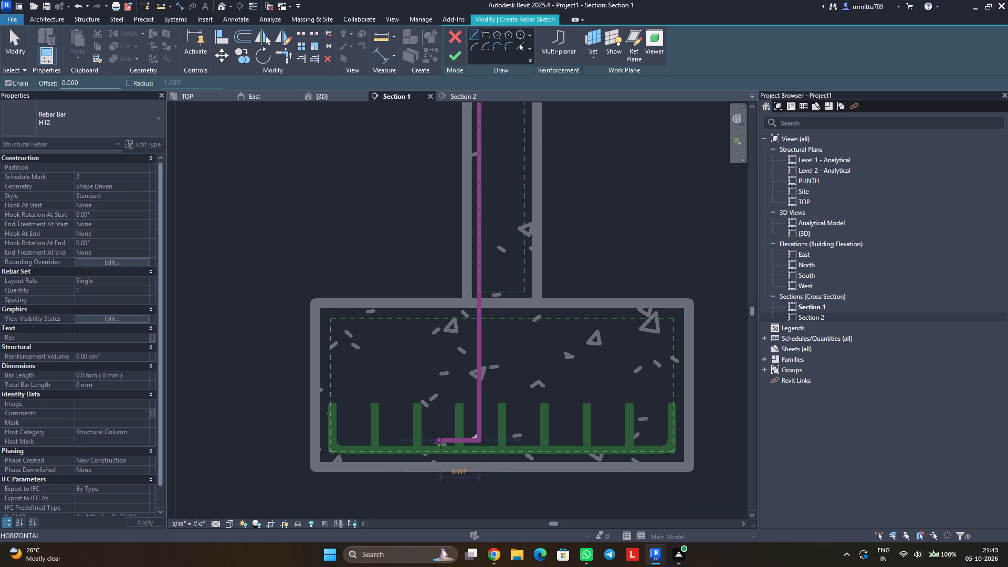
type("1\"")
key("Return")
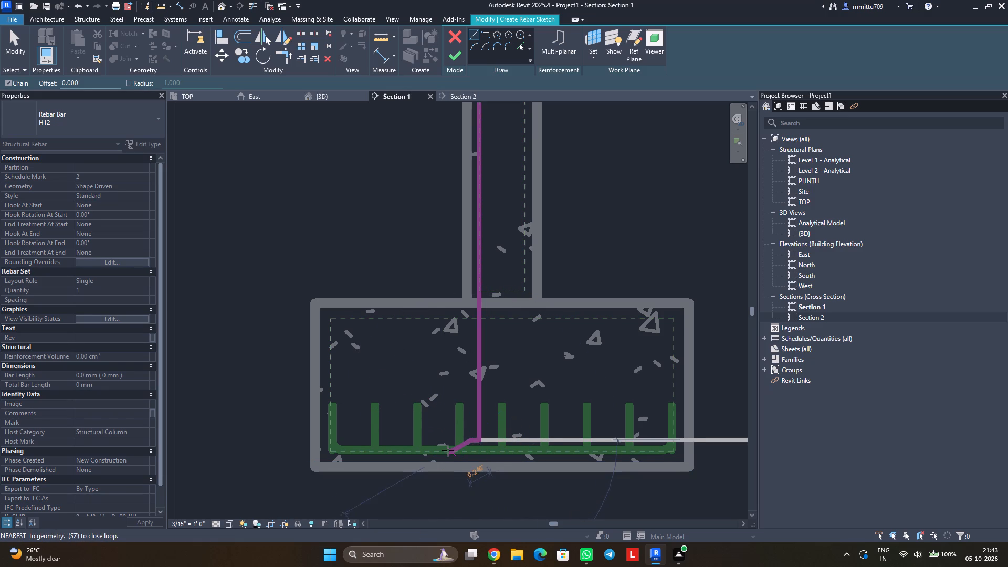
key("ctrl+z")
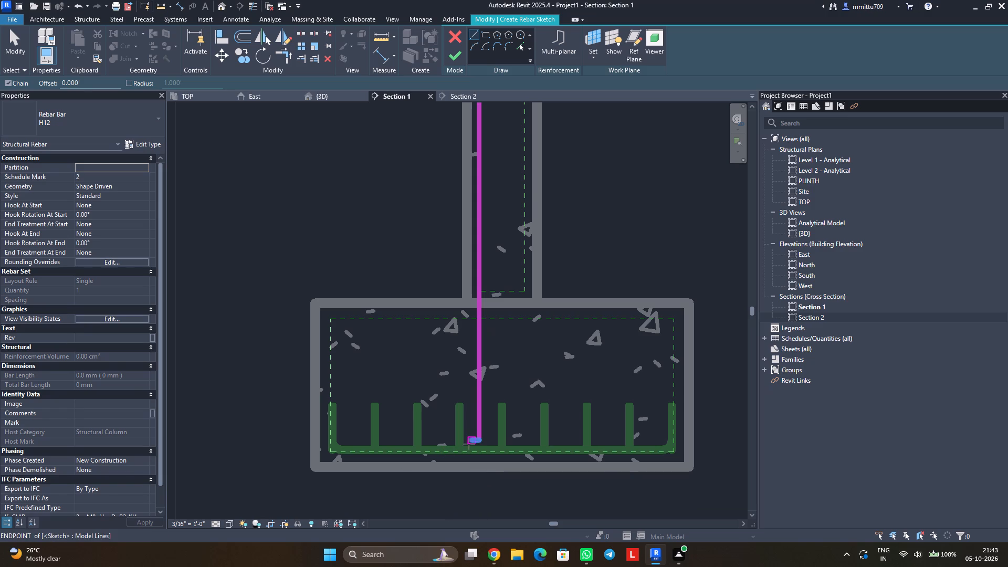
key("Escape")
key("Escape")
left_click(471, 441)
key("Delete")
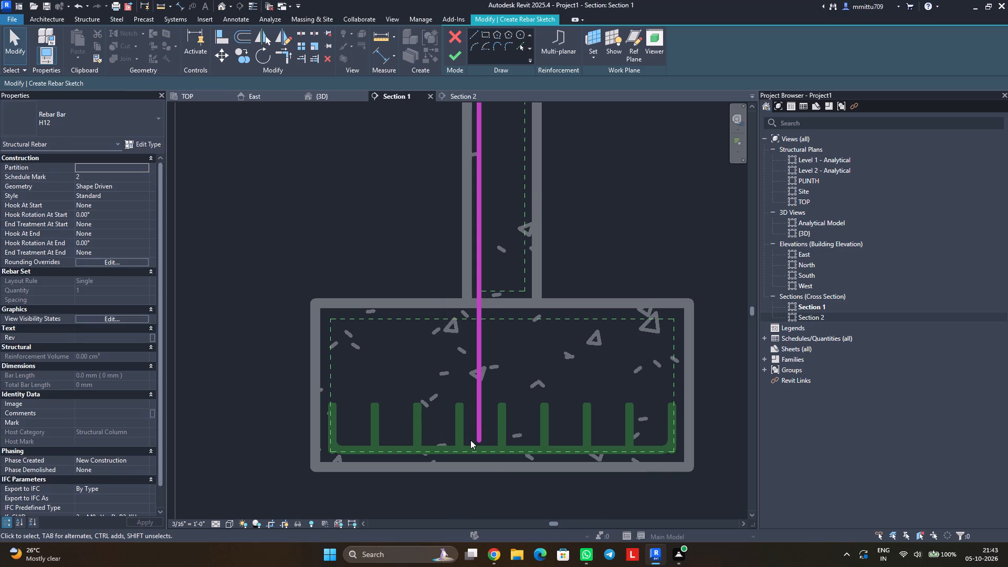
Add a 1' horizontal leg to the left from the vertical bar segment's lower end and finish the rebar sketch.
left_click(484, 35)
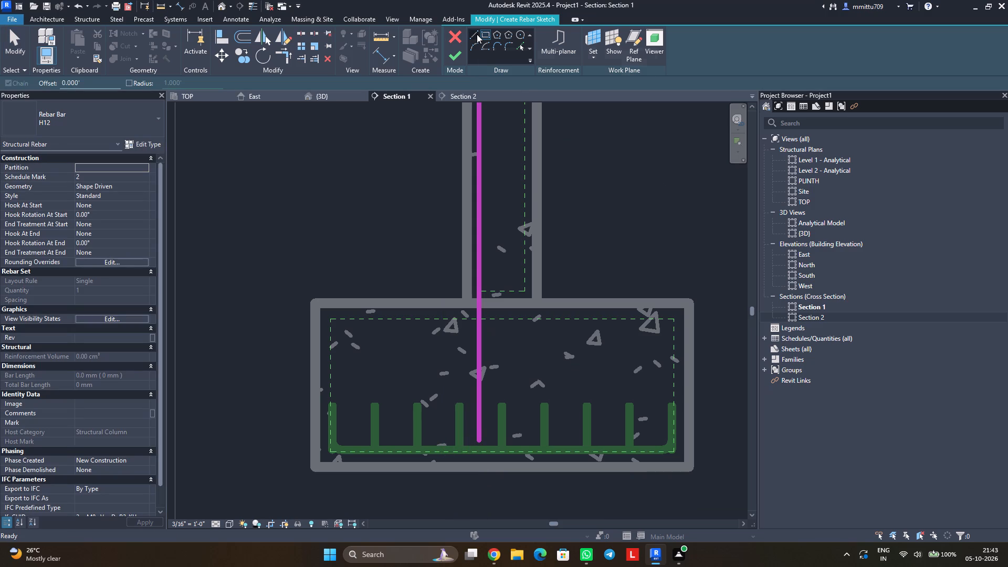
left_click(475, 34)
left_click(479, 440)
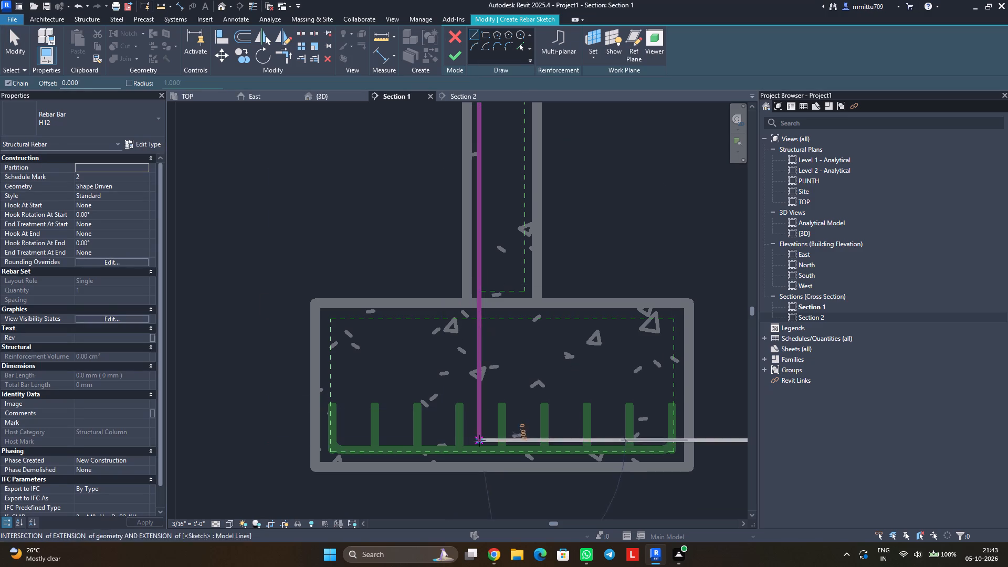
type("1'")
key("Return")
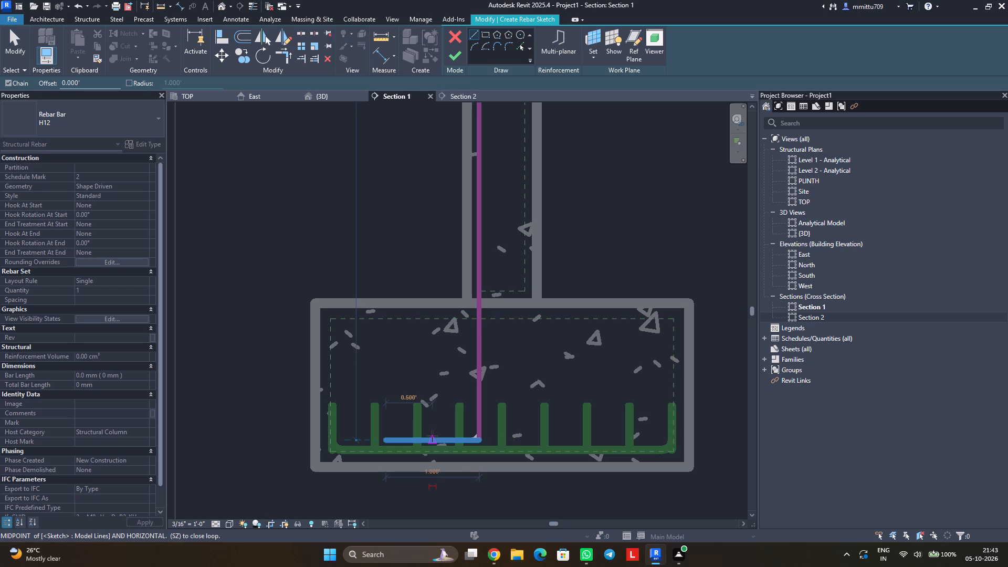
key("Escape")
key("Escape")
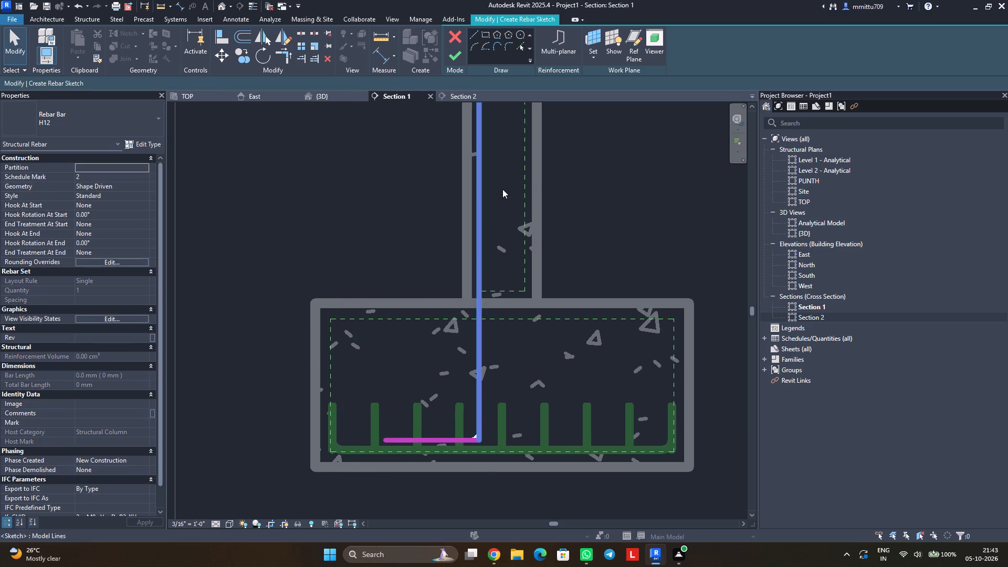
left_click(459, 48)
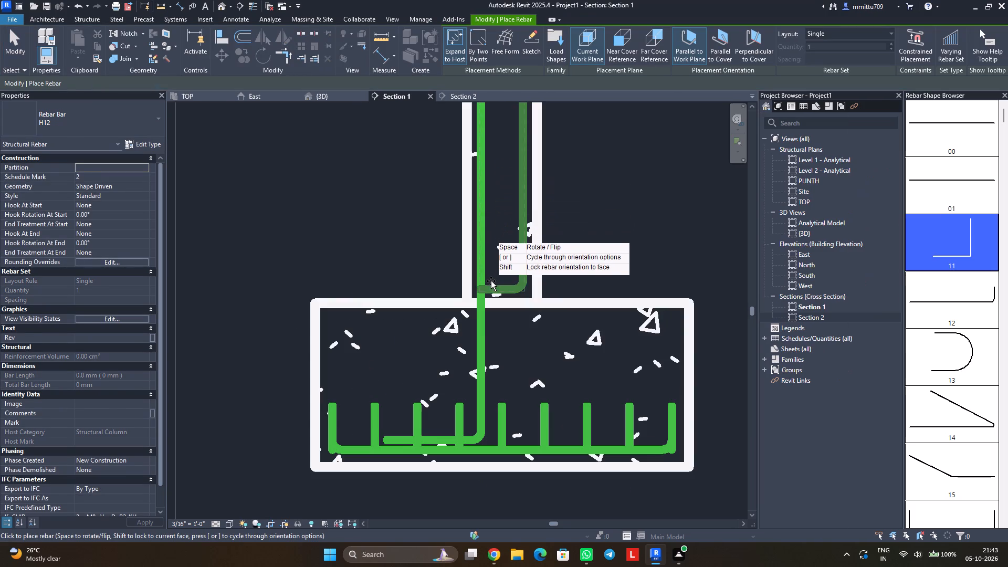
key("Escape")
key("Escape")
key("Escape")
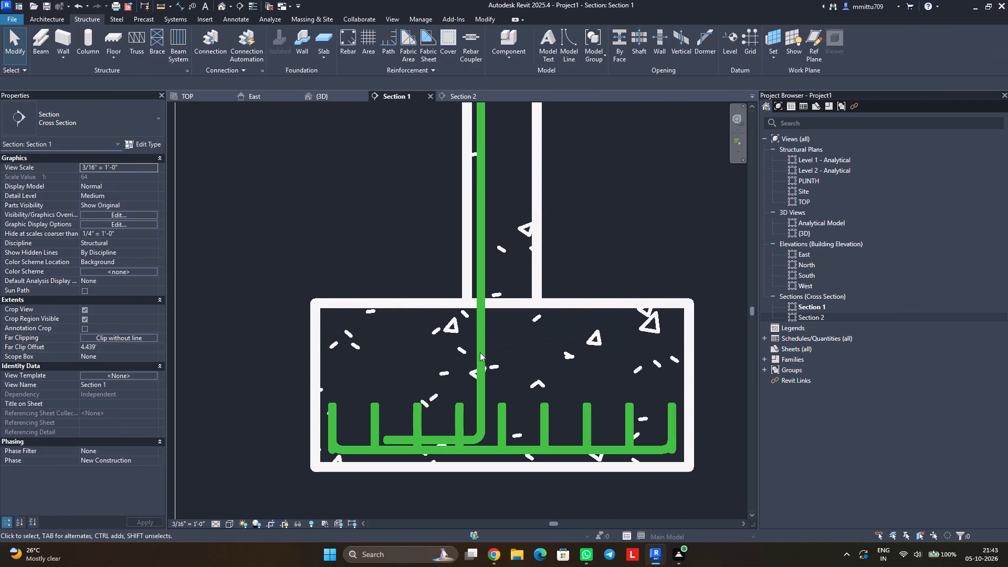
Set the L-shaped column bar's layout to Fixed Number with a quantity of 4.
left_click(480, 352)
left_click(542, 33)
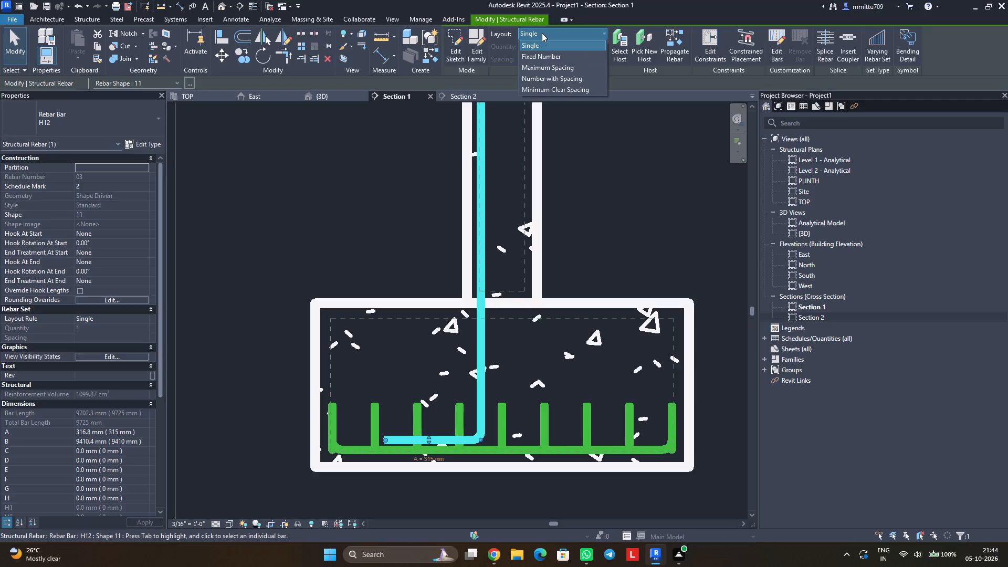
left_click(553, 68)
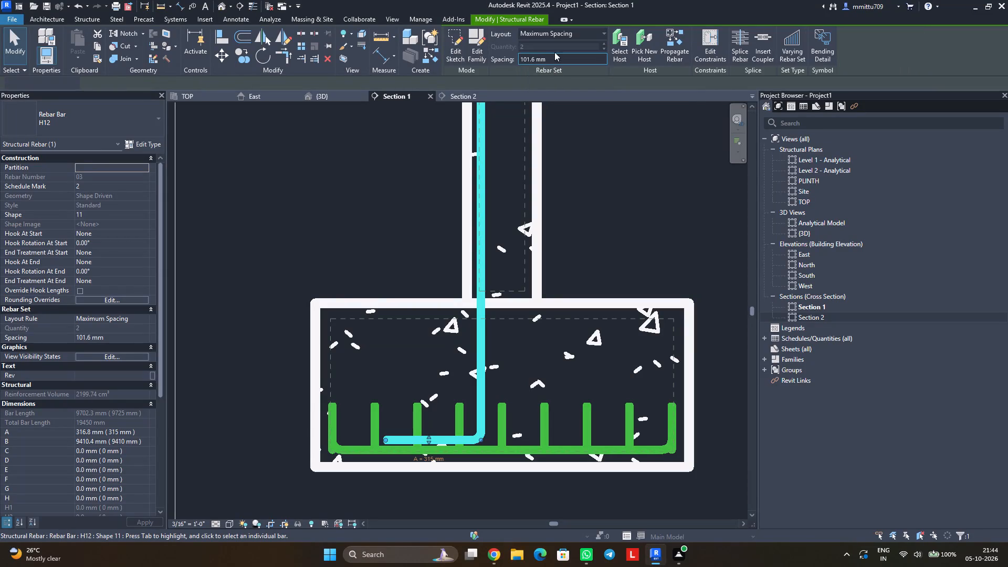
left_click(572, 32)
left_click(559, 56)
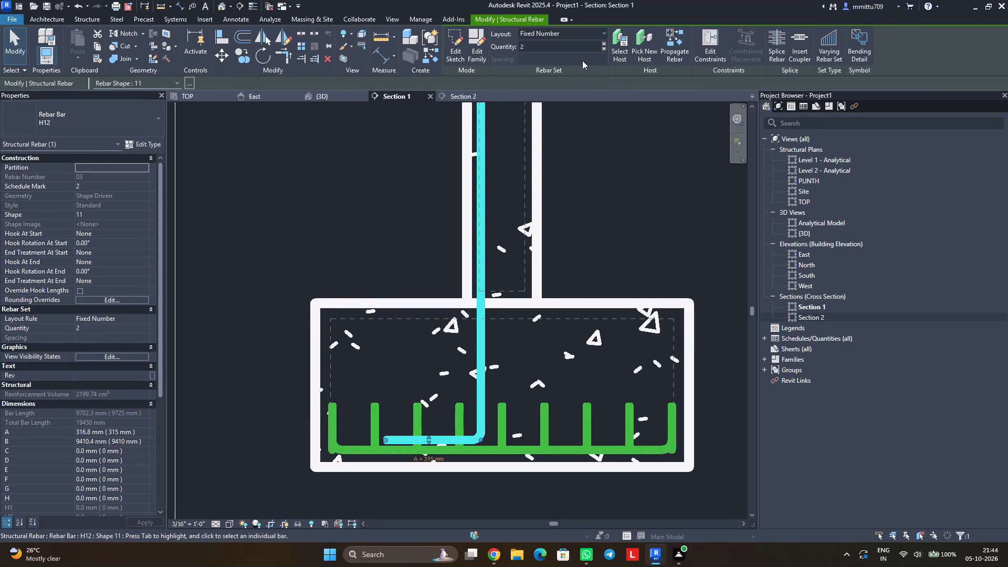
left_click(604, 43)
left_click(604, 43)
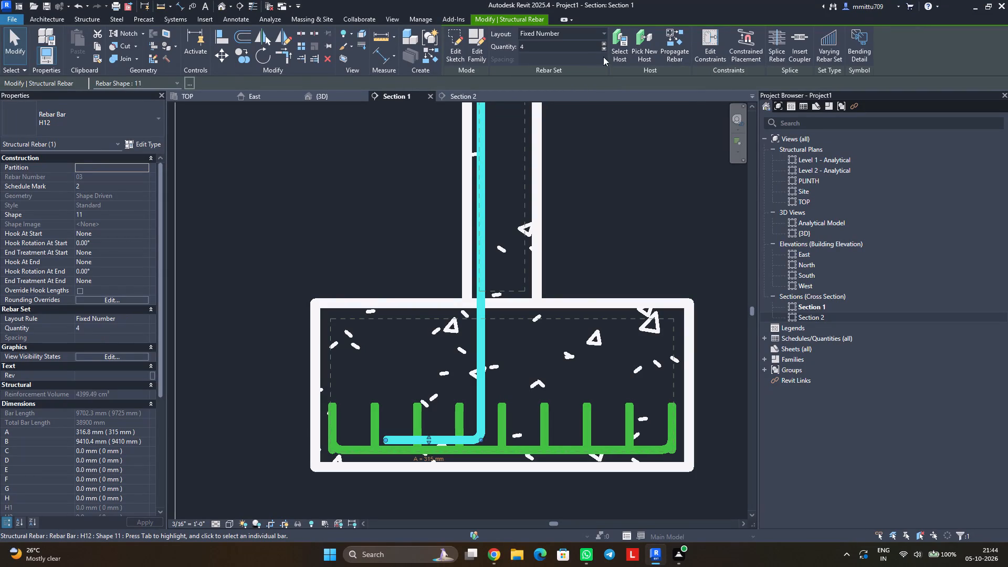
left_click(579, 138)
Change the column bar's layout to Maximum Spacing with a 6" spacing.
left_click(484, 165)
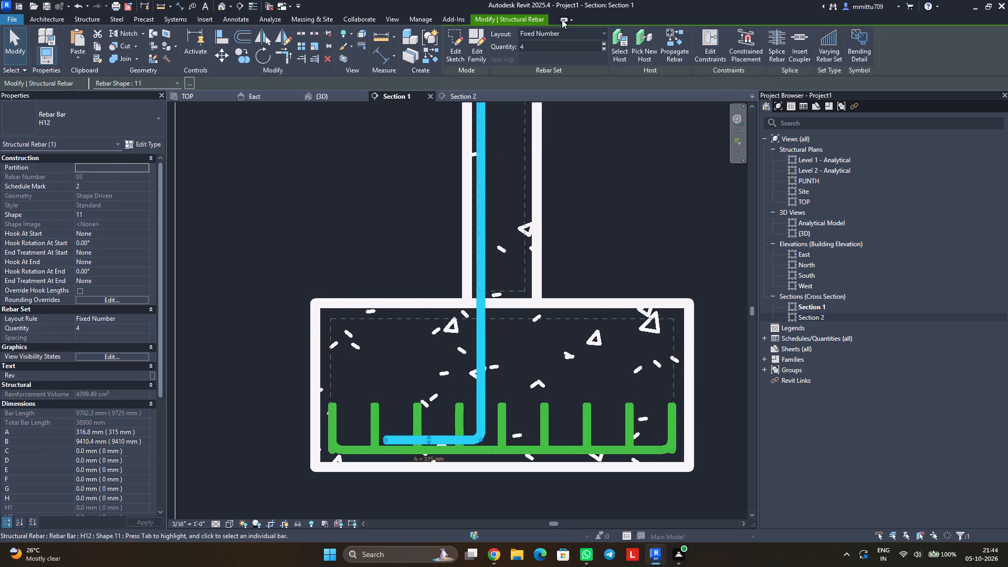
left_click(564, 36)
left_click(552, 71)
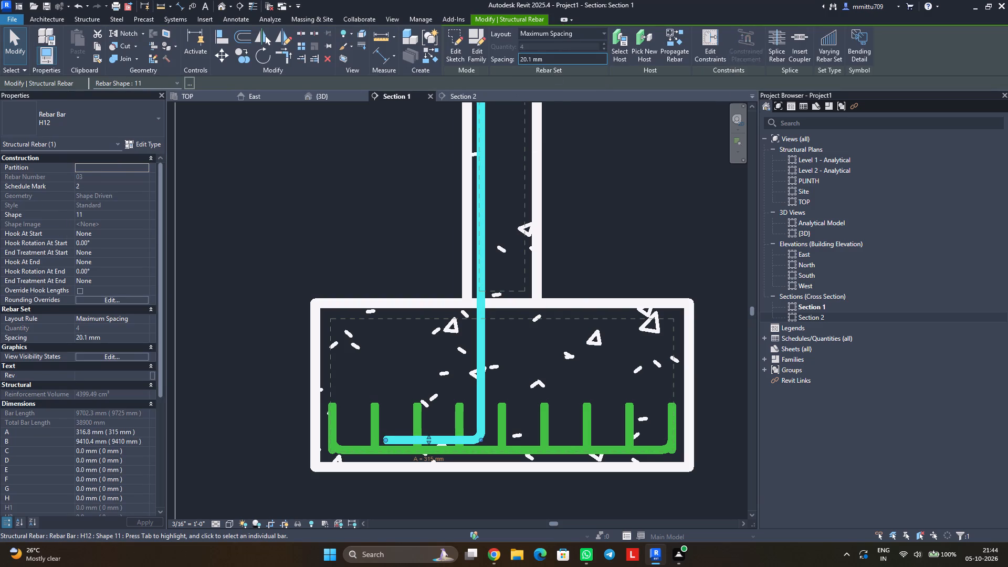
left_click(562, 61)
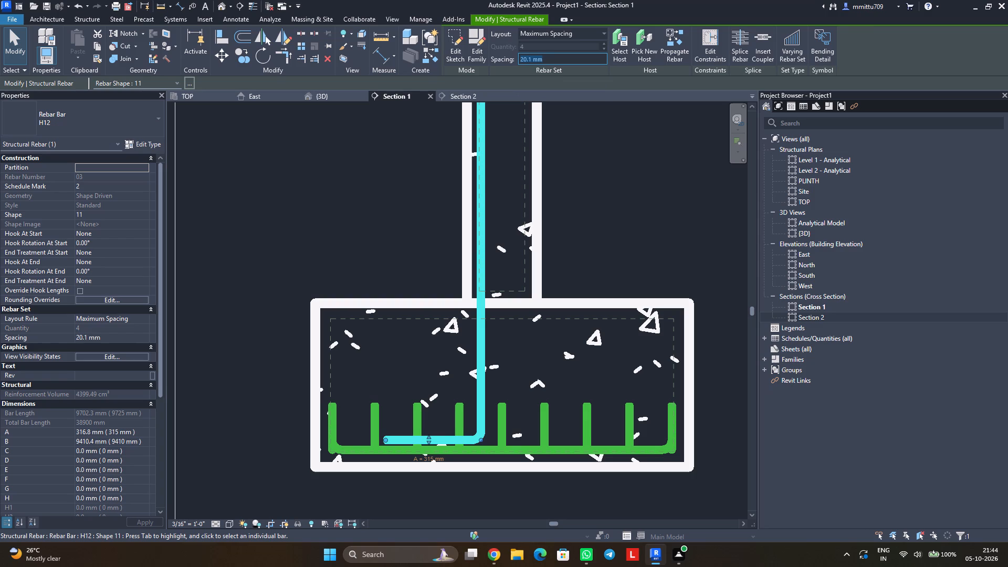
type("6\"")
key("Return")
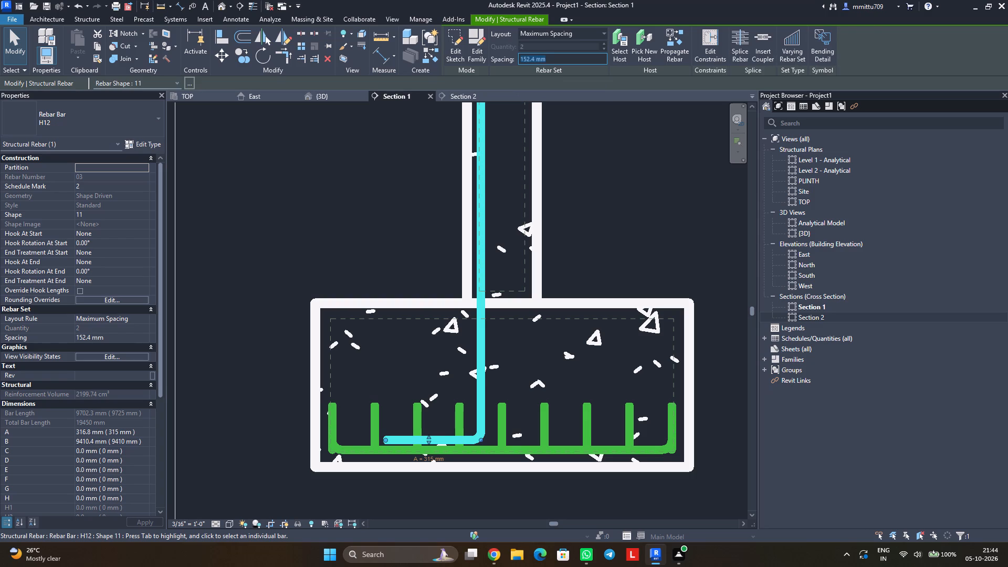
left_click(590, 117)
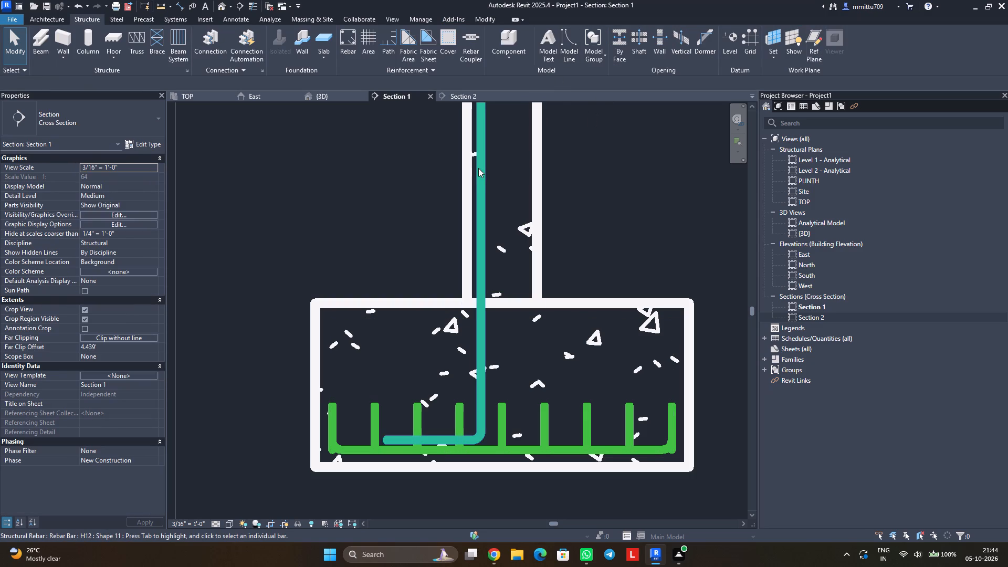
Set the column bar set's layout to Fixed Number with a quantity of 4.
left_click(478, 168)
left_click(555, 34)
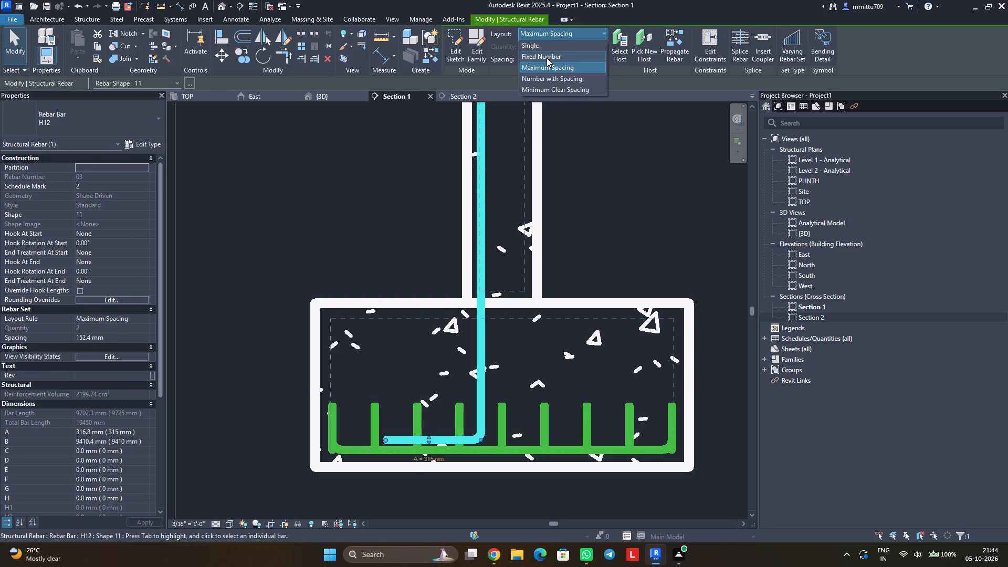
left_click(547, 58)
double_click(603, 42)
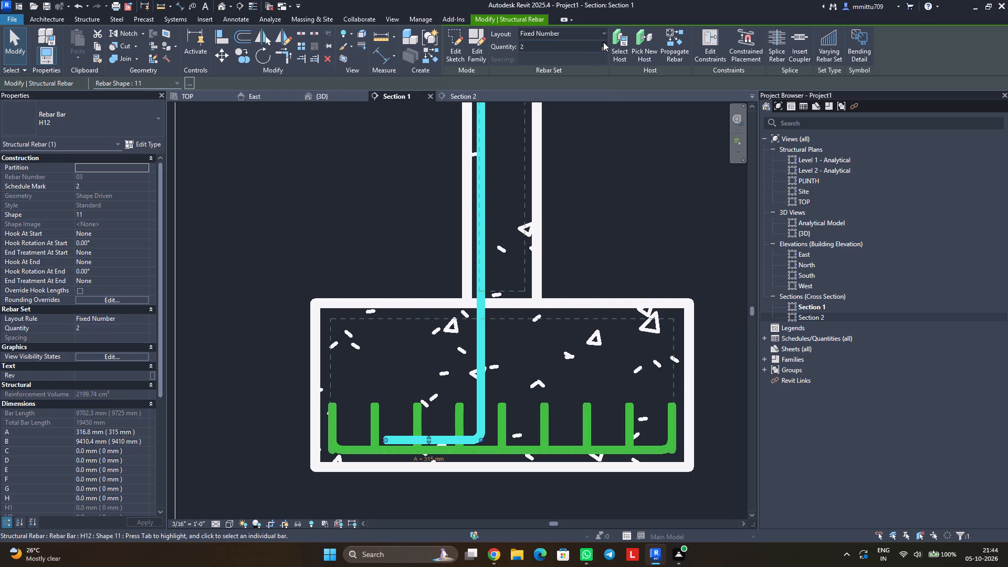
left_click(593, 121)
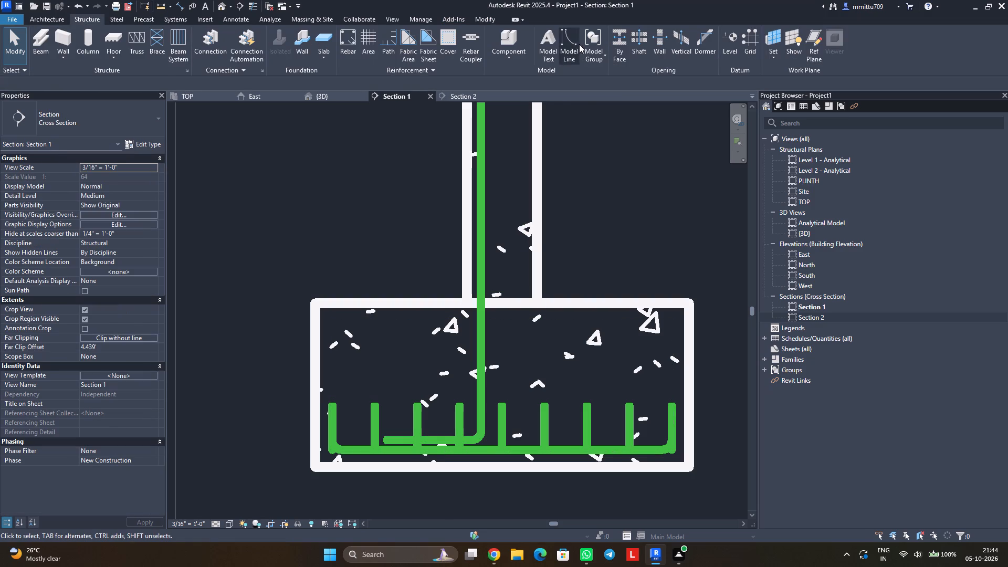
Switch the column bar set's layout to Maximum Spacing at 20.1 mm.
left_click(481, 161)
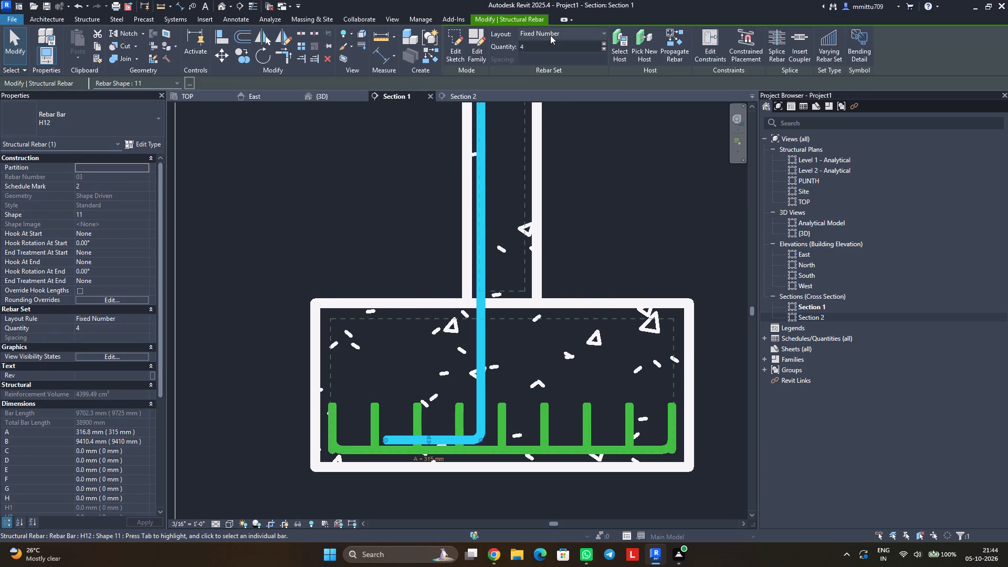
left_click(550, 35)
left_click(550, 70)
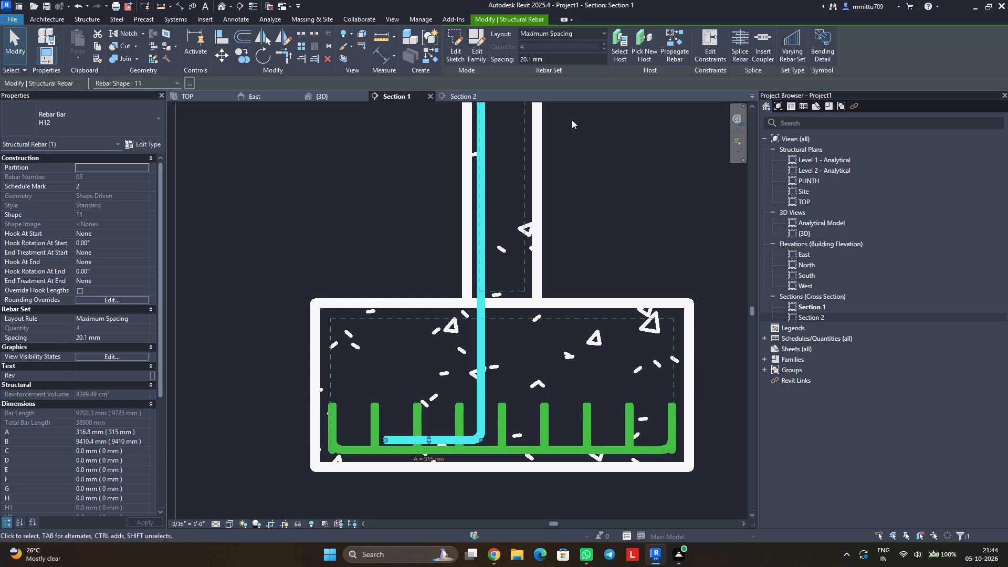
left_click(637, 196)
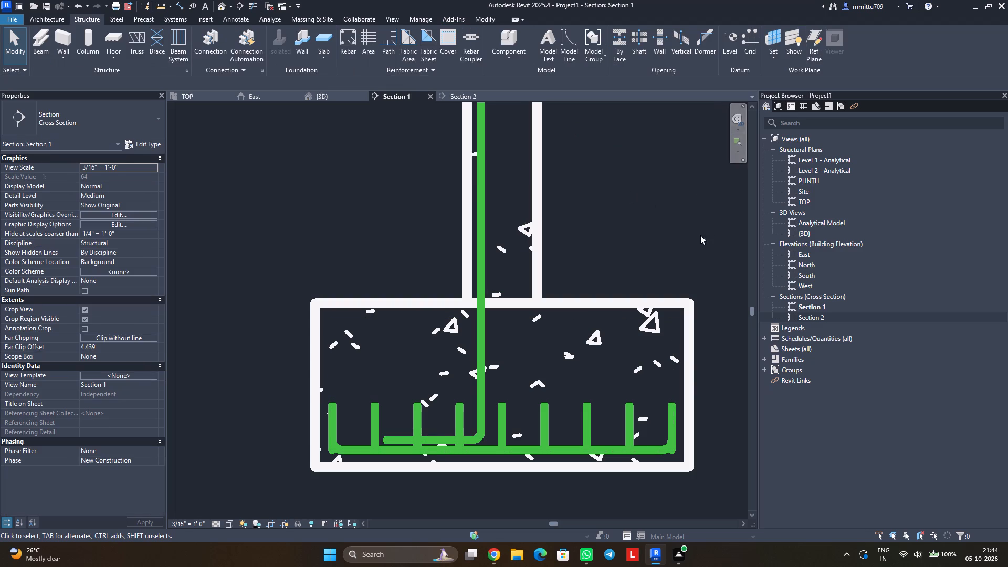
Select all H12 rebar instances and make them view unobscured in the {3D} view.
left_click(483, 186)
type("SA")
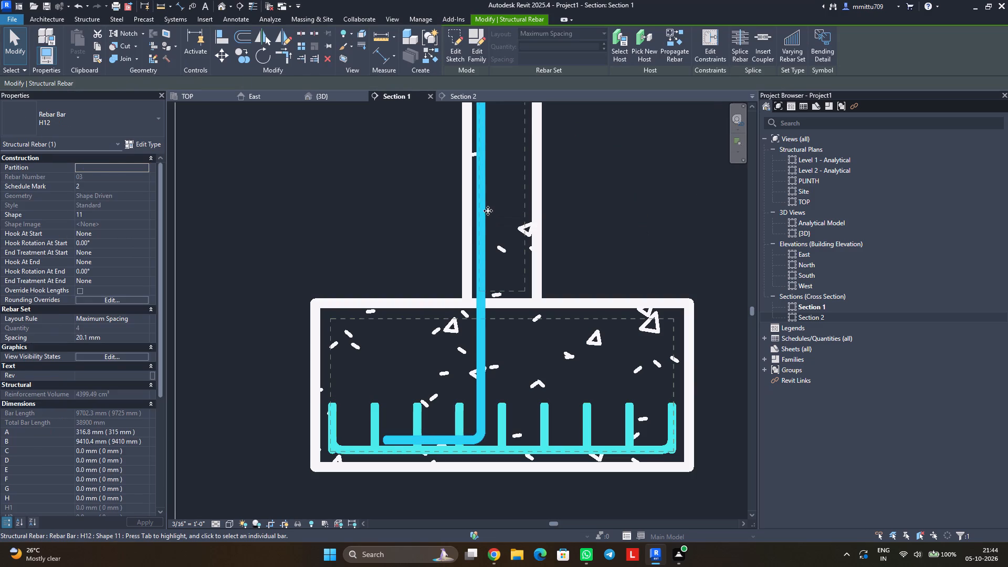
left_click(127, 355)
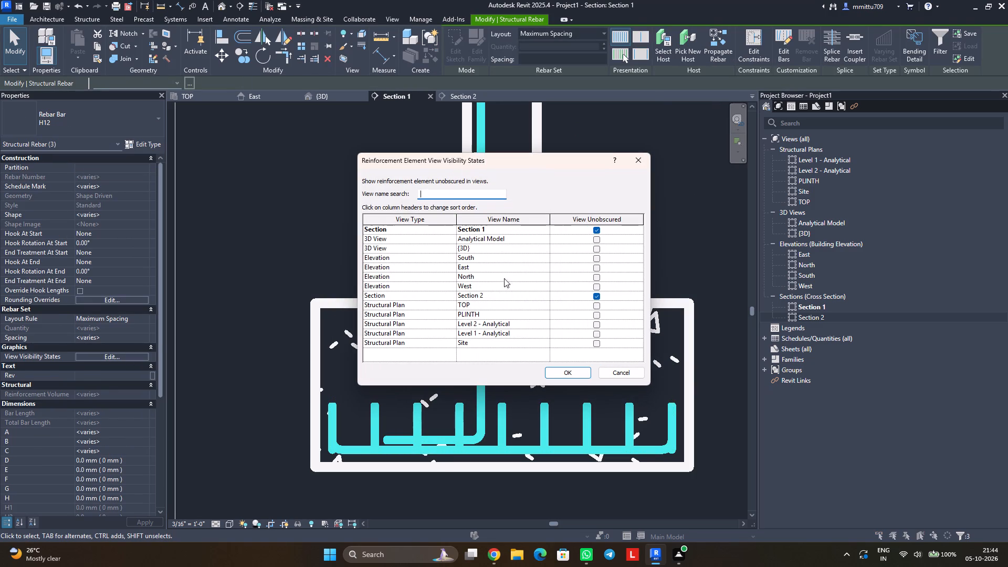
left_click(597, 250)
left_click(573, 375)
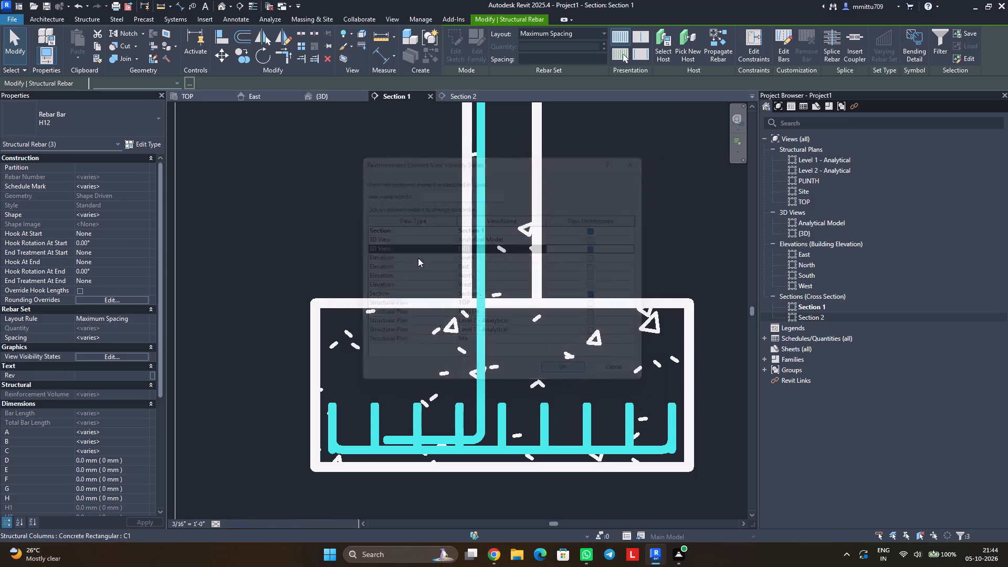
left_click(354, 203)
Open the {3D} view and examine the reinforcement in the corner footing and its column.
left_click(322, 97)
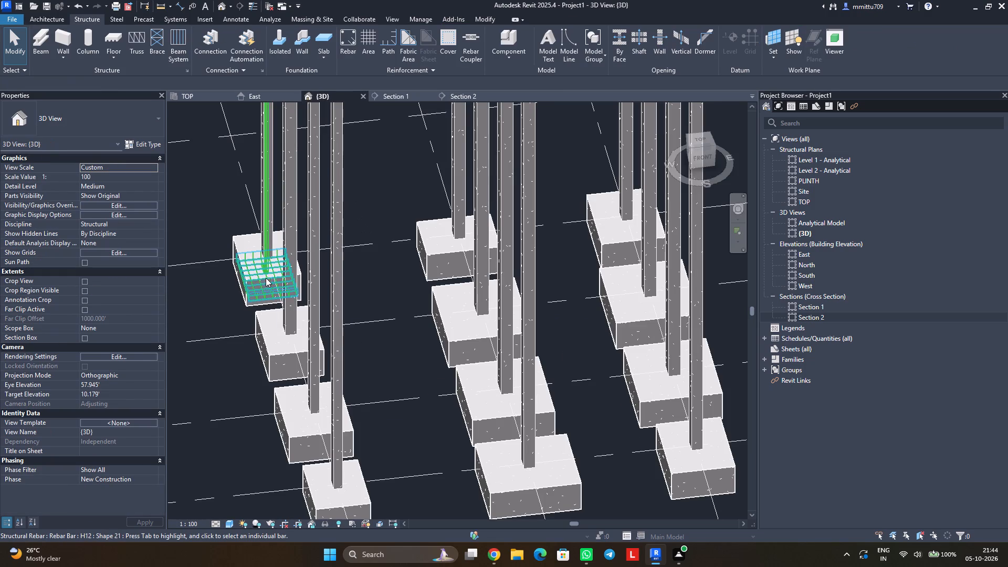
middle_click_drag(259, 280, 334, 352)
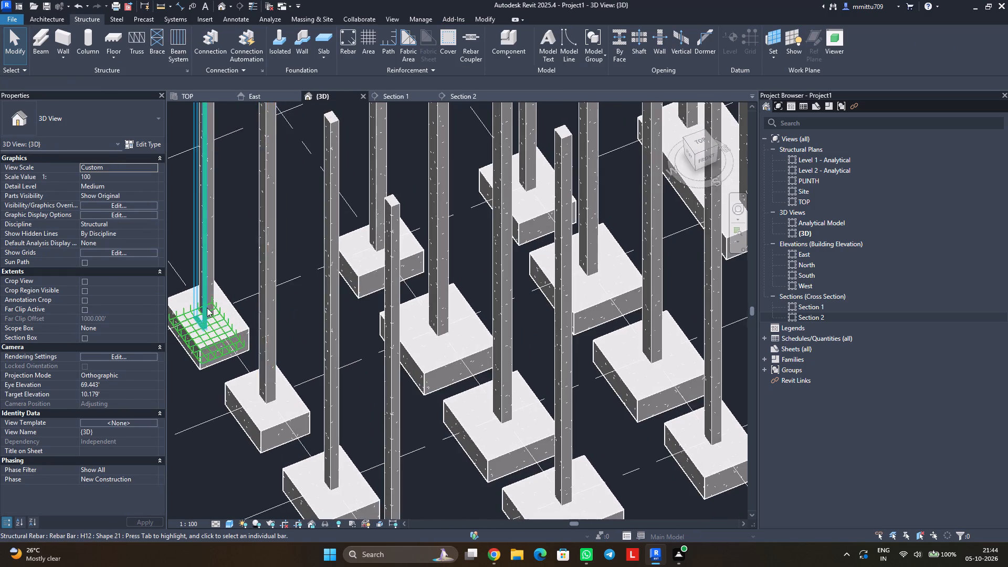
scroll(207, 308, "down", 1)
scroll(207, 308, "up", 1)
scroll(207, 308, "down", 1)
scroll(207, 308, "up", 7)
scroll(209, 311, "down", 1)
scroll(212, 321, "up", 5)
scroll(213, 326, "down", 6)
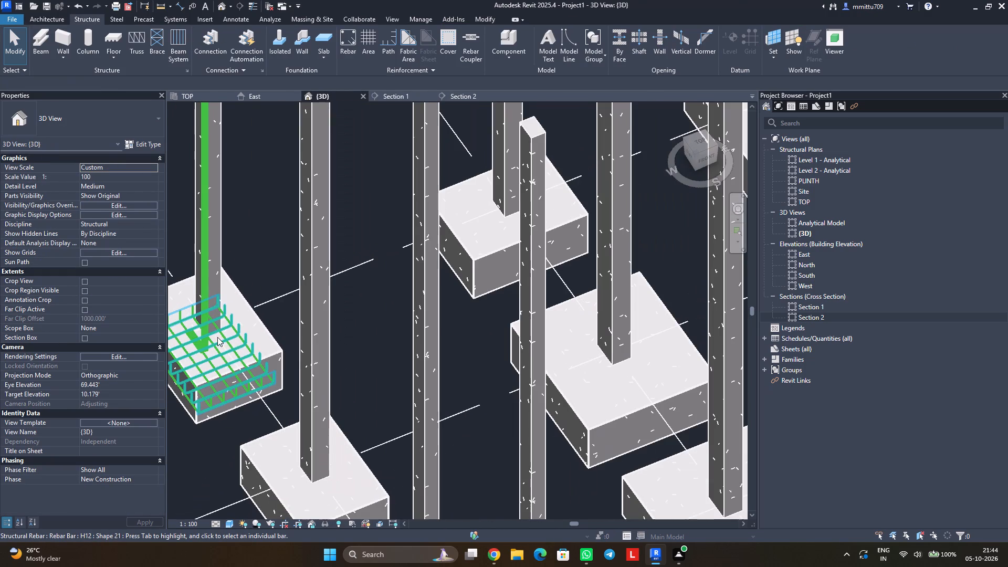
Examine the H12 column bar set at the top of the corner column in the {3D} view.
scroll(211, 329, "up", 2)
scroll(211, 329, "down", 3)
scroll(211, 332, "up", 1)
scroll(211, 332, "down", 1)
scroll(211, 332, "up", 1)
scroll(211, 332, "down", 10)
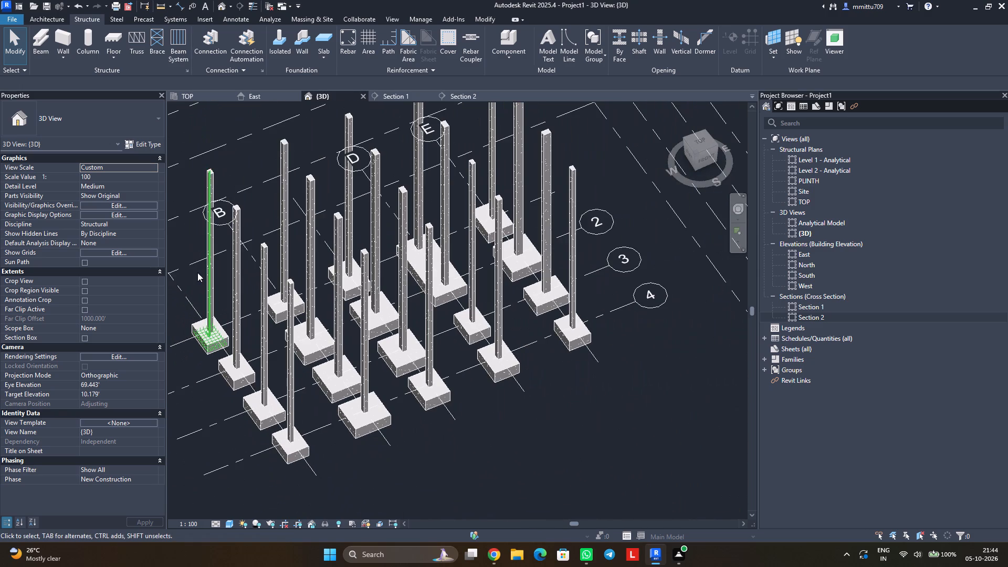
middle_click_drag(197, 271, 218, 379)
scroll(209, 281, "up", 2)
scroll(209, 281, "down", 1)
scroll(209, 280, "up", 8)
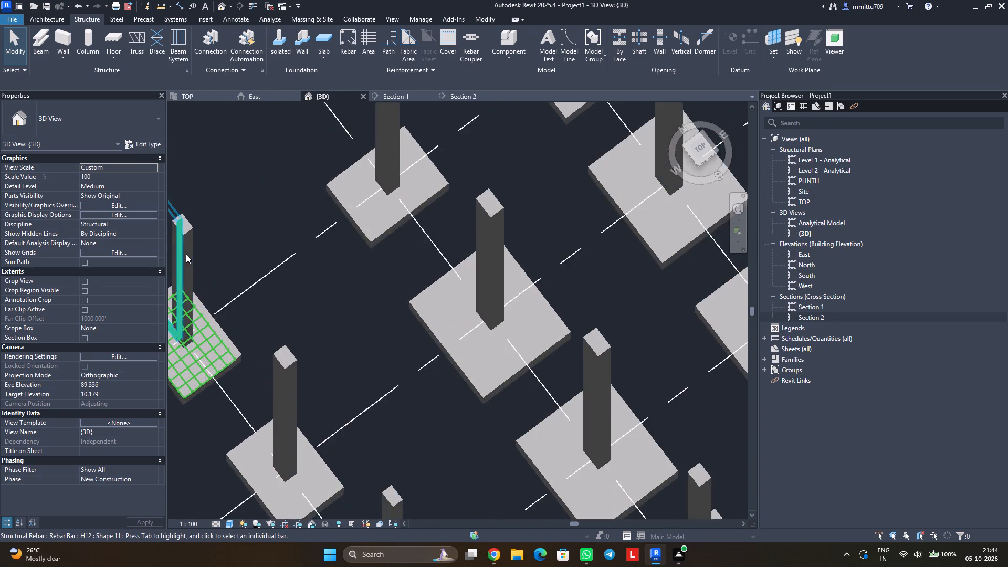
scroll(186, 254, "up", 2)
scroll(186, 254, "down", 1)
scroll(186, 254, "up", 4)
middle_click_drag(185, 250, 306, 318)
scroll(289, 274, "up", 5)
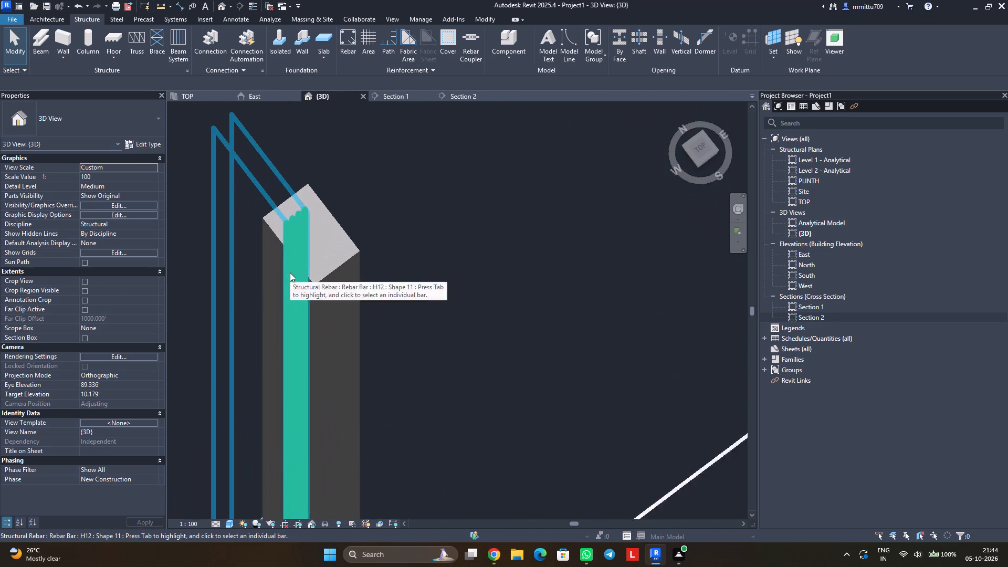
scroll(290, 272, "up", 1)
left_click(308, 224)
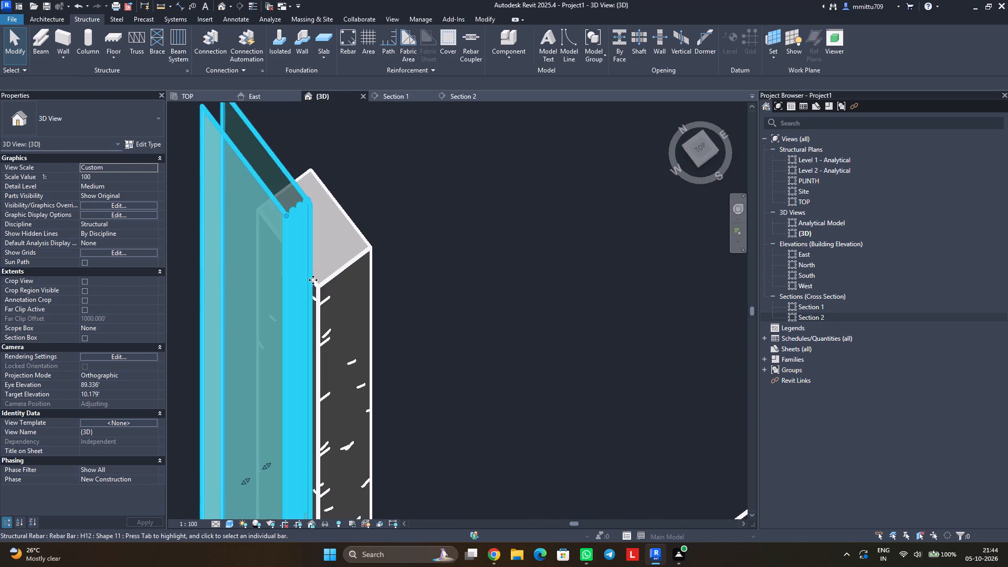
Examine the column bar set in Section 1 and Section 2, and review its layout options.
left_click(406, 97)
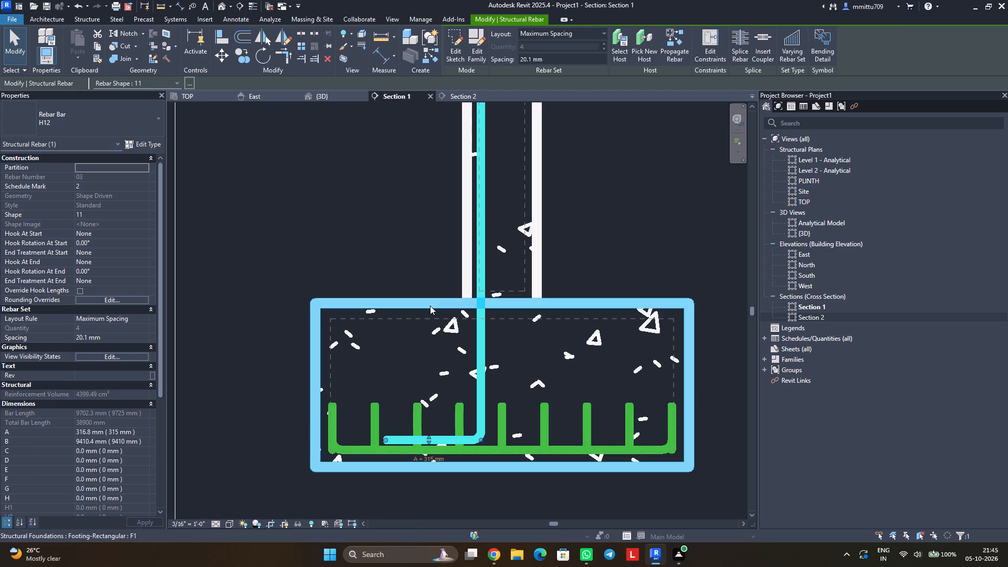
left_click(475, 97)
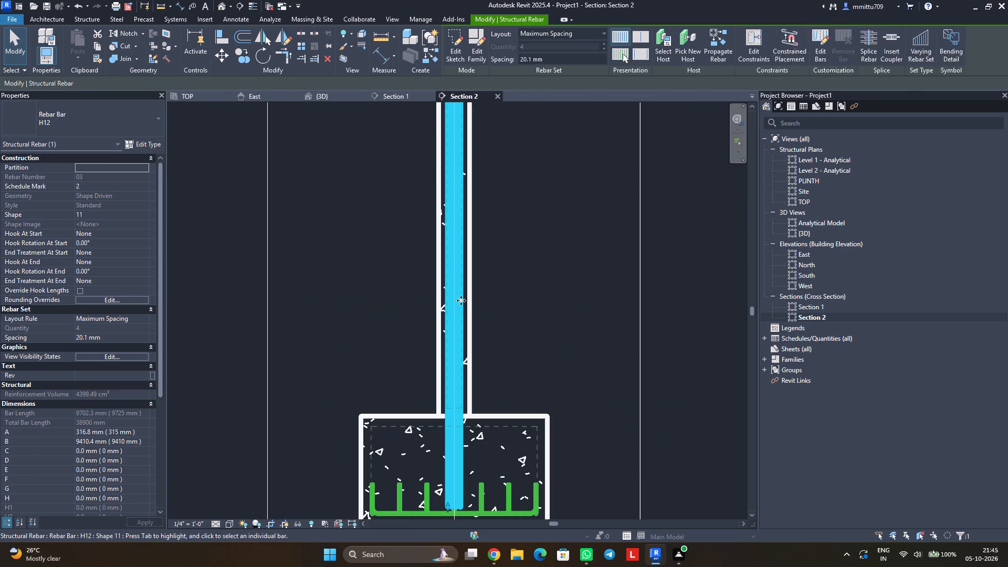
left_click(565, 301)
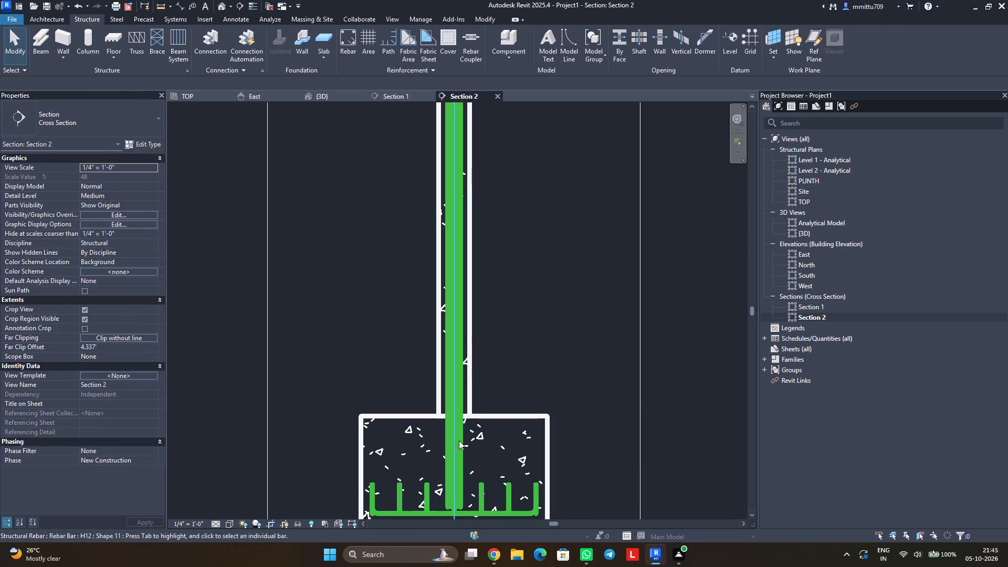
left_click(459, 440)
left_click(454, 351)
key("Escape")
key("Escape")
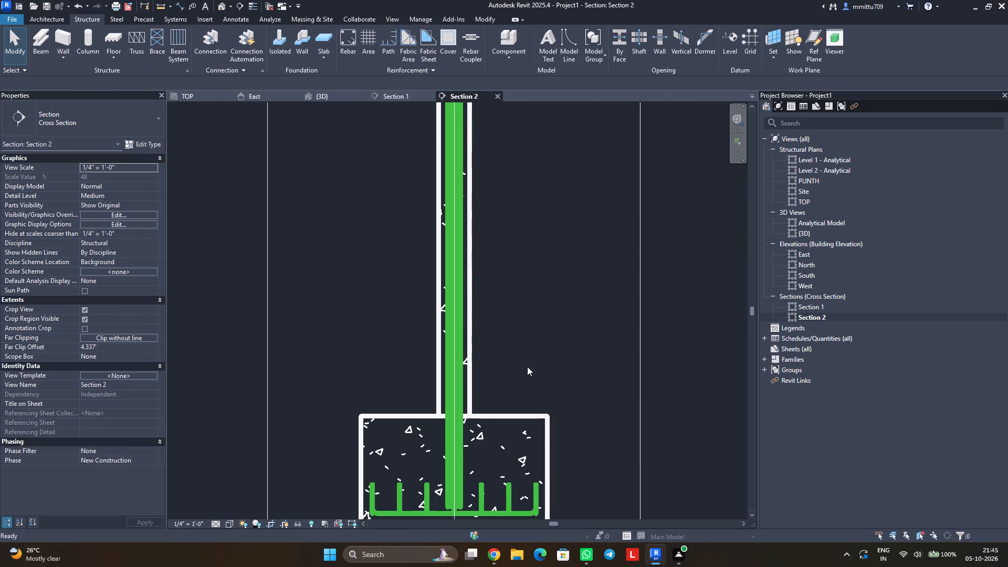
left_click(462, 441)
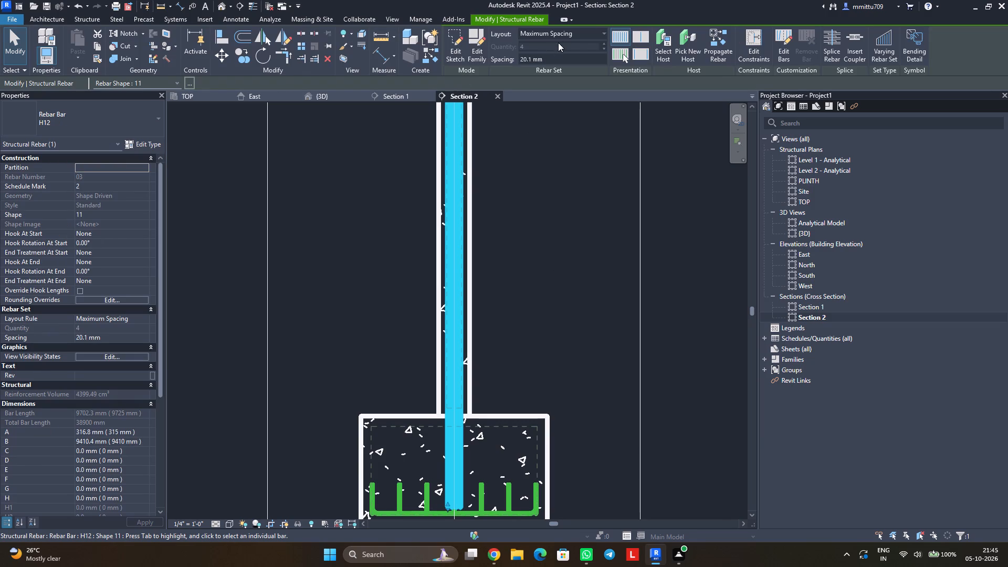
left_click(587, 36)
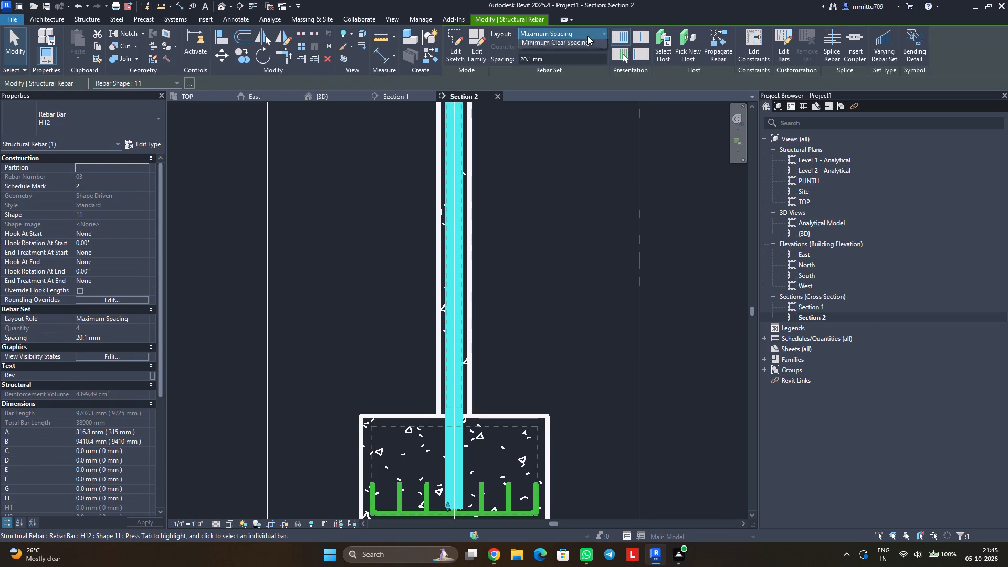
left_click(560, 68)
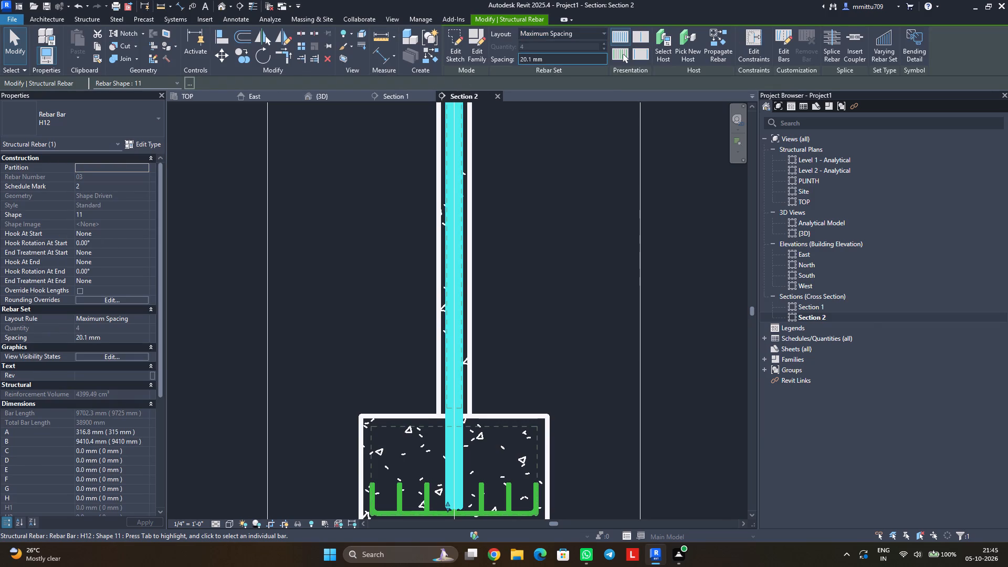
left_click(573, 222)
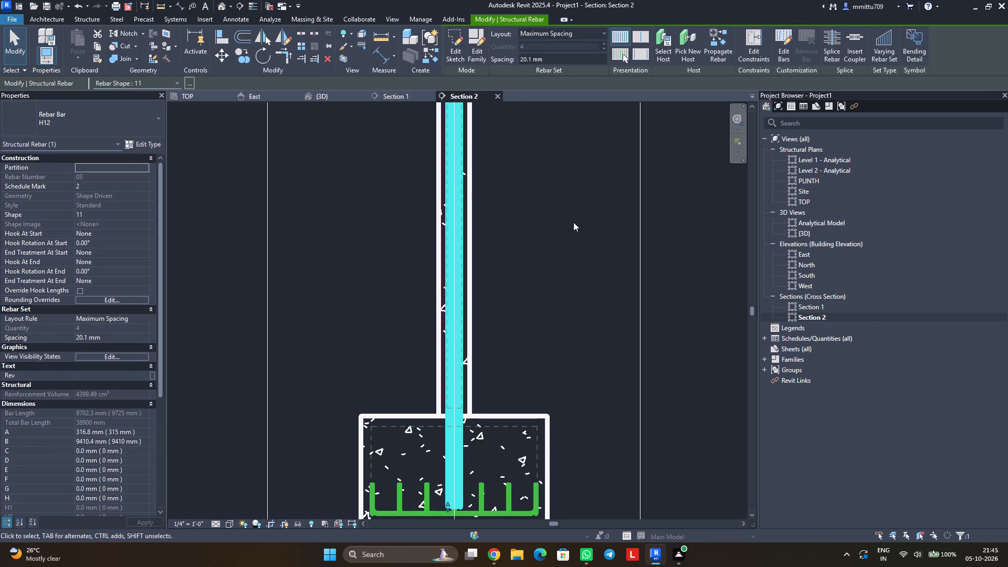
Measure the column's width between its outer faces in Section 2 with an aligned dimension.
type("DI")
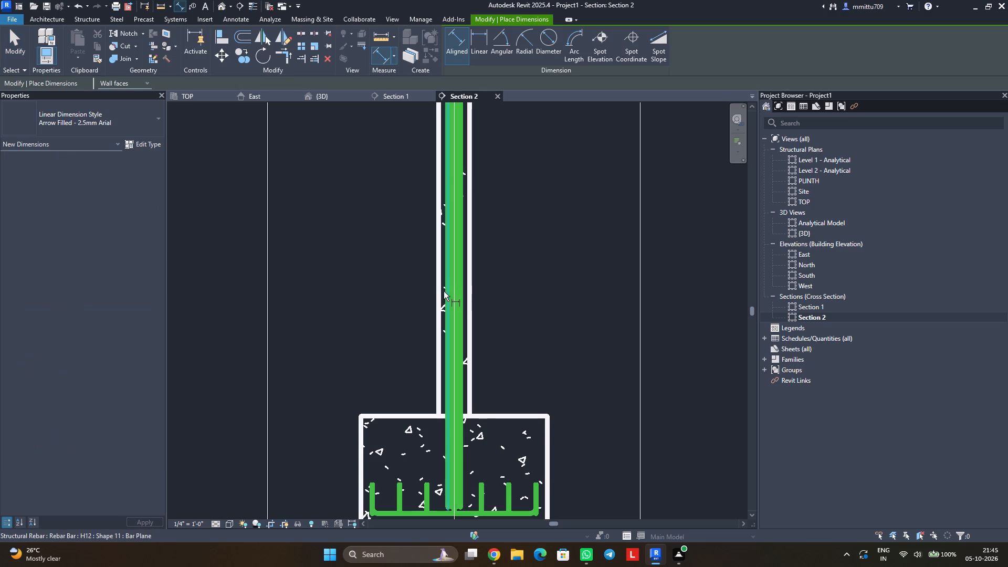
left_click(437, 295)
left_click(469, 293)
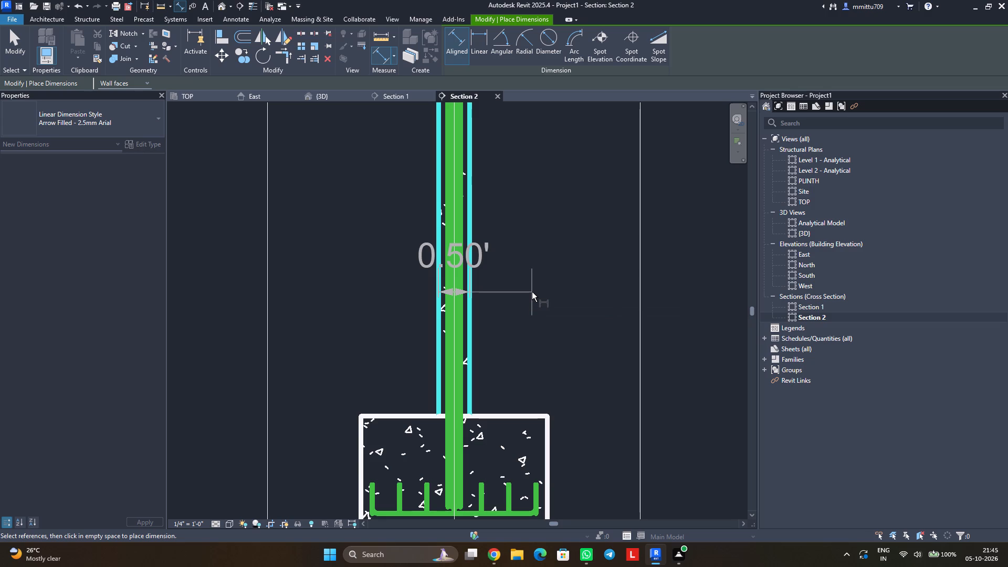
key("Escape")
key("Escape")
key("Escape")
Set the column bar set's layout to Fixed Number with a quantity of 2 in Section 2.
left_click(460, 276)
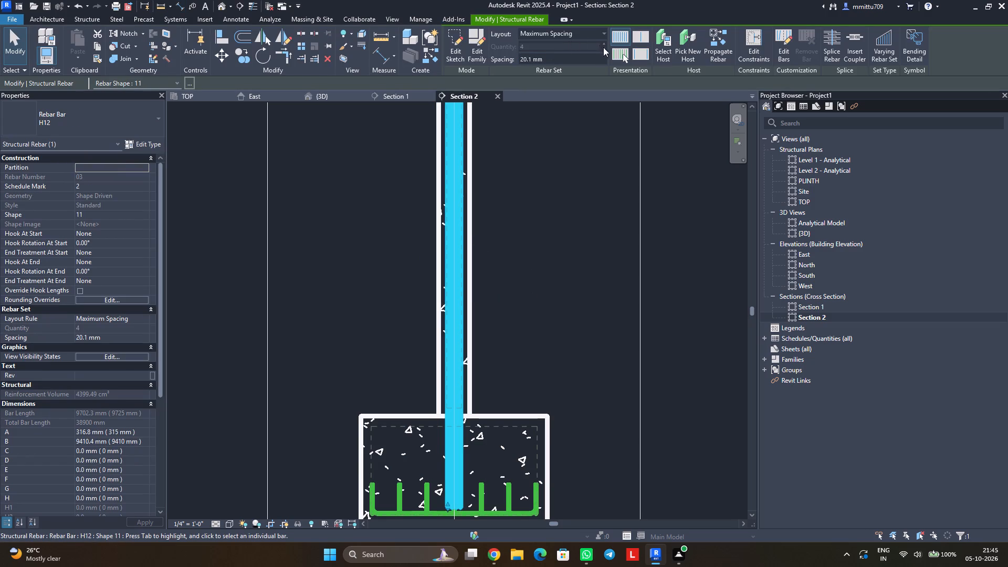
left_click(590, 34)
left_click(548, 59)
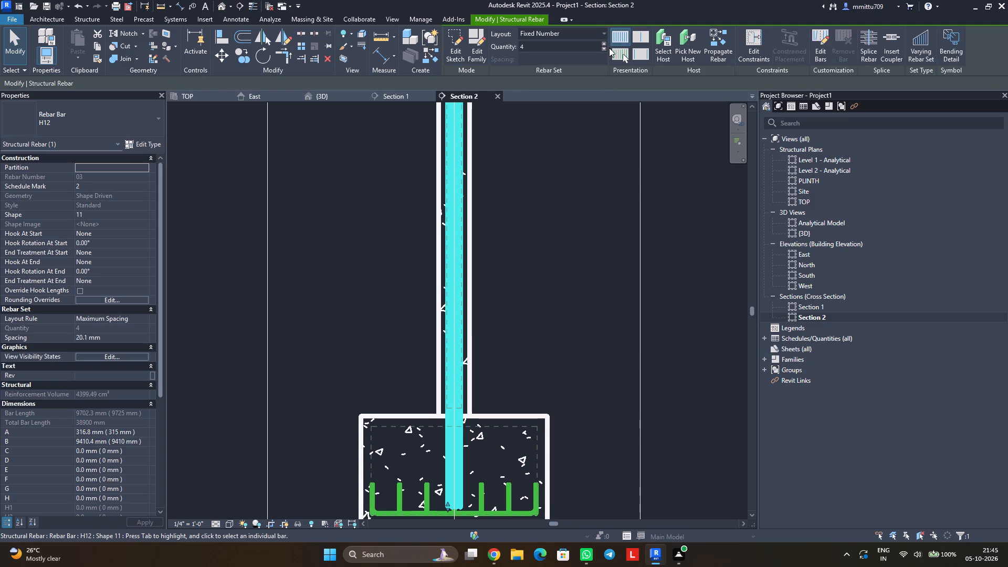
left_click(605, 47)
left_click(556, 194)
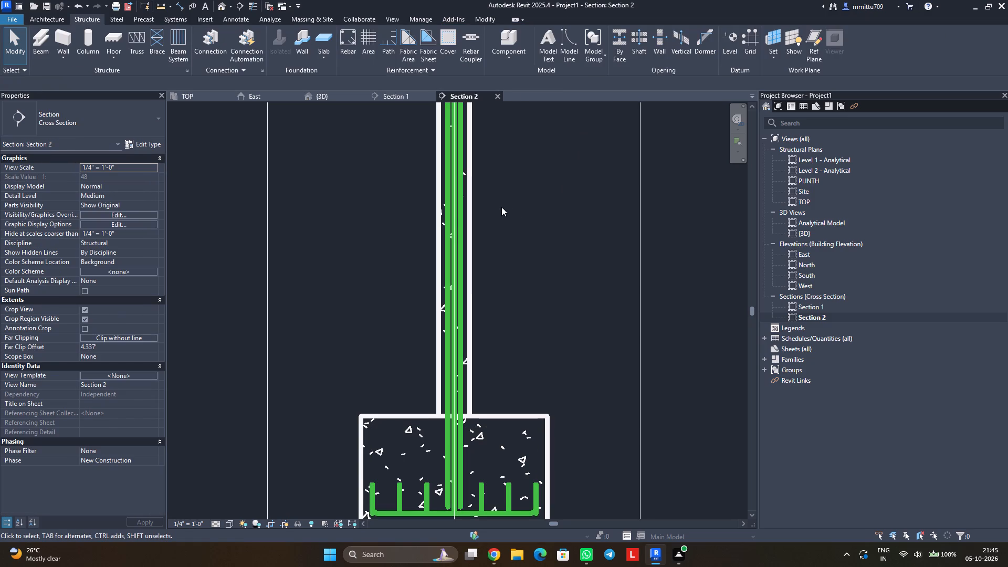
left_click(451, 190)
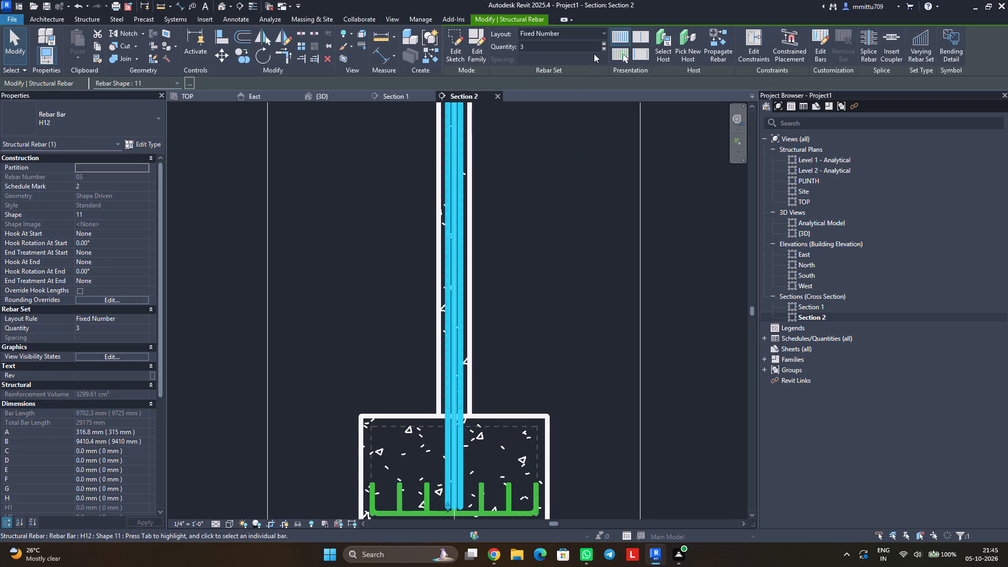
left_click(603, 48)
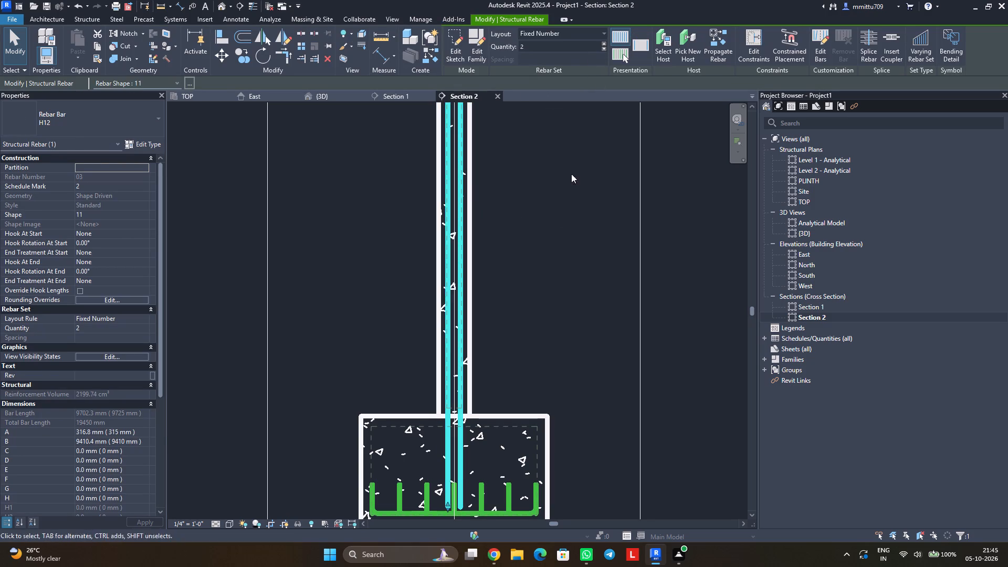
left_click(554, 237)
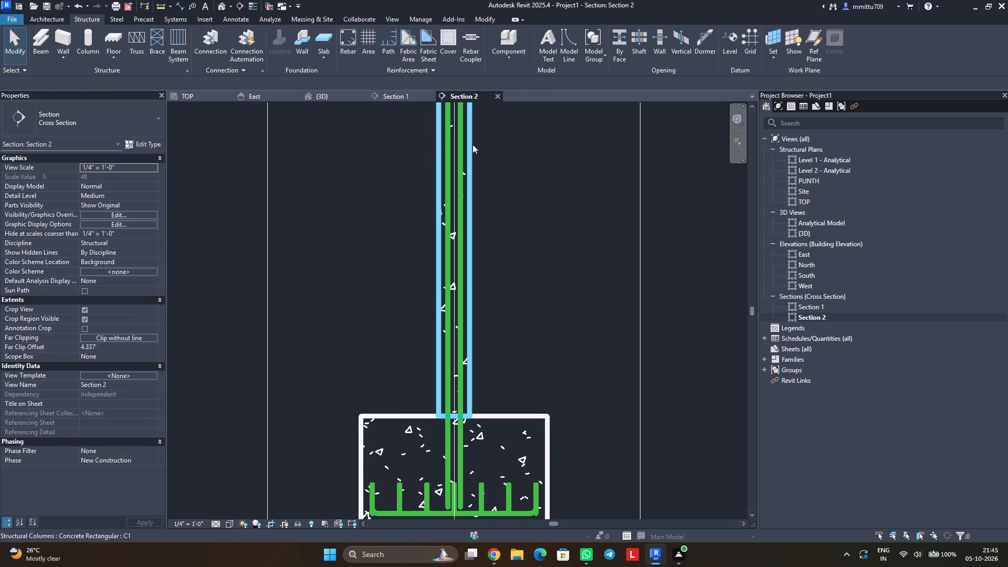
Examine the column bars' position in the {3D} view, including from directly above, and in Section 1 and Section 2.
left_click(341, 97)
scroll(353, 329, "down", 6)
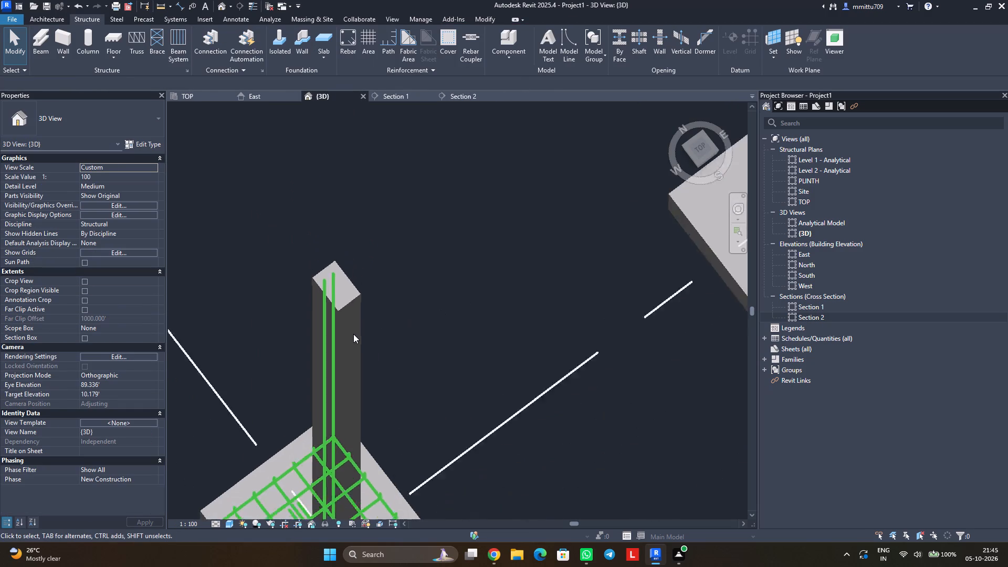
scroll(353, 334, "down", 3)
middle_click_drag(348, 332, 343, 349)
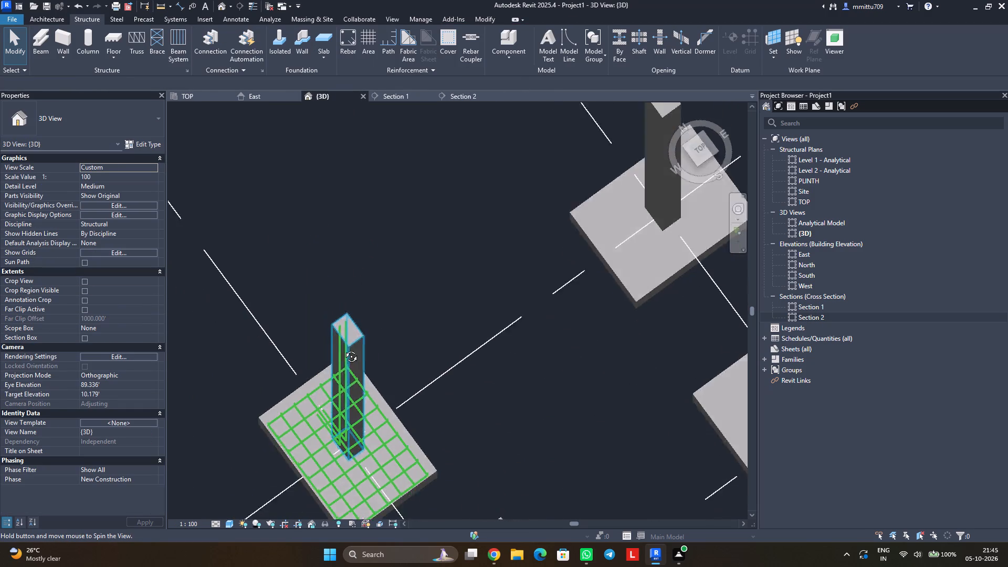
middle_click_drag(343, 349, 327, 354)
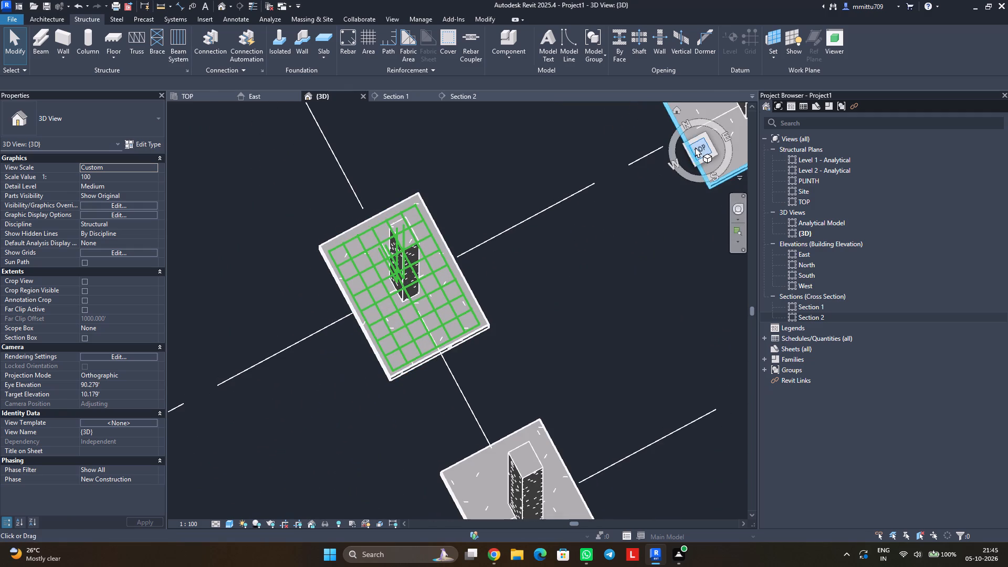
left_click(695, 147)
scroll(458, 272, "down", 3)
scroll(439, 273, "up", 3)
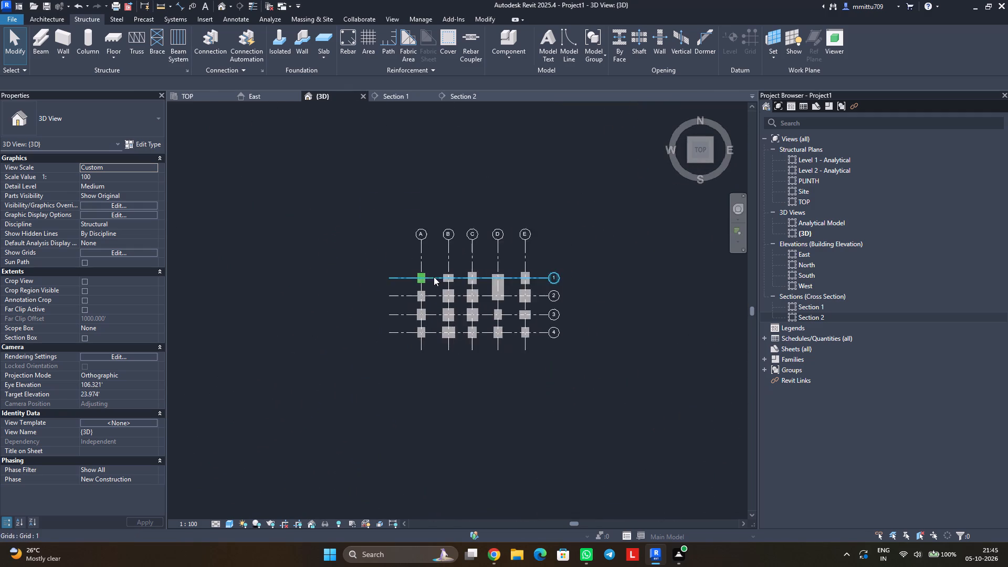
scroll(418, 287, "down", 1)
scroll(418, 285, "up", 2)
scroll(418, 285, "down", 1)
scroll(418, 285, "up", 3)
scroll(418, 281, "down", 1)
scroll(418, 281, "up", 7)
scroll(418, 281, "down", 1)
scroll(418, 281, "up", 1)
scroll(418, 281, "down", 2)
scroll(418, 281, "up", 3)
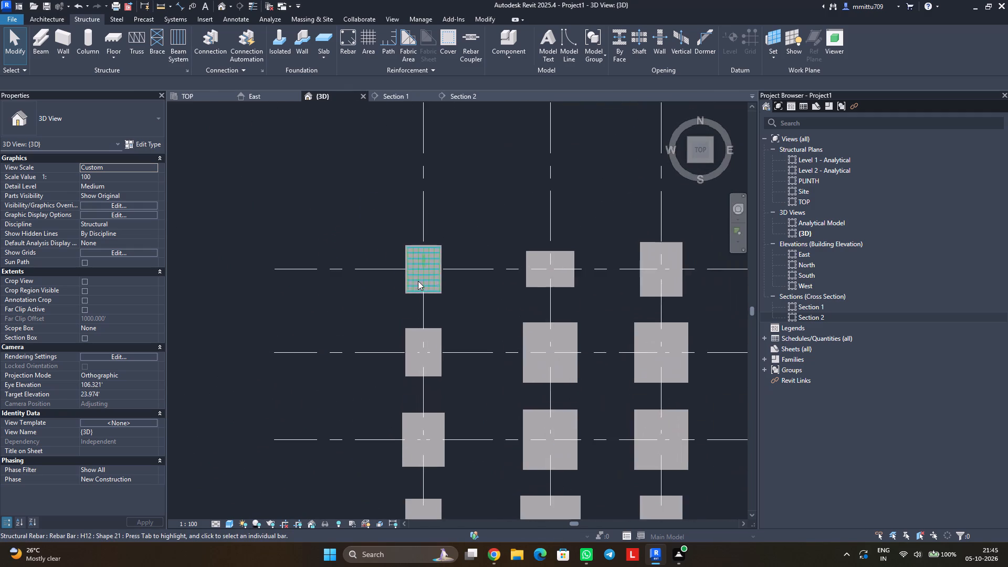
scroll(422, 270, "up", 6)
scroll(424, 268, "down", 1)
scroll(424, 268, "up", 5)
scroll(425, 261, "down", 1)
scroll(425, 261, "up", 8)
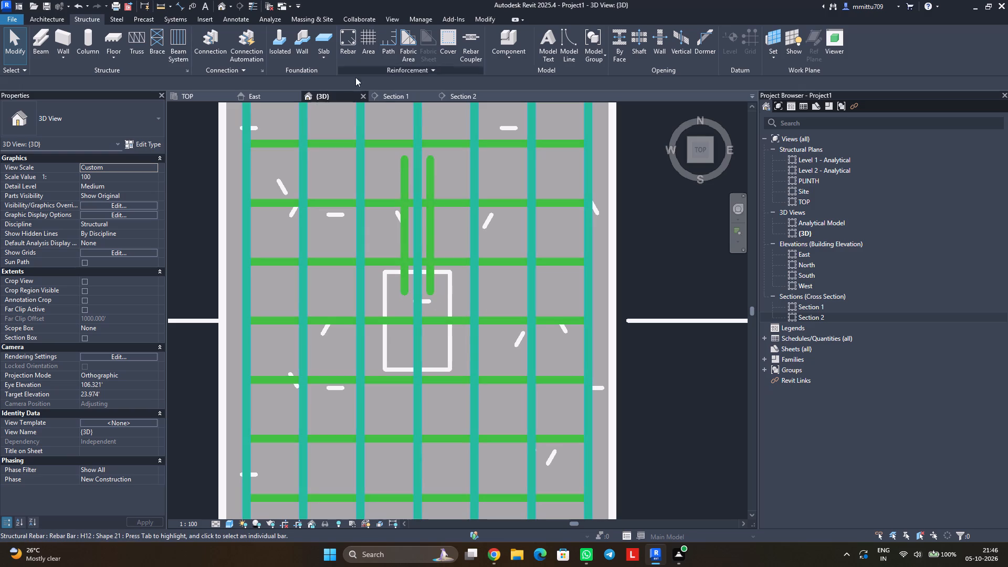
middle_click_drag(691, 291, 687, 149, "shift")
left_click(384, 98)
middle_click_drag(524, 262, 524, 264)
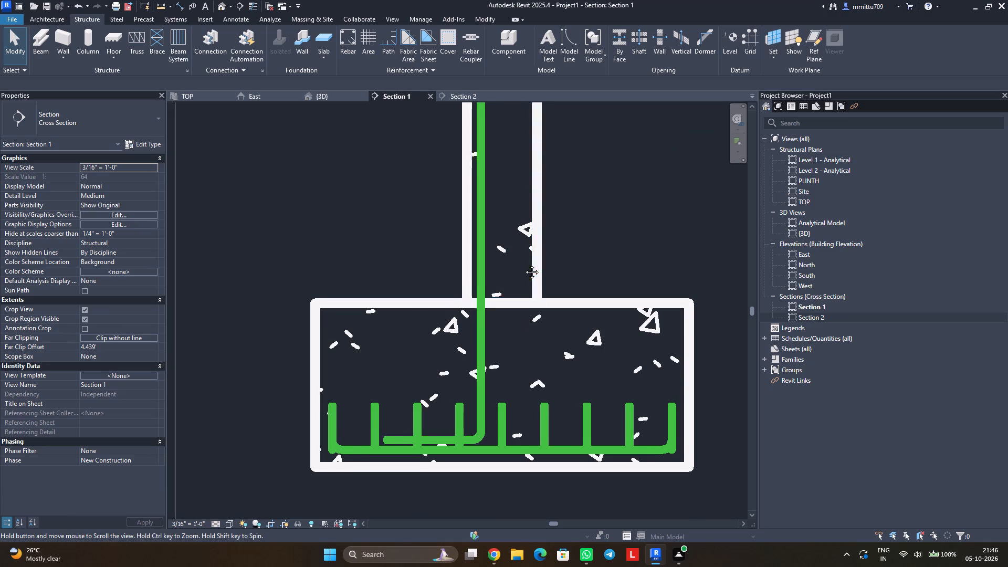
middle_click_drag(524, 264, 504, 340)
double_click(464, 94)
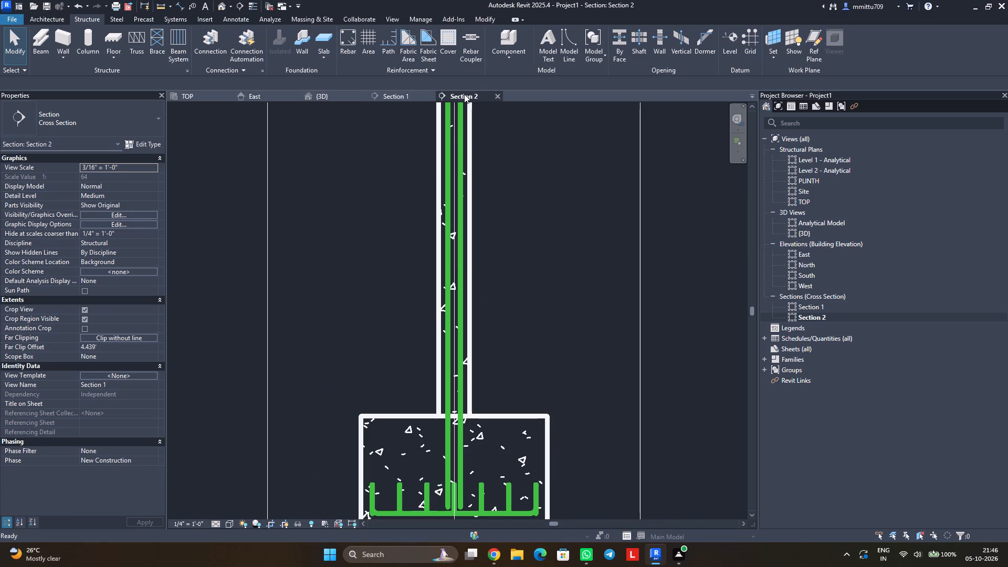
Sketch an H12 bar's vertical line in Section 1's C1 column, from the cover corner opposite the existing bar down to its bottom leg's level.
left_click(413, 96)
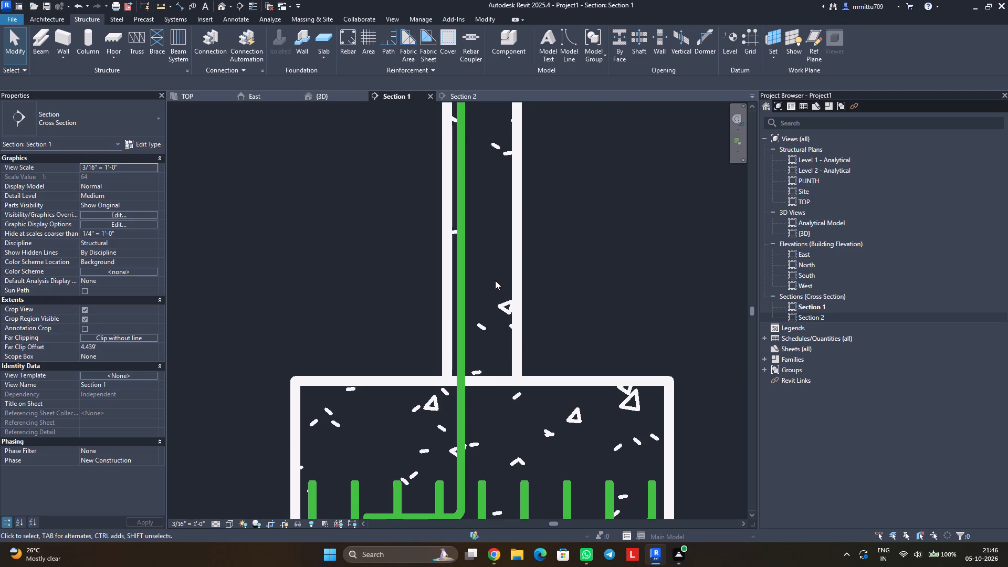
middle_click_drag(505, 247, 491, 334)
scroll(491, 334, "up", 1)
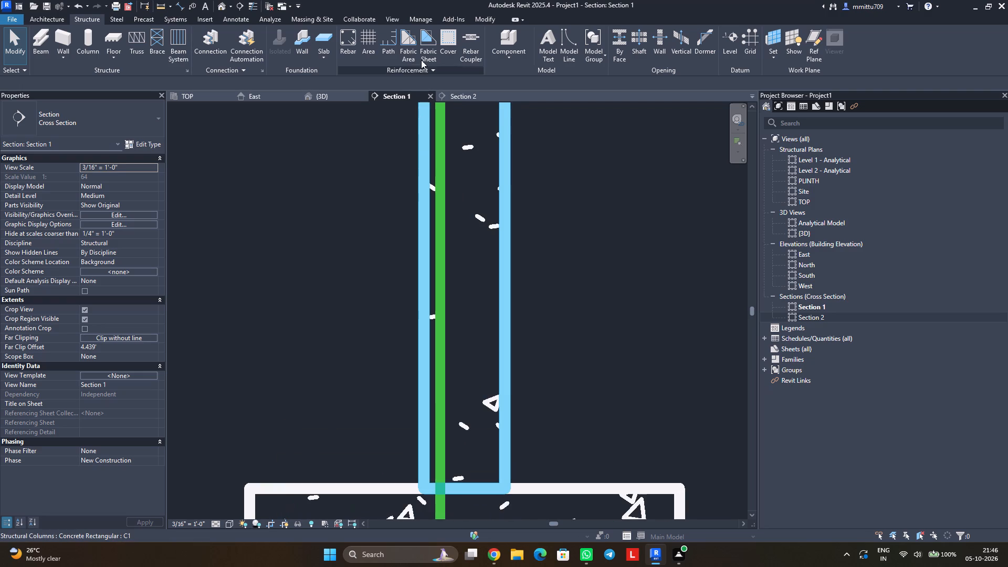
left_click(345, 42)
scroll(503, 155, "down", 1)
scroll(503, 155, "up", 1)
scroll(502, 157, "down", 2)
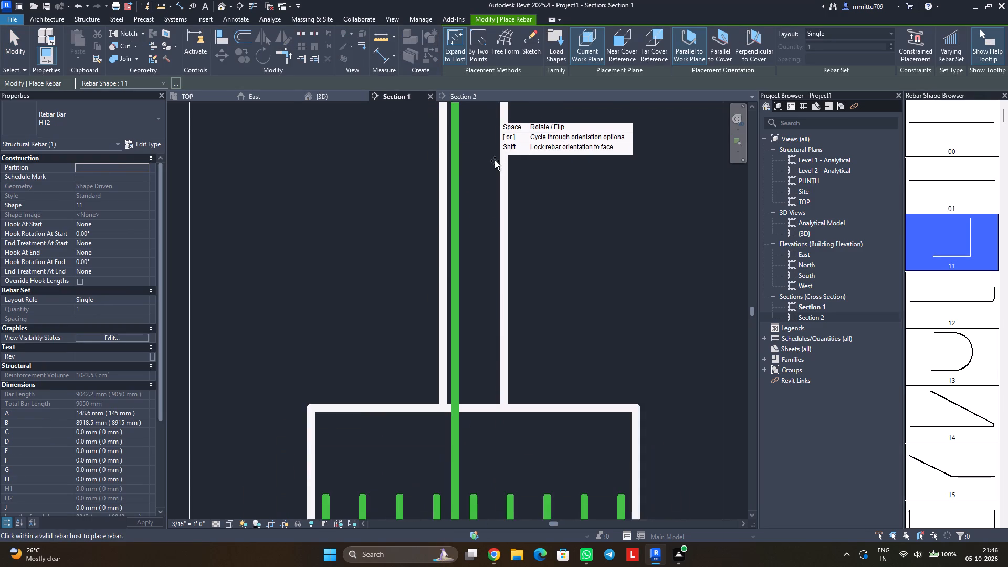
scroll(495, 161, "down", 3)
left_click(532, 38)
middle_click_drag(505, 196, 466, 375)
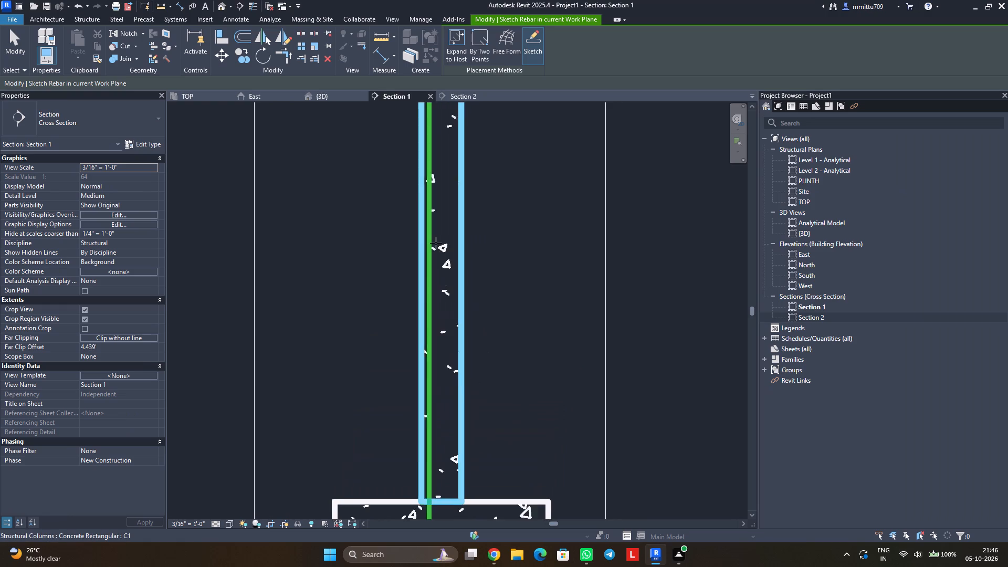
scroll(436, 243, "down", 1)
scroll(436, 243, "up", 2)
scroll(436, 243, "down", 5)
scroll(446, 226, "up", 1)
scroll(446, 226, "down", 2)
middle_click_drag(449, 193, 439, 321)
middle_click_drag(435, 198, 438, 352)
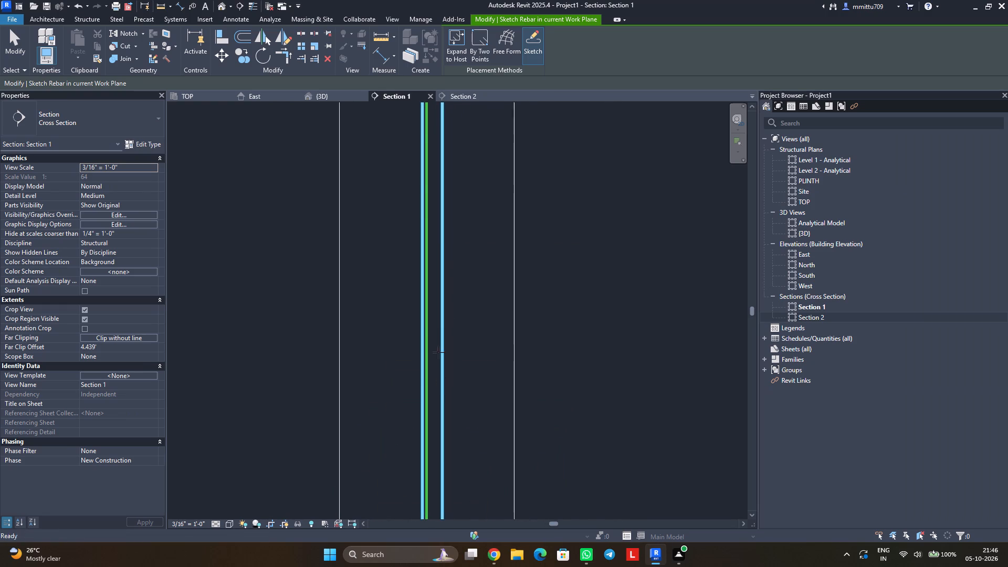
middle_click_drag(438, 352, 435, 374)
middle_click_drag(461, 206, 421, 372)
scroll(380, 187, "down", 1)
middle_click_drag(380, 191, 387, 452)
scroll(401, 322, "up", 2)
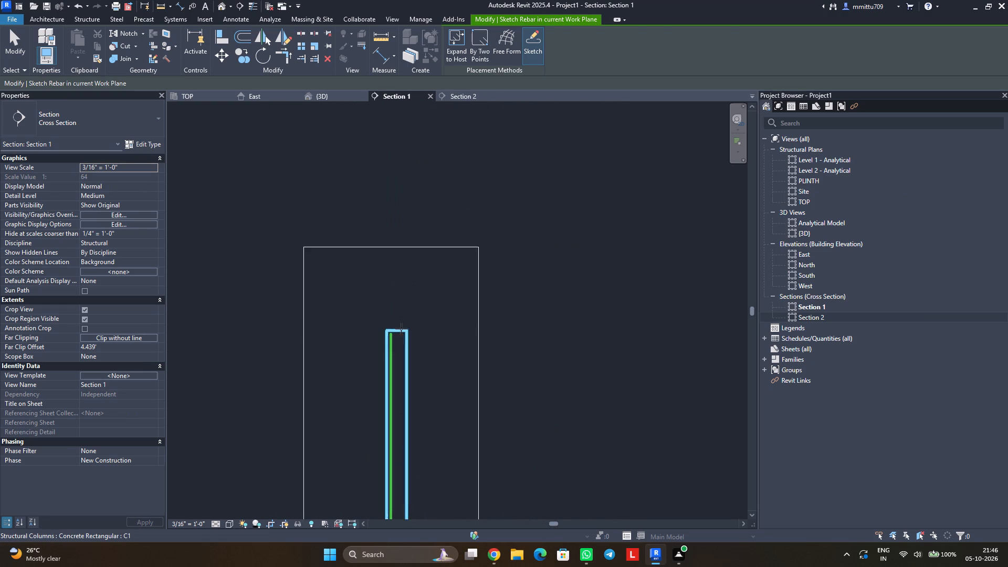
scroll(401, 329, "down", 1)
left_click(401, 329)
scroll(402, 355, "up", 5)
scroll(402, 355, "down", 2)
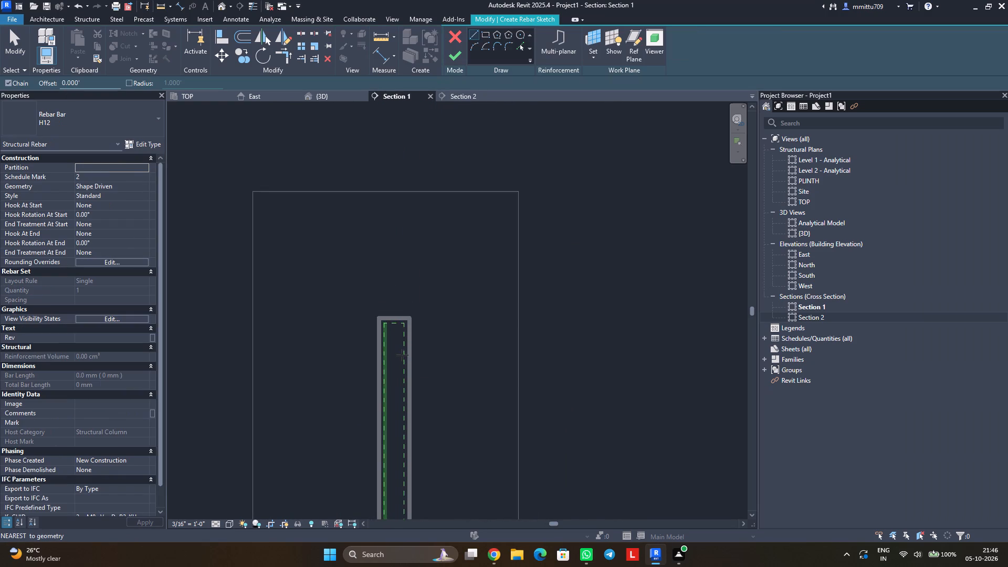
scroll(402, 355, "up", 5)
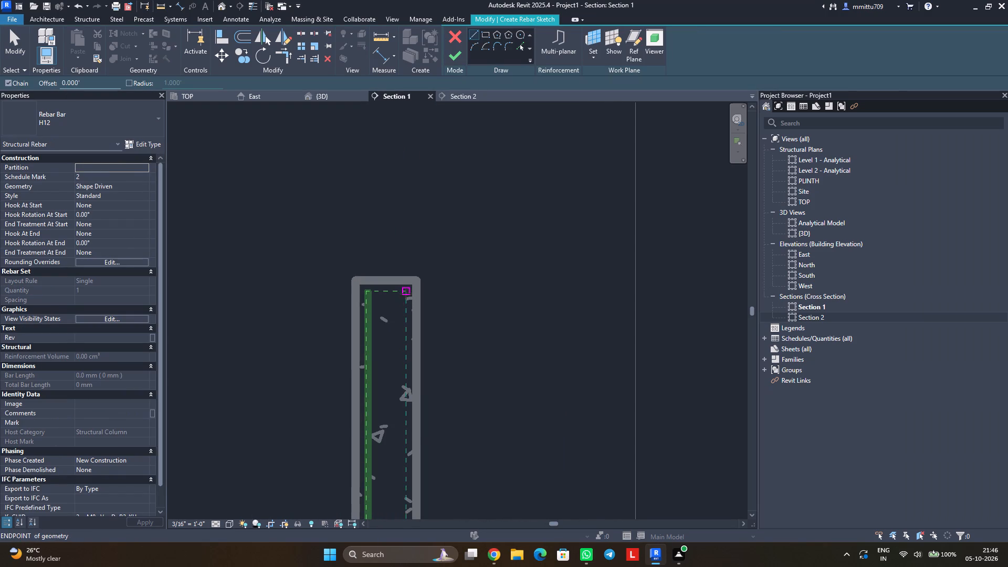
left_click(406, 293)
scroll(407, 403, "down", 6)
scroll(407, 403, "up", 1)
scroll(407, 403, "down", 5)
scroll(407, 403, "up", 1)
scroll(407, 403, "down", 1)
scroll(407, 403, "up", 1)
scroll(407, 403, "down", 2)
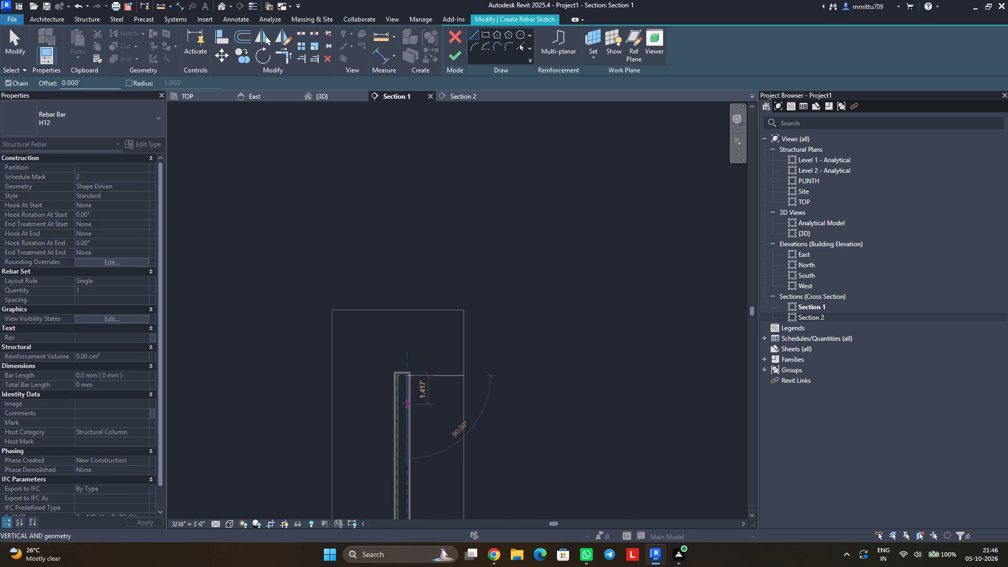
middle_click_drag(412, 451, 460, 285)
middle_click_drag(460, 417, 495, 269)
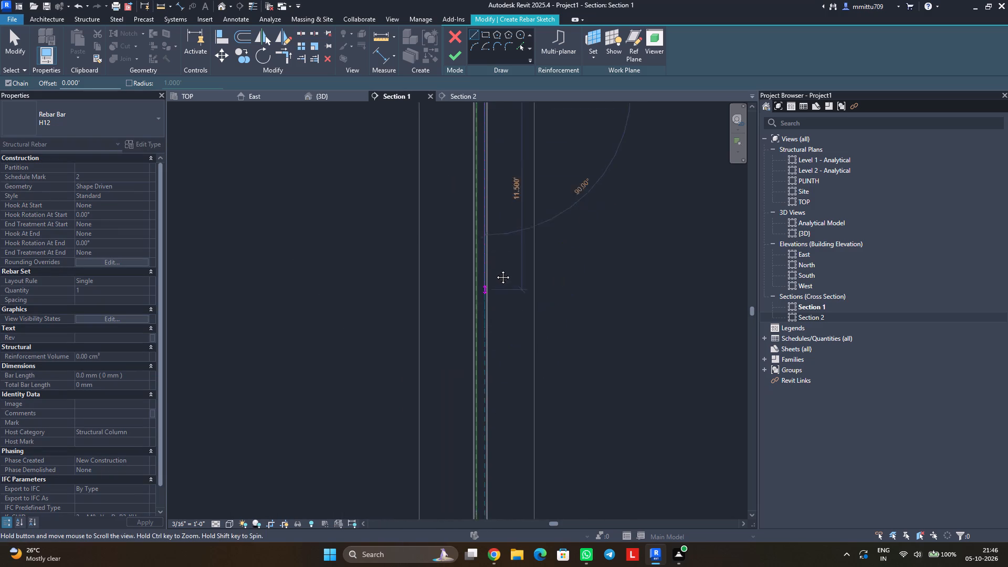
middle_click_drag(495, 269, 497, 262)
middle_click_drag(494, 399, 504, 266)
scroll(501, 409, "up", 2)
scroll(501, 409, "down", 1)
scroll(501, 409, "up", 3)
scroll(507, 430, "down", 1)
scroll(507, 430, "up", 4)
middle_click_drag(504, 429, 527, 270)
scroll(525, 358, "down", 1)
scroll(525, 358, "up", 3)
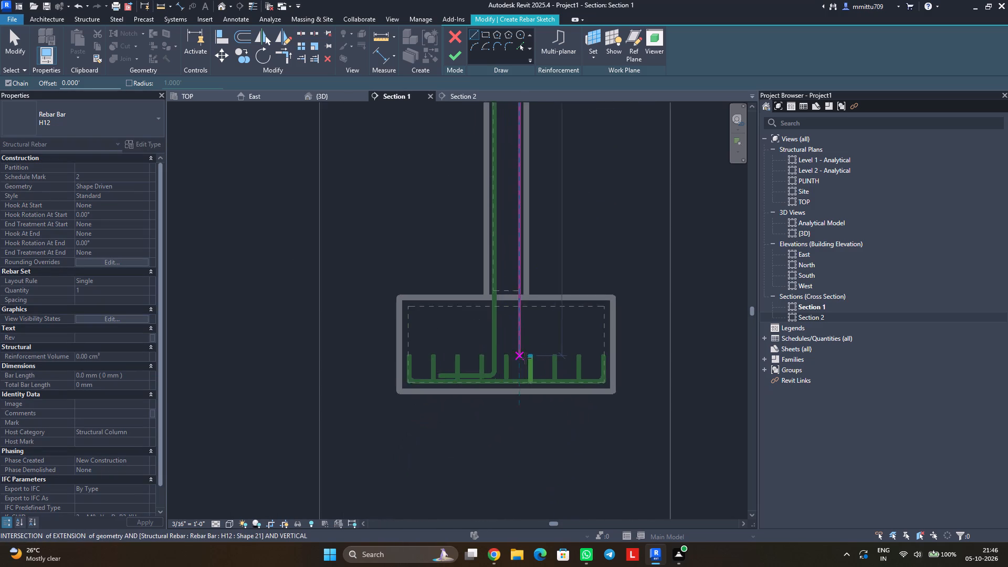
scroll(525, 358, "down", 1)
scroll(525, 358, "up", 4)
scroll(526, 377, "down", 1)
scroll(526, 377, "up", 2)
scroll(526, 377, "down", 1)
scroll(526, 377, "up", 3)
scroll(526, 377, "down", 1)
scroll(526, 377, "up", 2)
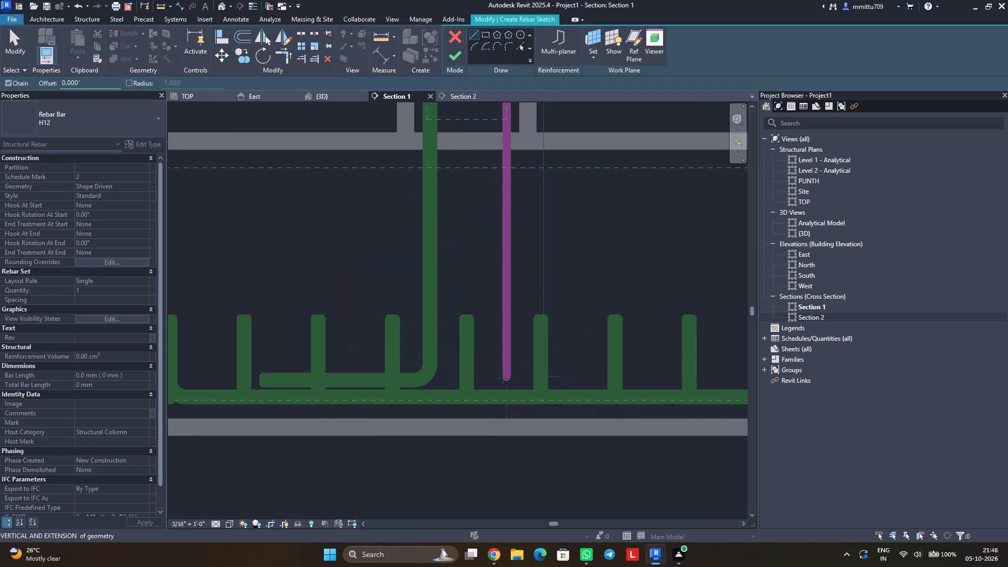
left_click(514, 380)
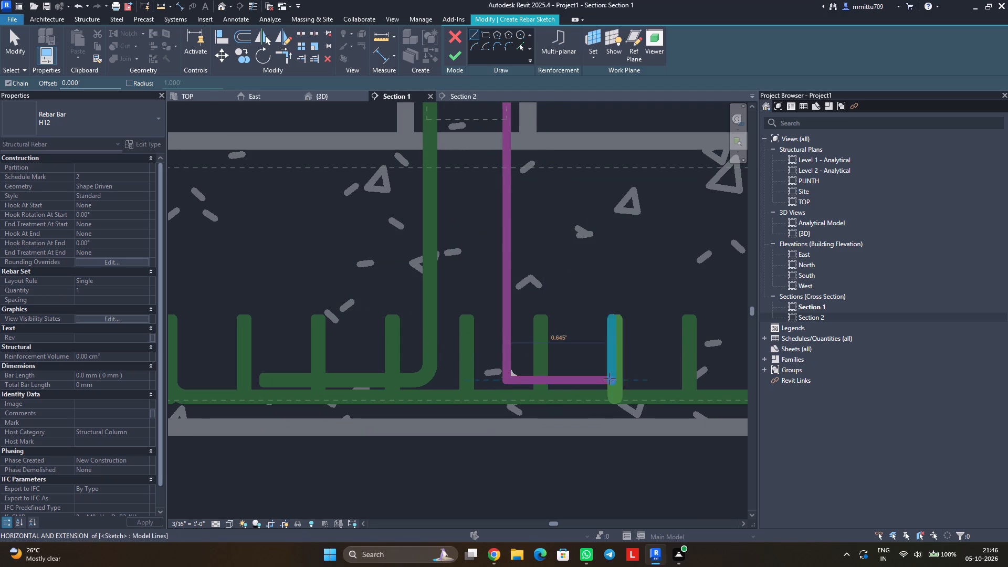
Add a 1' horizontal leg at the bar's bottom, pointing away from the existing column bar, and finish the rebar sketch.
type("1'")
key("Return")
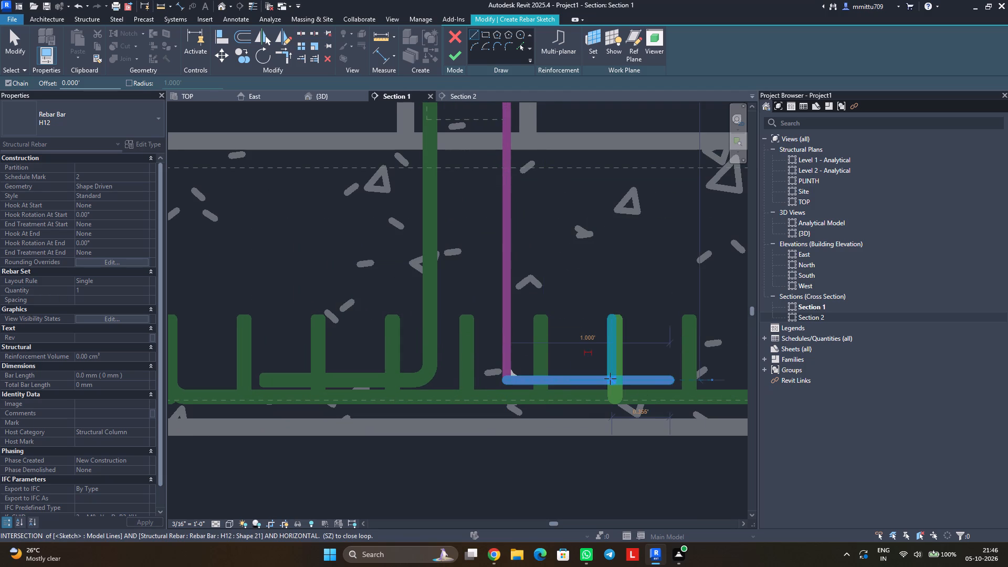
key("Escape")
key("Escape")
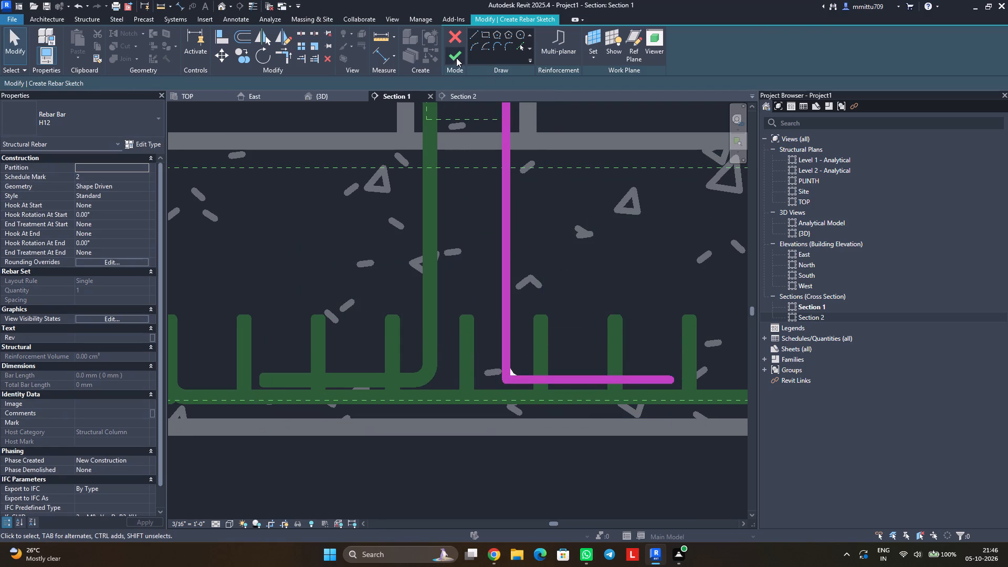
left_click(455, 57)
key("Escape")
key("Escape")
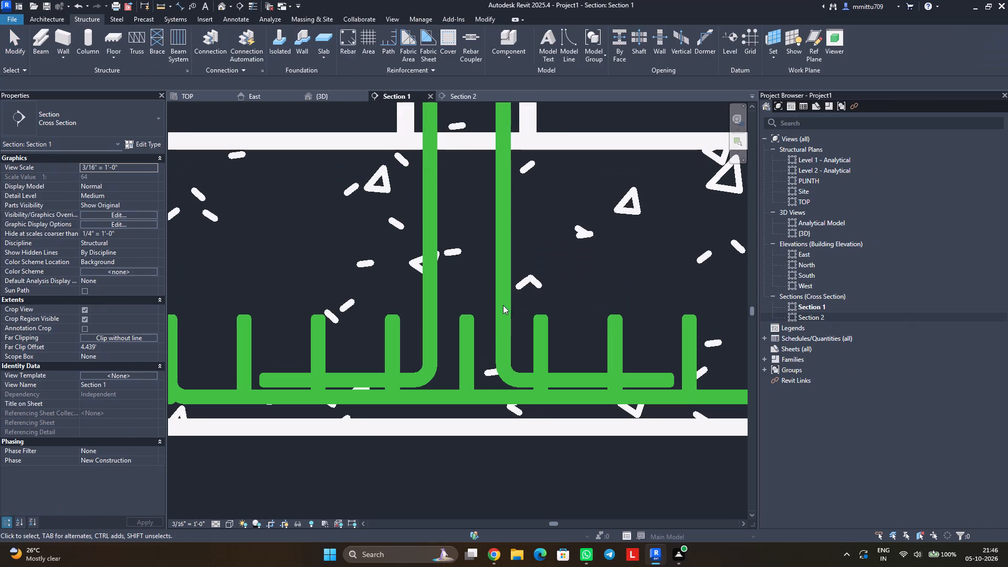
Set the new L-shaped column bar's layout to Maximum Spacing.
left_click(509, 292)
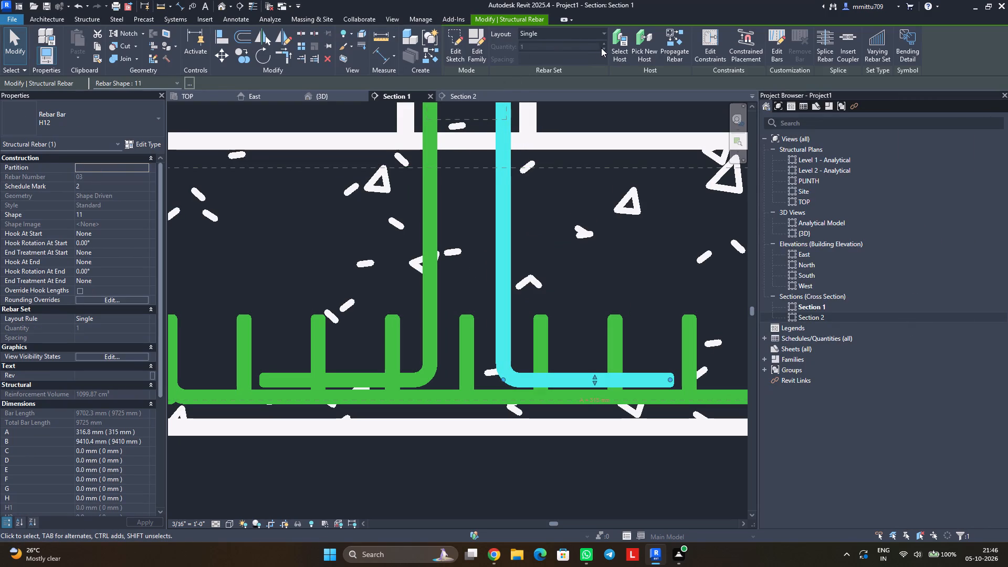
left_click(589, 34)
left_click(558, 65)
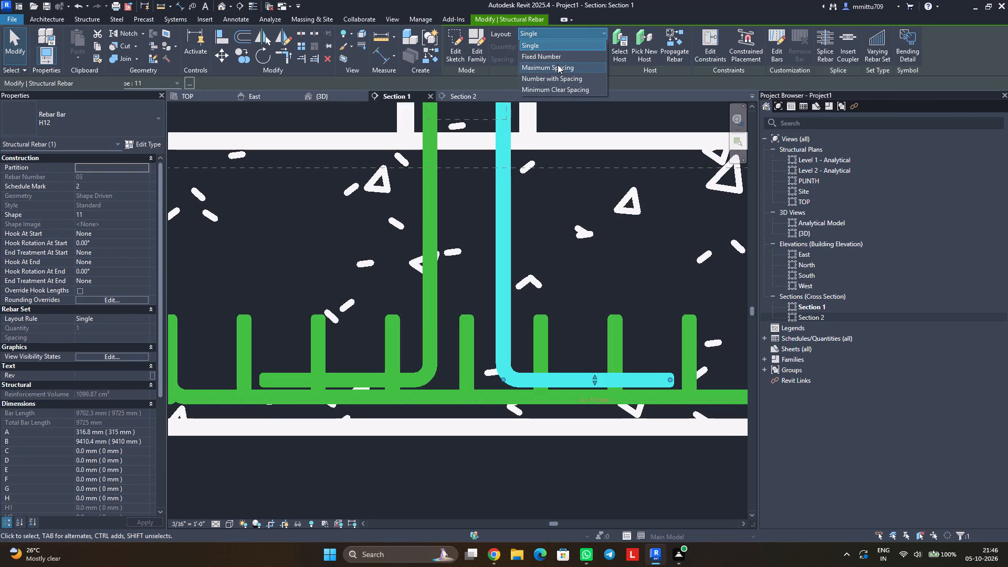
left_click(560, 219)
key("Escape")
key("Escape")
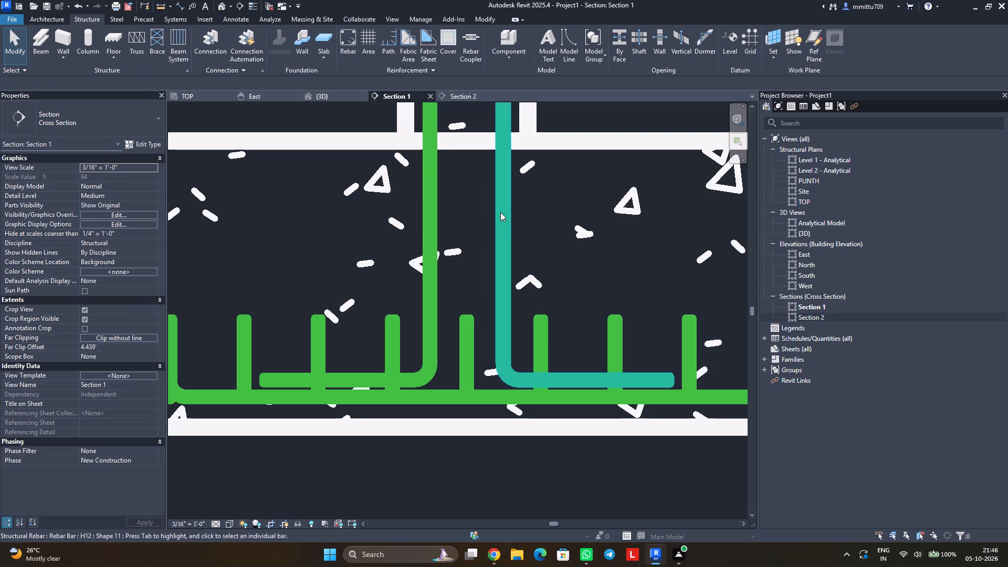
Select all H12 rebar instances and make them unobscured in the {3D} view through their view visibility states.
left_click(500, 212)
type("SA")
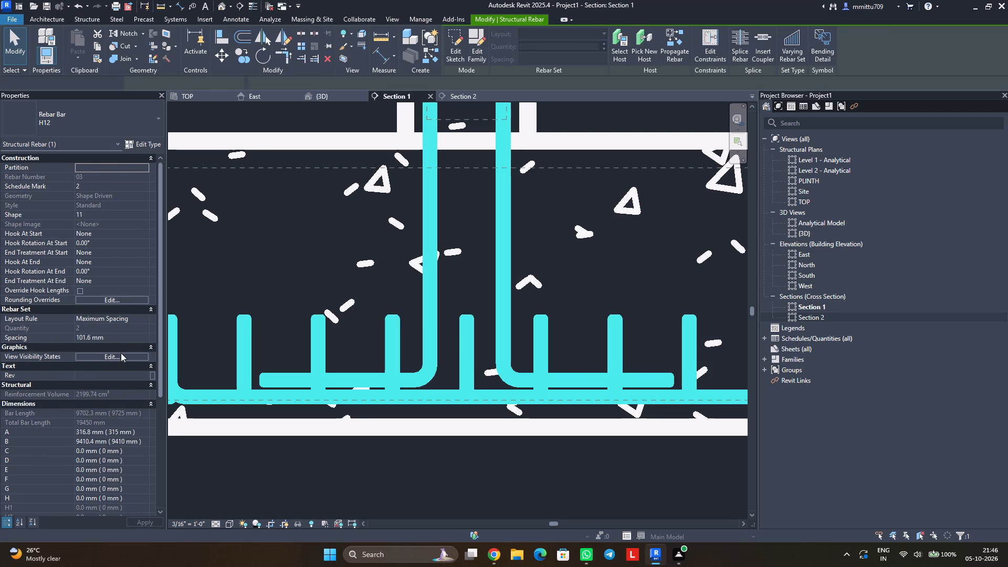
left_click(121, 353)
left_click(600, 248)
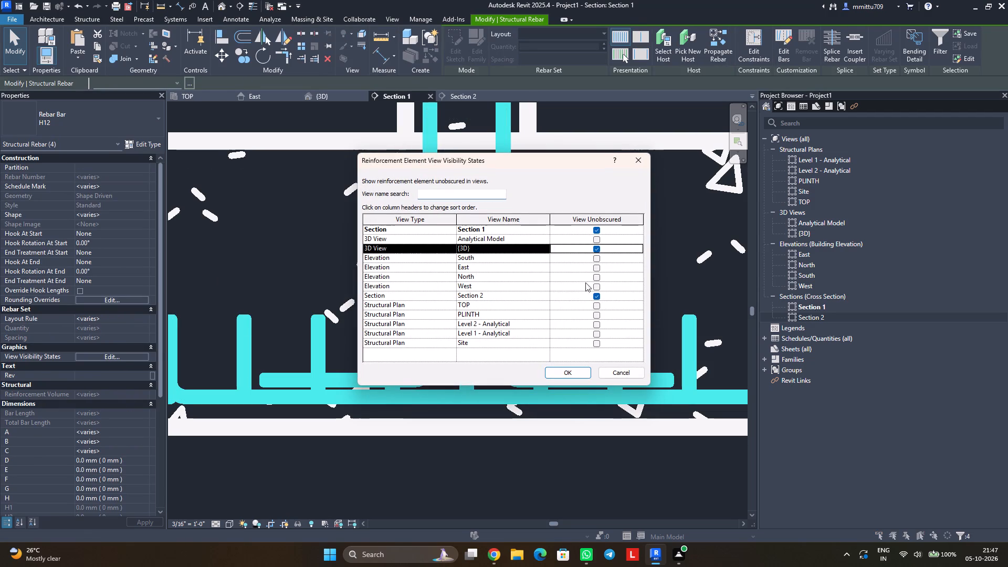
left_click(580, 370)
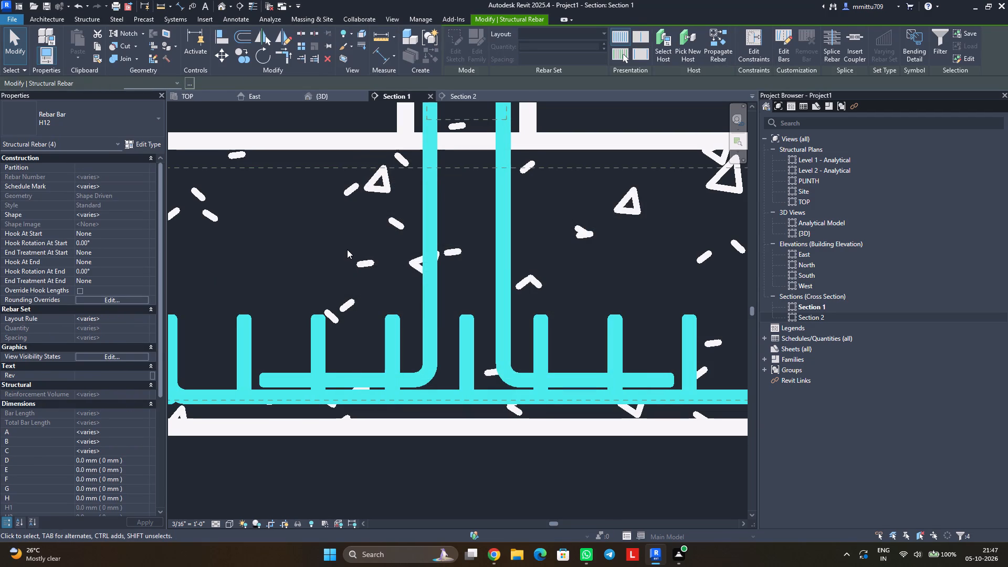
key("Escape")
key("Escape")
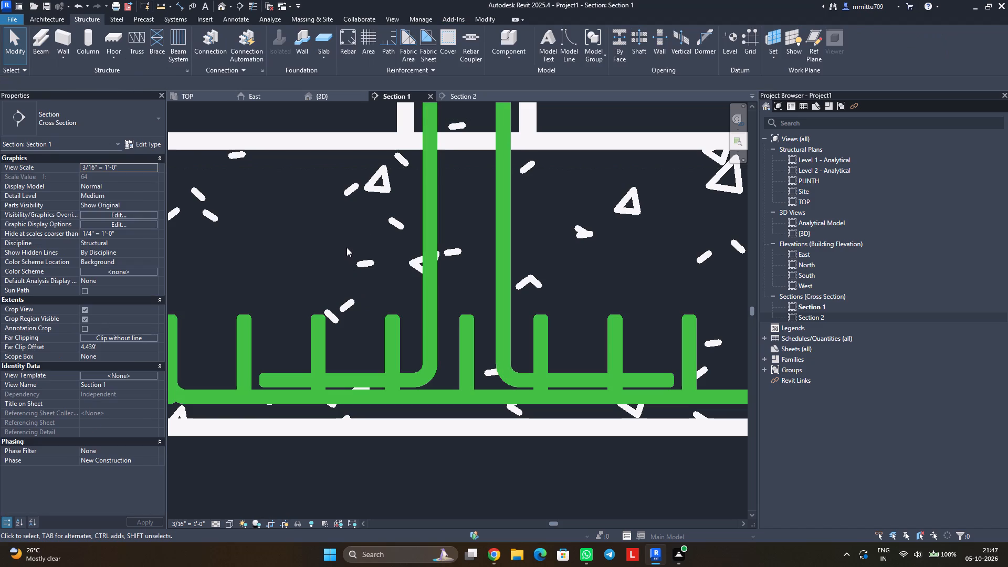
Examine the column bars' arrangement in the {3D} view, including from directly above, and in Section 2 and Section 1.
left_click(317, 95)
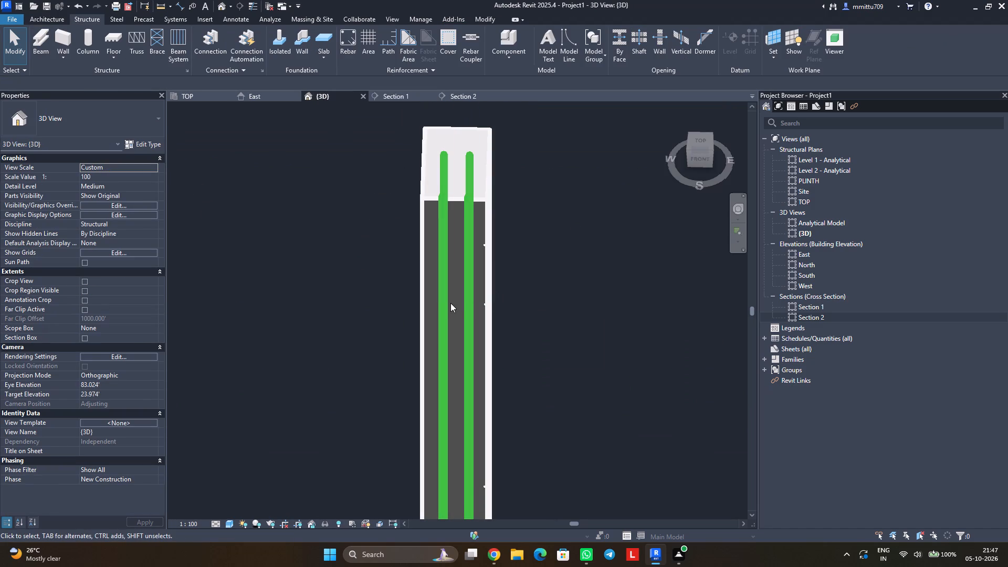
middle_click_drag(450, 265, 449, 299, "shift")
scroll(449, 299, "up", 2)
scroll(450, 300, "down", 2)
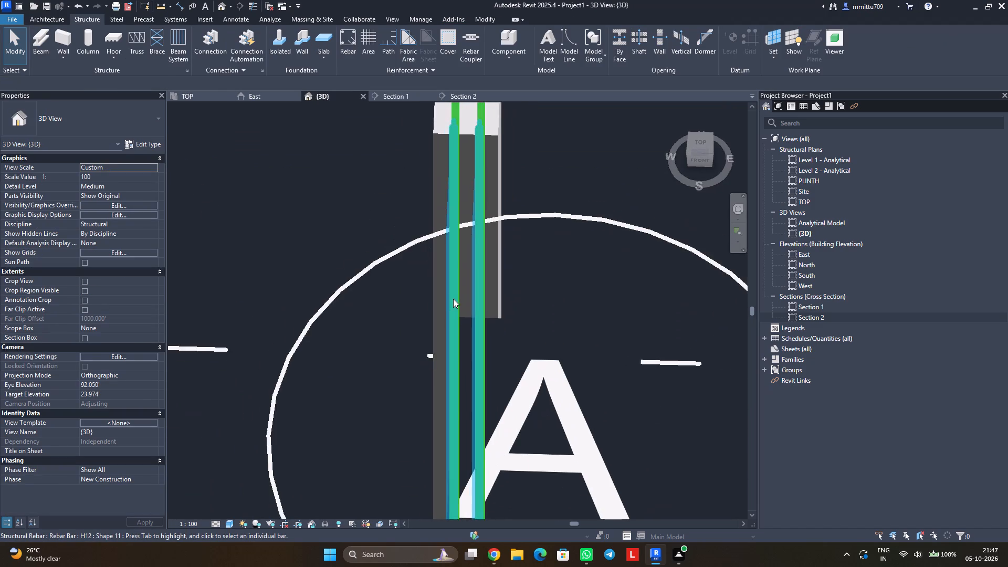
scroll(453, 299, "up", 1)
scroll(453, 299, "down", 5)
scroll(459, 296, "up", 1)
scroll(459, 296, "down", 8)
scroll(459, 295, "up", 1)
scroll(459, 295, "down", 7)
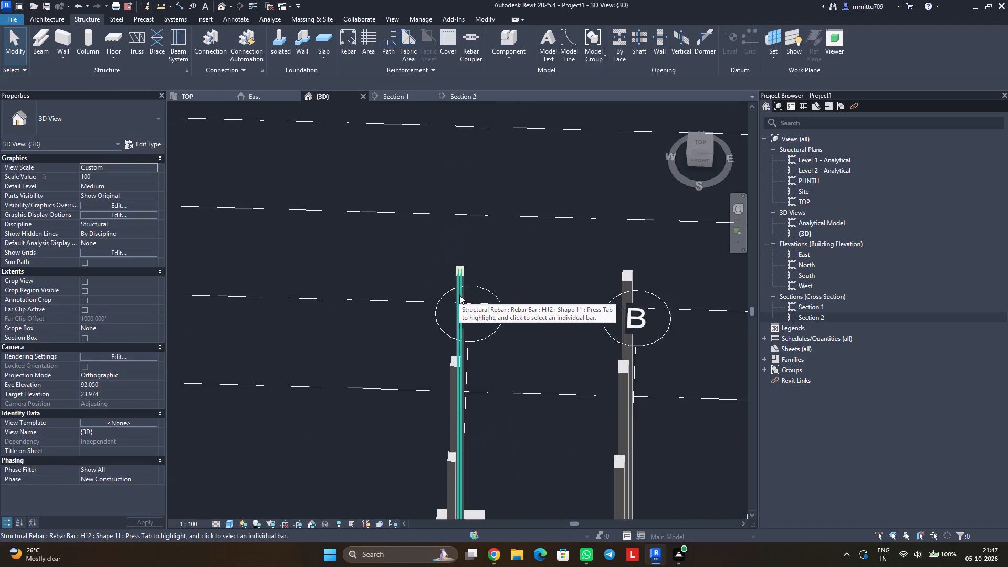
scroll(459, 295, "down", 3)
middle_click_drag(460, 307, 449, 412, "shift")
scroll(459, 295, "up", 2)
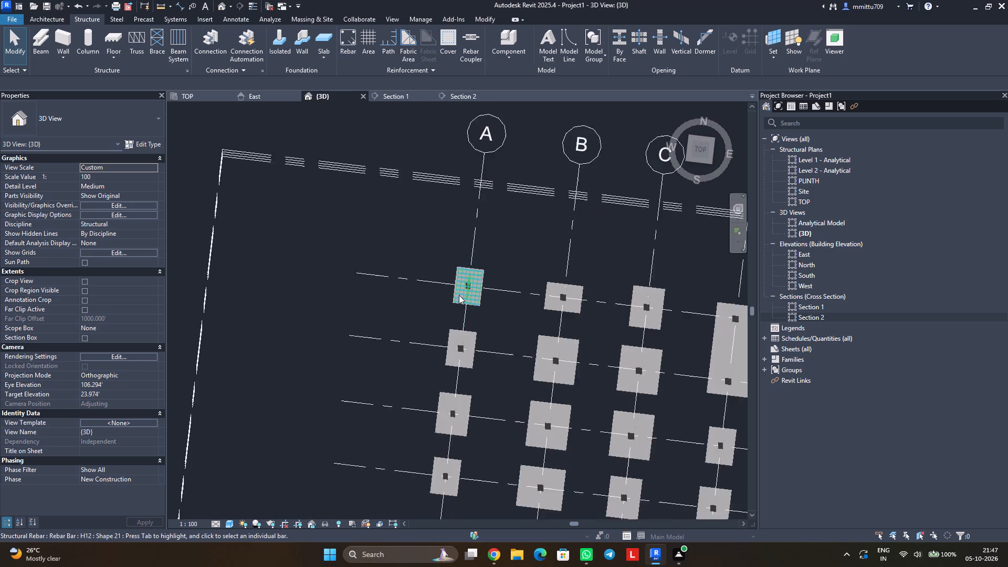
scroll(459, 295, "down", 1)
scroll(459, 295, "up", 4)
scroll(472, 276, "down", 1)
scroll(472, 276, "up", 2)
scroll(472, 276, "down", 1)
scroll(470, 283, "up", 5)
scroll(470, 283, "down", 2)
scroll(469, 291, "up", 3)
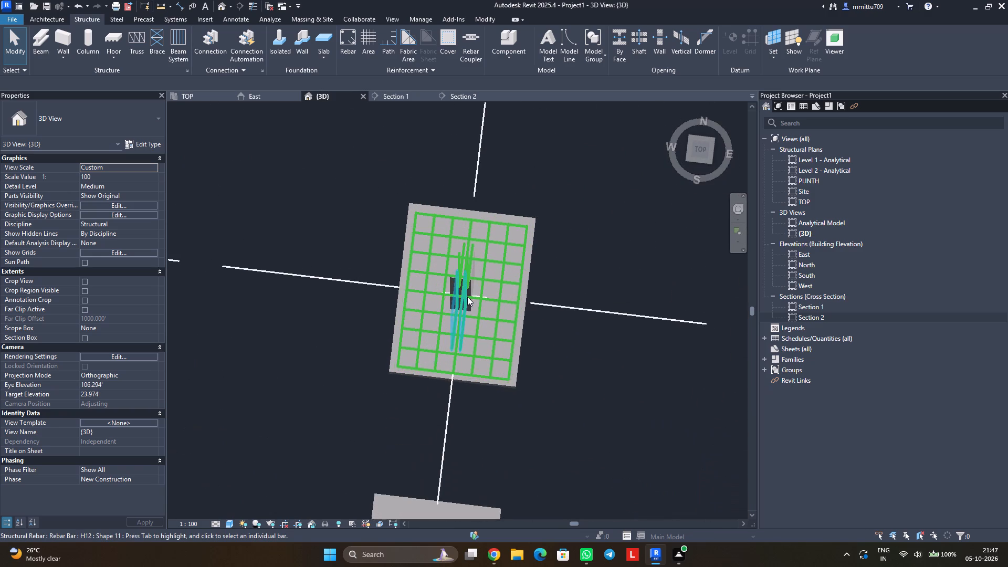
scroll(467, 297, "up", 2)
scroll(467, 297, "down", 1)
scroll(467, 297, "up", 3)
middle_click_drag(446, 267, 450, 290, "shift")
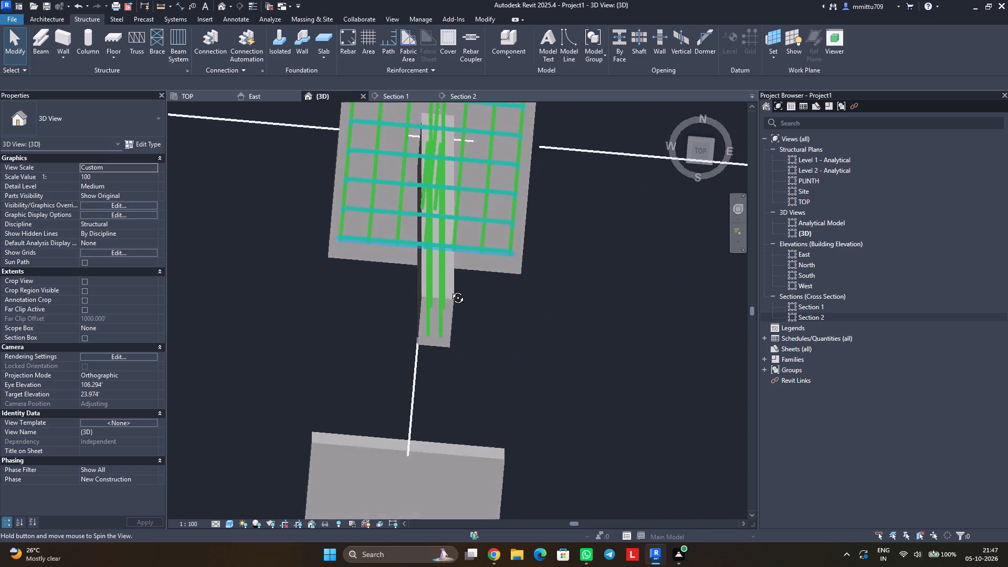
middle_click_drag(450, 290, 450, 267, "shift")
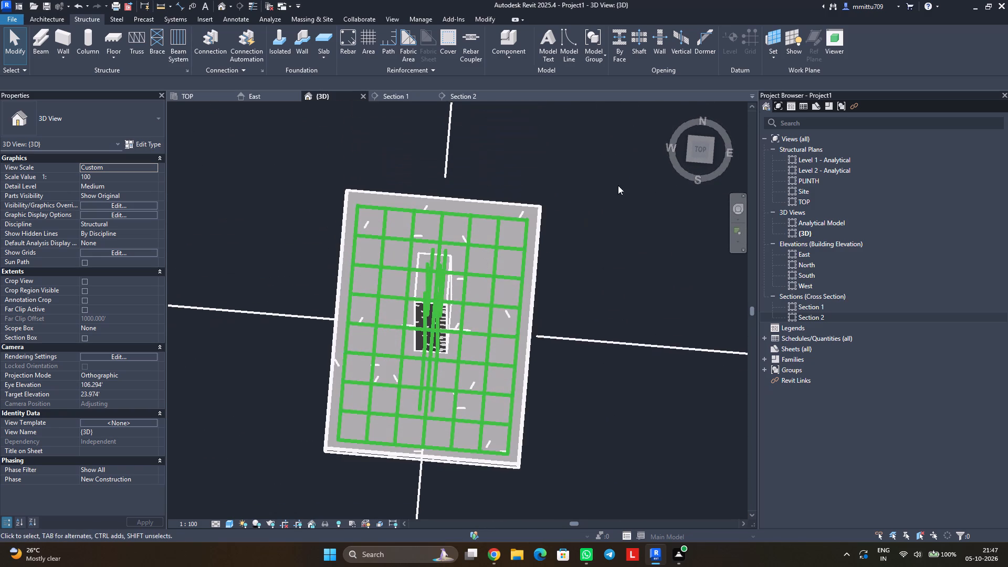
left_click(699, 146)
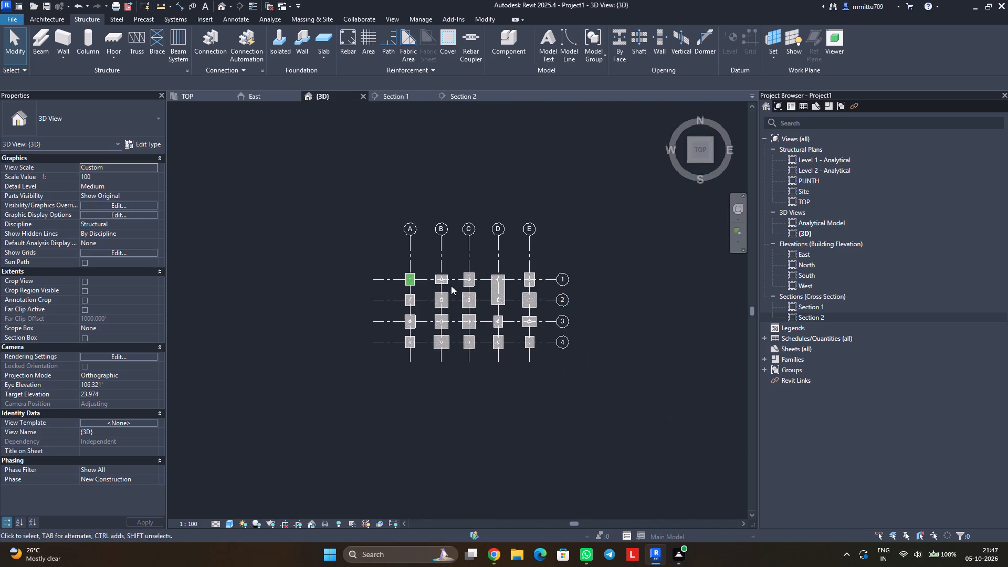
scroll(426, 279, "up", 8)
scroll(399, 288, "down", 1)
scroll(399, 288, "up", 6)
scroll(392, 278, "down", 2)
scroll(391, 275, "up", 3)
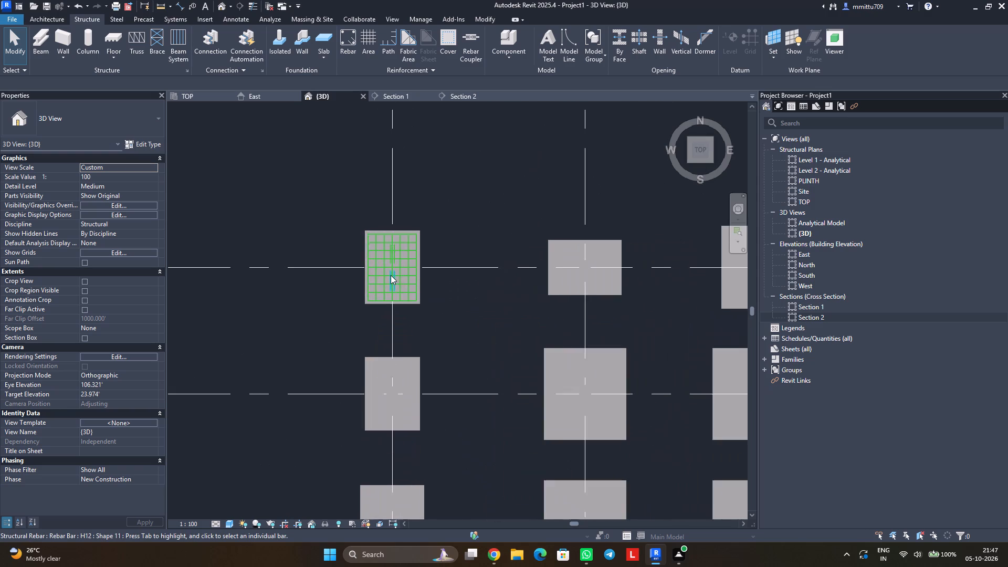
scroll(391, 275, "down", 1)
scroll(391, 275, "up", 15)
scroll(392, 269, "down", 1)
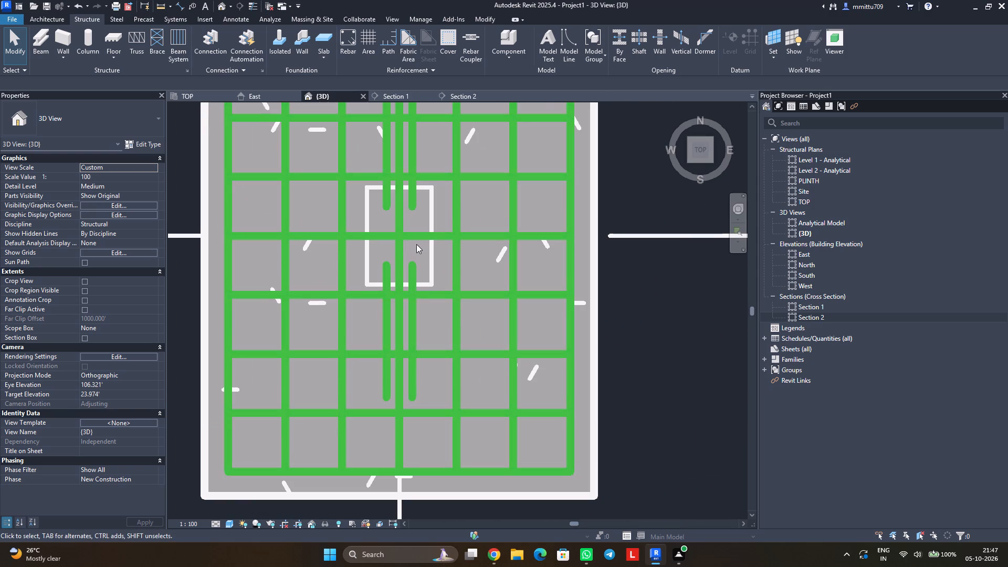
left_click(451, 93)
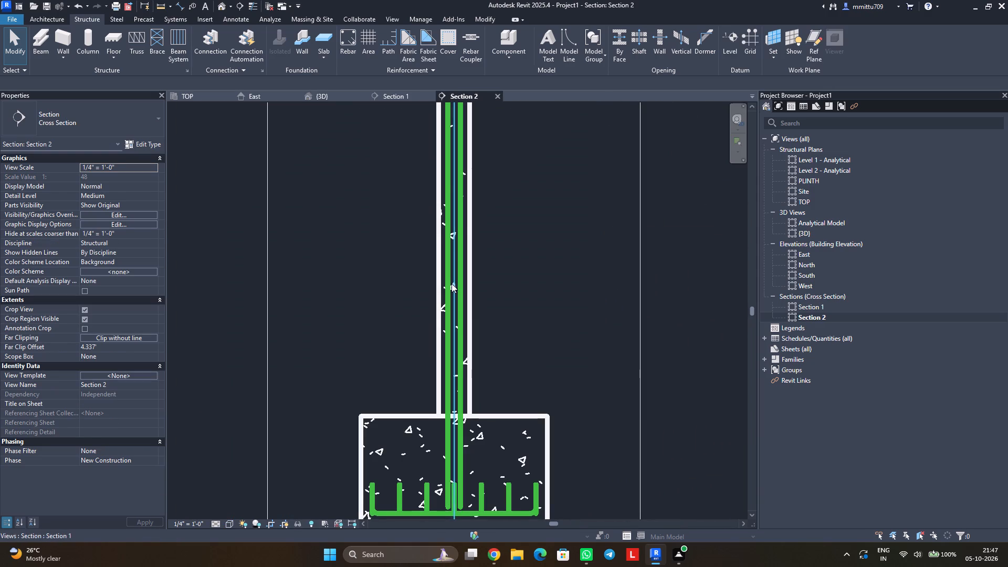
left_click(410, 96)
scroll(466, 280, "up", 2)
scroll(466, 280, "down", 9)
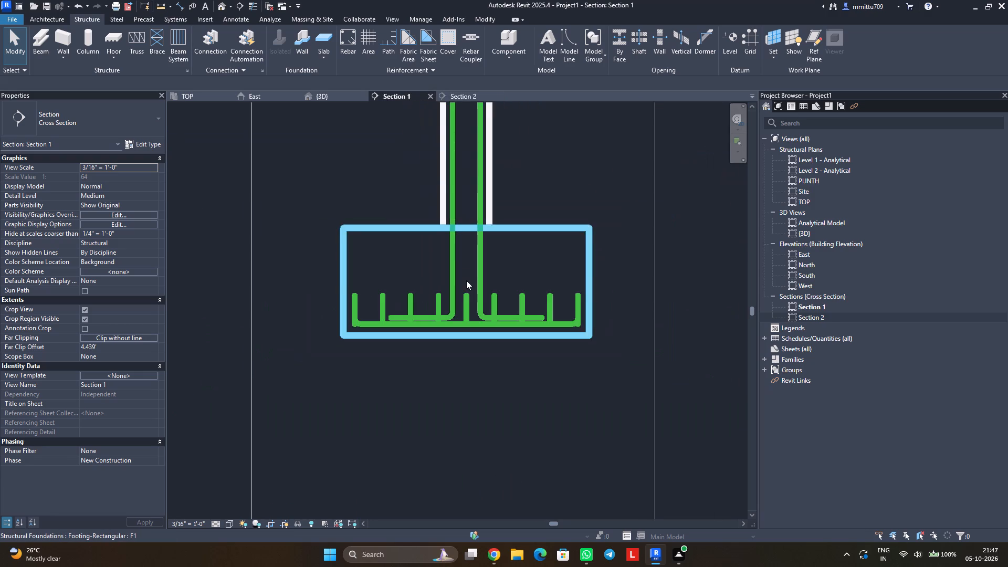
Measure the width of the A-1 column across its outer faces in Section 1 without keeping a dimension.
scroll(466, 280, "down", 5)
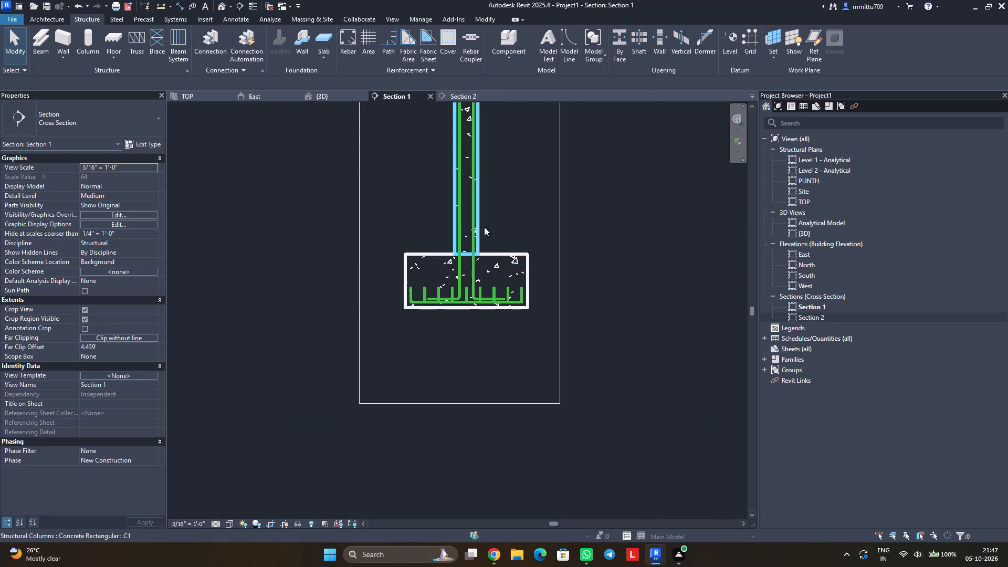
middle_click_drag(459, 181, 458, 375)
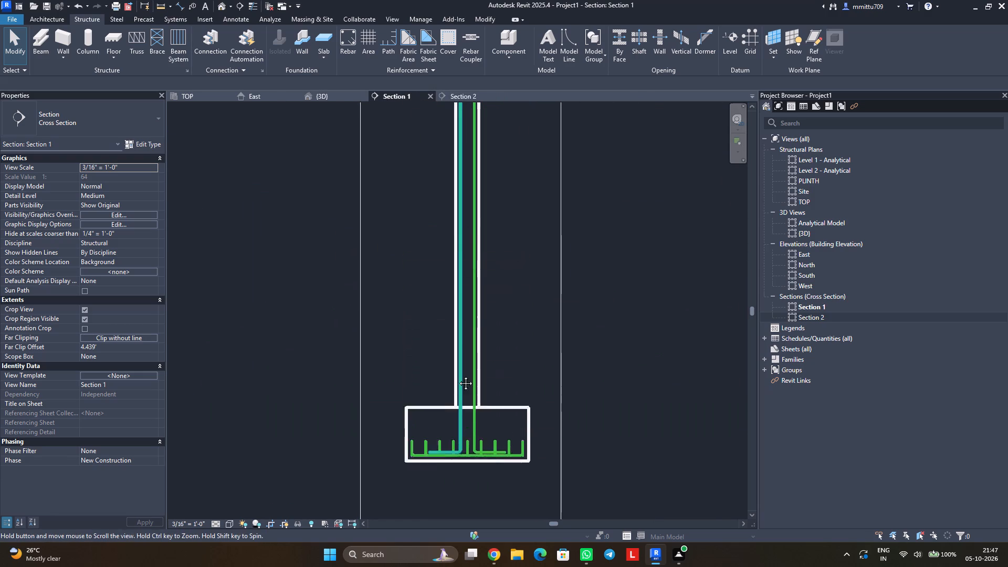
middle_click_drag(458, 375, 454, 396)
middle_click_drag(454, 170, 454, 250)
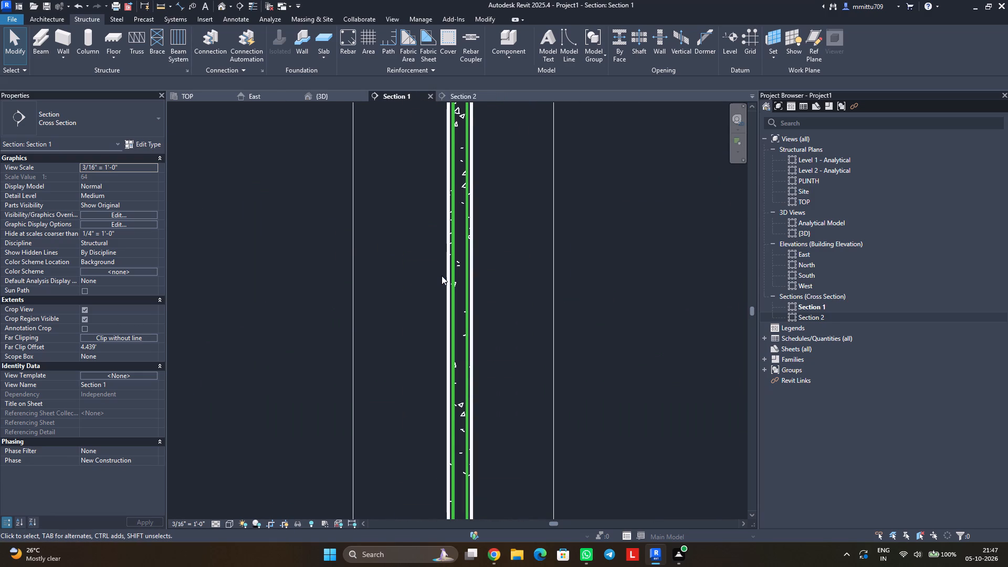
type("DI")
left_click(444, 291)
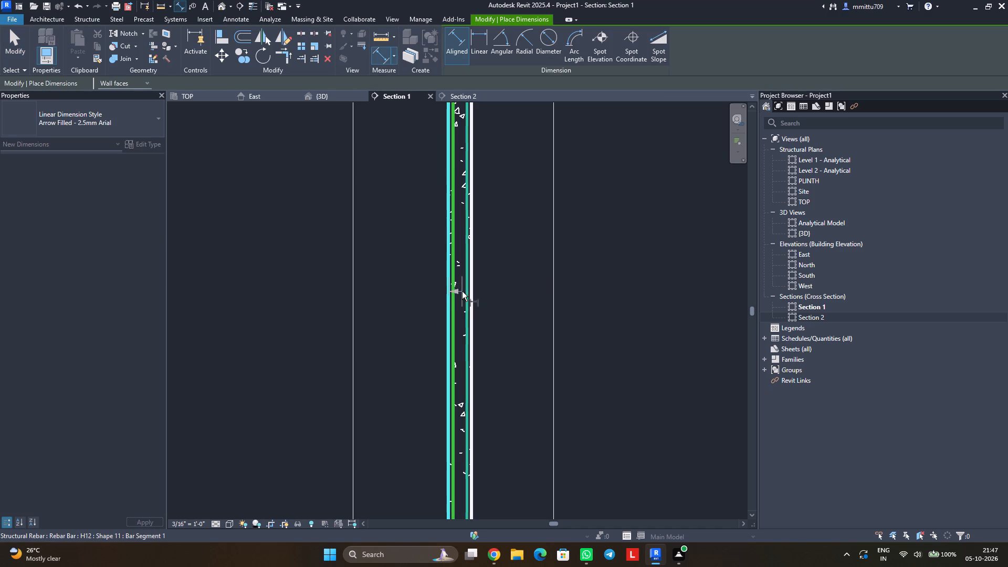
left_click(473, 294)
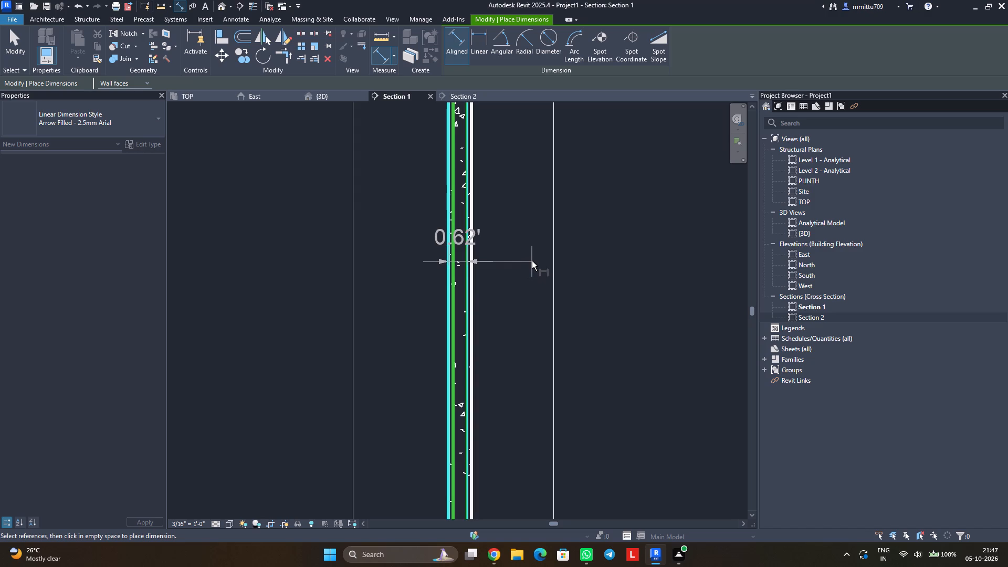
key("Escape")
key("Escape")
key("Escape")
key("Escape")
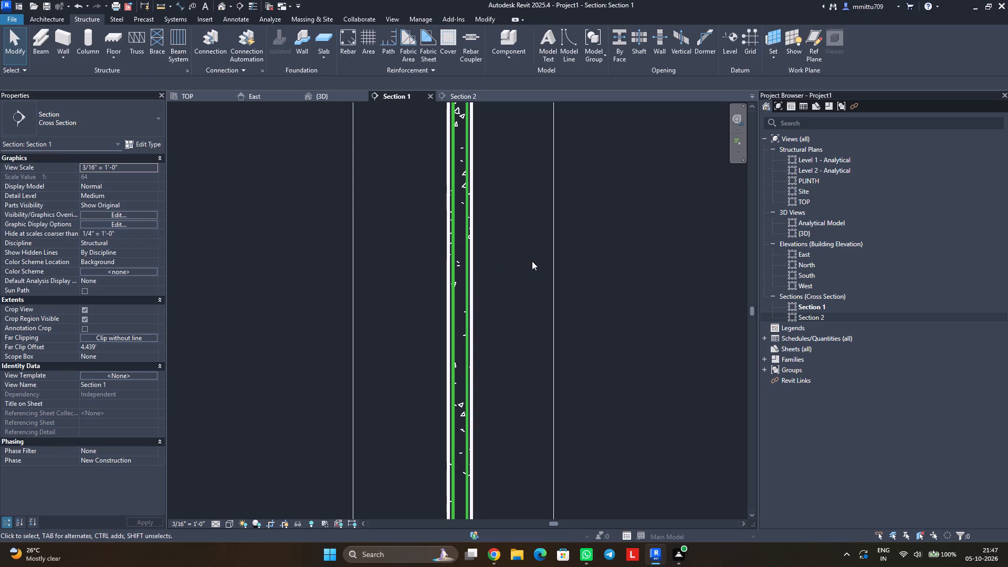
Place an H12 stirrup of rebar shape 52, oriented Parallel to Cover, in the column just above the footing in Section 1.
scroll(458, 261, "down", 2)
scroll(458, 261, "up", 1)
scroll(458, 261, "down", 3)
scroll(458, 267, "up", 1)
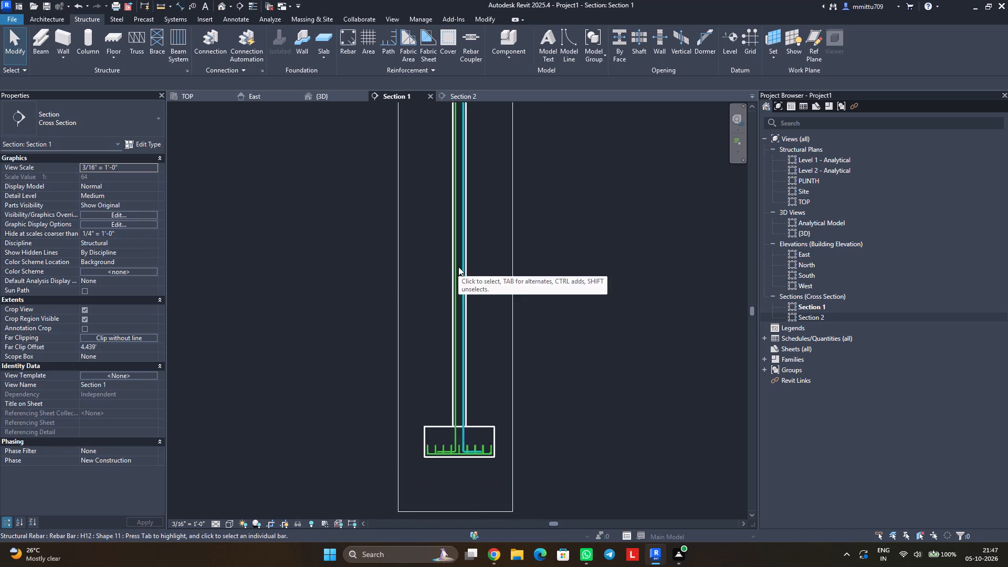
scroll(458, 273, "down", 6)
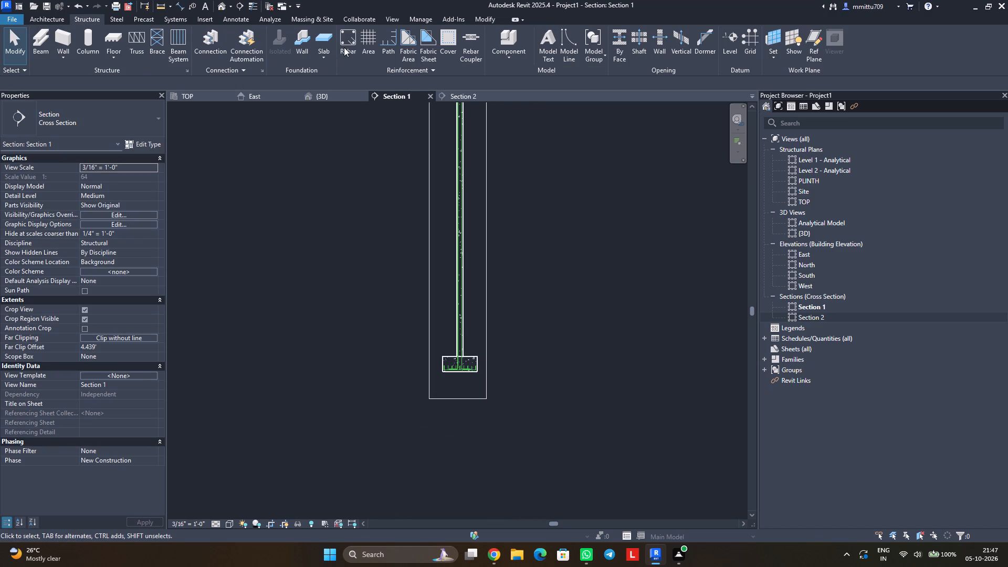
left_click(344, 47)
scroll(917, 318, "down", 2)
scroll(920, 323, "up", 1)
scroll(922, 326, "down", 3)
scroll(928, 330, "up", 1)
scroll(928, 330, "down", 2)
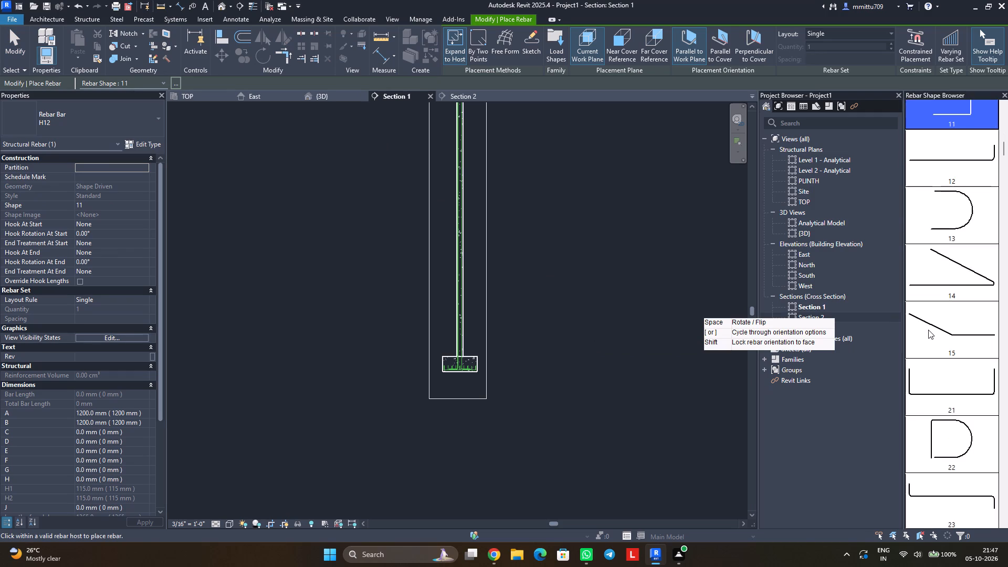
scroll(928, 330, "down", 16)
scroll(941, 338, "up", 1)
scroll(941, 338, "down", 20)
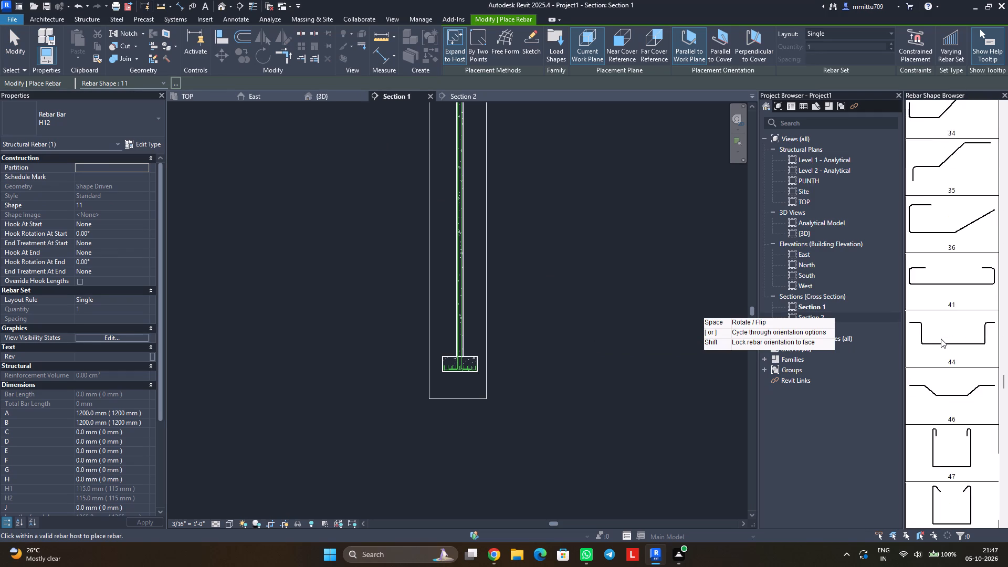
scroll(941, 339, "down", 2)
scroll(941, 339, "up", 1)
scroll(941, 339, "down", 6)
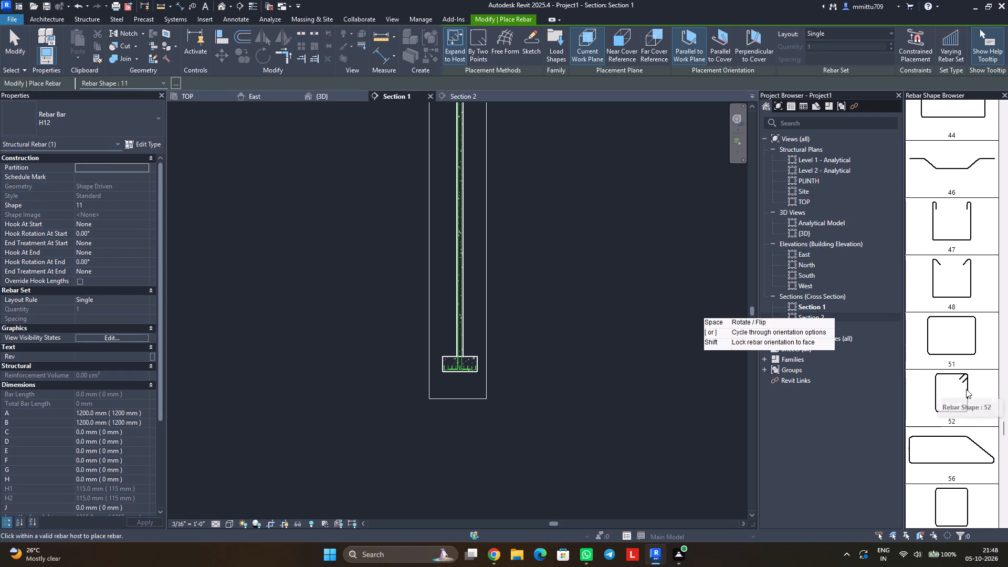
left_click(966, 389)
scroll(456, 333, "up", 4)
scroll(456, 333, "down", 1)
scroll(456, 333, "up", 1)
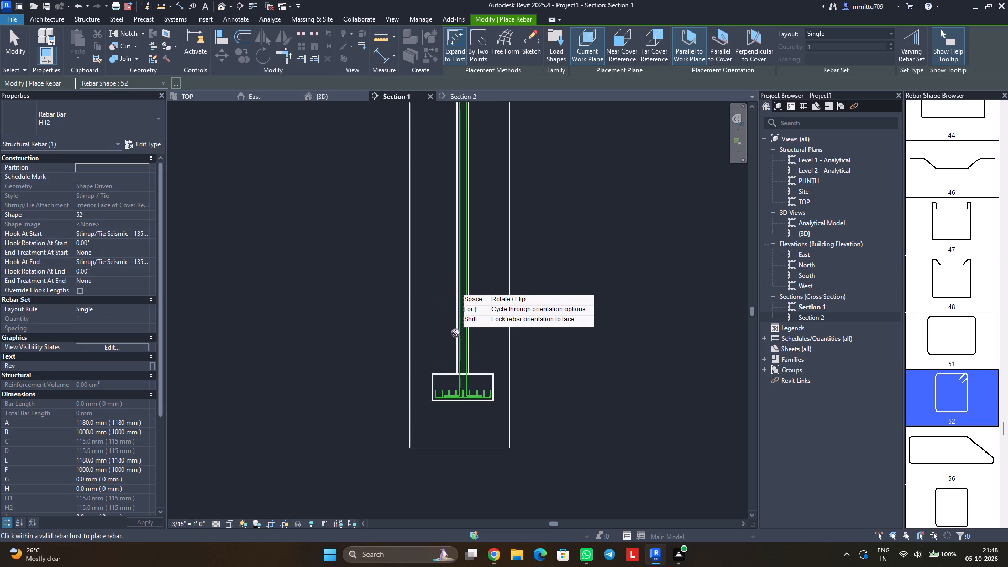
scroll(461, 356, "up", 5)
scroll(463, 363, "down", 1)
scroll(463, 363, "up", 1)
scroll(463, 363, "down", 1)
scroll(463, 363, "up", 7)
scroll(463, 363, "down", 1)
scroll(463, 363, "up", 1)
scroll(463, 363, "down", 1)
scroll(463, 363, "up", 1)
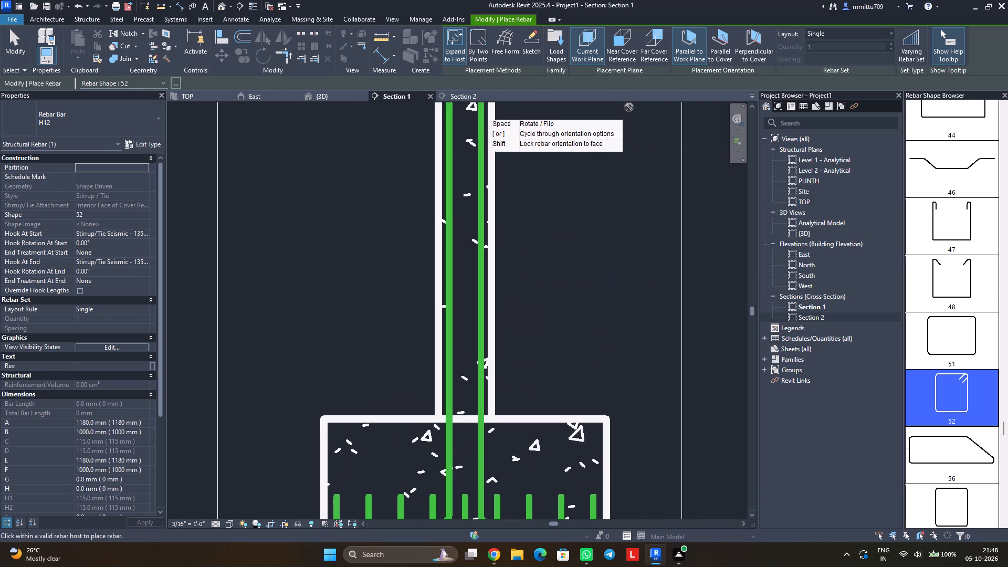
left_click(714, 45)
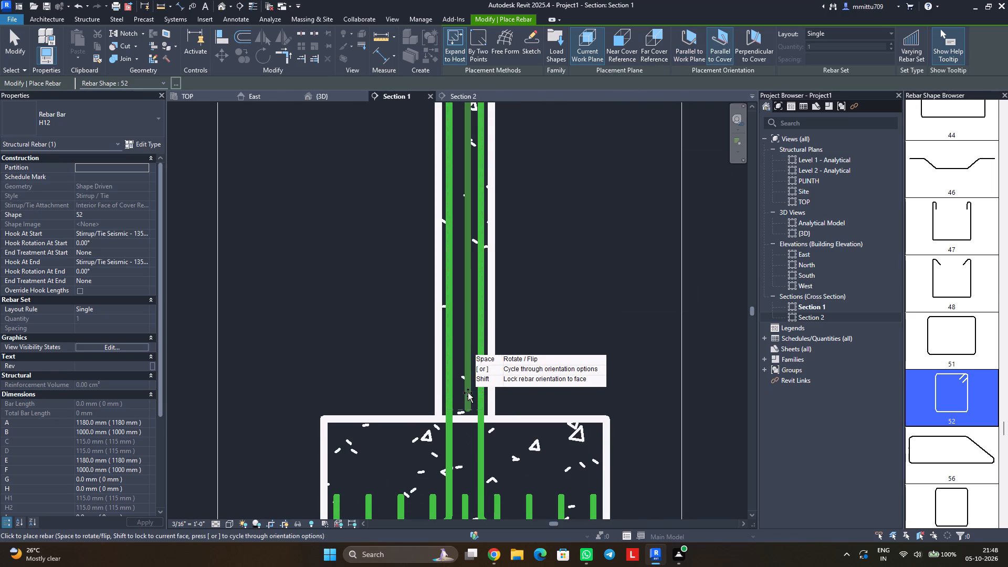
left_click(466, 405)
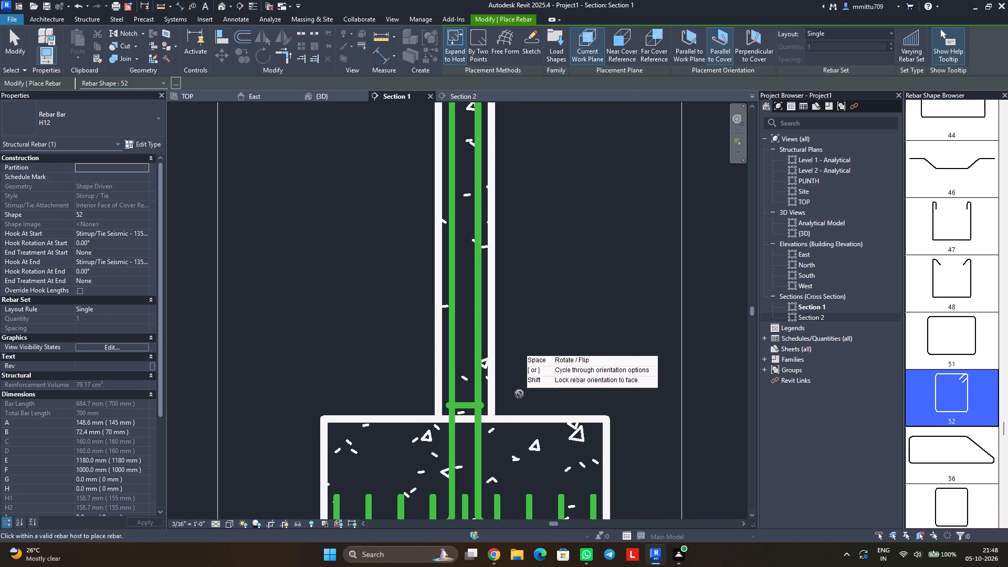
key("Escape")
key("Escape")
Set the new column stirrup's layout to Maximum Spacing with a spacing of 6".
left_click(457, 401)
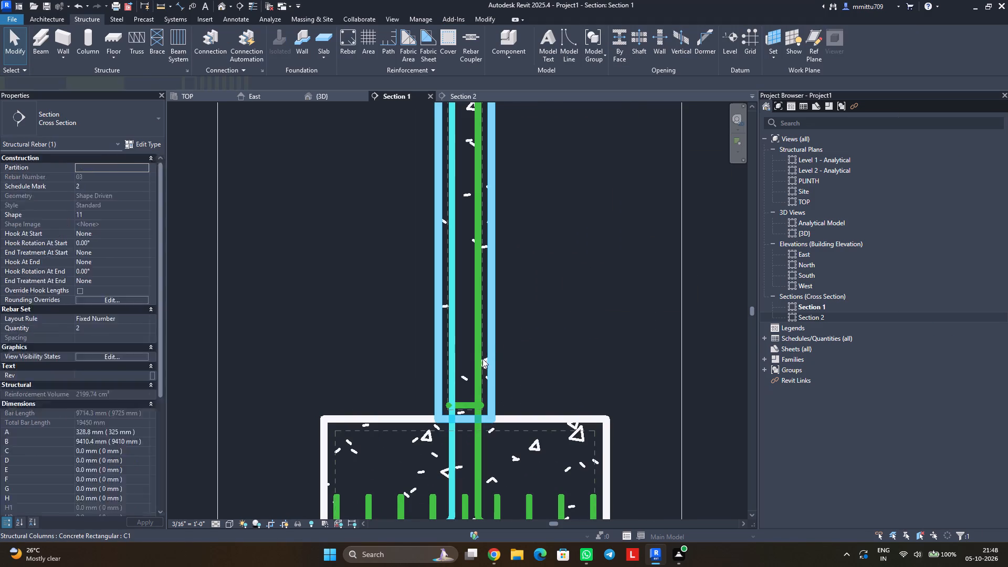
key("Escape")
key("Escape")
left_click(467, 404)
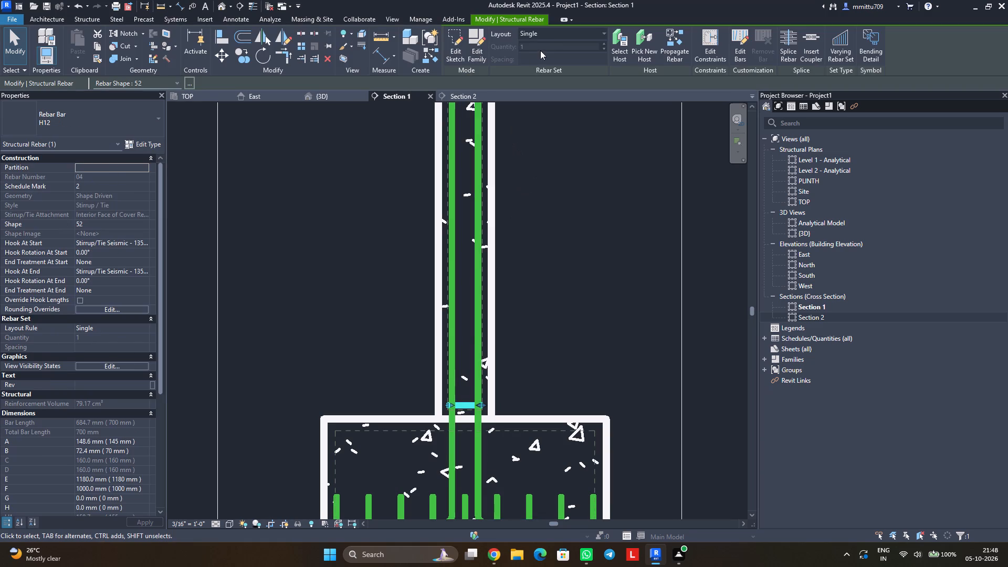
left_click(547, 35)
left_click(550, 69)
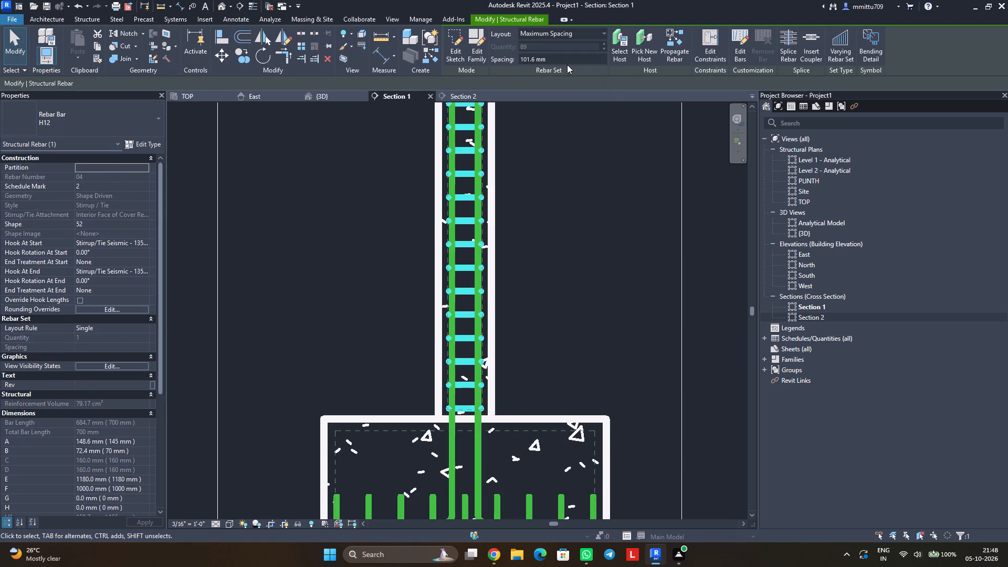
left_click(559, 56)
type("6\"")
key("Return")
left_click(579, 227)
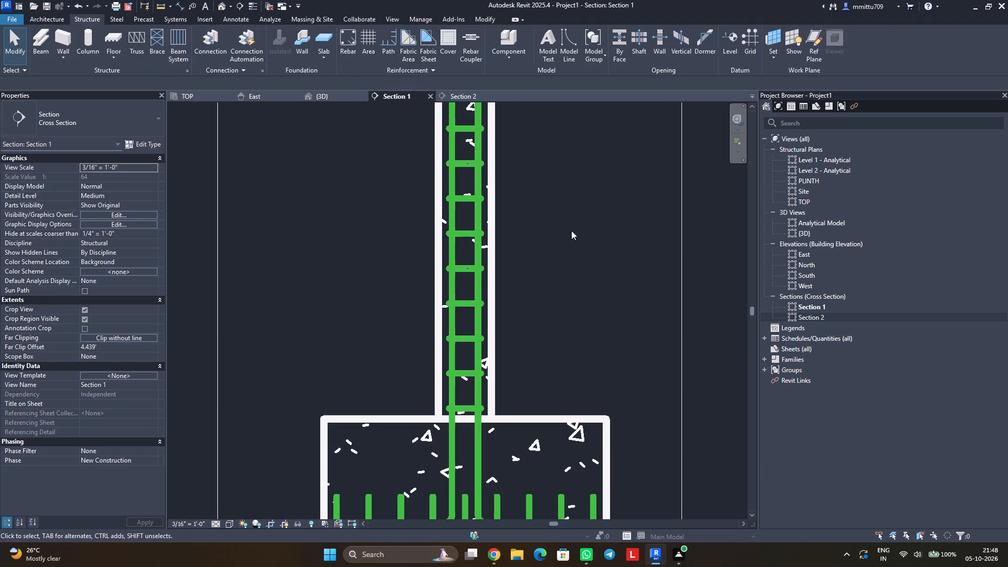
Make the column stirrup set unobscured in the {3D} view through its view visibility states.
left_click(463, 199)
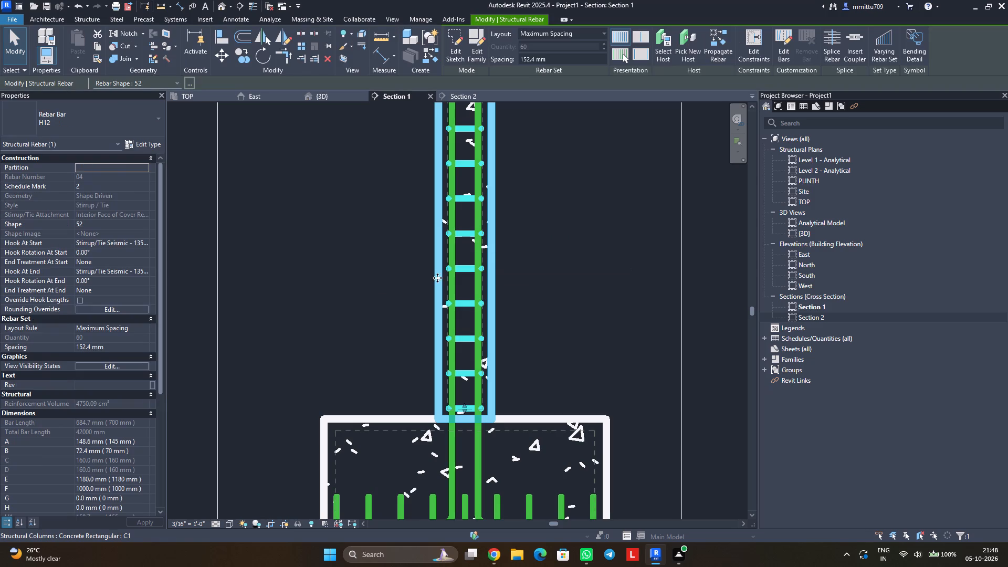
left_click(109, 369)
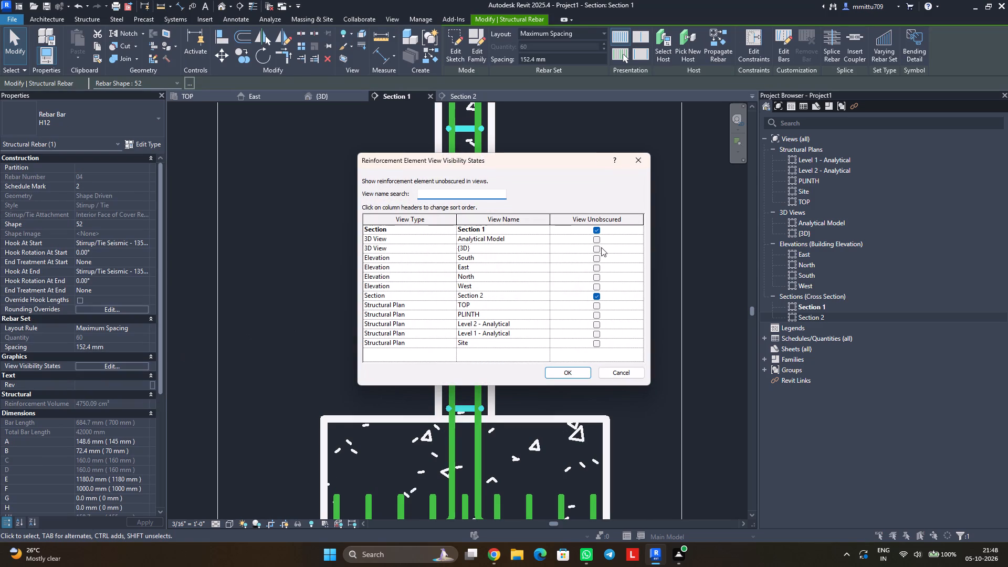
left_click(598, 248)
left_click(571, 371)
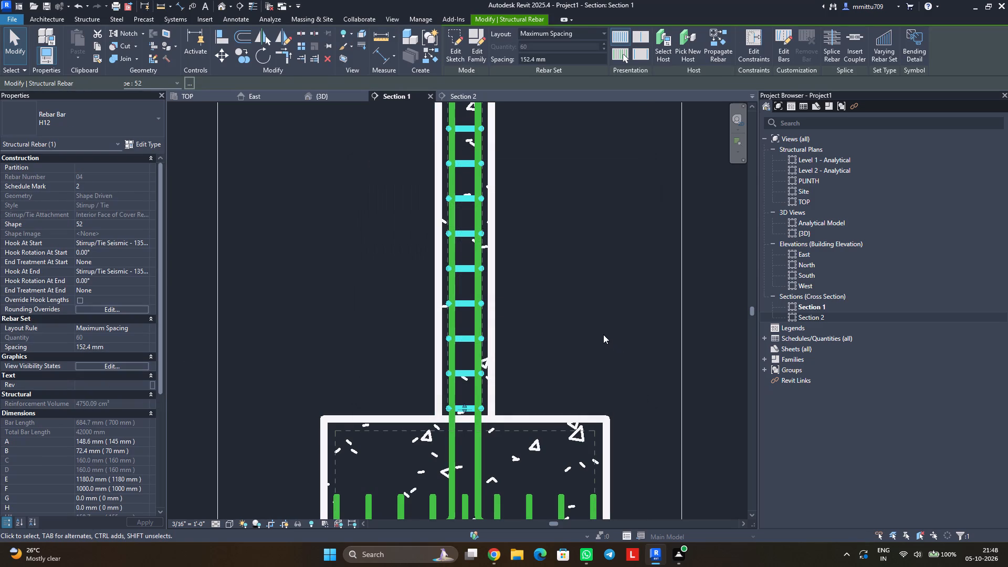
left_click(539, 342)
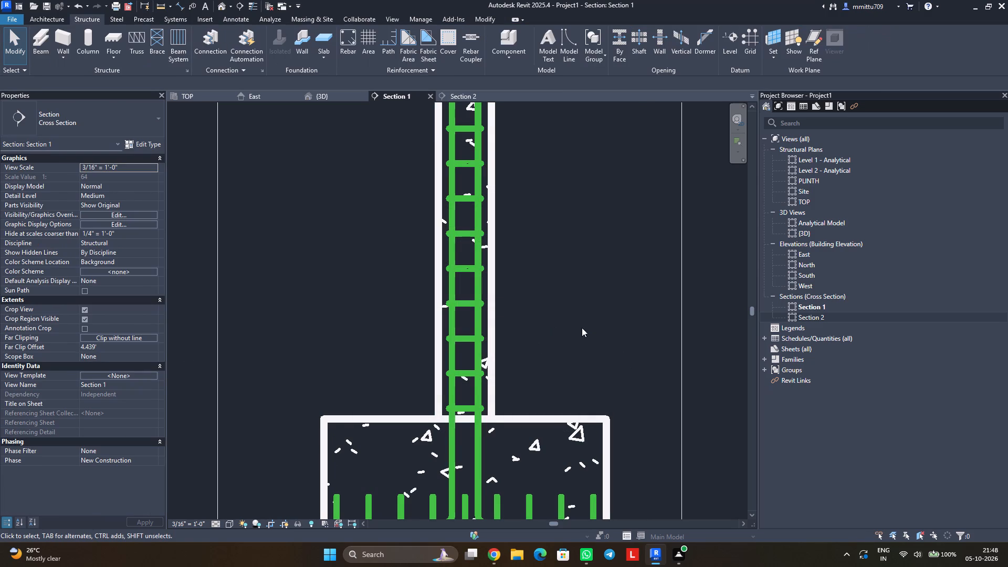
Examine the stirrups and vertical bars at the top of the A-1 column in the {3D} view.
left_click(334, 94)
scroll(379, 328, "up", 2)
scroll(379, 328, "down", 16)
scroll(401, 365, "up", 1)
scroll(402, 366, "down", 2)
scroll(405, 368, "up", 1)
middle_click_drag(405, 368, 404, 279)
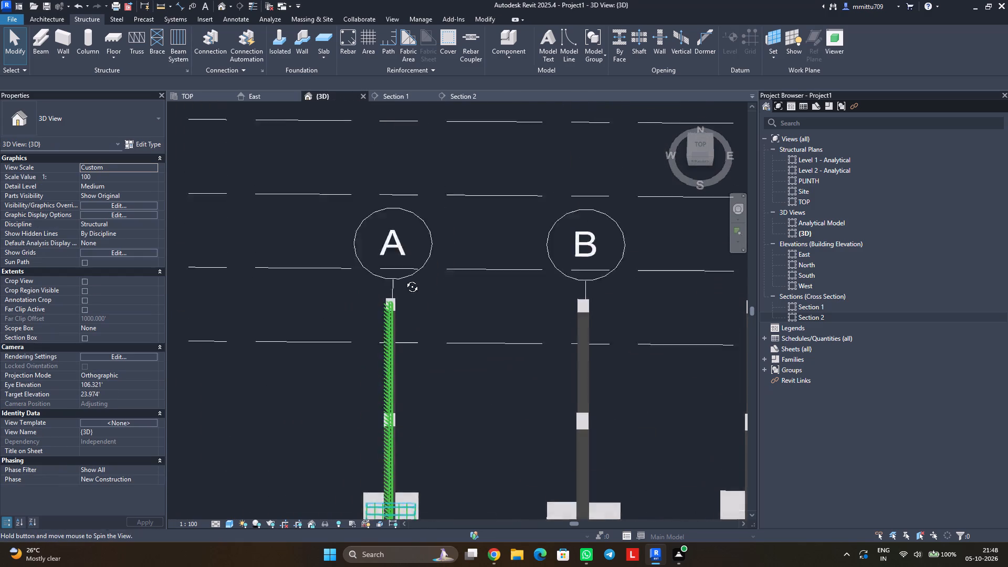
middle_click_drag(404, 279, 404, 277)
middle_click_drag(390, 438, 413, 350)
middle_click_drag(401, 361, 412, 367, "shift")
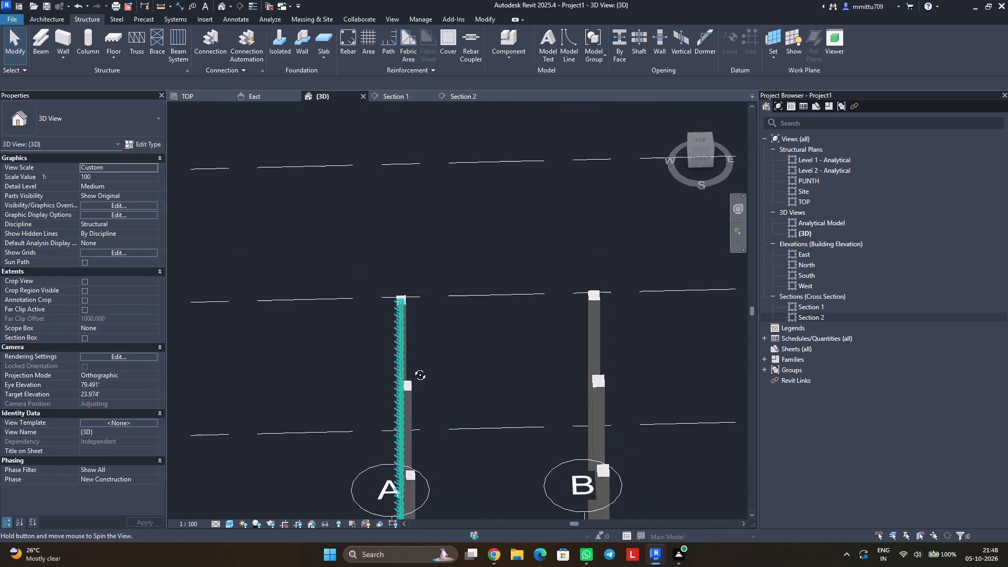
middle_click_drag(412, 367, 434, 417, "shift")
scroll(361, 390, "up", 8)
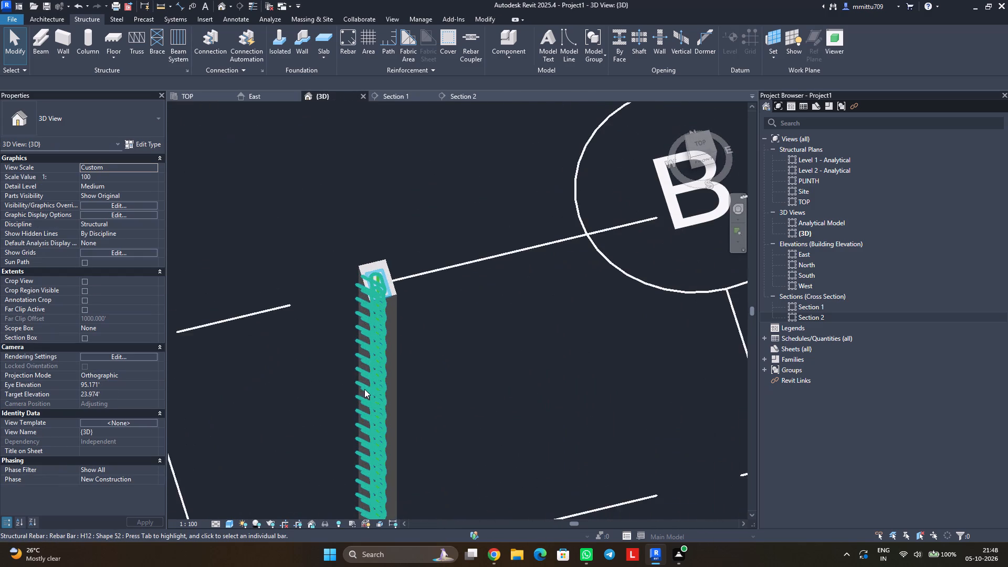
scroll(364, 389, "up", 1)
scroll(368, 388, "down", 1)
scroll(369, 387, "up", 2)
scroll(369, 387, "down", 1)
scroll(369, 387, "up", 3)
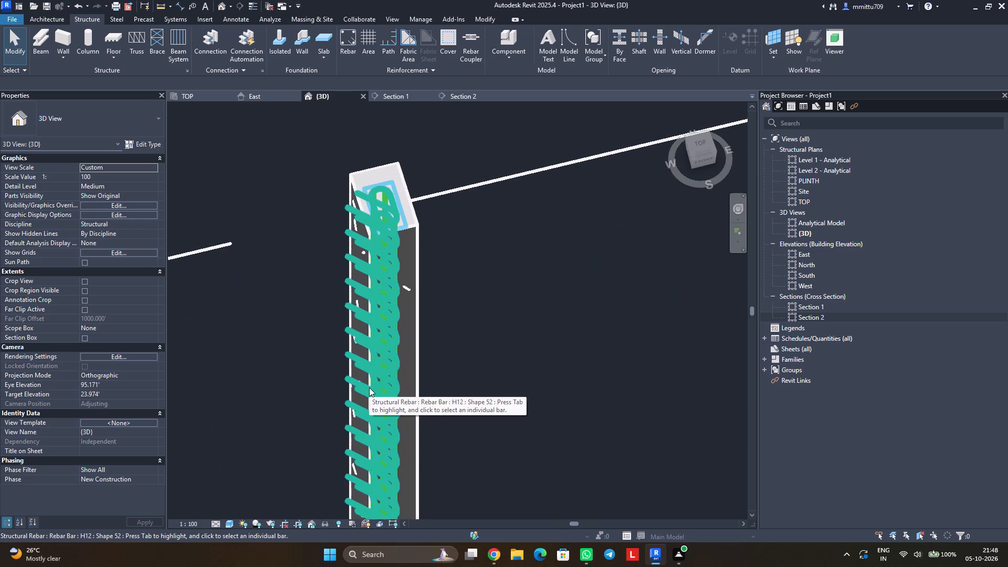
scroll(369, 387, "down", 2)
middle_click_drag(373, 373, 381, 423, "shift")
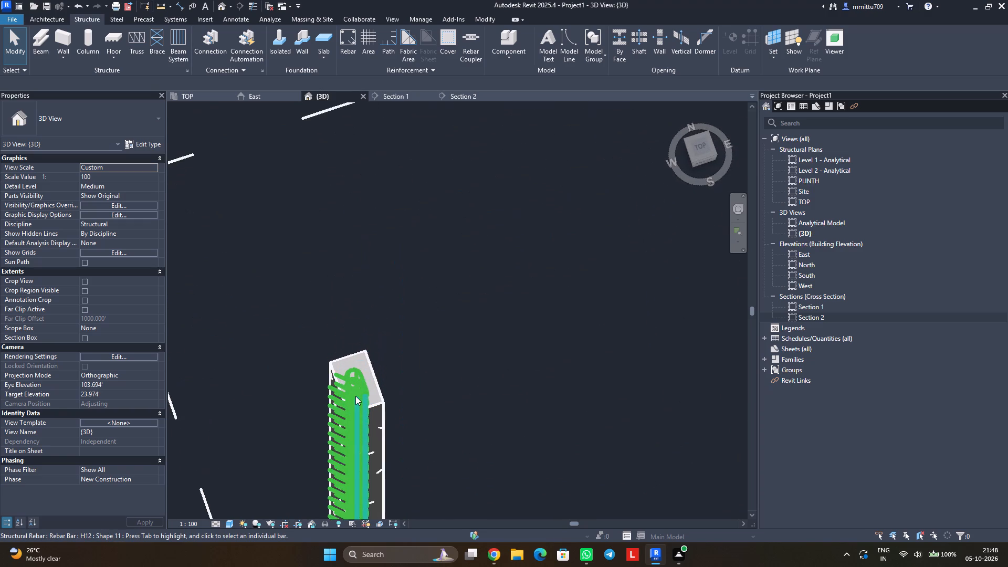
scroll(353, 392, "up", 3)
scroll(349, 388, "down", 1)
scroll(349, 388, "up", 2)
scroll(349, 388, "down", 1)
scroll(349, 388, "up", 6)
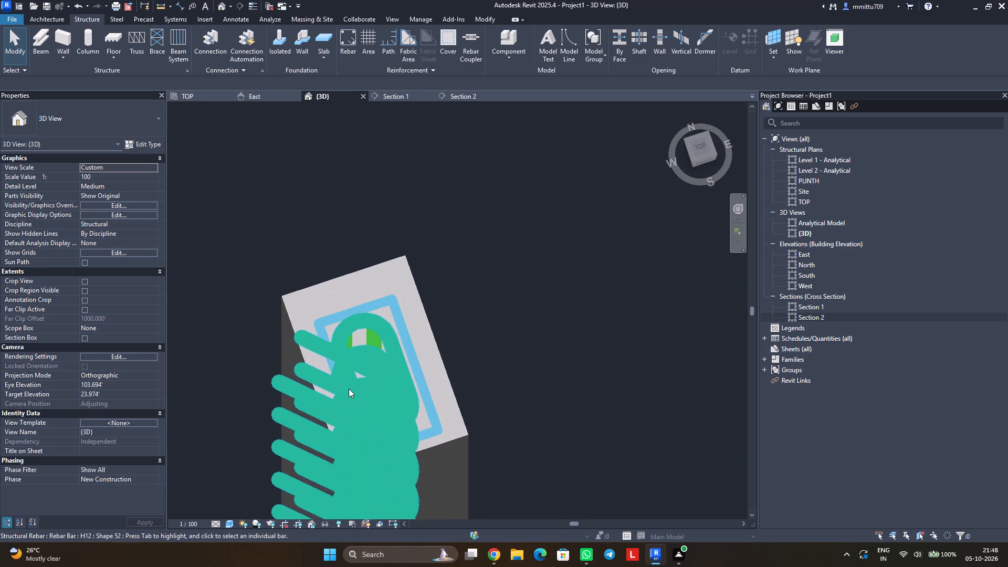
scroll(349, 388, "up", 4)
scroll(349, 388, "down", 1)
scroll(349, 388, "up", 2)
Set the {3D} view's scale to 1/4" = 1'-0".
left_click(192, 525)
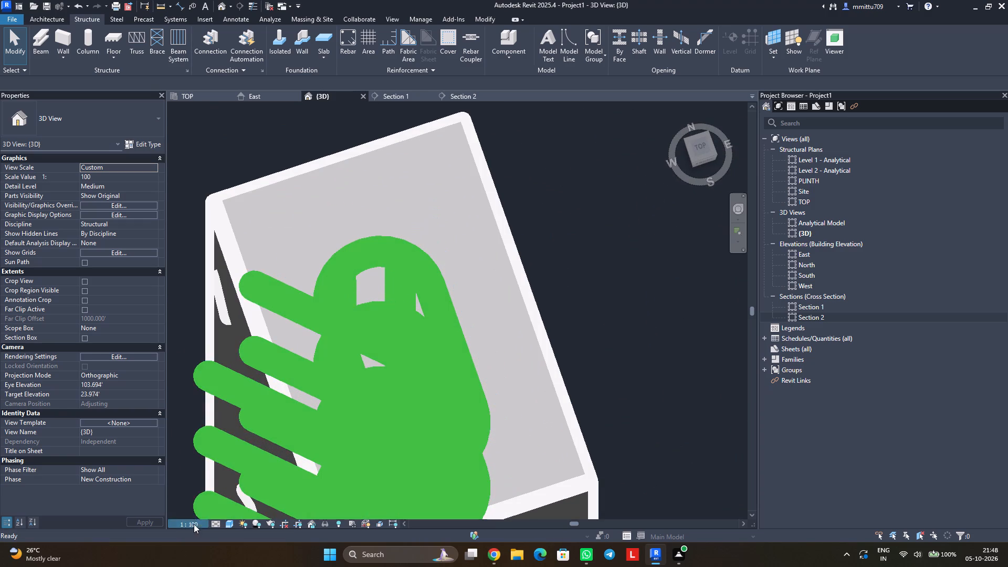
left_click(198, 296)
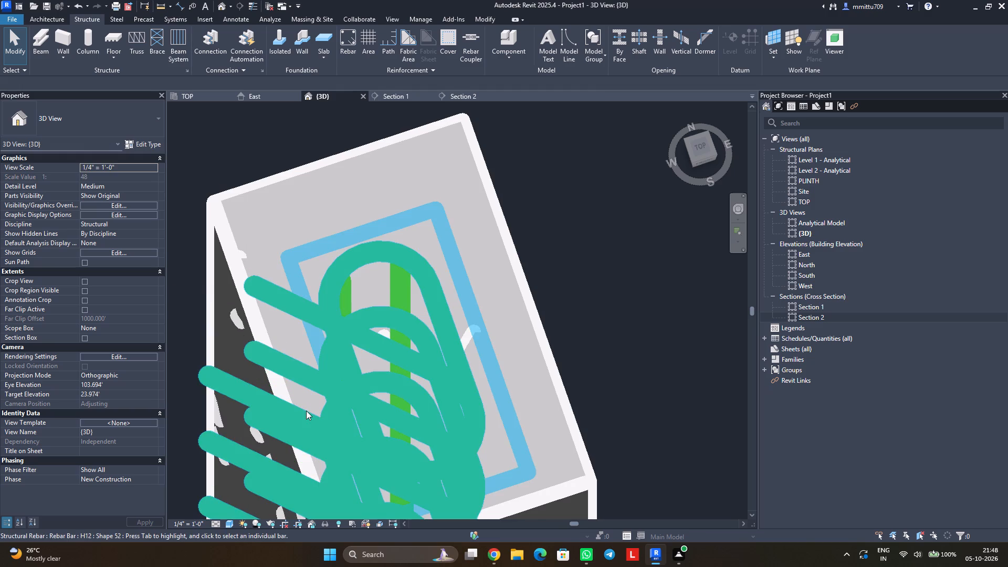
Examine the A-1 column's stirrups and bars in the {3D} view, from close up and among the surrounding columns.
middle_click_drag(307, 409, 364, 278)
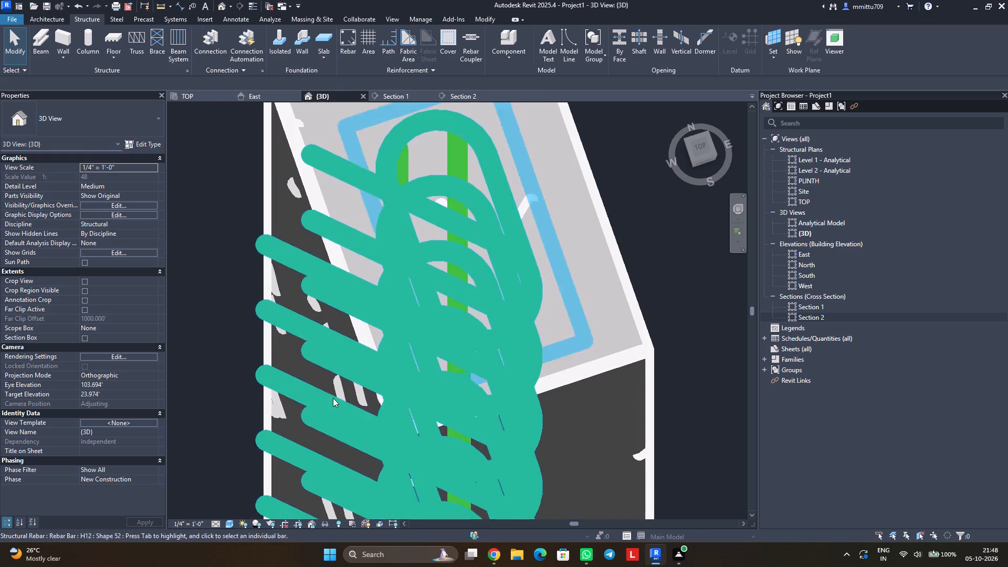
scroll(338, 394, "down", 11)
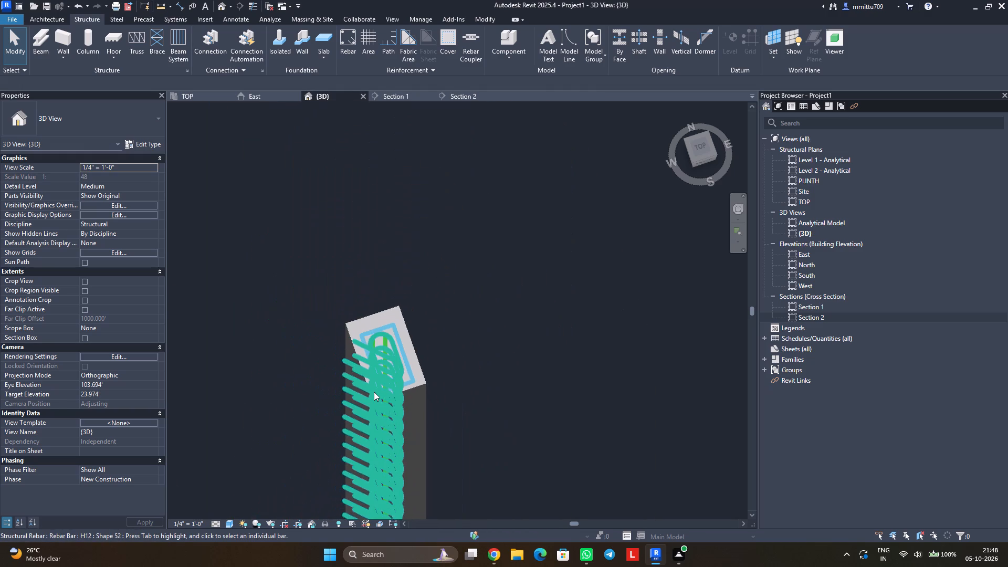
scroll(374, 392, "down", 2)
scroll(374, 392, "up", 1)
scroll(374, 392, "down", 1)
scroll(374, 392, "up", 1)
scroll(374, 392, "down", 4)
scroll(375, 394, "up", 1)
scroll(375, 394, "down", 12)
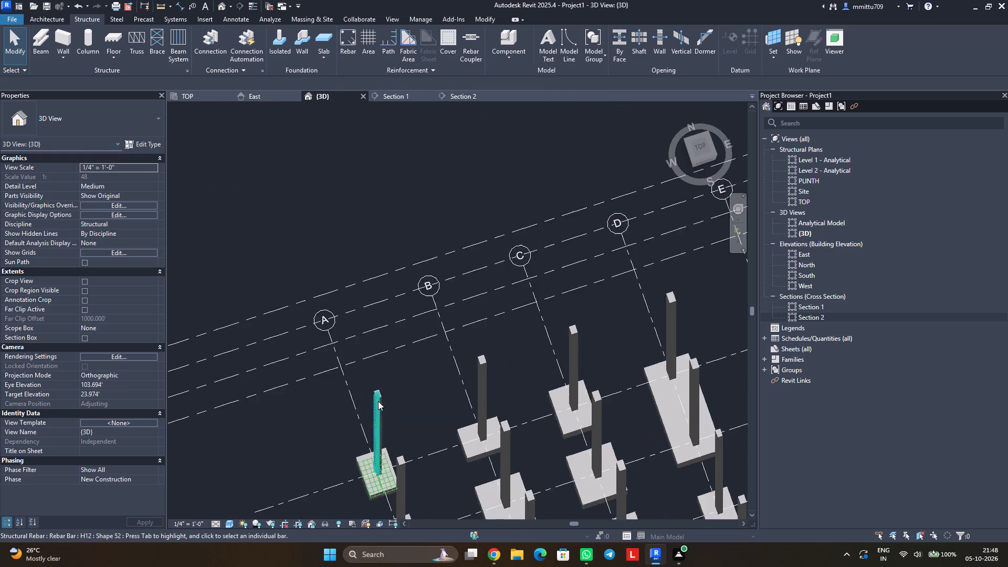
scroll(378, 401, "down", 2)
scroll(378, 401, "up", 2)
scroll(378, 401, "down", 1)
middle_click_drag(385, 459, 443, 331, "shift")
middle_click_drag(379, 476, 562, 323)
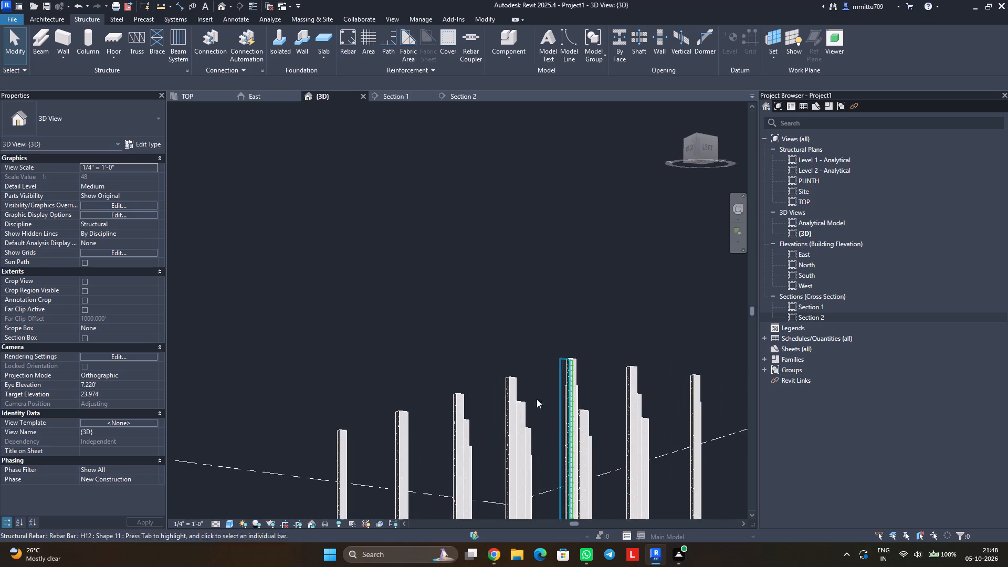
Examine the A-1 column's stirrups and vertical bars in the {3D} view from several angles among the neighbouring columns.
scroll(551, 425, "up", 1)
scroll(551, 425, "down", 1)
scroll(554, 426, "up", 15)
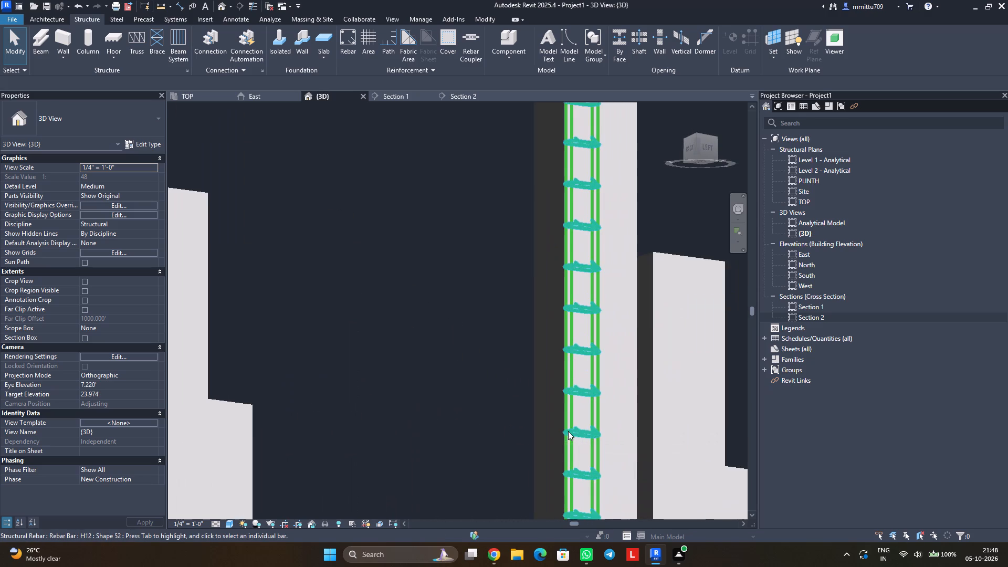
middle_click_drag(582, 424, 527, 420)
middle_click_drag(537, 409, 510, 434, "shift")
middle_click_drag(365, 434, 438, 366)
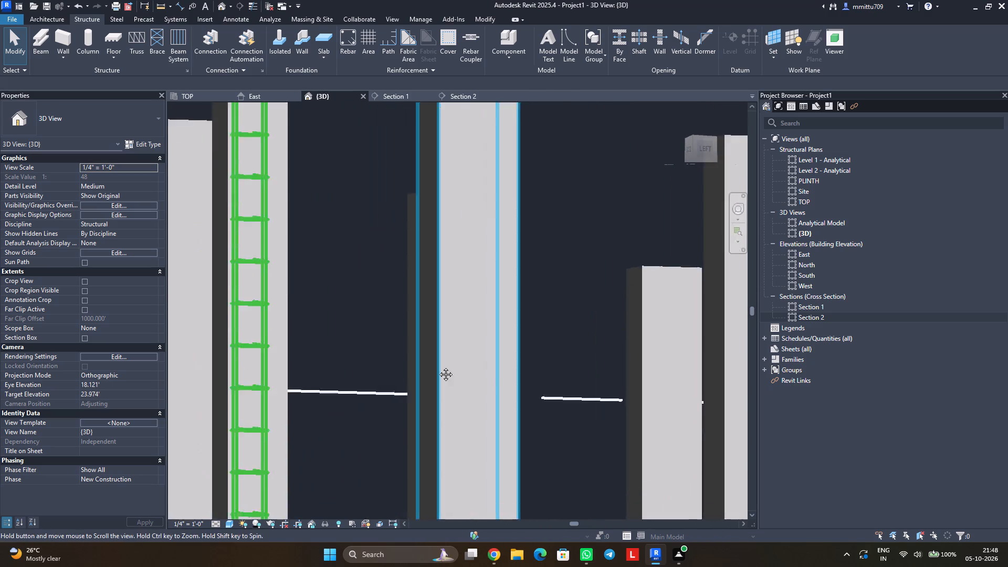
middle_click_drag(438, 366, 506, 348)
scroll(340, 395, "down", 5)
middle_click_drag(361, 383, 359, 387)
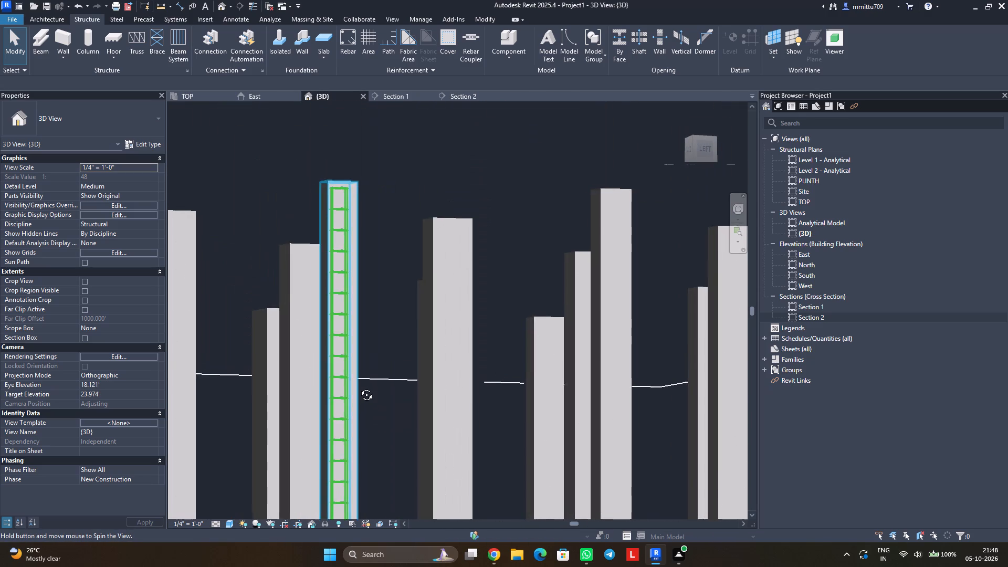
middle_click_drag(359, 387, 341, 417)
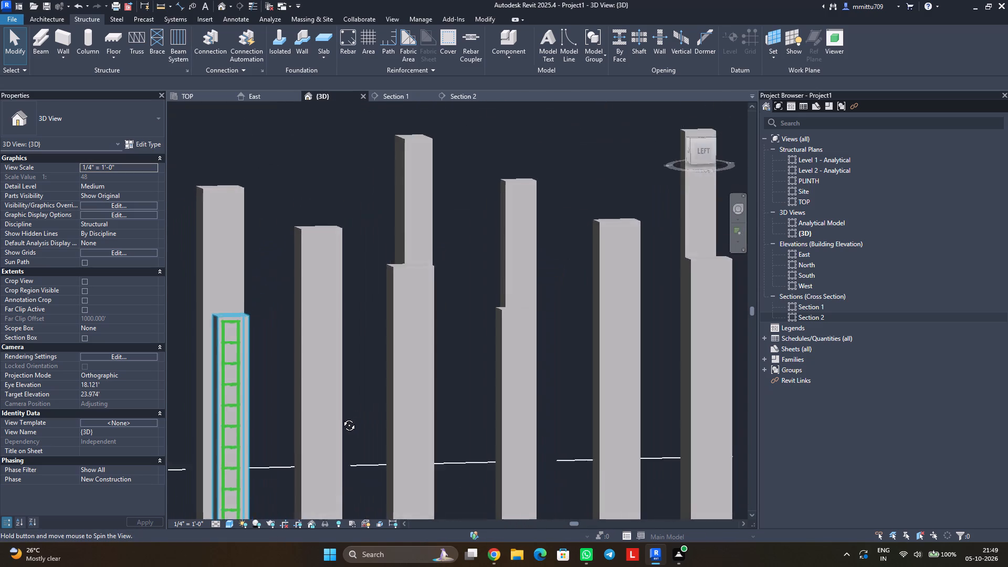
middle_click_drag(341, 417, 338, 421)
scroll(338, 421, "down", 1, "shift")
middle_click_drag(345, 390, 451, 310)
Set the {3D} view's scale to 1/2" = 1'-0".
left_click(189, 522)
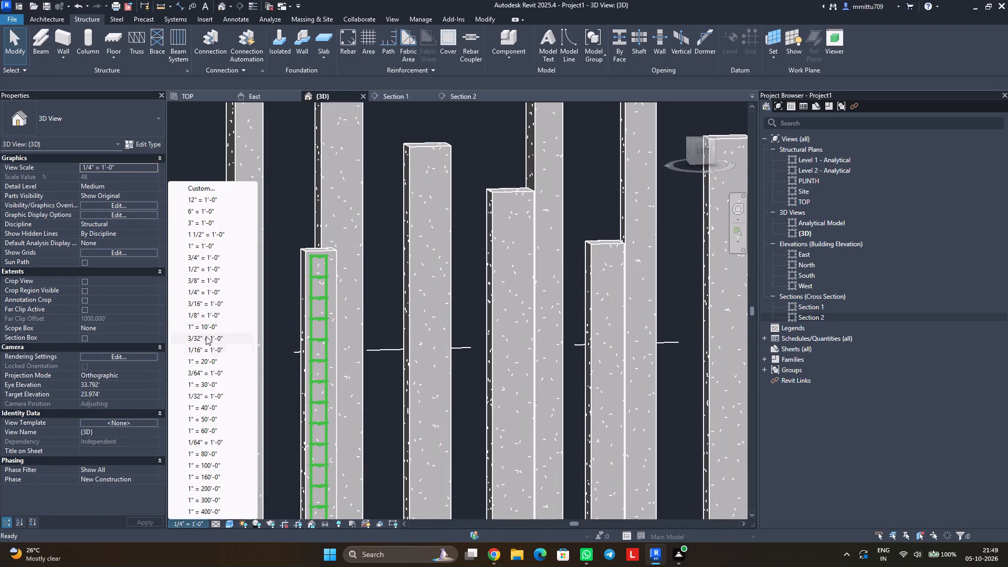
left_click(194, 269)
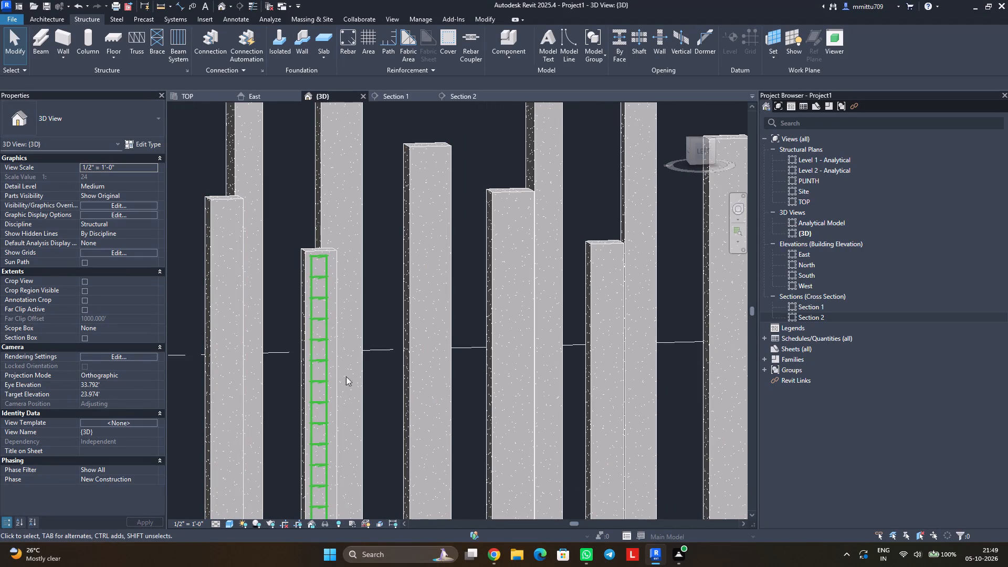
Examine the A-1 footing mesh and column stirrup hooks from directly above in the {3D} view.
middle_click_drag(402, 345, 386, 424, "shift")
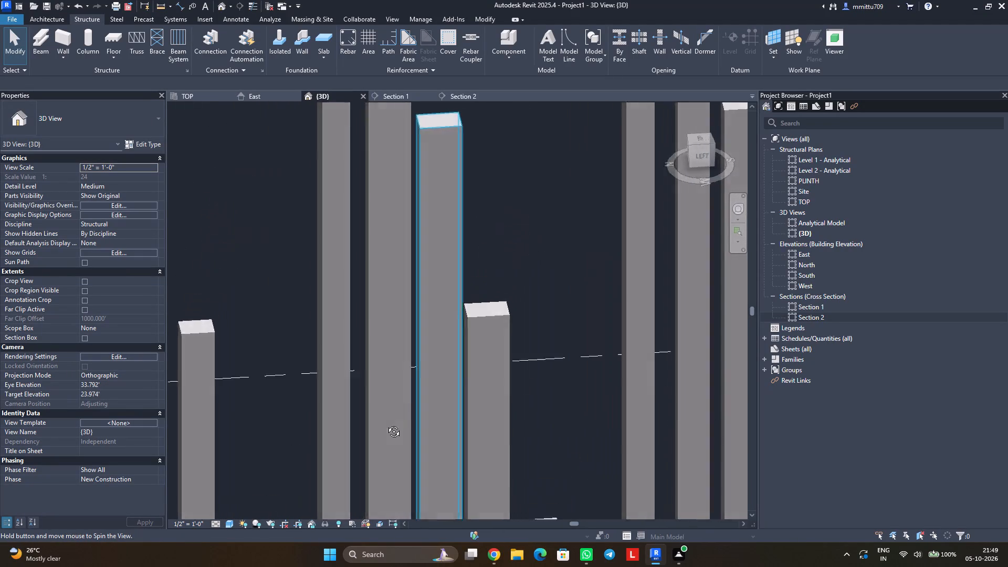
middle_click_drag(386, 424, 377, 433, "shift")
left_click(695, 139)
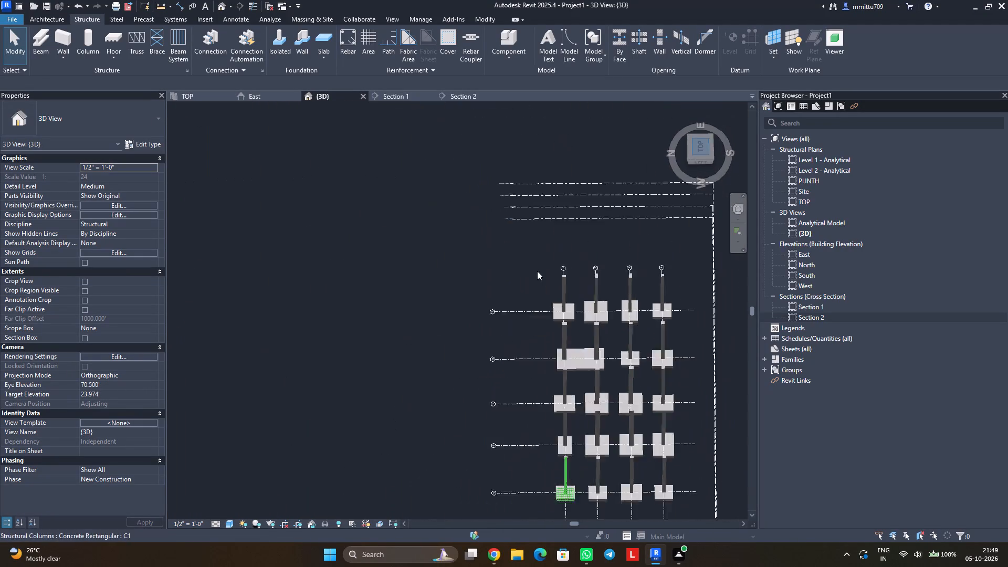
scroll(403, 362, "up", 1)
scroll(403, 362, "down", 2)
scroll(403, 362, "up", 2)
scroll(446, 373, "up", 1)
scroll(446, 373, "down", 1)
scroll(446, 373, "up", 3)
scroll(446, 373, "down", 1)
scroll(445, 373, "up", 3)
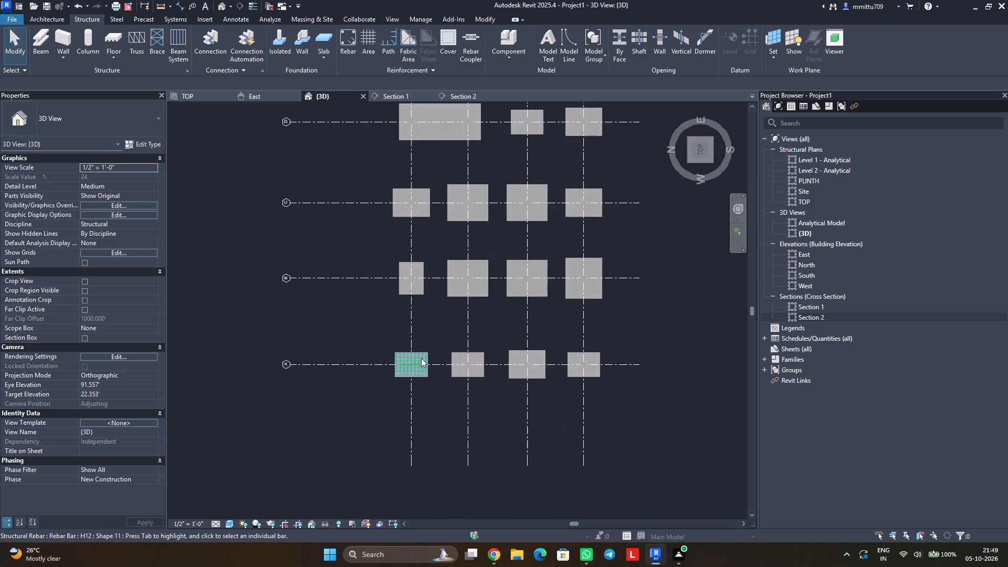
scroll(414, 359, "up", 2)
scroll(401, 374, "down", 1)
scroll(401, 374, "up", 3)
scroll(416, 356, "down", 1)
scroll(416, 356, "up", 3)
scroll(416, 358, "down", 1)
scroll(416, 358, "up", 2)
scroll(416, 358, "down", 1)
scroll(416, 358, "up", 2)
scroll(416, 358, "down", 1)
scroll(416, 358, "up", 3)
scroll(416, 360, "down", 2)
scroll(416, 360, "up", 3)
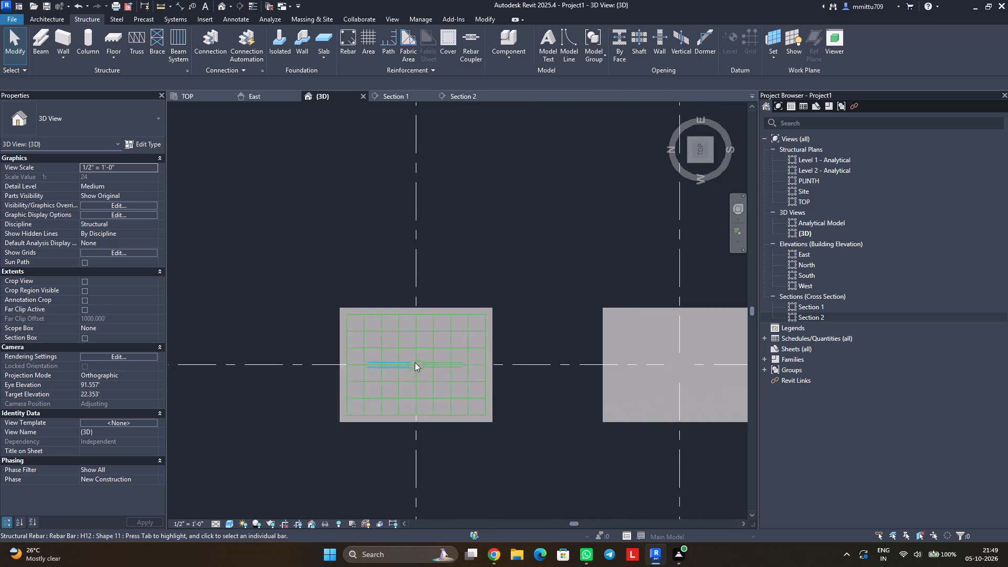
scroll(415, 362, "up", 6)
scroll(415, 362, "down", 2)
scroll(415, 362, "up", 1)
scroll(415, 362, "down", 1)
scroll(415, 362, "up", 9)
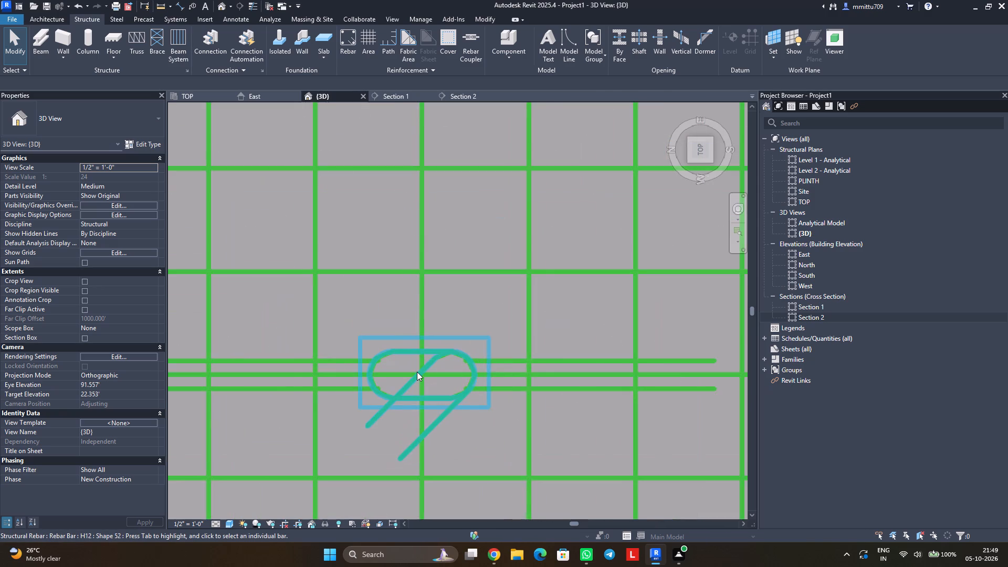
scroll(417, 372, "up", 2)
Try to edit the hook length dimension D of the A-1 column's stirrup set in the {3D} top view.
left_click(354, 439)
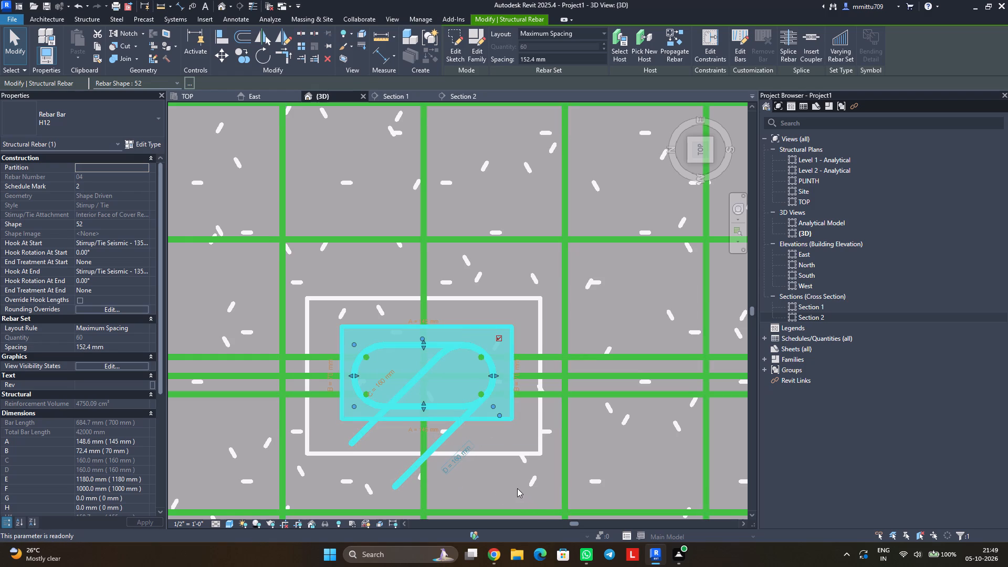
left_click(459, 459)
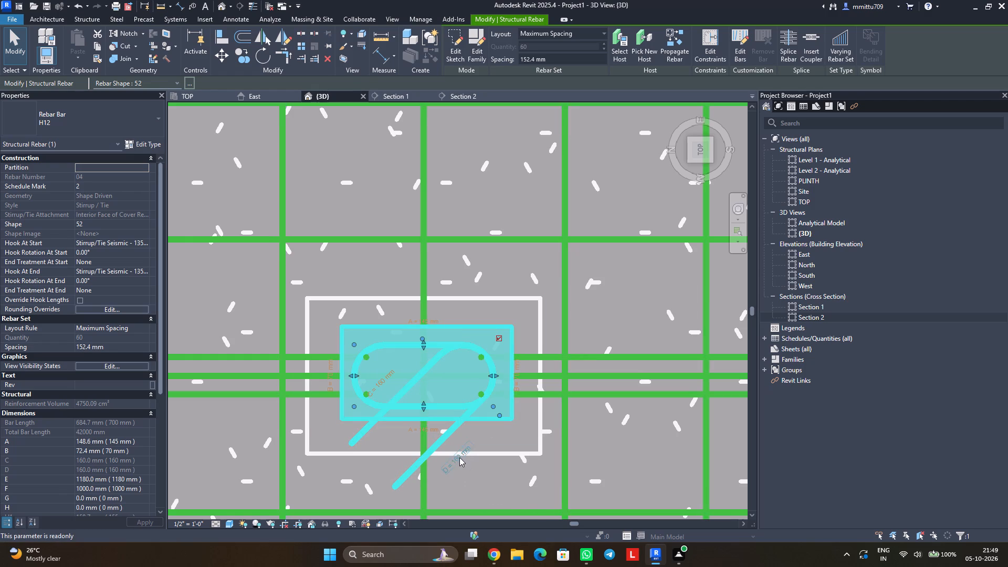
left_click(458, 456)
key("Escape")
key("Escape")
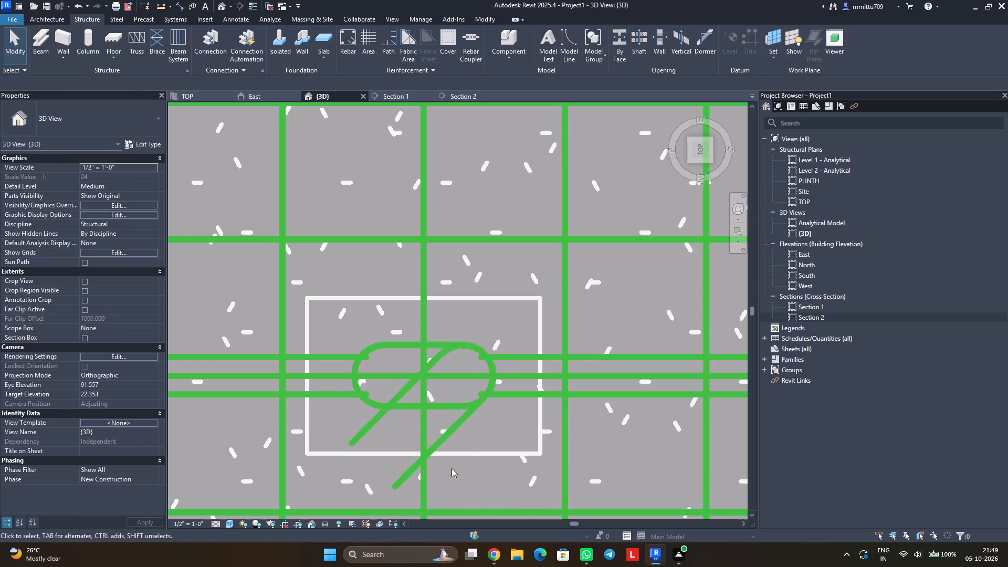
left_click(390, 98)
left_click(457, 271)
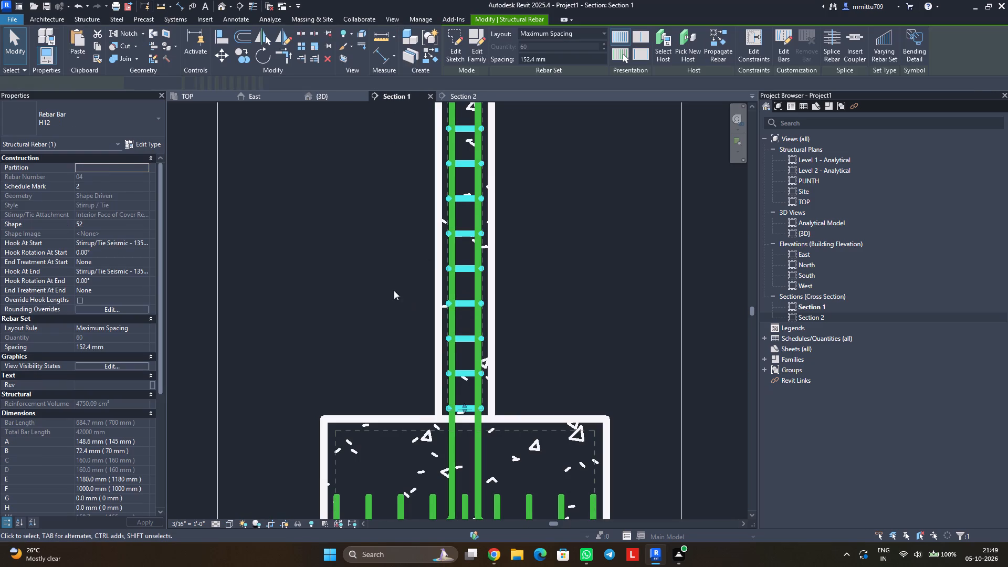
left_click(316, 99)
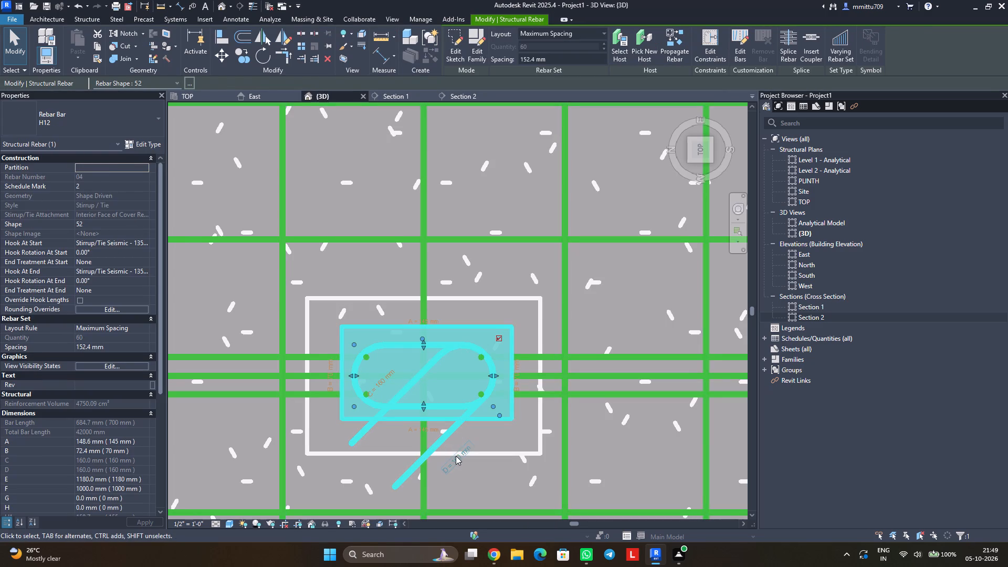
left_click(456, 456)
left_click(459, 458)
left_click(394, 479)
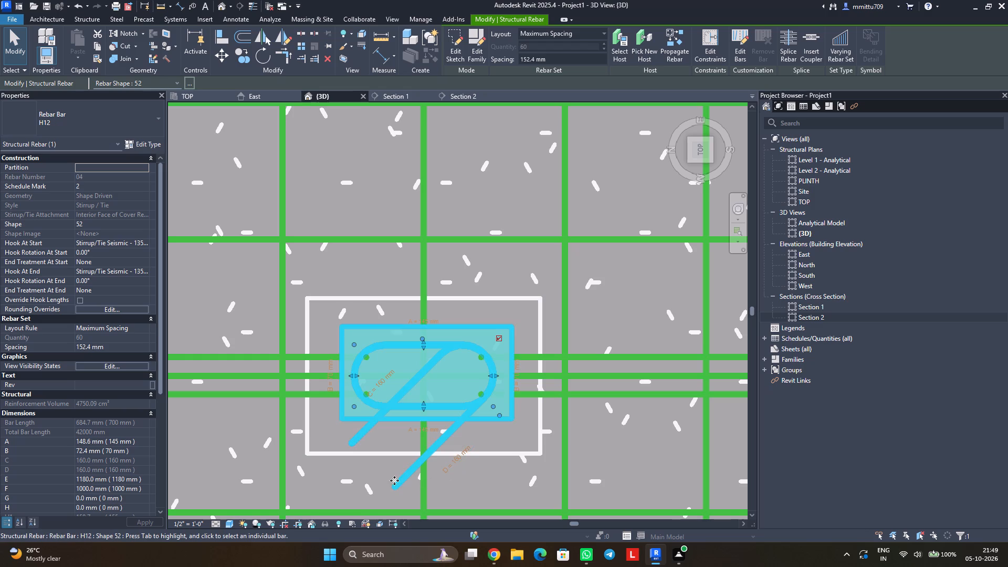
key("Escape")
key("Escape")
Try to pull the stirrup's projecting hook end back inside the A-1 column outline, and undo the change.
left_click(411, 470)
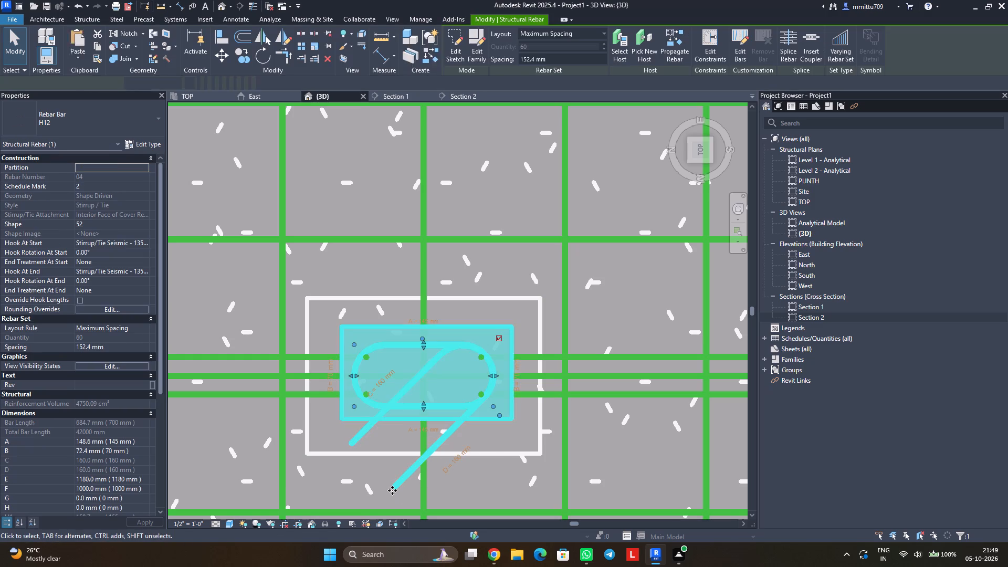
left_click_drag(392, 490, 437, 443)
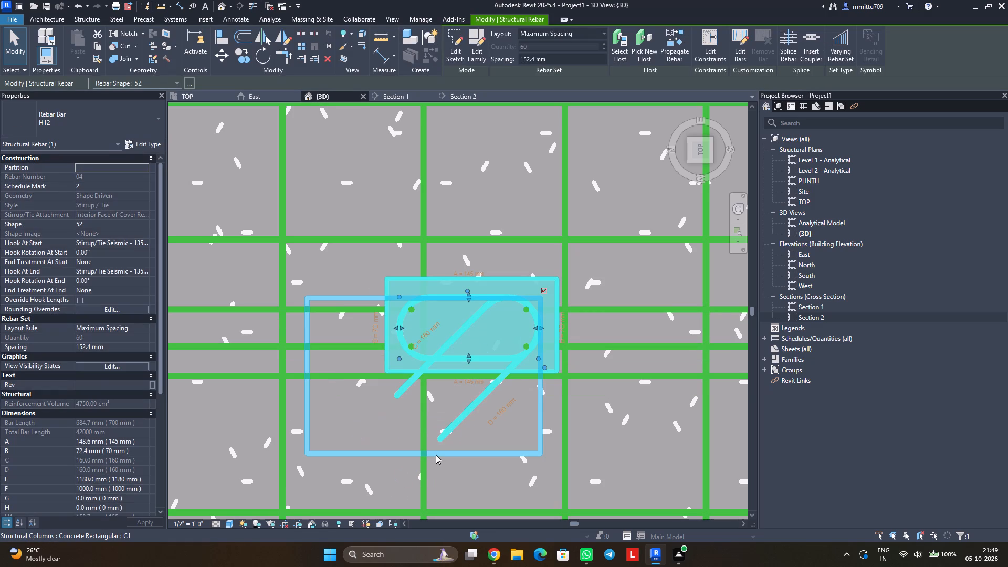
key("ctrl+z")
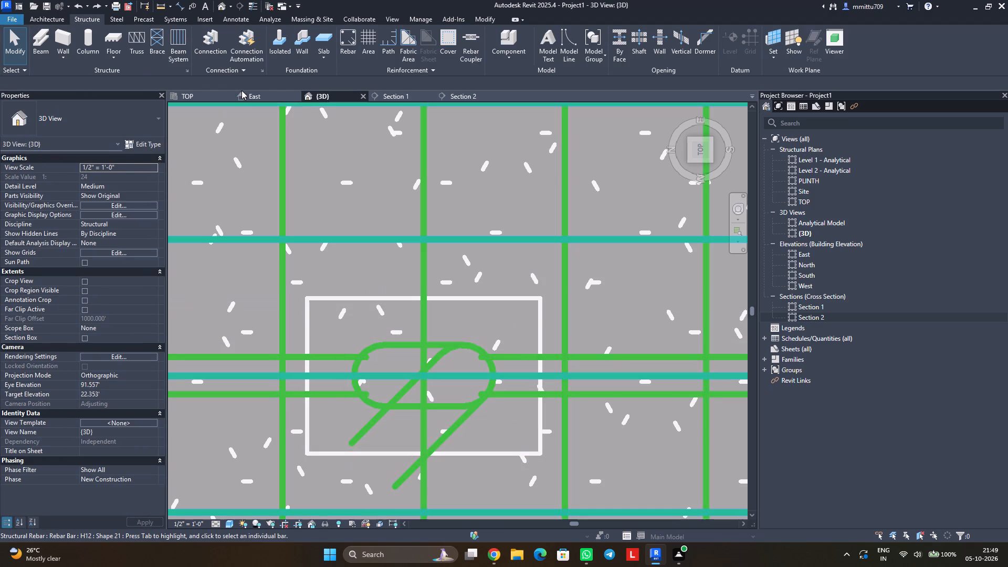
Examine the A-1 footing mesh and column stirrups in the {3D} view, from above and at an angle.
scroll(348, 272, "up", 1)
scroll(348, 272, "down", 4)
scroll(362, 306, "up", 1)
scroll(362, 307, "down", 6)
scroll(369, 329, "up", 1)
scroll(373, 337, "down", 1)
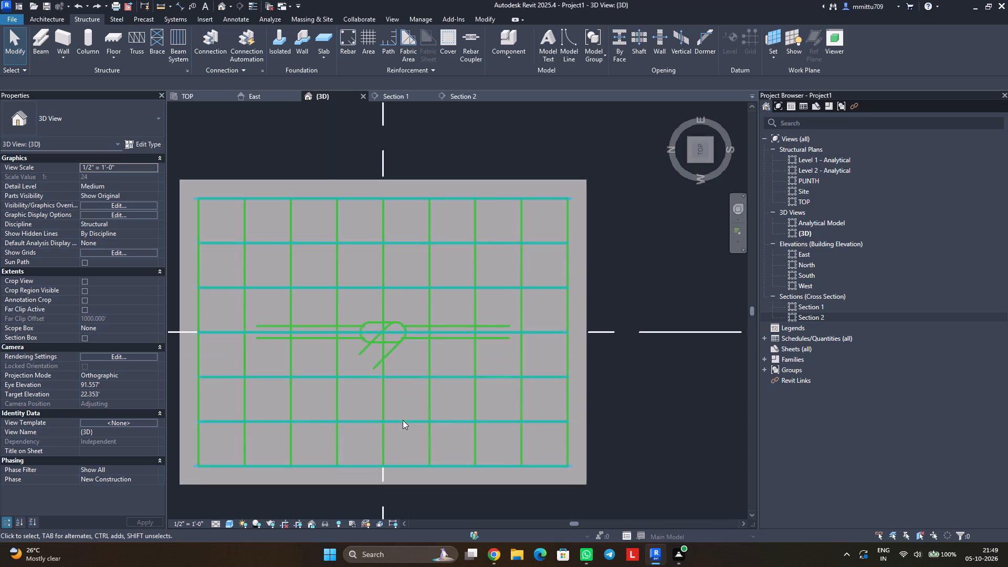
middle_click_drag(404, 416, 404, 364, "shift")
middle_click_drag(421, 306, 408, 324, "shift")
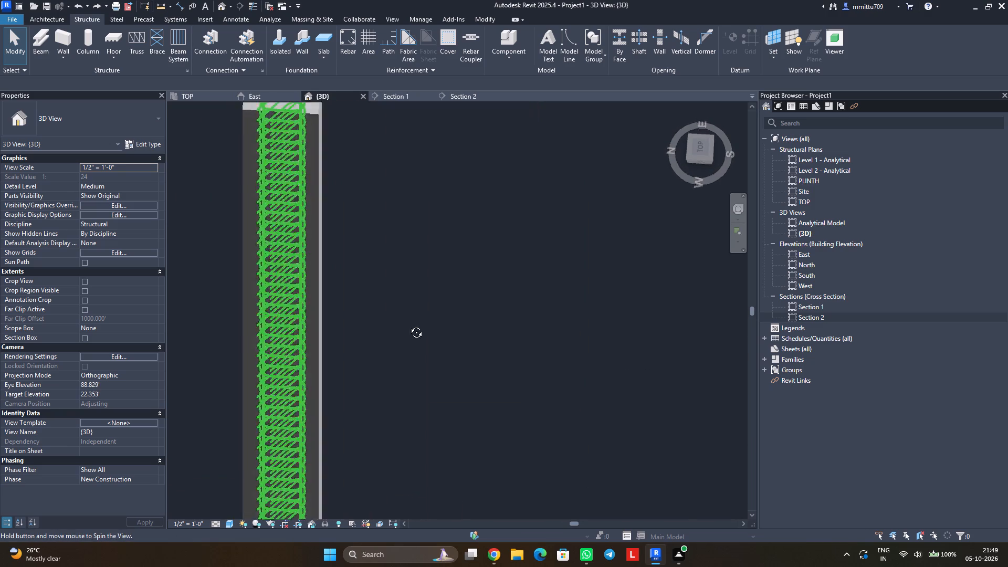
middle_click_drag(408, 324, 399, 336, "shift")
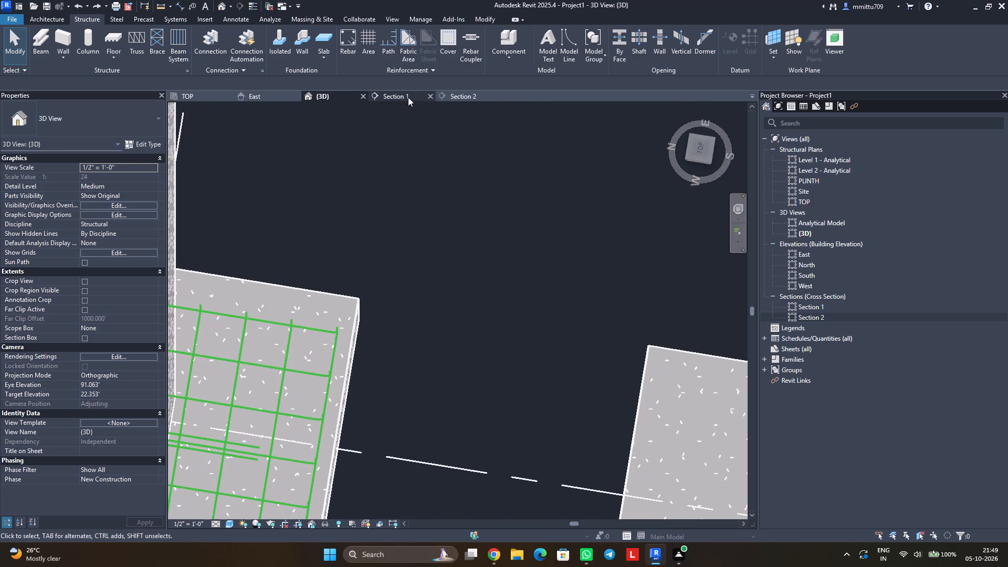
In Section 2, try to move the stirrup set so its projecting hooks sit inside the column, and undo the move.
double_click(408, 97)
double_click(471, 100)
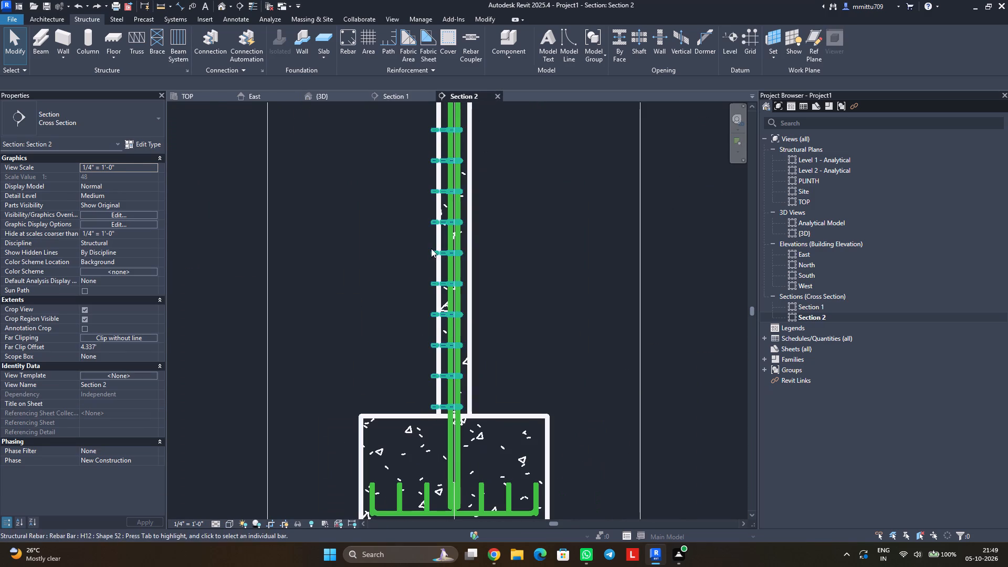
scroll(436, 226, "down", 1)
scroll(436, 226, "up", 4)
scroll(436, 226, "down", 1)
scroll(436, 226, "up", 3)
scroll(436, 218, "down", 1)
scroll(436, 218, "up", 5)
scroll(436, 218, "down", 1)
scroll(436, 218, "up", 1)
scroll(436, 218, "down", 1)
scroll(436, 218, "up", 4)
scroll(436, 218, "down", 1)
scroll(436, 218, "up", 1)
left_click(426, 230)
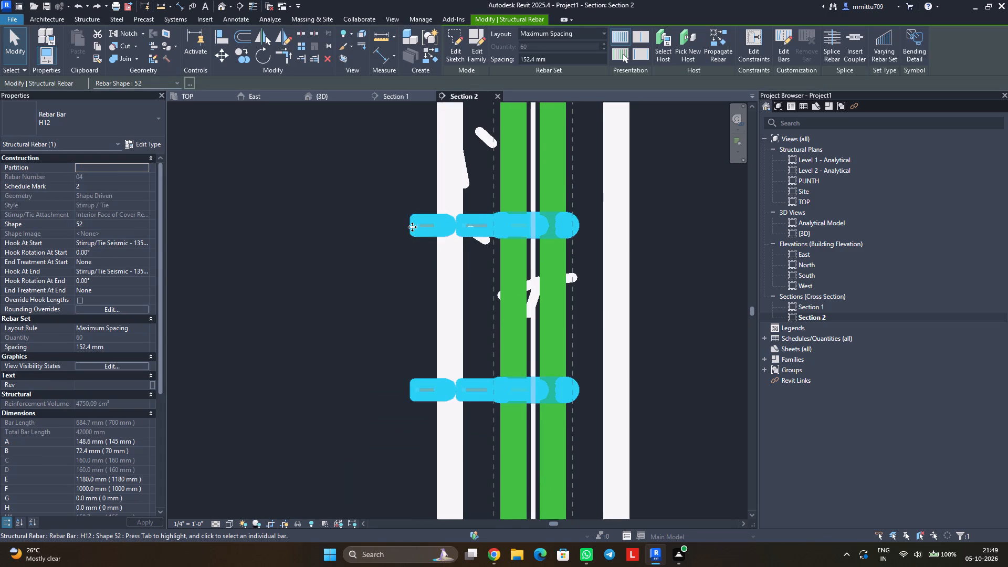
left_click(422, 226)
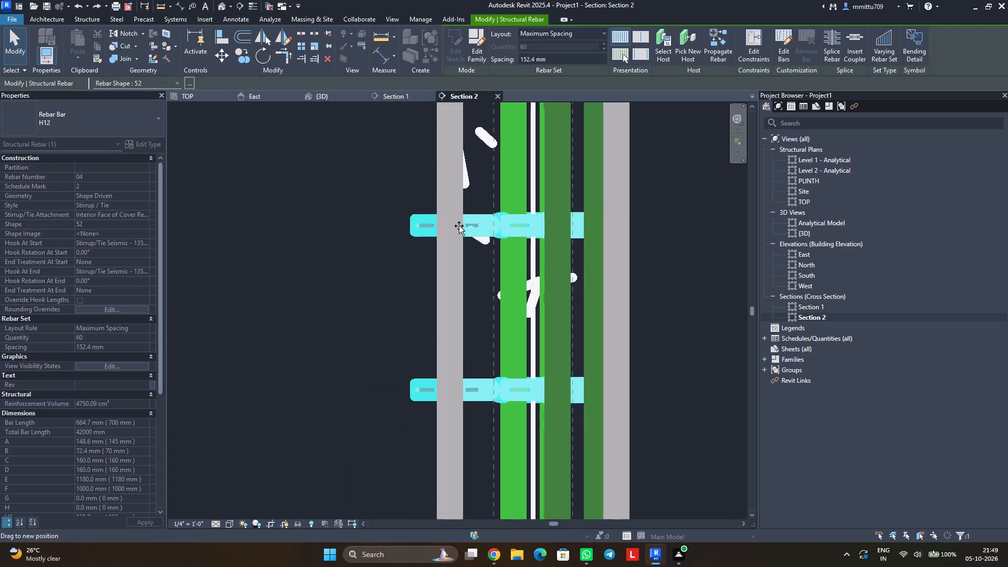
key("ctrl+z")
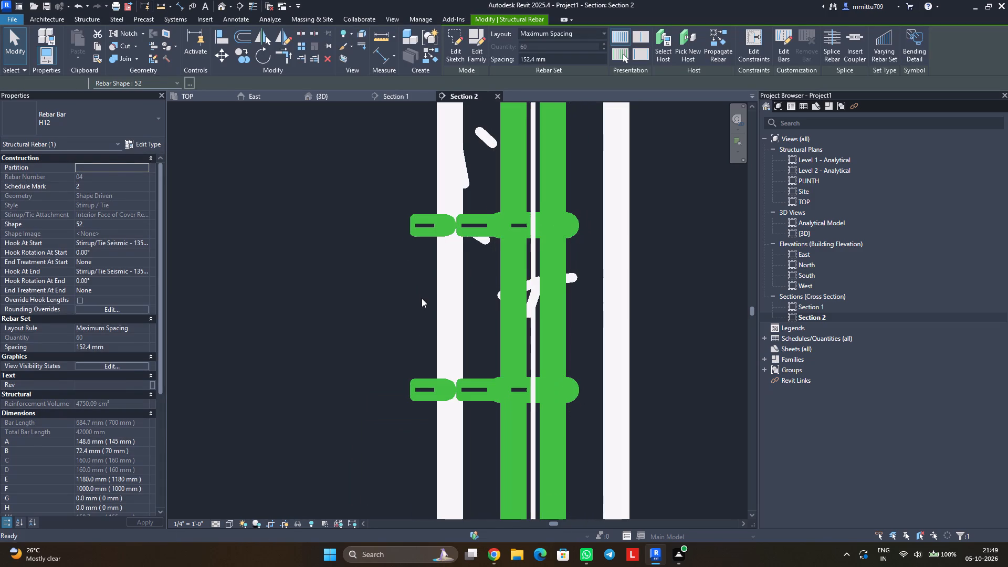
Select the column stirrup set in Section 2 and examine it down to the A-1 footing.
left_click(454, 377)
scroll(478, 406, "down", 3)
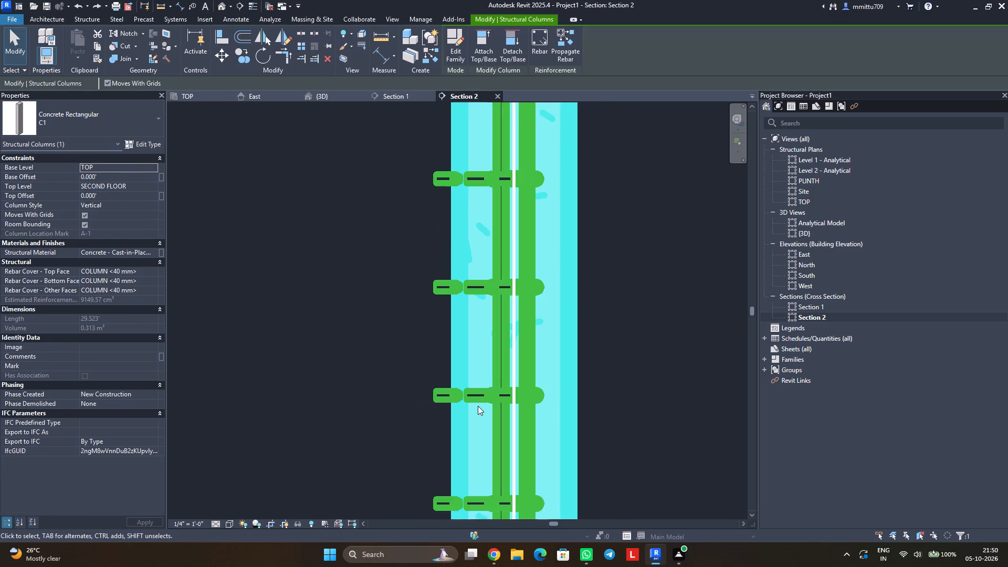
scroll(478, 406, "up", 1)
scroll(478, 406, "down", 4)
left_click(610, 368)
left_click(483, 396)
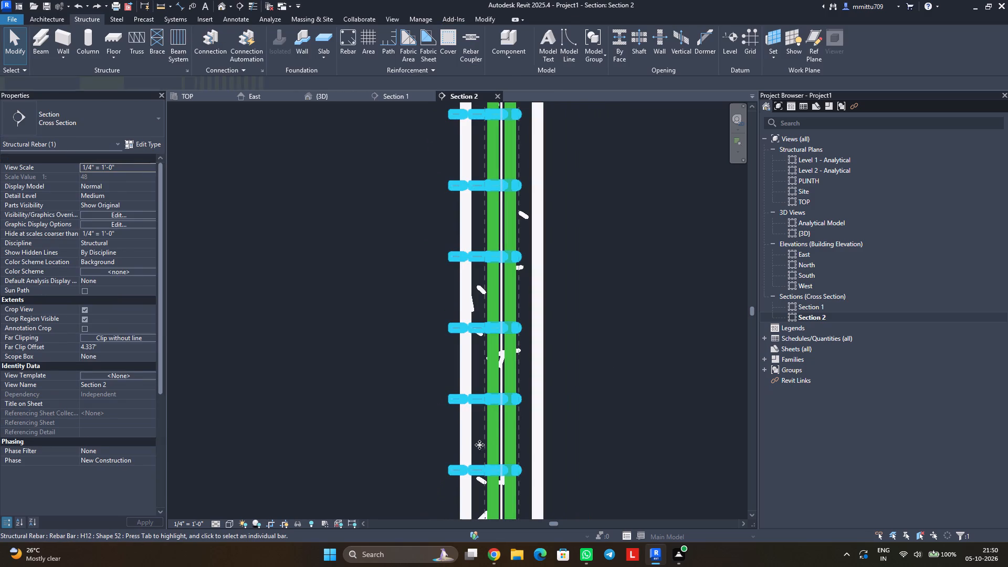
scroll(255, 391, "down", 3)
scroll(256, 391, "up", 1)
scroll(266, 392, "down", 2)
scroll(266, 392, "up", 2)
scroll(266, 392, "down", 9)
middle_click_drag(305, 435, 349, 379)
scroll(358, 436, "up", 1)
scroll(358, 436, "down", 1)
scroll(358, 435, "up", 2)
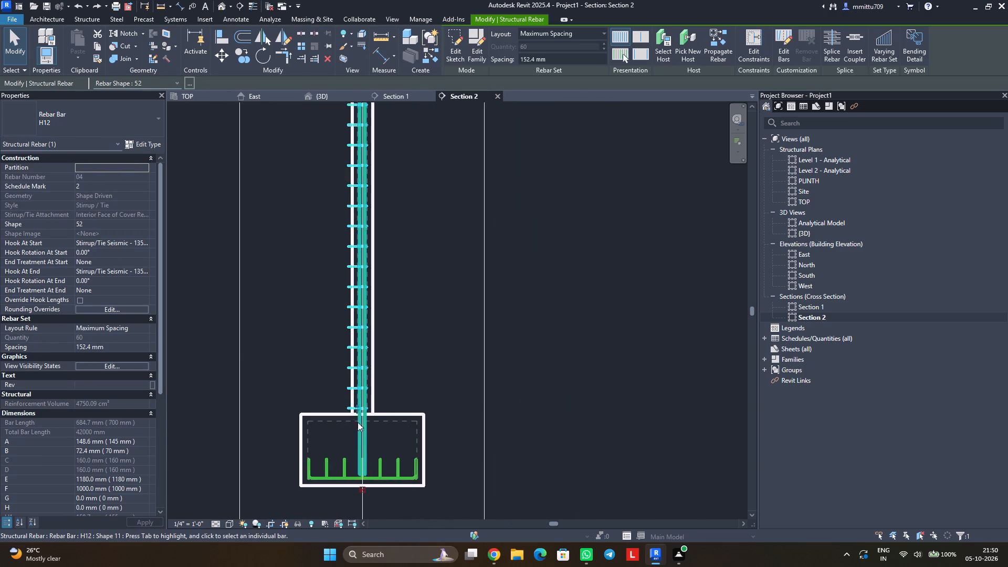
scroll(358, 422, "up", 1)
scroll(358, 400, "down", 1)
scroll(358, 400, "up", 4)
scroll(358, 400, "down", 1)
scroll(358, 400, "up", 1)
scroll(358, 400, "down", 1)
scroll(347, 389, "up", 5)
scroll(353, 407, "down", 1)
scroll(353, 407, "up", 3)
scroll(354, 407, "down", 7)
scroll(358, 400, "up", 1)
scroll(358, 400, "down", 3)
scroll(352, 292, "down", 6)
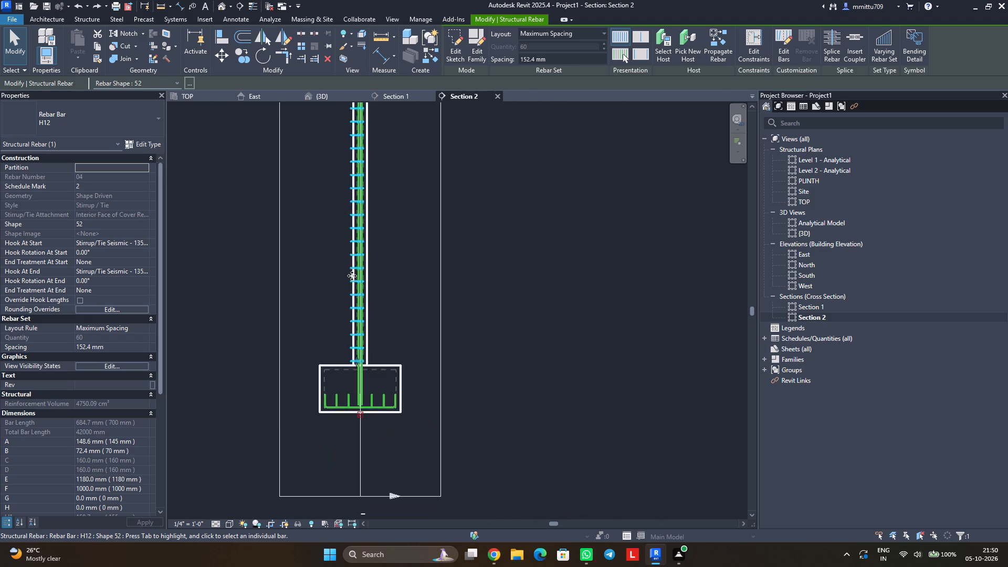
Examine the selected stirrup set in Section 2 along the A-1 column up to the column's top.
scroll(352, 276, "down", 3)
scroll(353, 268, "up", 1)
middle_click_drag(362, 202, 417, 414)
scroll(408, 260, "up", 2)
scroll(408, 260, "down", 1)
scroll(408, 260, "up", 3)
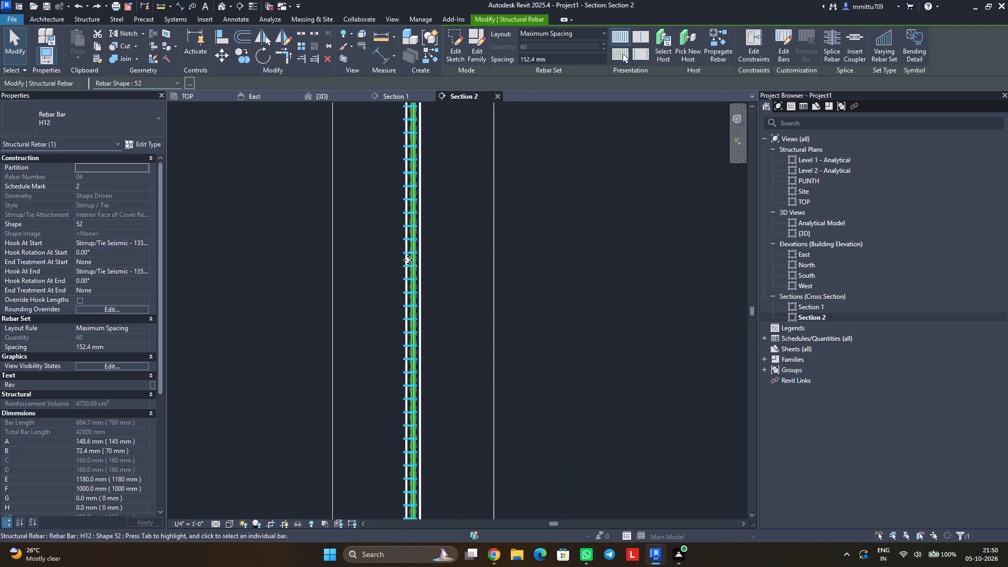
scroll(408, 260, "up", 9)
scroll(412, 269, "down", 1)
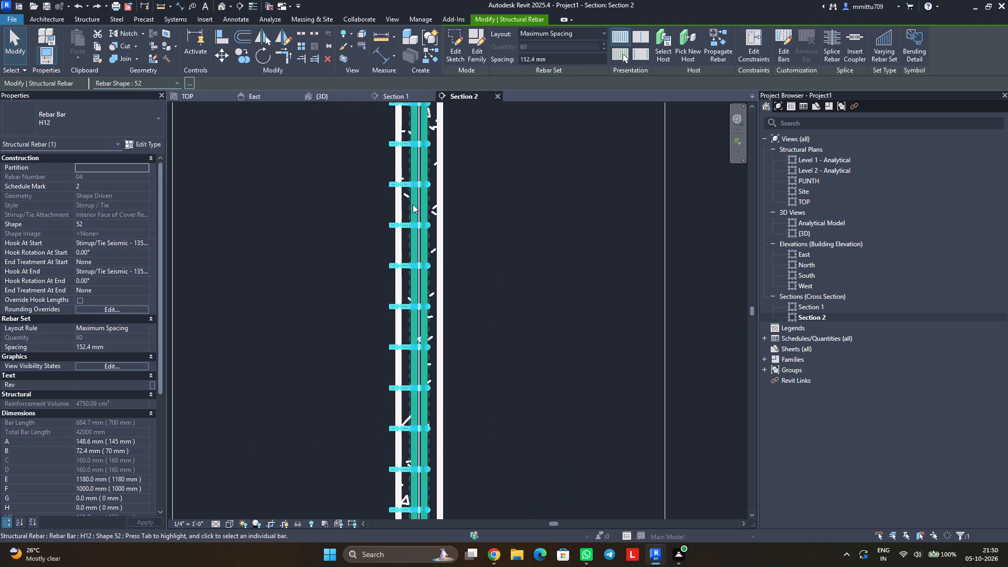
middle_click_drag(408, 203, 418, 328)
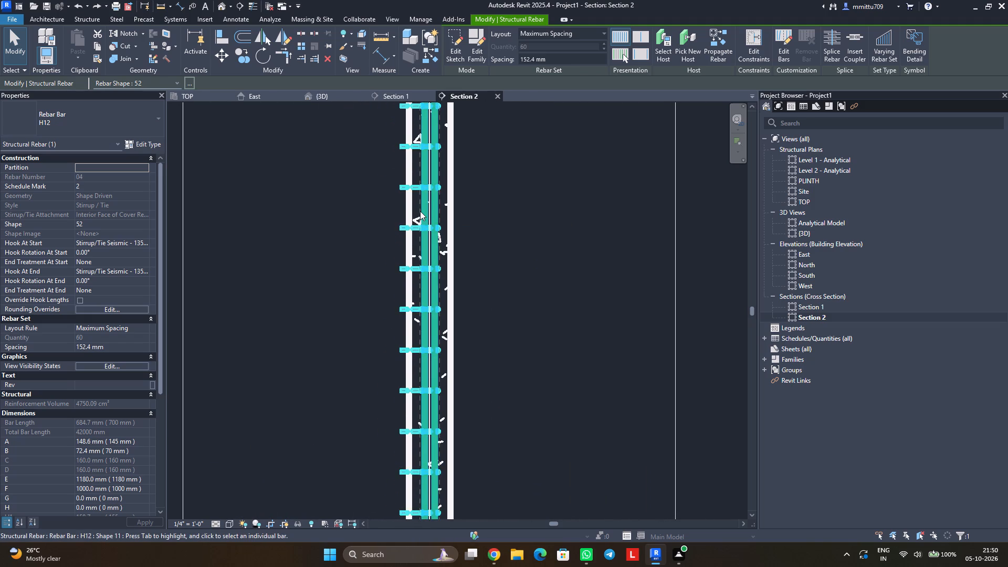
middle_click_drag(420, 211, 413, 524)
scroll(413, 511, "up", 1)
middle_click_drag(415, 257, 396, 495)
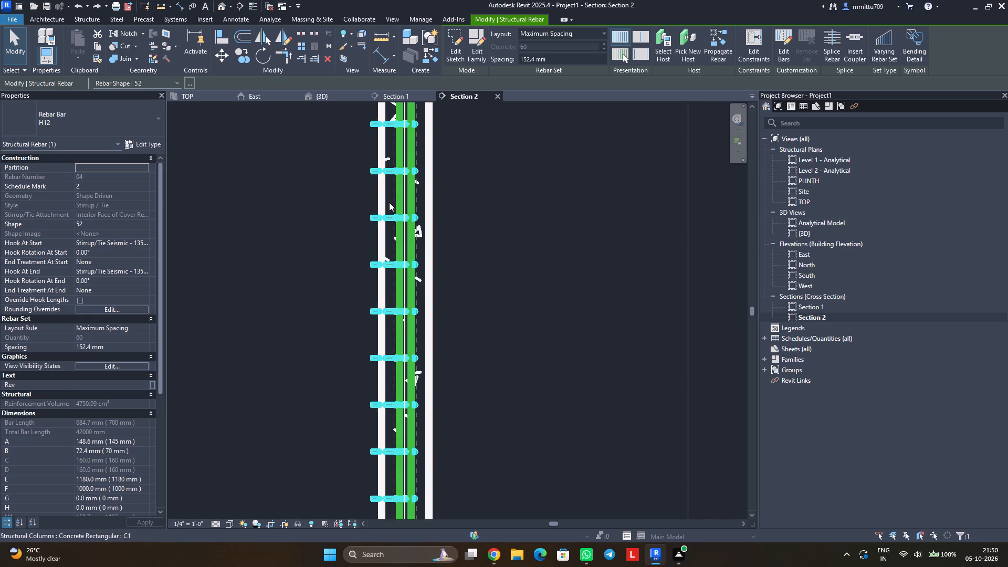
scroll(389, 202, "down", 10)
middle_click_drag(398, 184, 432, 369)
scroll(424, 289, "up", 2)
scroll(424, 291, "down", 1)
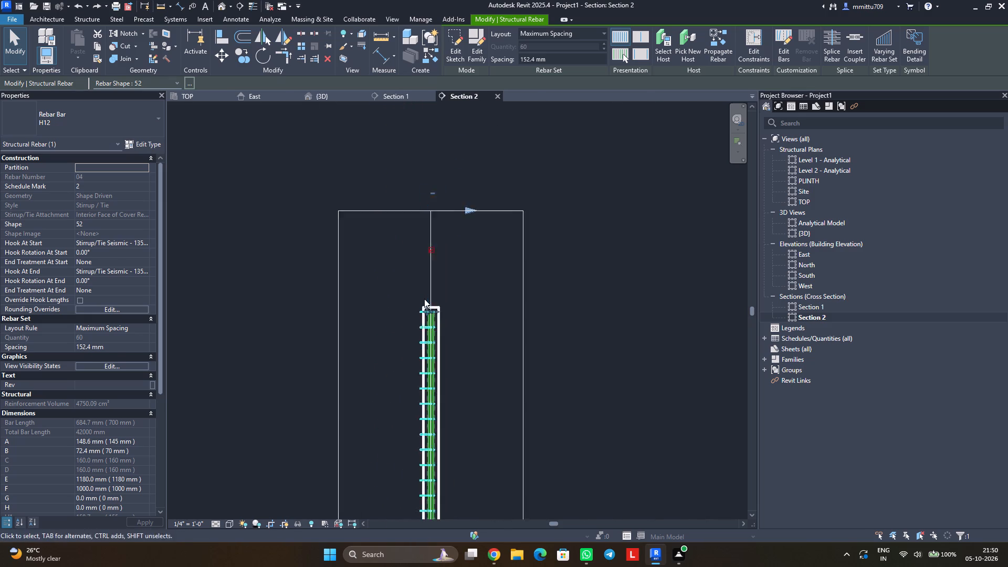
scroll(429, 319, "up", 11)
scroll(426, 288, "down", 1)
scroll(426, 288, "up", 4)
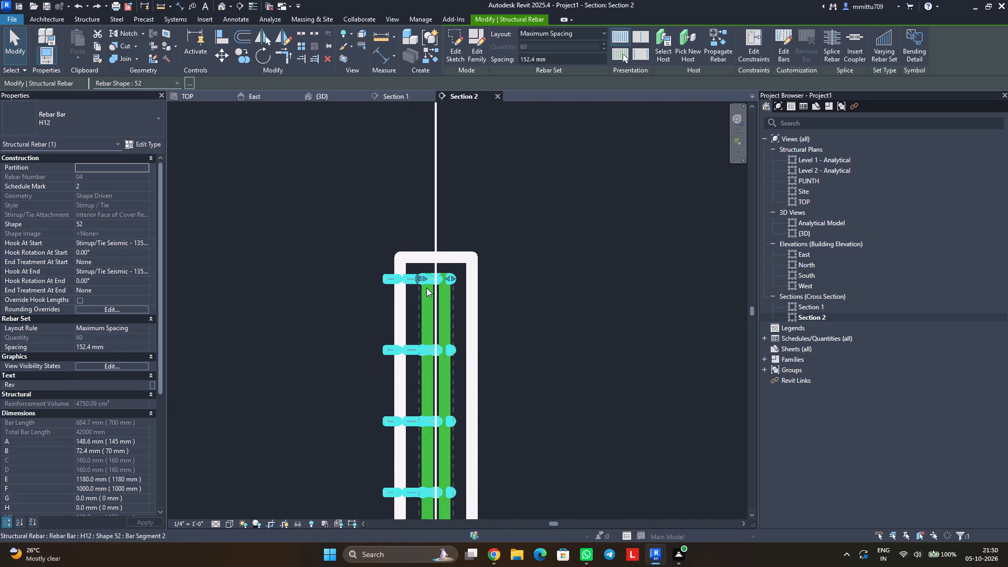
scroll(426, 288, "up", 9)
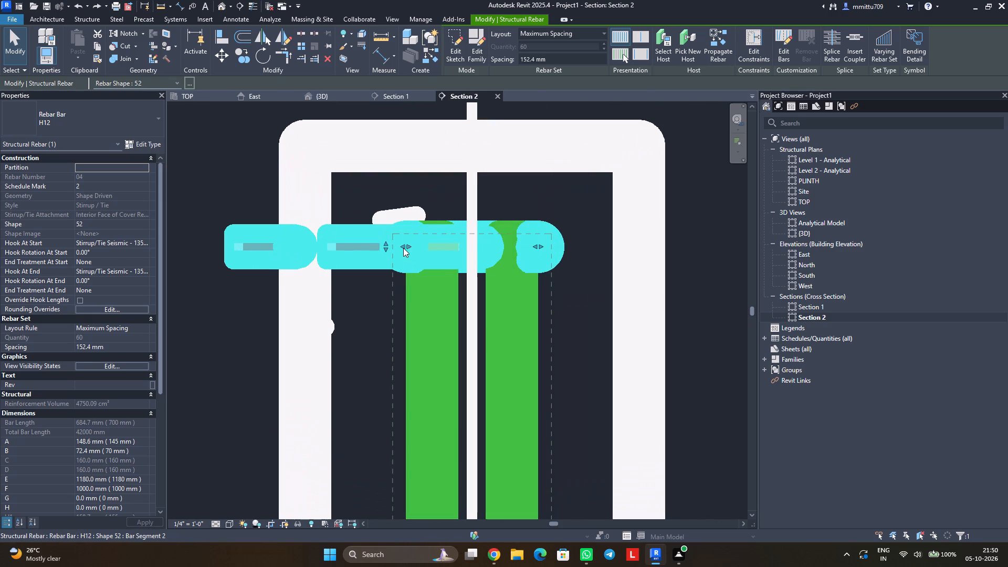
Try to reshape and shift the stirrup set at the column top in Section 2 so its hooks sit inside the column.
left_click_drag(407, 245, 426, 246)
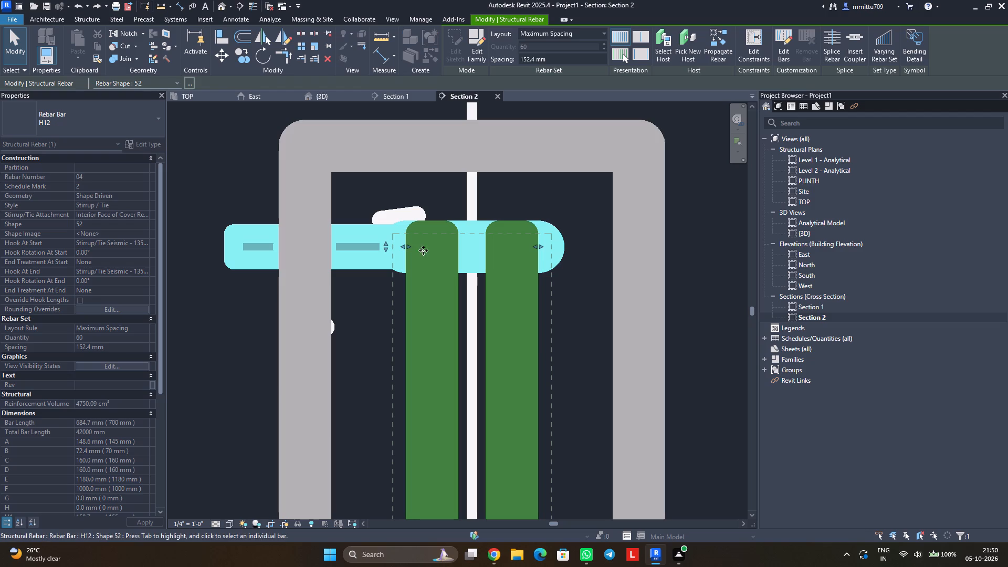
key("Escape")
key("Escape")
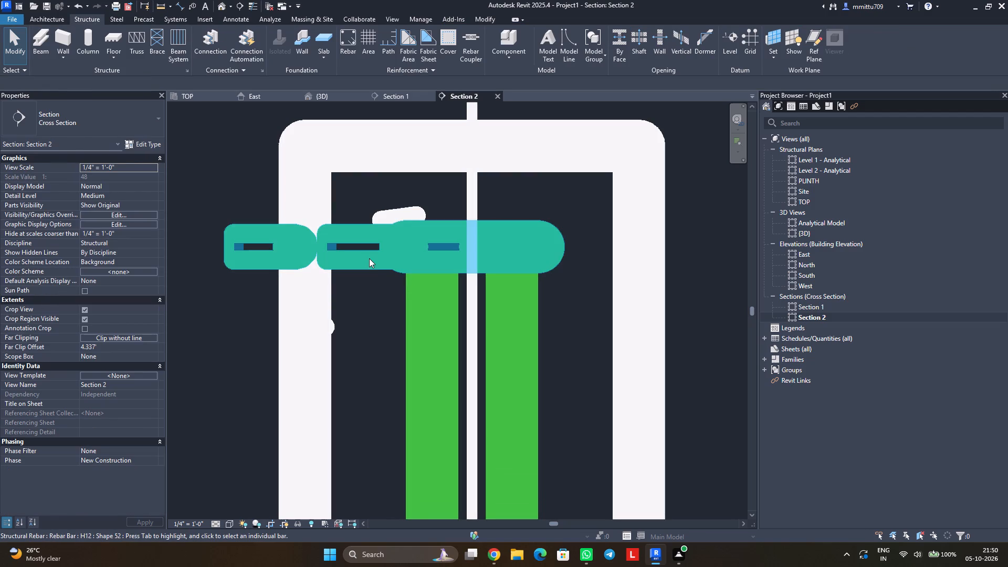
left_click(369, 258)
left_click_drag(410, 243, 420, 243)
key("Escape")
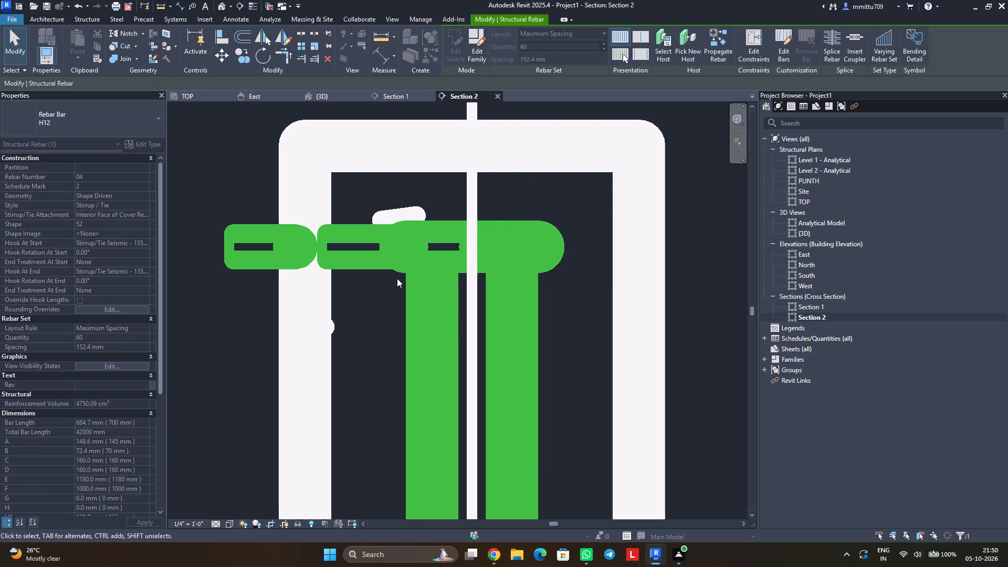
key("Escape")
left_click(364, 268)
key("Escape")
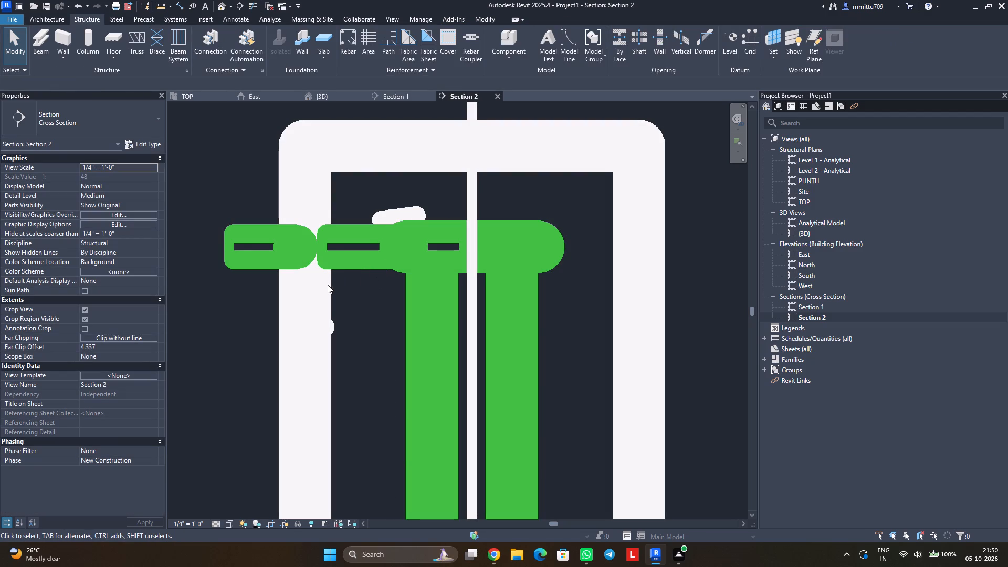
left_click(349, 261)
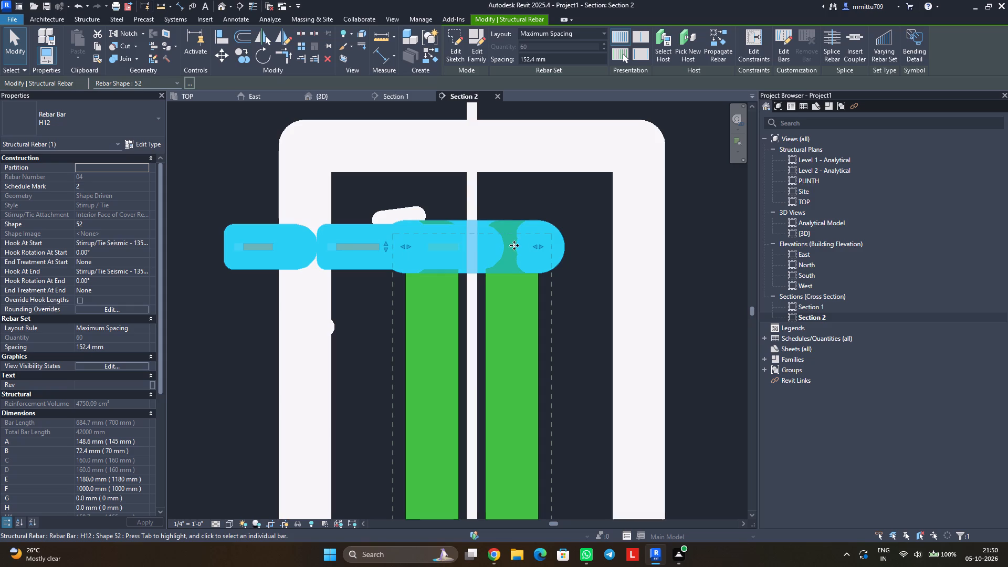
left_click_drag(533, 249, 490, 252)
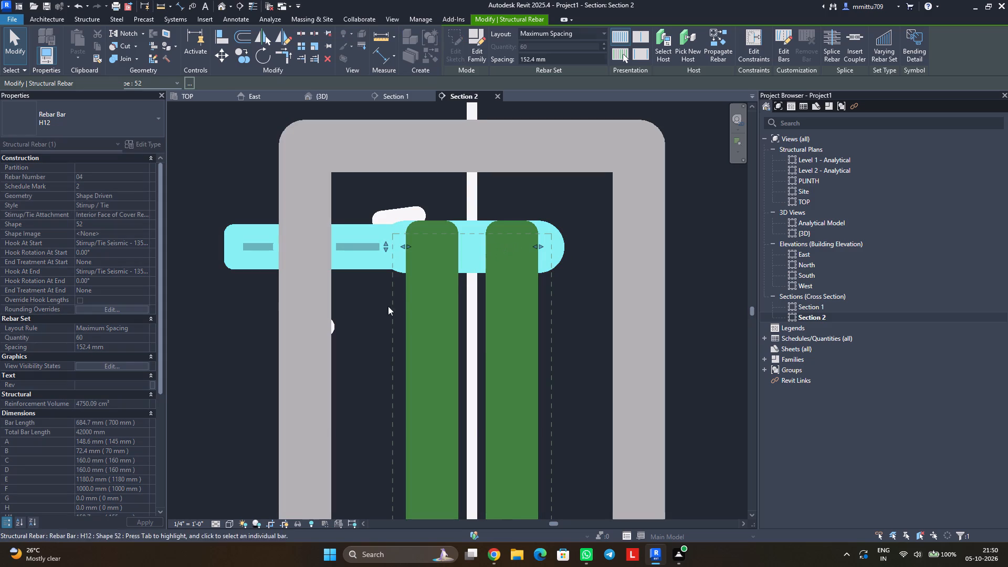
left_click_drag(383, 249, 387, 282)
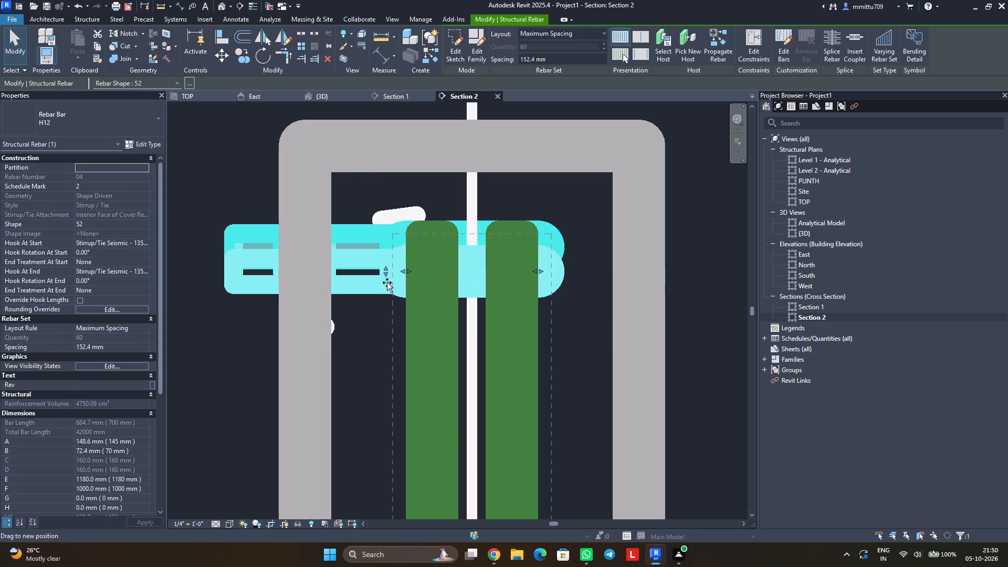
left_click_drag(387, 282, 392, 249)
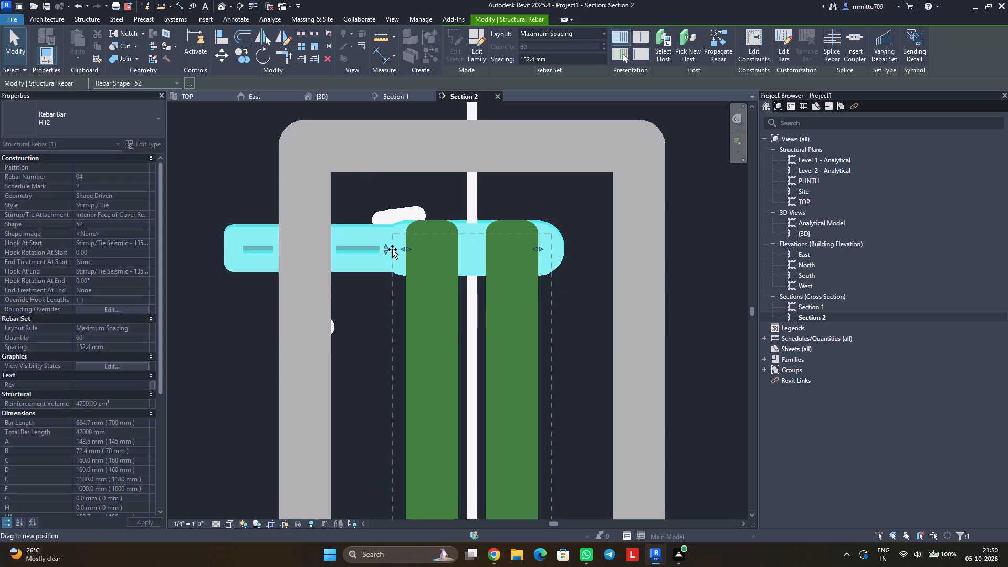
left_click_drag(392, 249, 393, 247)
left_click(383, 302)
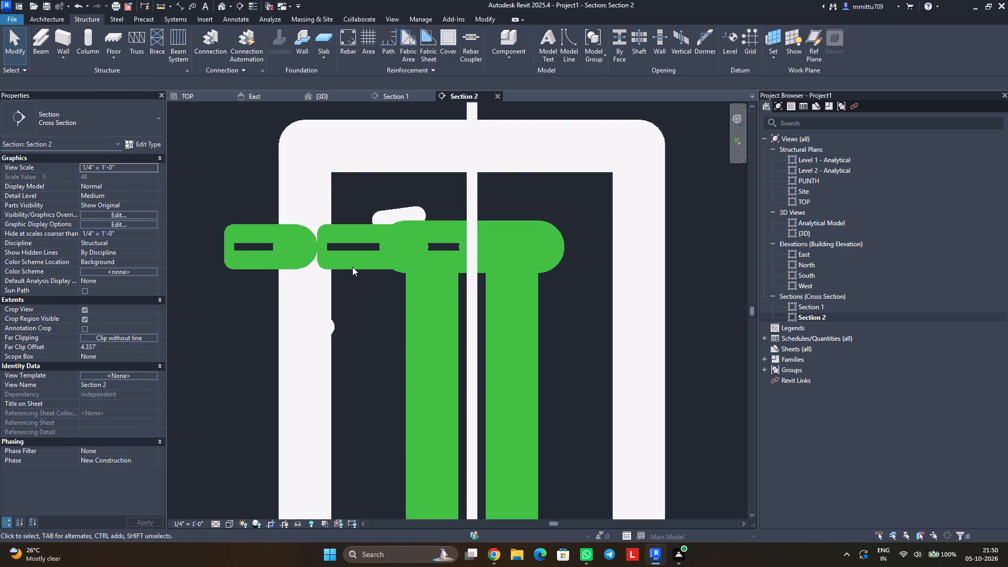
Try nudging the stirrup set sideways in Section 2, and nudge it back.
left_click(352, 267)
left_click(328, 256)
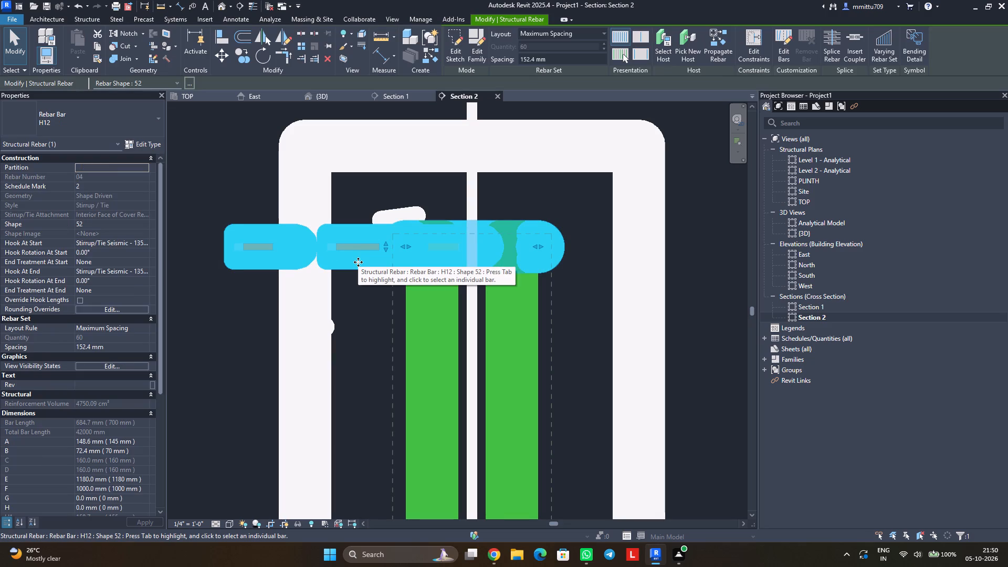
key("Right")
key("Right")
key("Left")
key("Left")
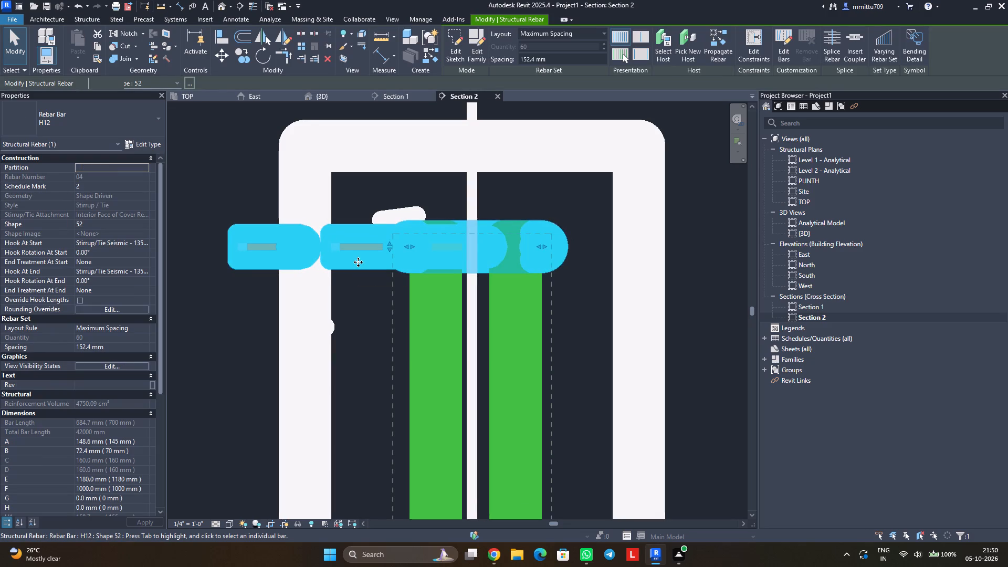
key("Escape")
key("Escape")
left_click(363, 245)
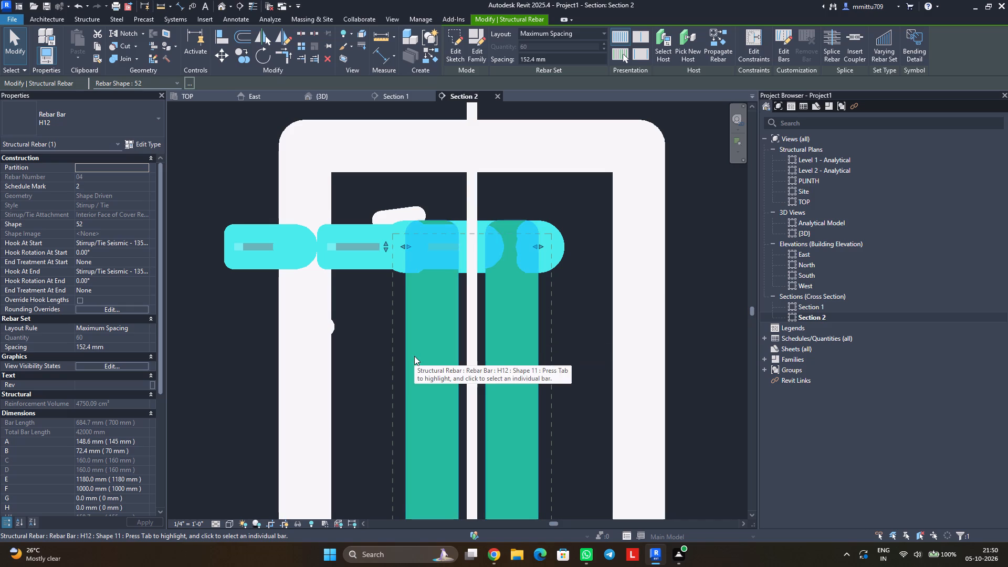
Set dimension b of the A-1 column's Concrete Rectangular C1 type to 1'.
scroll(414, 356, "down", 5)
scroll(414, 356, "up", 1)
scroll(414, 356, "down", 8)
scroll(414, 356, "up", 1)
scroll(414, 356, "down", 1)
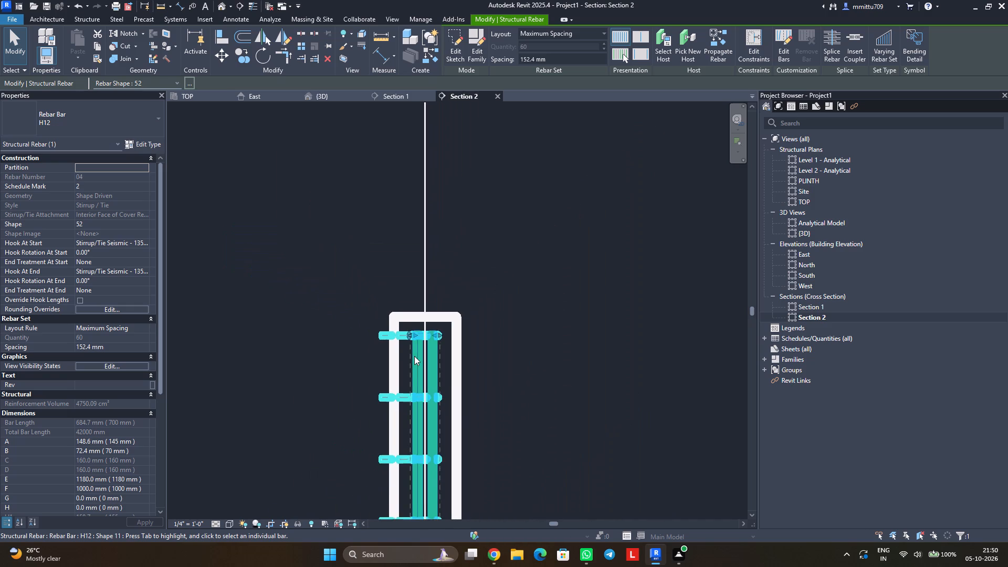
scroll(414, 356, "down", 9)
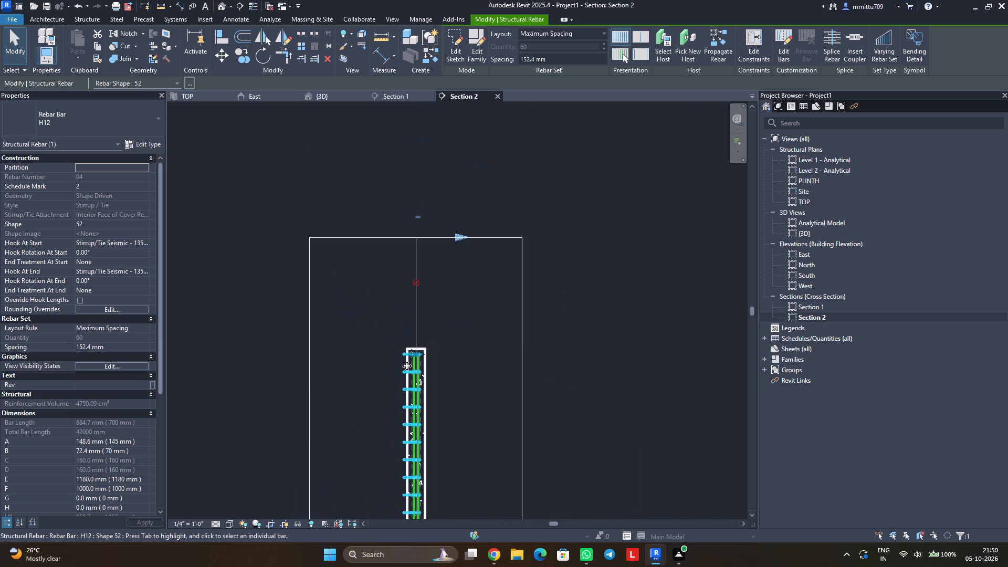
scroll(407, 366, "up", 3)
key("Escape")
key("Escape")
left_click(407, 366)
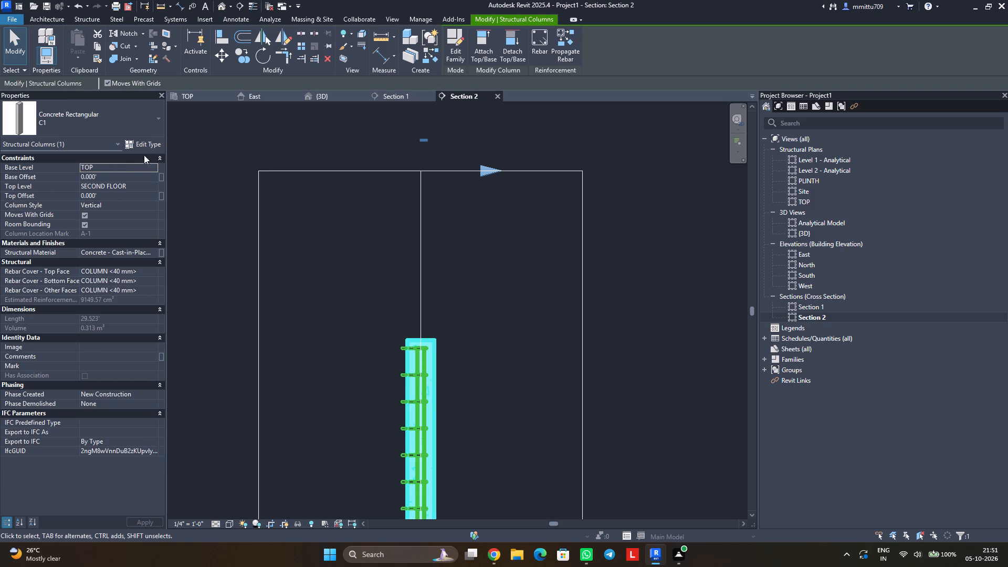
left_click(145, 144)
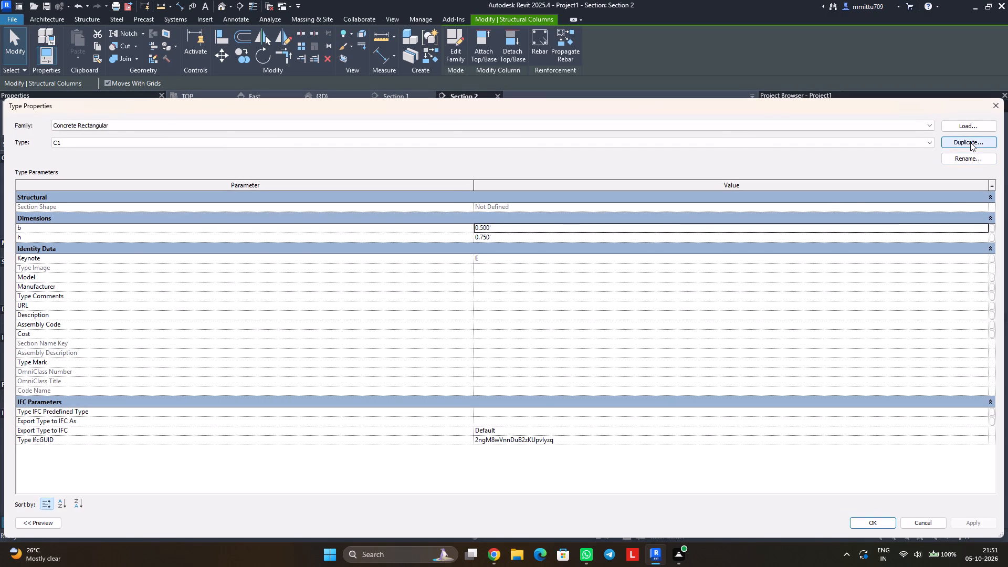
left_click(508, 228)
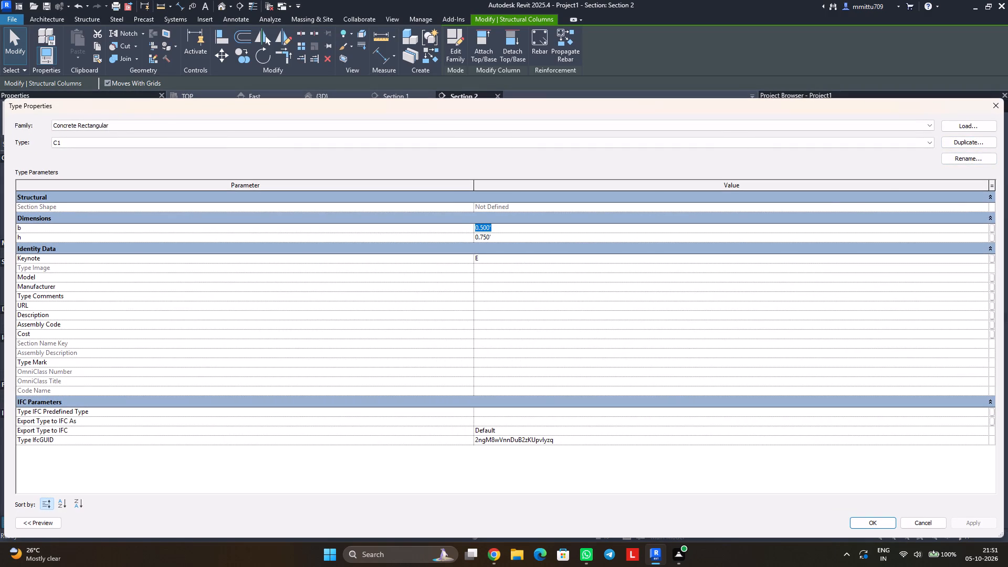
type("1'")
key("Return")
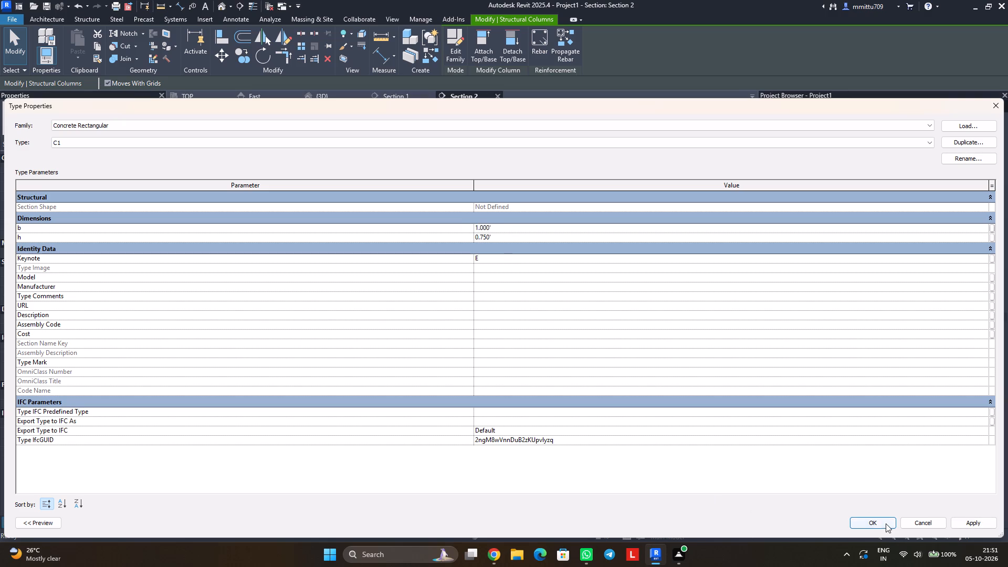
left_click(886, 523)
left_click(524, 411)
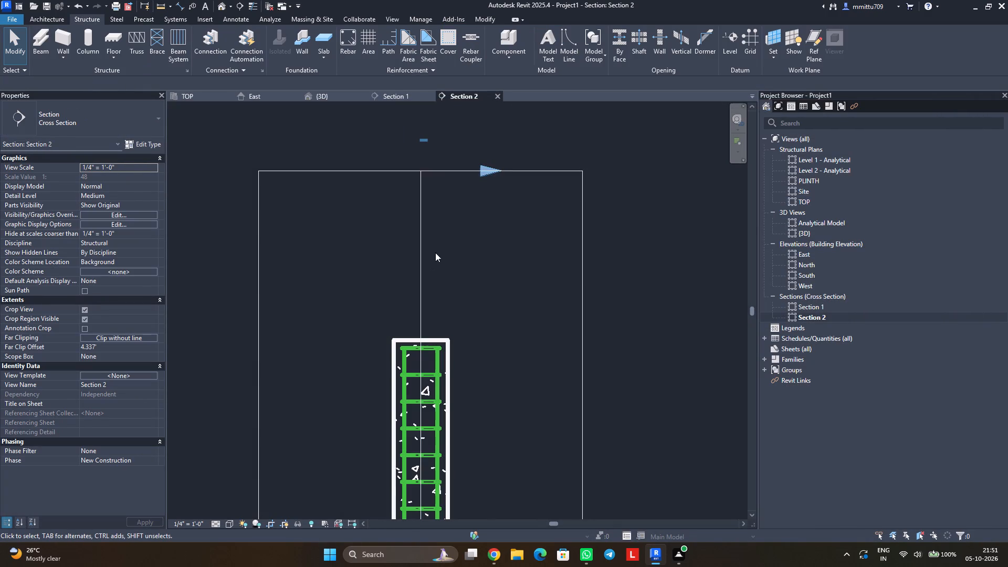
Examine the A-1 column's bars and stirrups in the {3D} view, Section 1 and Section 2.
left_click(329, 98)
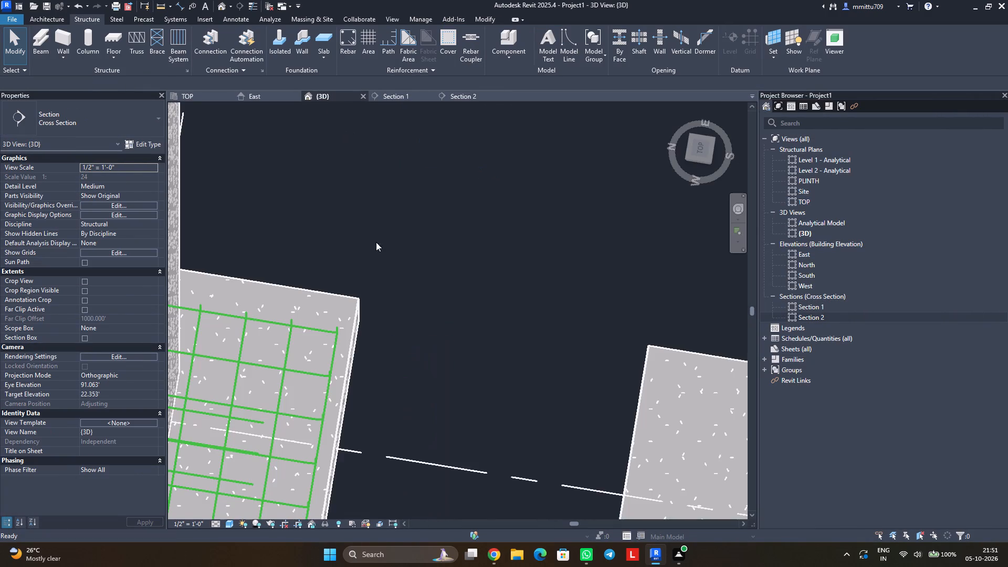
scroll(373, 423, "down", 3)
scroll(373, 423, "up", 1)
scroll(373, 421, "down", 1)
scroll(373, 421, "up", 1)
scroll(363, 415, "down", 1)
middle_click_drag(231, 353, 463, 387)
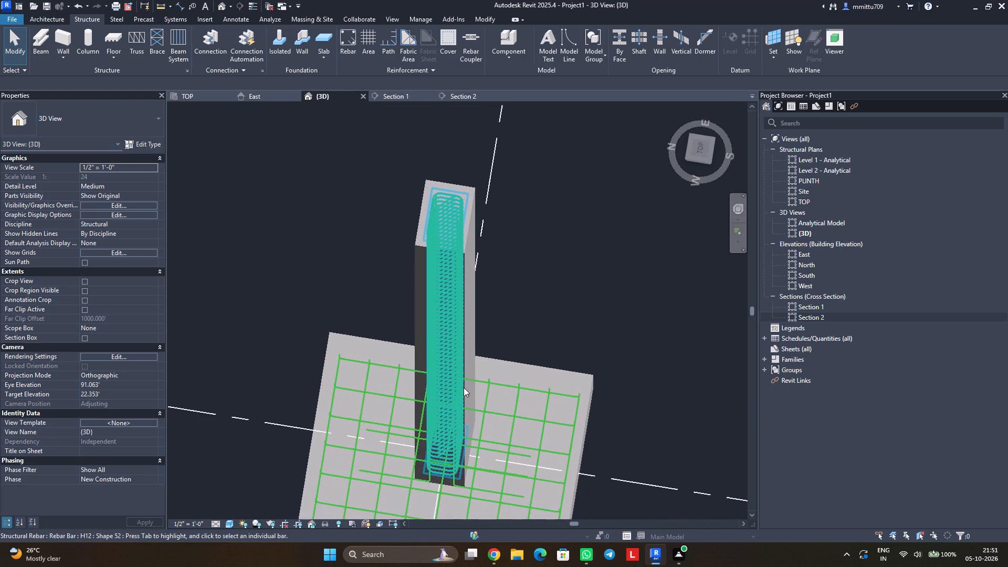
middle_click_drag(452, 375, 434, 414)
scroll(331, 204, "up", 1)
scroll(331, 204, "down", 1)
scroll(331, 204, "up", 1)
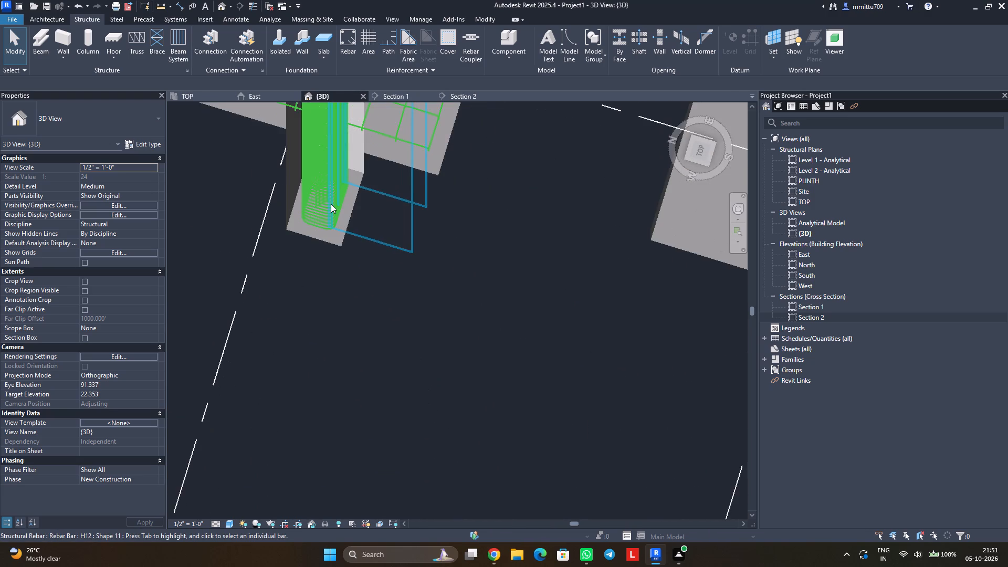
scroll(331, 204, "up", 2)
scroll(331, 204, "down", 1)
scroll(331, 204, "up", 1)
scroll(329, 196, "down", 6)
scroll(329, 196, "up", 1)
scroll(329, 196, "down", 4)
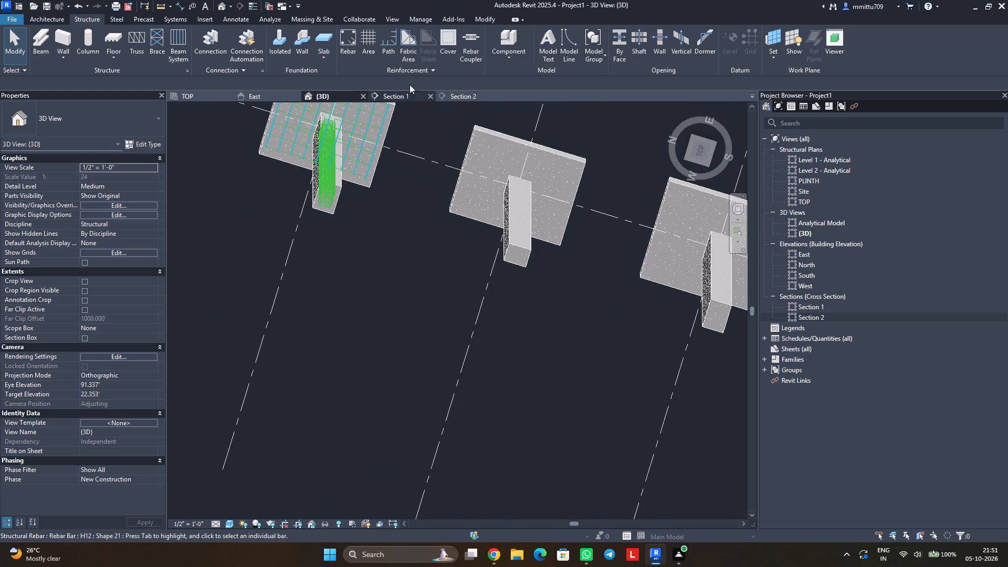
left_click(403, 94)
left_click(473, 96)
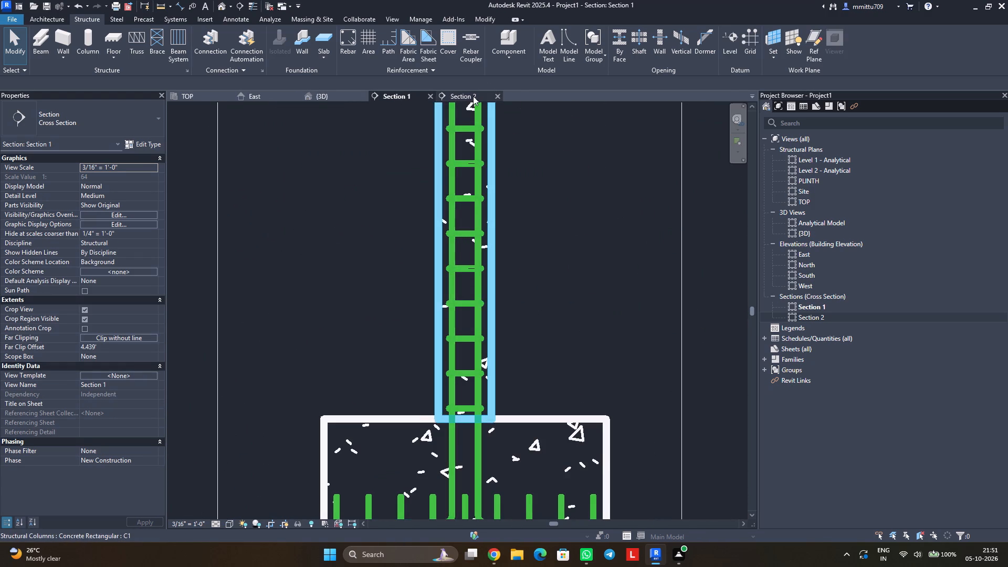
scroll(406, 402, "up", 6)
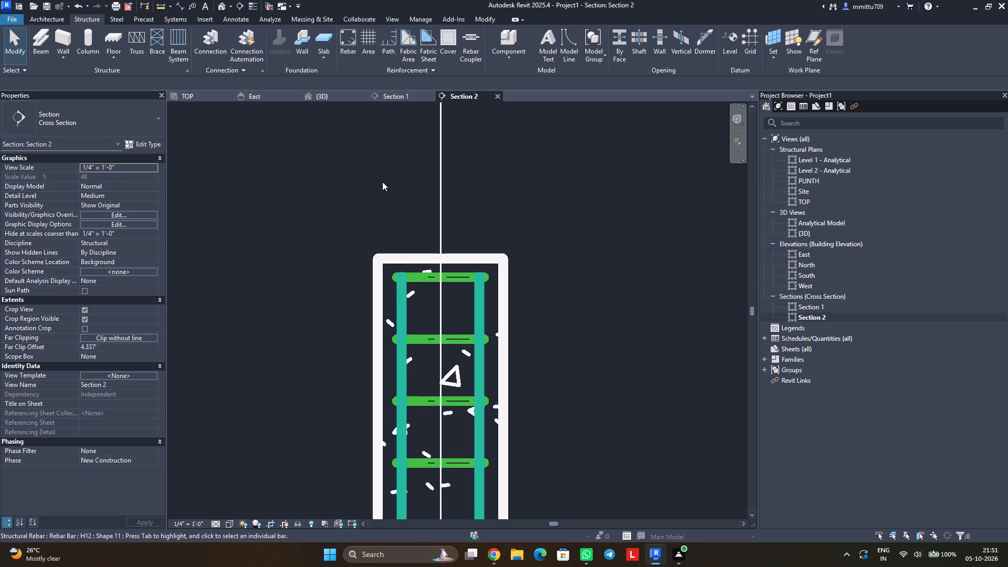
Examine the A-1 column cage and footing mesh in the {3D} view from another angle.
left_click(337, 96)
scroll(428, 395, "down", 4)
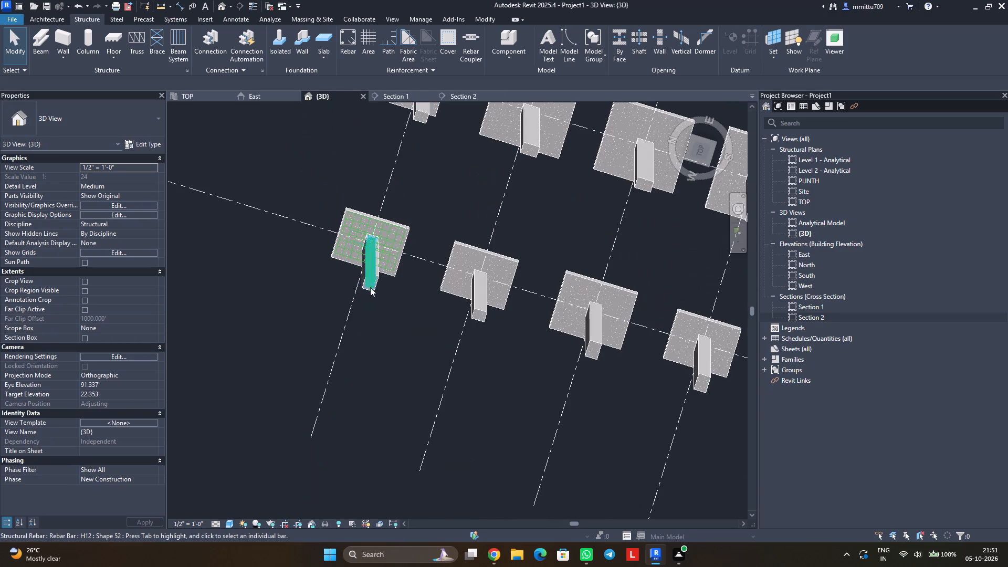
middle_click_drag(382, 325, 419, 253, "shift")
middle_click_drag(423, 339, 522, 377, "shift")
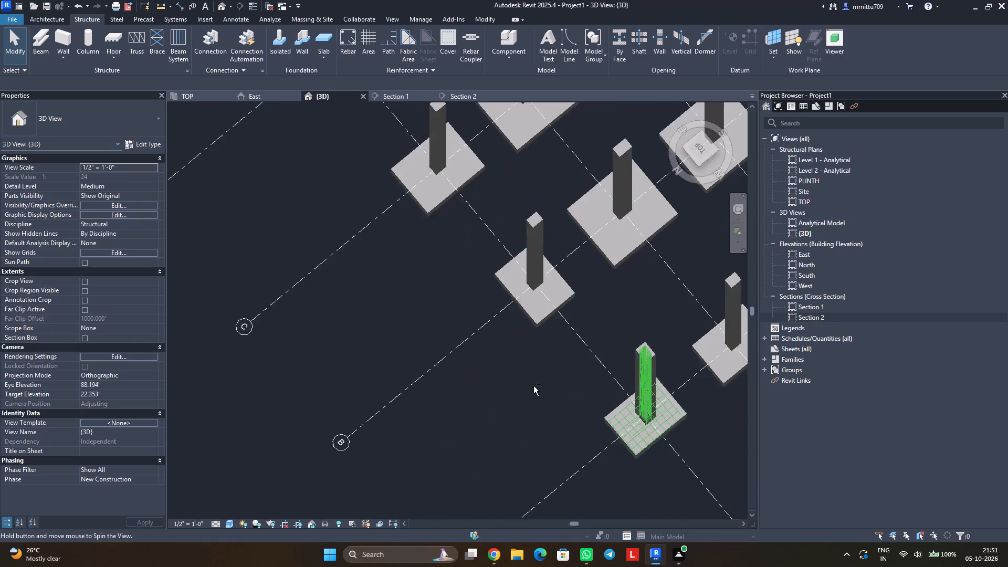
scroll(650, 365, "up", 4)
scroll(665, 404, "down", 1)
scroll(665, 404, "up", 2)
scroll(665, 404, "down", 1)
scroll(665, 404, "up", 7)
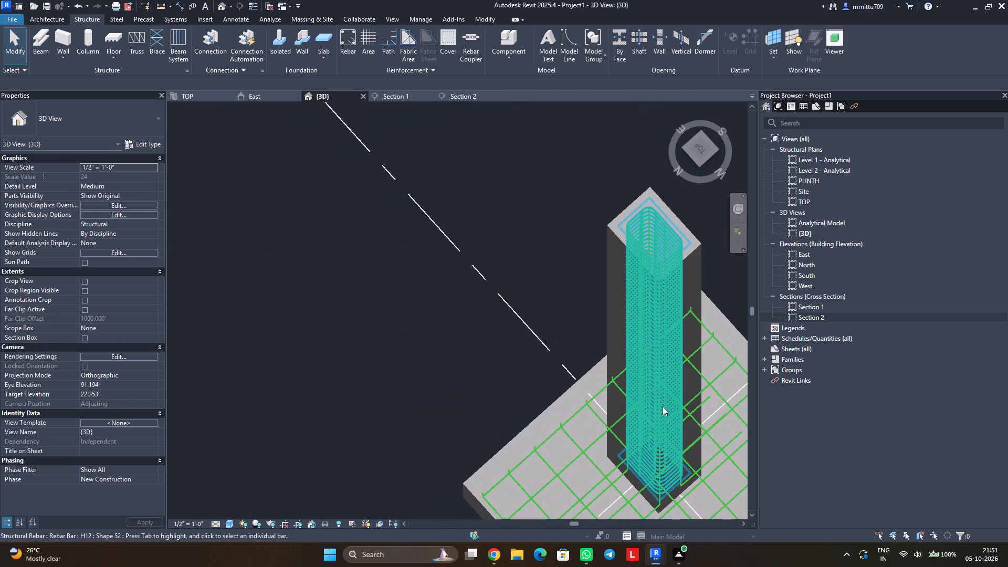
Examine the A-1 column's stirrup cage and the footing mesh in the {3D} view, close up and from several angles.
scroll(663, 406, "up", 2)
middle_click_drag(659, 412, 649, 393)
middle_click_drag(627, 438, 641, 394, "shift")
middle_click_drag(667, 405, 402, 352)
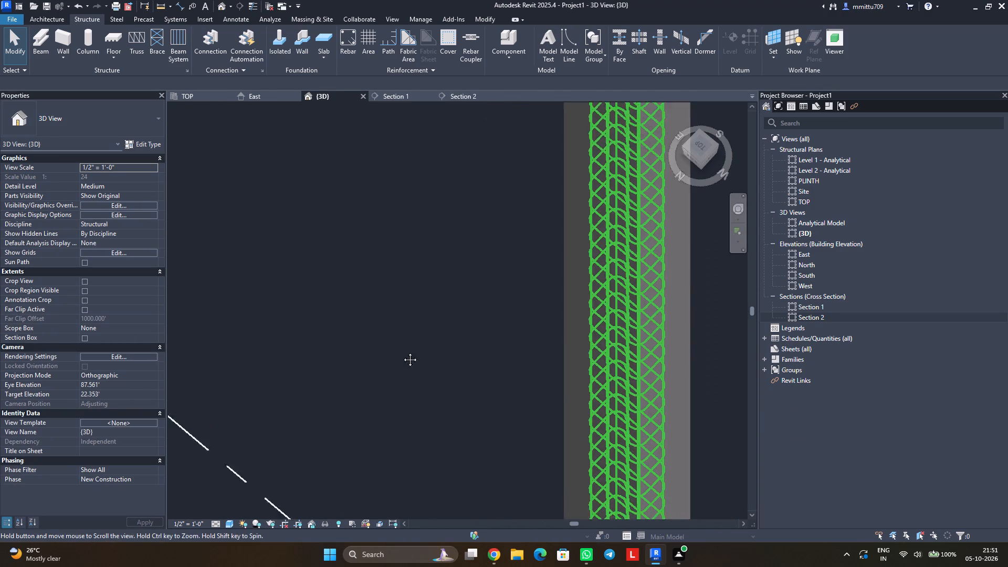
middle_click_drag(402, 352, 371, 351)
scroll(371, 351, "up", 1)
scroll(516, 354, "up", 4)
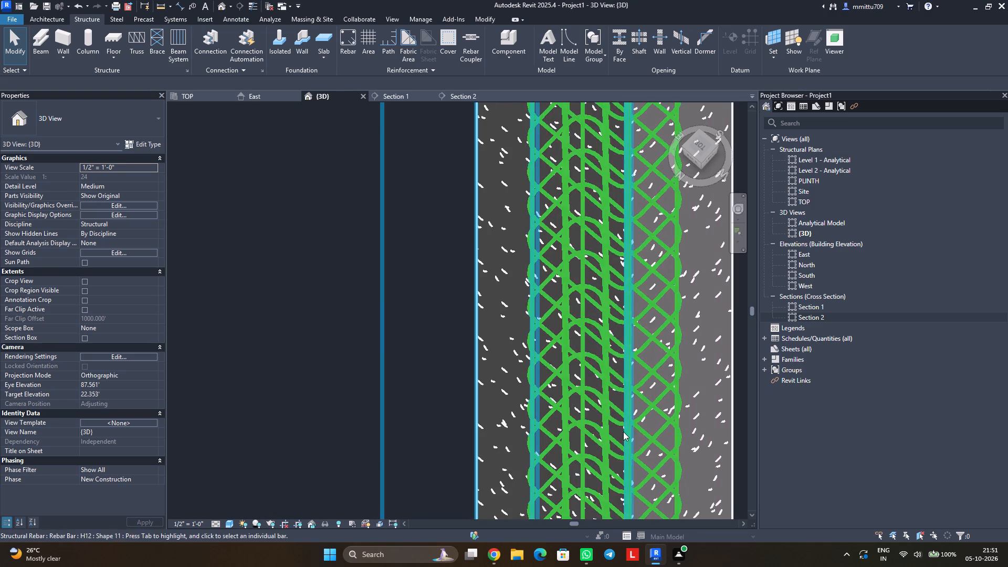
middle_click_drag(642, 390, 610, 428, "shift")
middle_click_drag(435, 408, 794, 296)
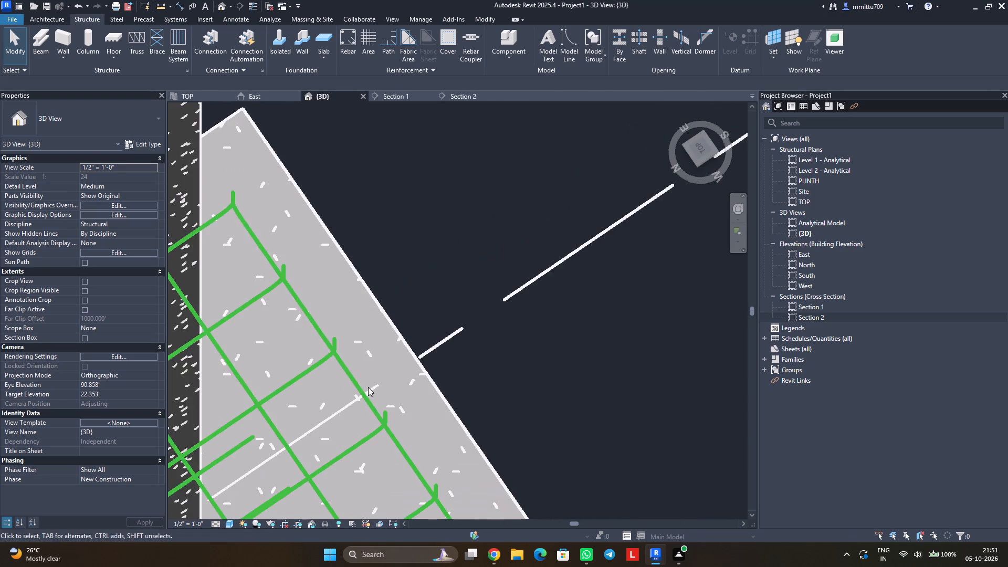
middle_click_drag(280, 389, 568, 319)
middle_click_drag(393, 291, 394, 330)
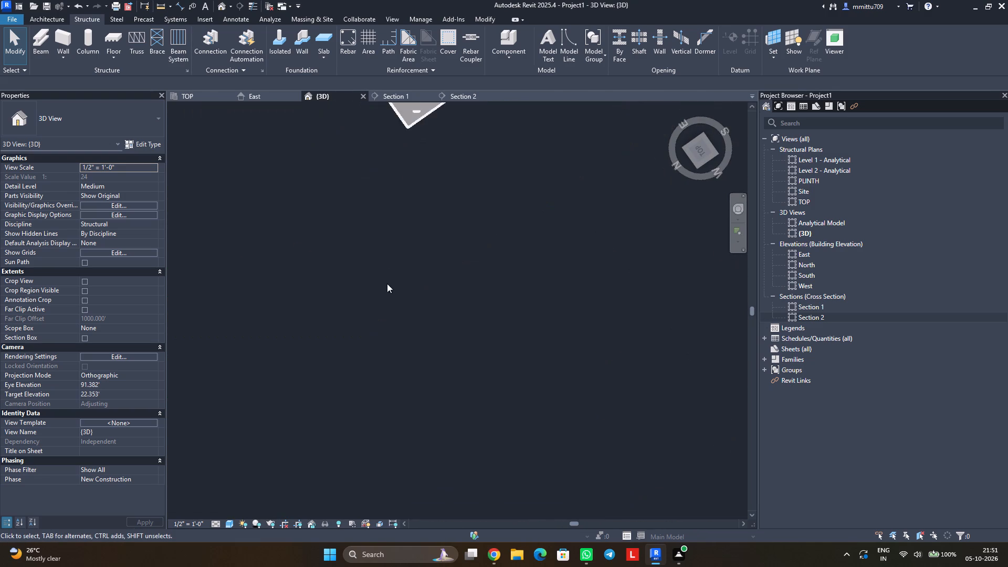
scroll(385, 268, "up", 1)
scroll(385, 268, "down", 1)
middle_click_drag(405, 337, 417, 501)
middle_click_drag(399, 242, 411, 418)
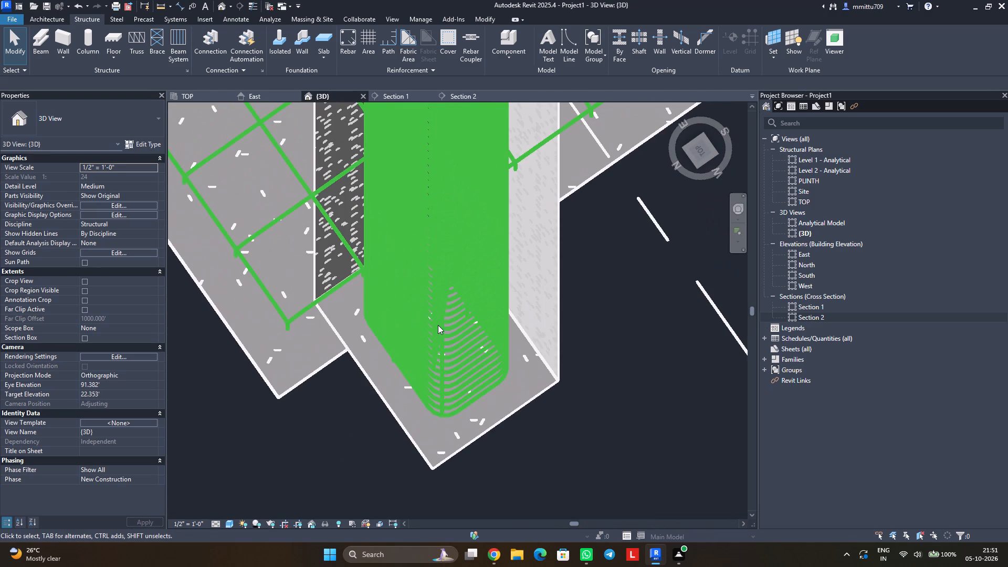
scroll(443, 341, "up", 2)
scroll(443, 342, "down", 5)
scroll(443, 342, "up", 1)
scroll(443, 342, "down", 2)
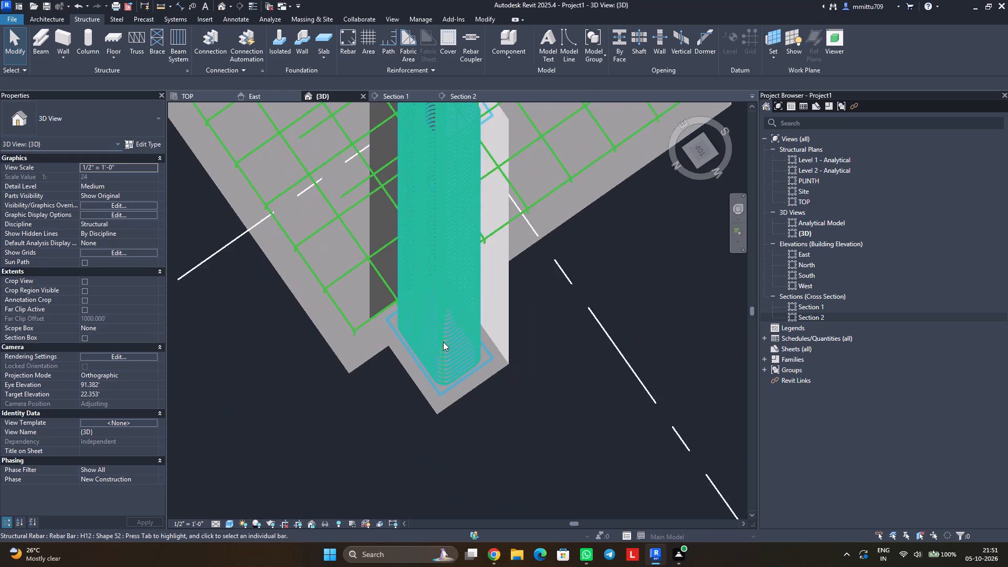
scroll(443, 342, "down", 7)
middle_click_drag(443, 406, 449, 370, "shift")
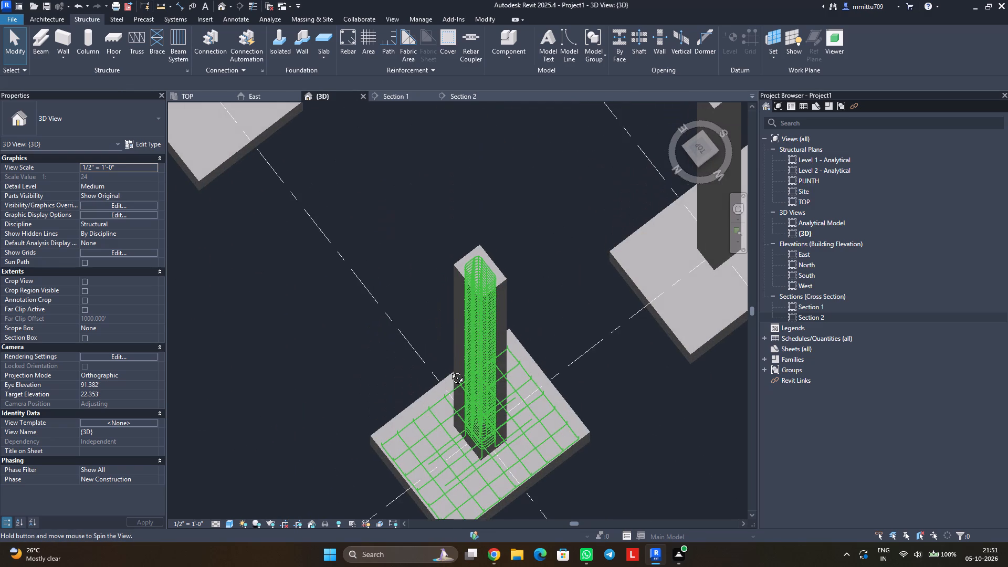
middle_click_drag(449, 370, 452, 406, "shift")
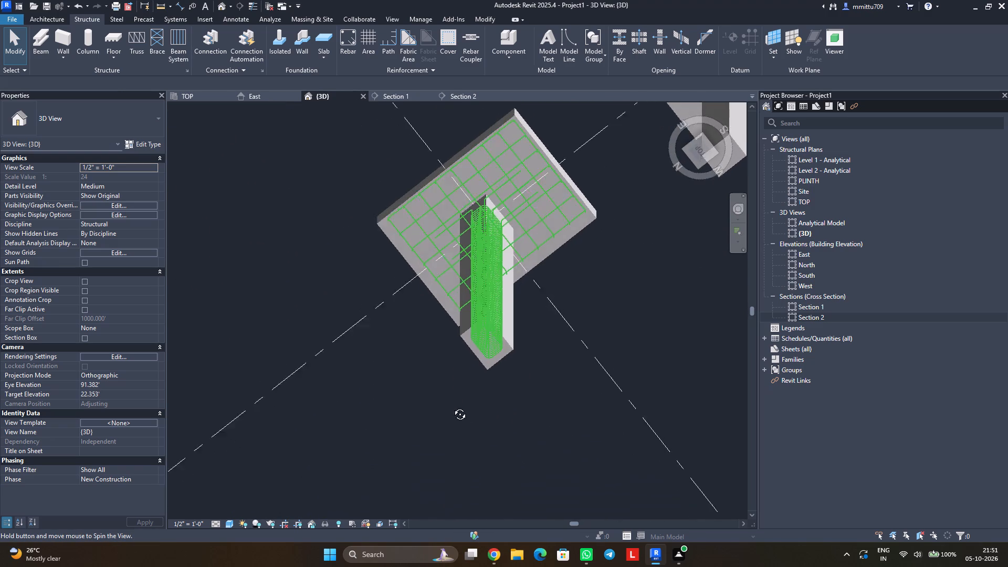
middle_click_drag(452, 406, 455, 389, "shift")
Examine the A-1 column's stirrups, bars and footing mesh in plan, looking straight down in the {3D} view.
left_click(696, 153)
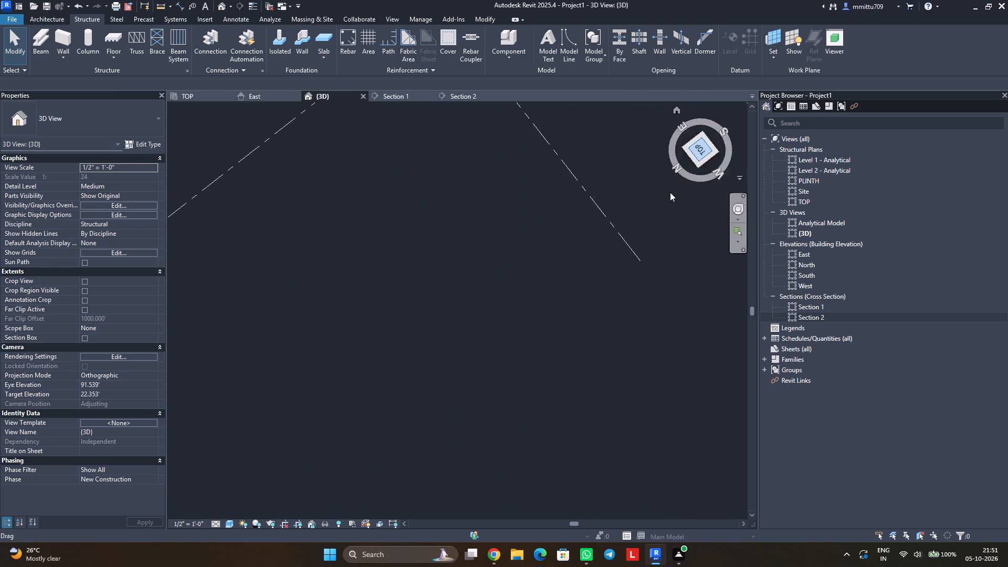
scroll(414, 331, "down", 1)
scroll(418, 360, "up", 7)
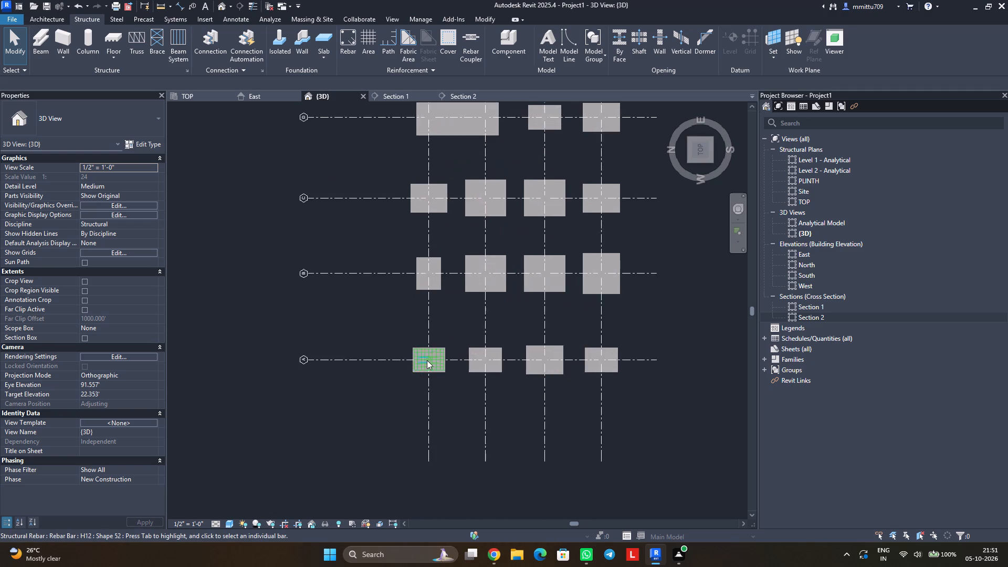
scroll(427, 360, "down", 1)
scroll(427, 360, "up", 11)
scroll(427, 360, "down", 1)
scroll(427, 360, "up", 1)
scroll(427, 360, "down", 1)
scroll(427, 360, "up", 4)
scroll(427, 360, "down", 1)
scroll(427, 360, "up", 5)
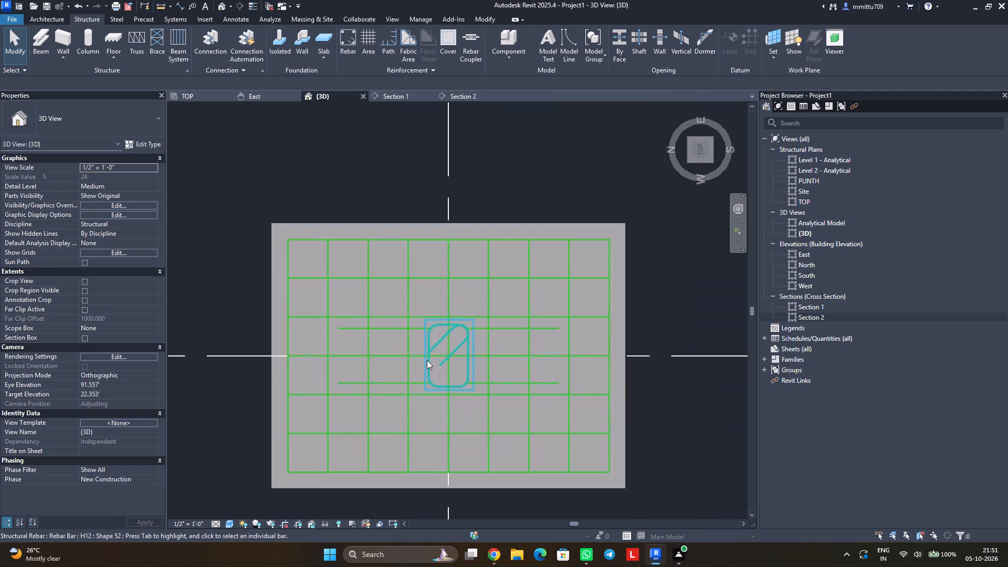
scroll(427, 360, "down", 1)
scroll(427, 360, "up", 2)
scroll(427, 360, "down", 1)
scroll(427, 360, "up", 2)
scroll(427, 360, "down", 2)
scroll(427, 360, "up", 7)
scroll(427, 360, "down", 1)
scroll(427, 360, "up", 6)
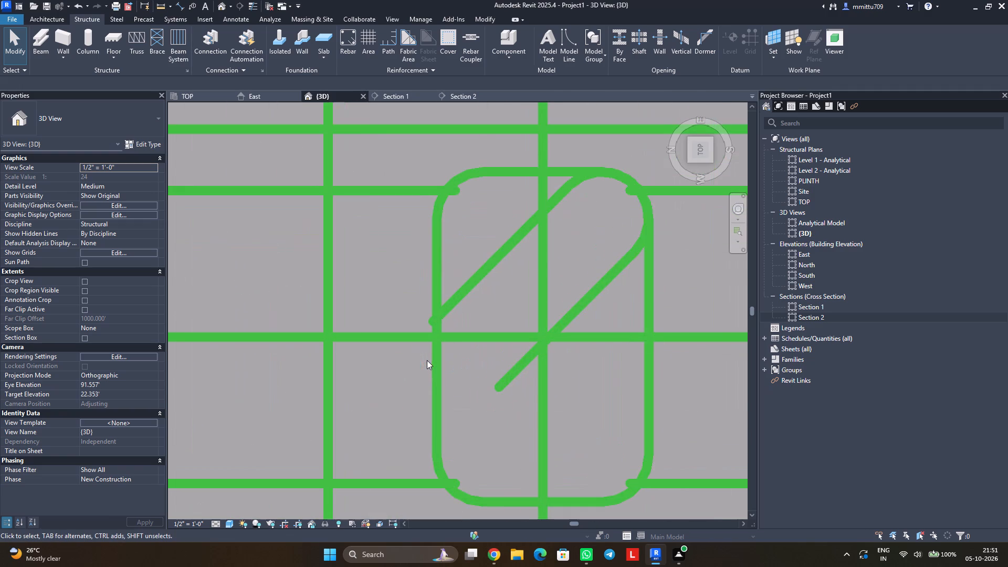
middle_click_drag(433, 365, 391, 306)
scroll(433, 365, "up", 1)
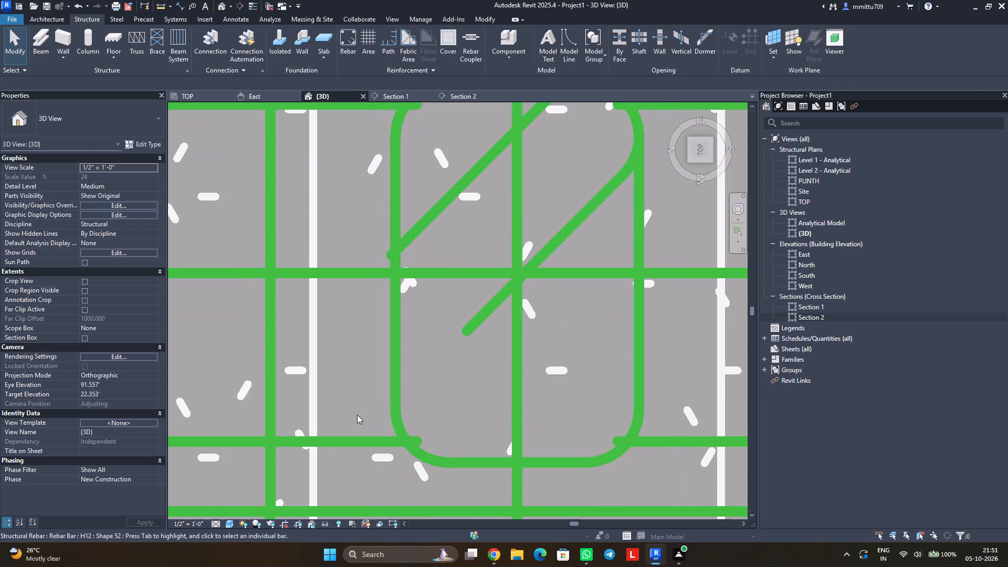
scroll(376, 407, "down", 6)
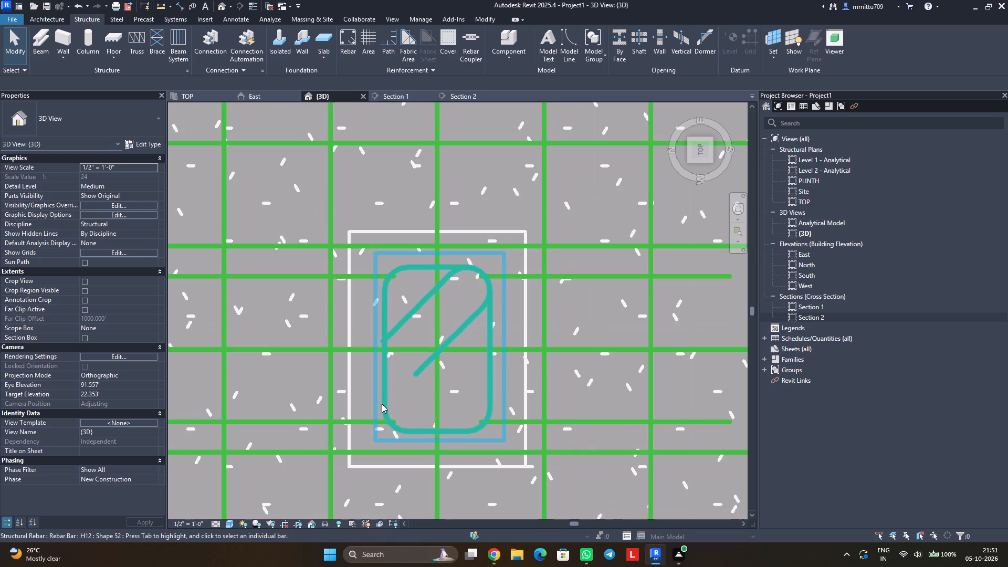
left_click(470, 249)
key("Escape")
key("Escape")
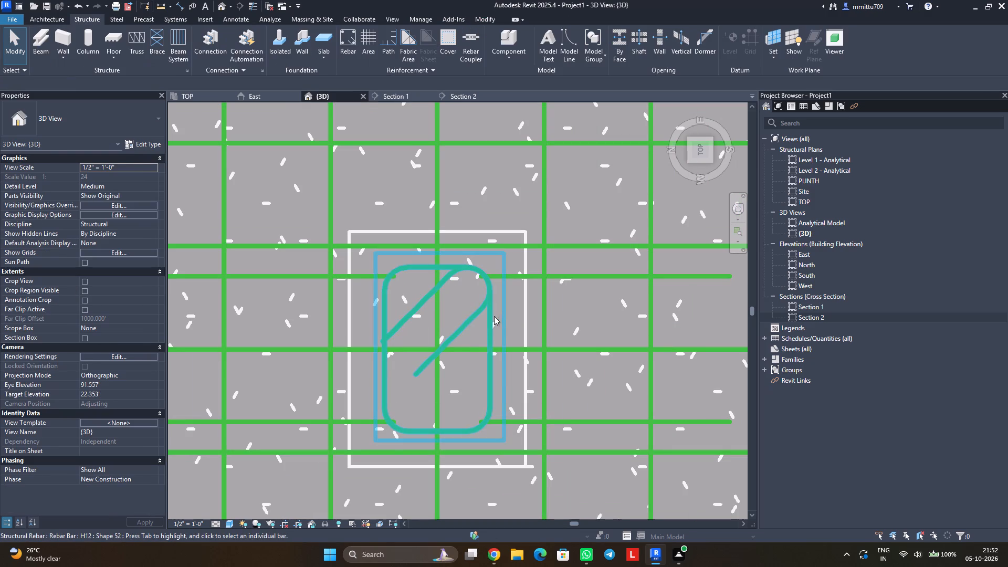
Adjust a corner of the A-1 column's H12 stirrup set slightly, making leg A about 148.3 mm and leg B about 222 mm.
left_click(485, 324)
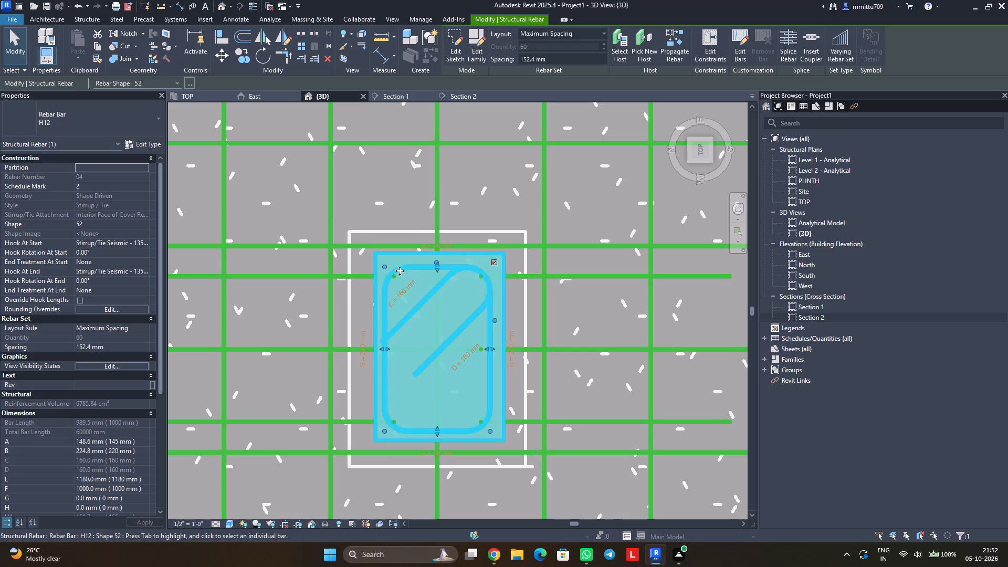
left_click(385, 269)
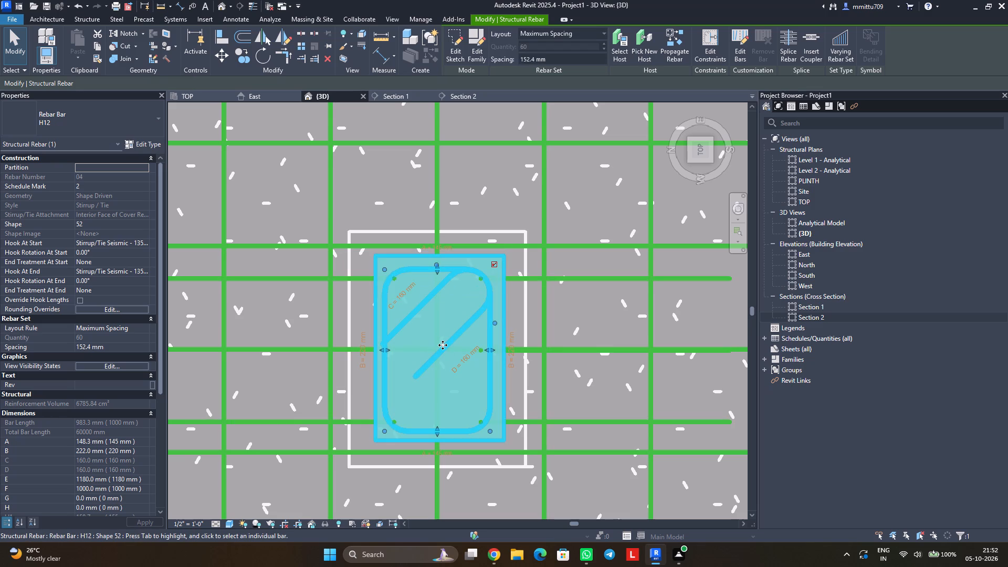
key("Escape")
key("Escape")
key("Escape")
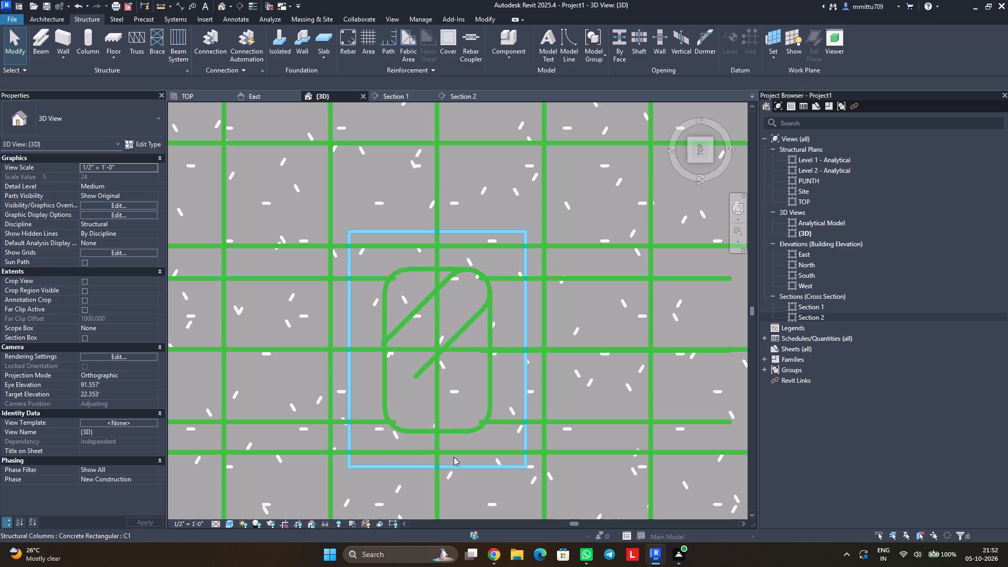
Check the set properties of the A-1 column's H12 Shape 11 bars.
scroll(448, 361, "down", 10)
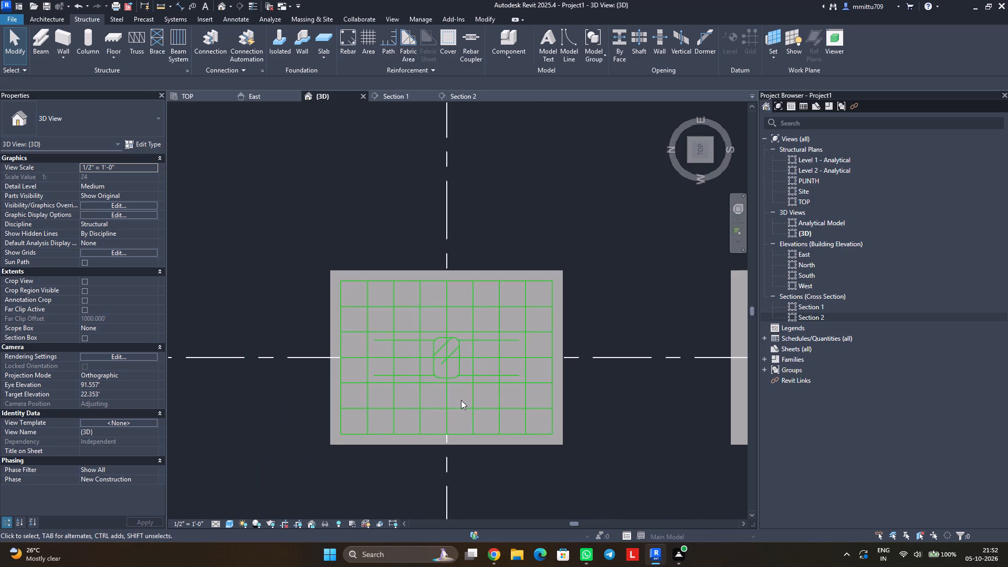
left_click(484, 341)
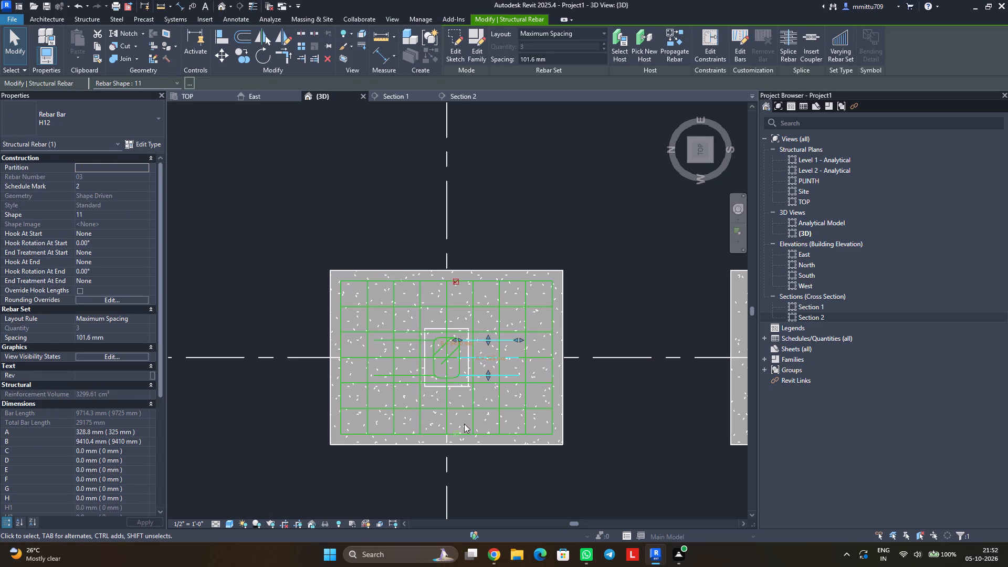
key("Escape")
key("Escape")
Highlight all footings of type F1 across the grid to check where that type is used.
middle_click_drag(450, 442, 444, 388, "shift")
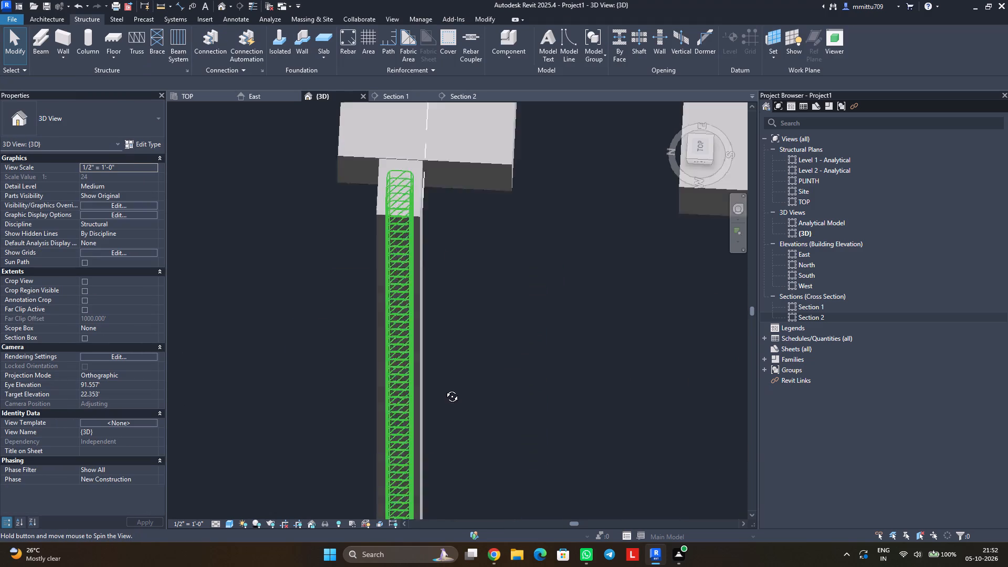
middle_click_drag(444, 388, 452, 331, "shift")
scroll(459, 345, "down", 3)
scroll(460, 348, "up", 2)
scroll(460, 350, "down", 11)
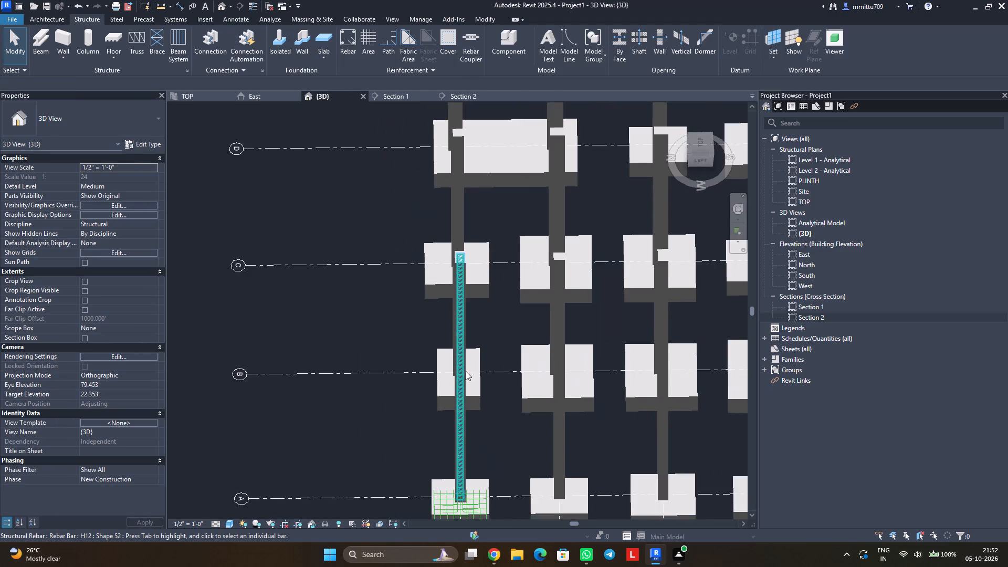
scroll(466, 371, "down", 2)
middle_click_drag(480, 396, 473, 392)
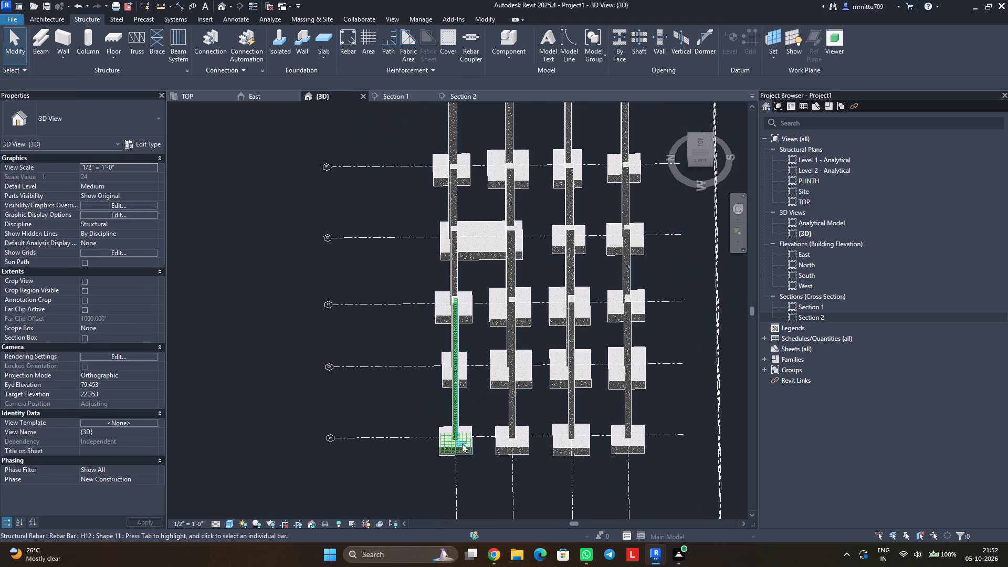
left_click(470, 423)
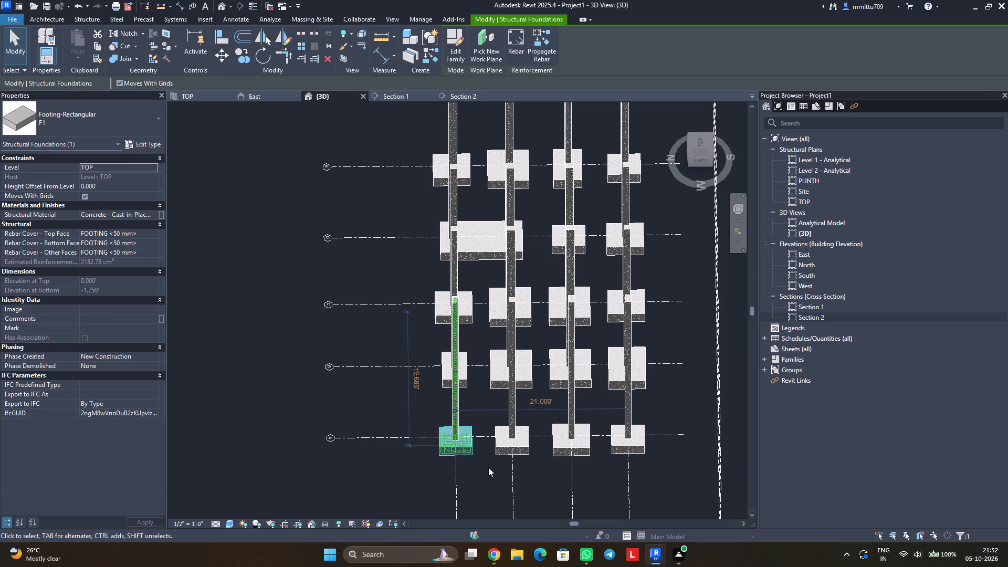
type("SA")
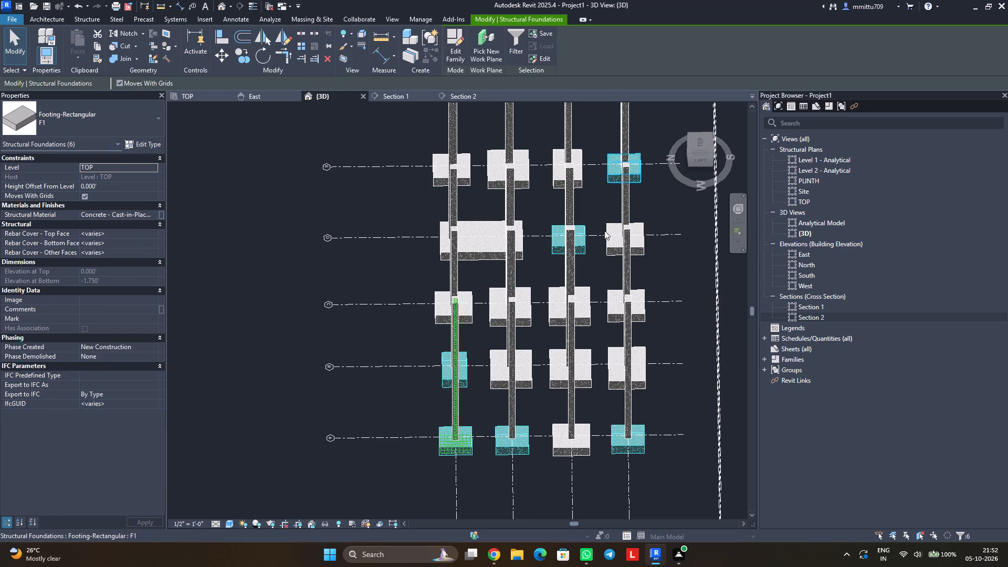
middle_click_drag(569, 404, 550, 412)
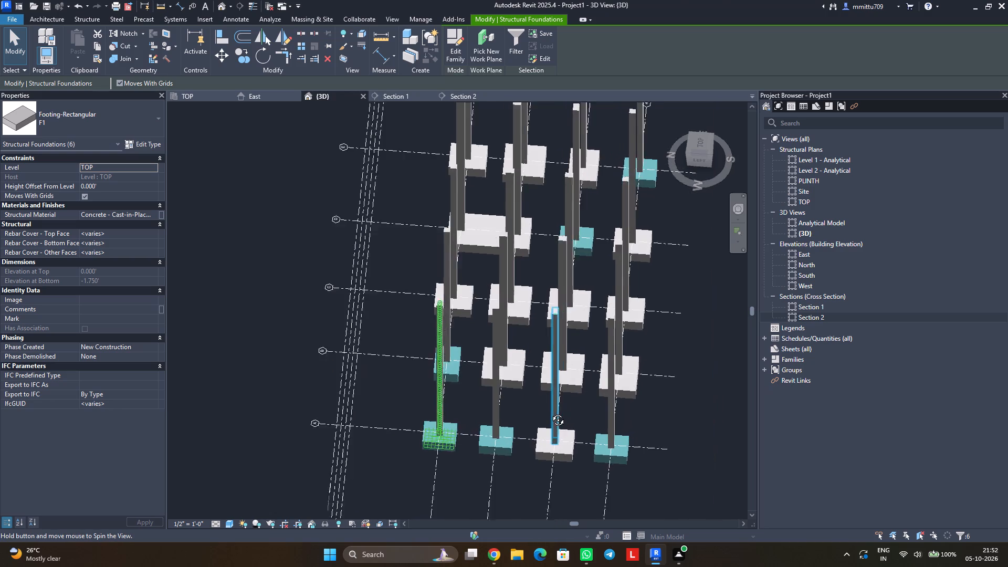
middle_click_drag(550, 412, 530, 409)
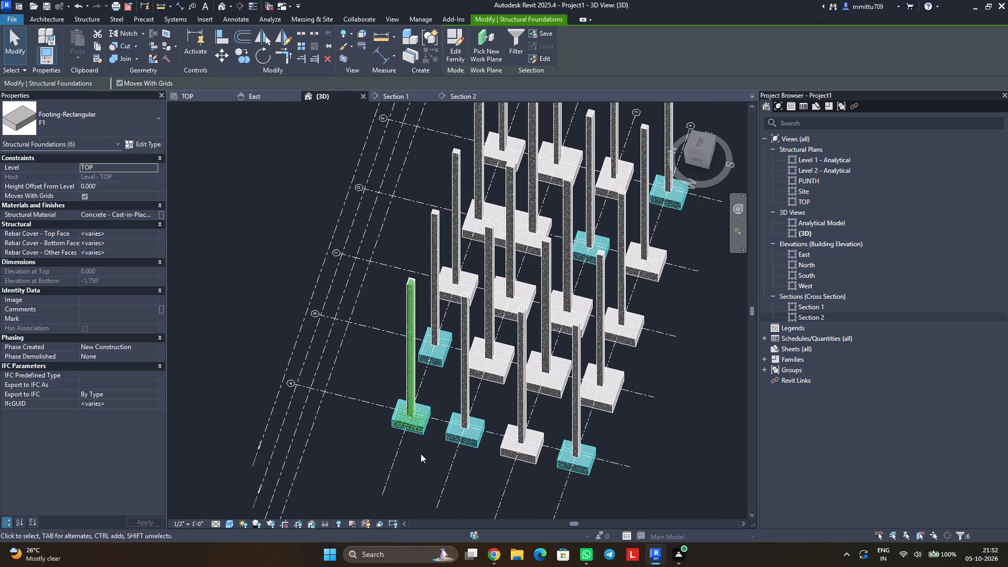
key("Escape")
key("Escape")
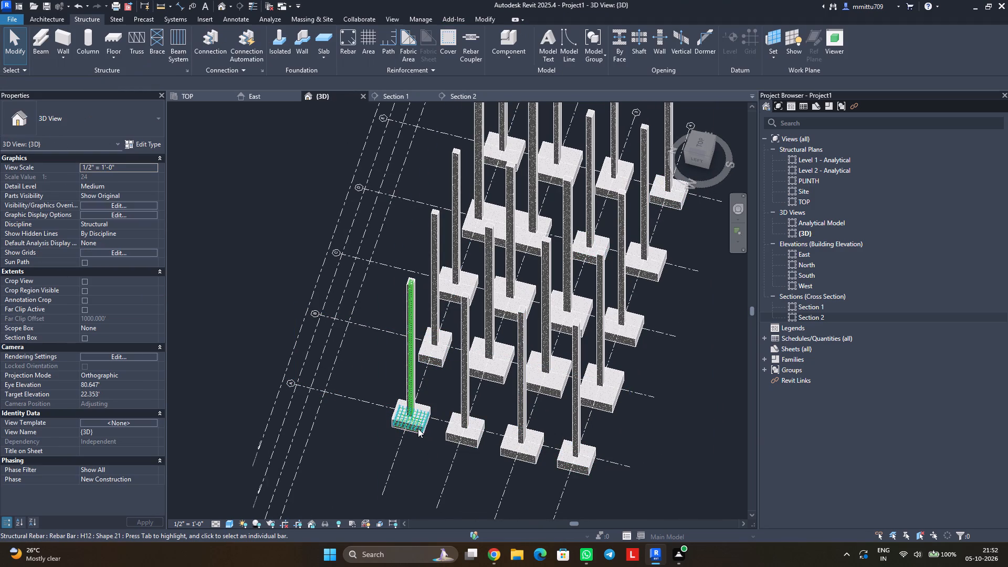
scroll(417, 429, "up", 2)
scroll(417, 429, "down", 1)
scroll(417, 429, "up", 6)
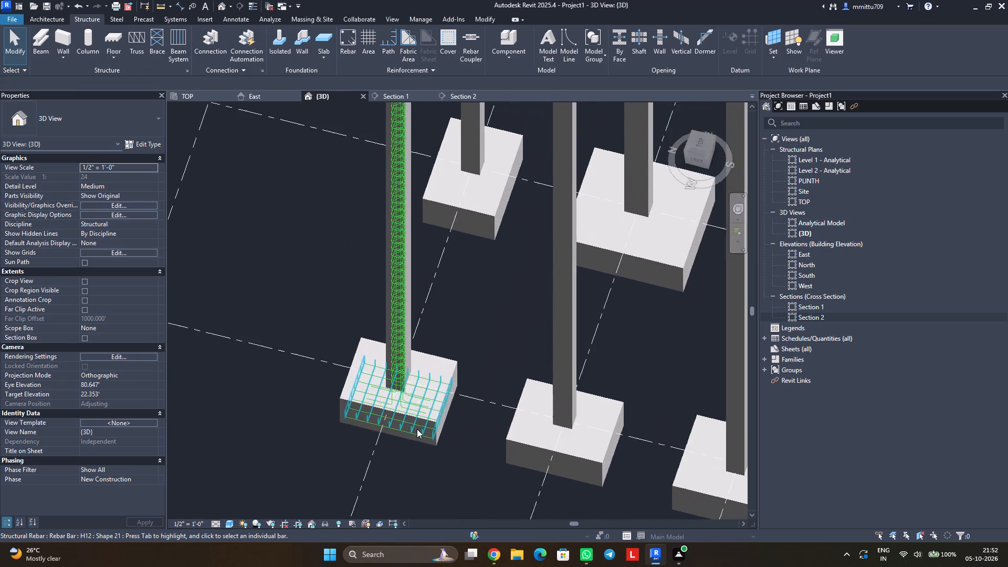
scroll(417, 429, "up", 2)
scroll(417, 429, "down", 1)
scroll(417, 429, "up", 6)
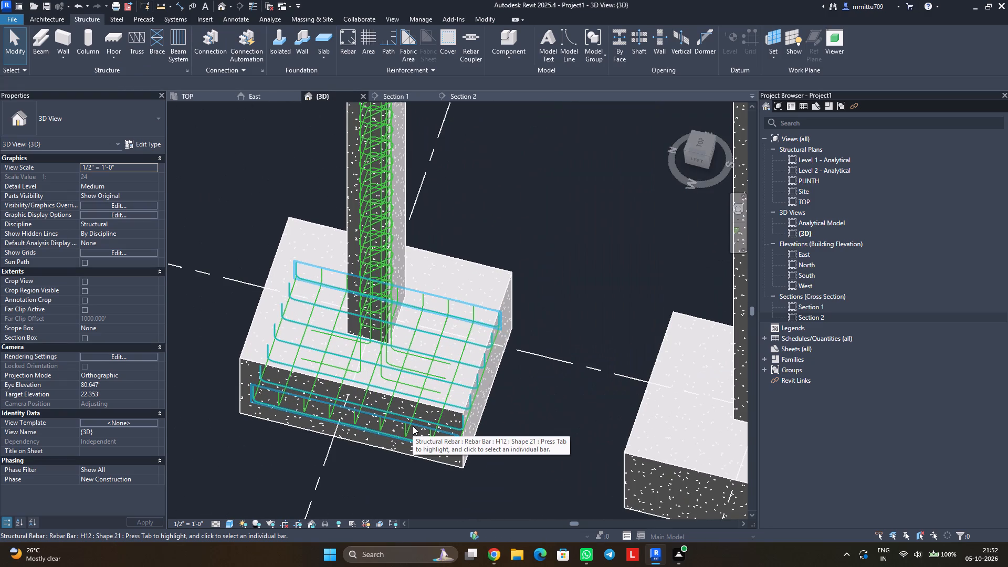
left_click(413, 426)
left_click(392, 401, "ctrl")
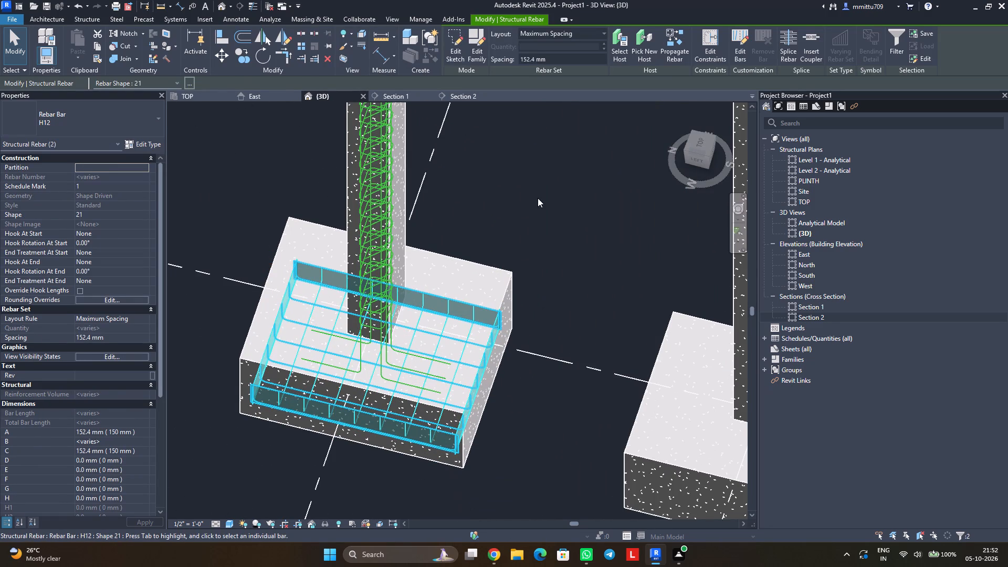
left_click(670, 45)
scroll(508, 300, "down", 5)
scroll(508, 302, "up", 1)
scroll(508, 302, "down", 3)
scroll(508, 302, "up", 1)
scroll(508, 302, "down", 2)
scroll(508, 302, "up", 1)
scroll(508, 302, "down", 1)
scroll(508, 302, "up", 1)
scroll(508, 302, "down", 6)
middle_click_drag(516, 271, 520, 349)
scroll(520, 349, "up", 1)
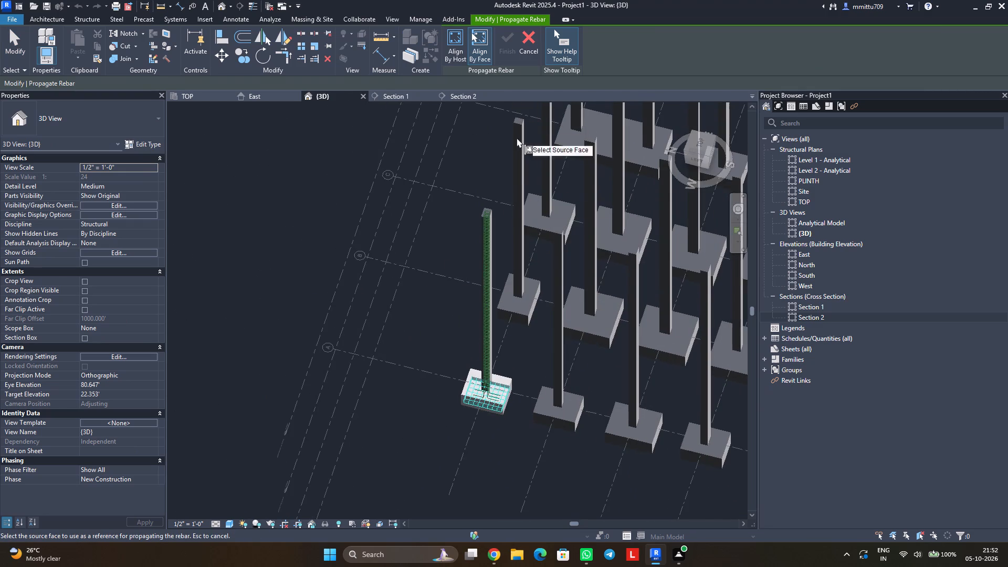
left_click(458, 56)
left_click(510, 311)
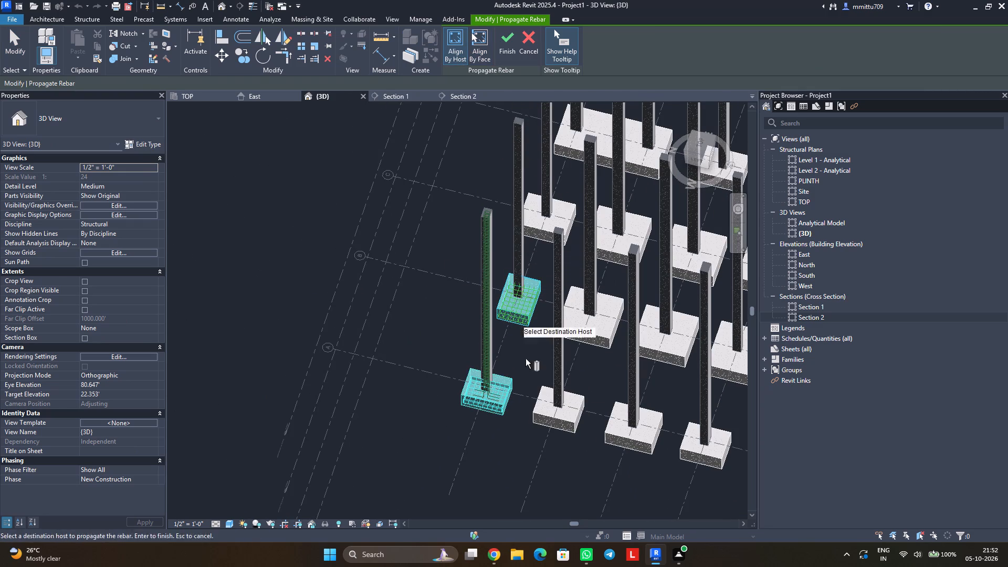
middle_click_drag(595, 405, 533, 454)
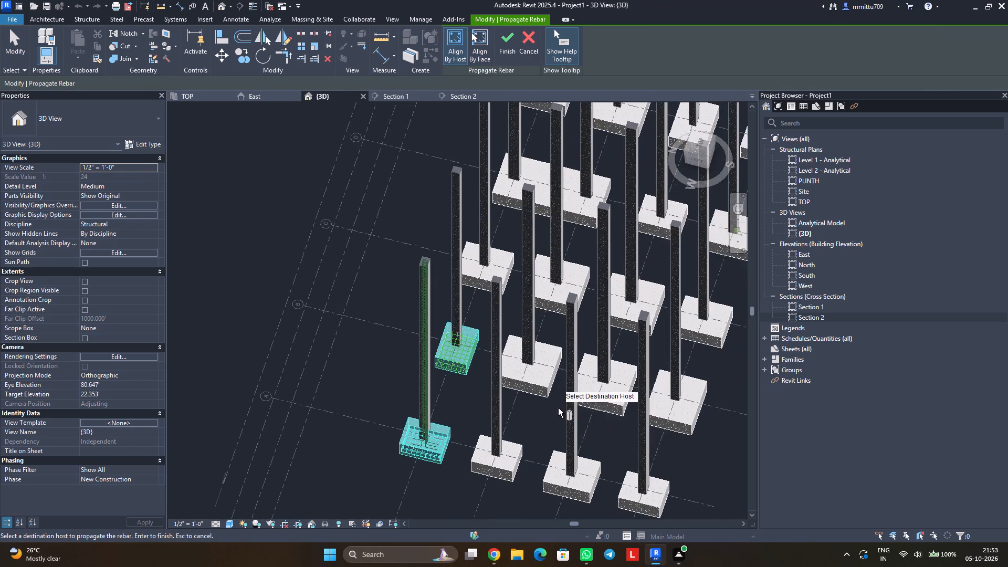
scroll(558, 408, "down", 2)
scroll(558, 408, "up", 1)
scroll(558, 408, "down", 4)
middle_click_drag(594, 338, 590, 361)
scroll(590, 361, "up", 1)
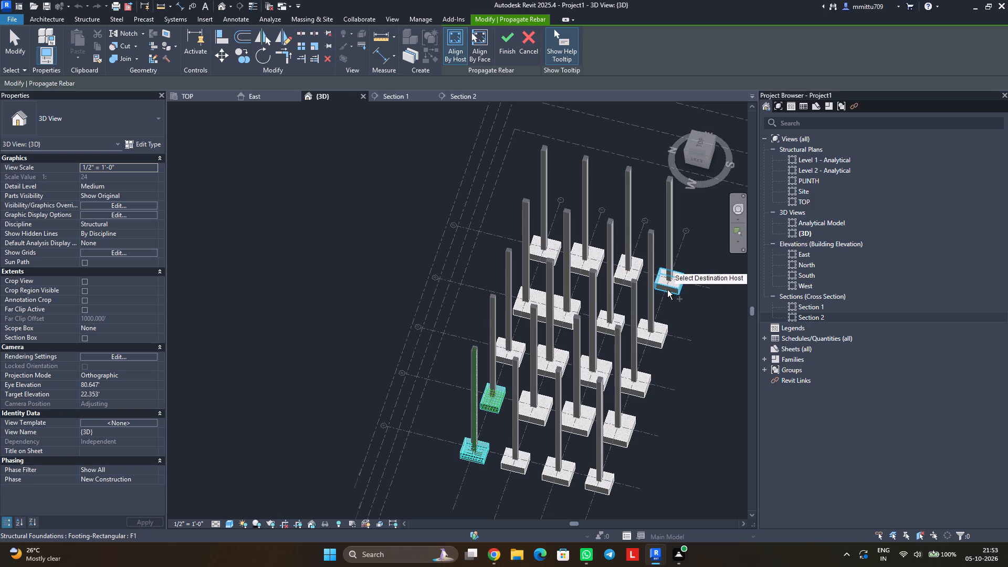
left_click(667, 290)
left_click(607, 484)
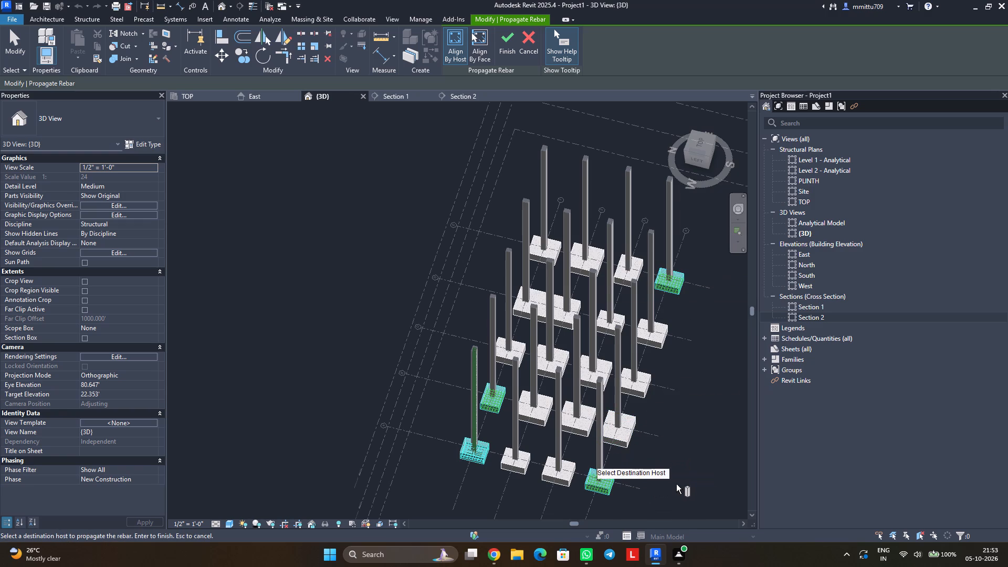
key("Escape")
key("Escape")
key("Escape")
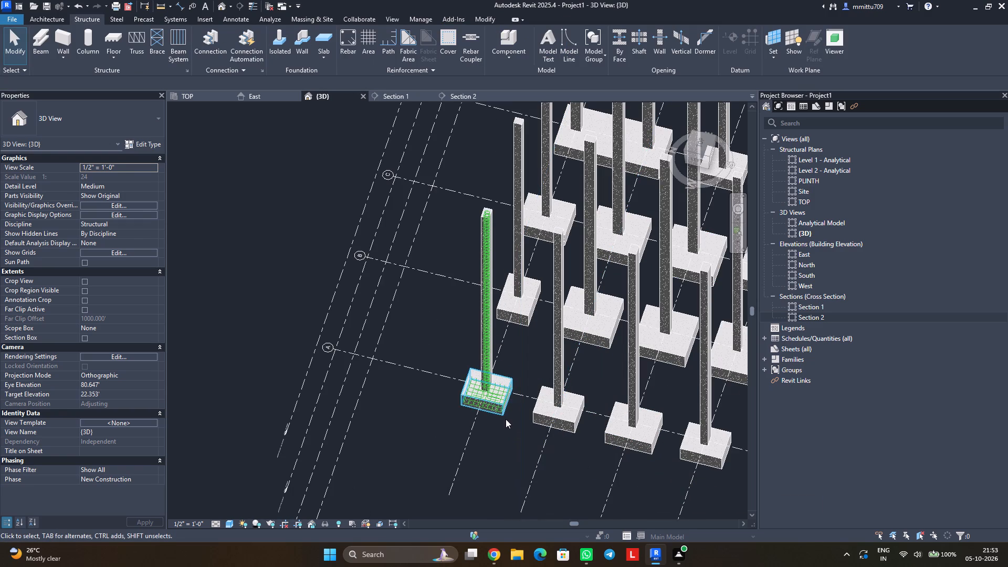
Highlight every type F1 footing across the grid to check which footings share that type.
left_click(506, 419)
type("SA")
scroll(528, 457, "down", 4)
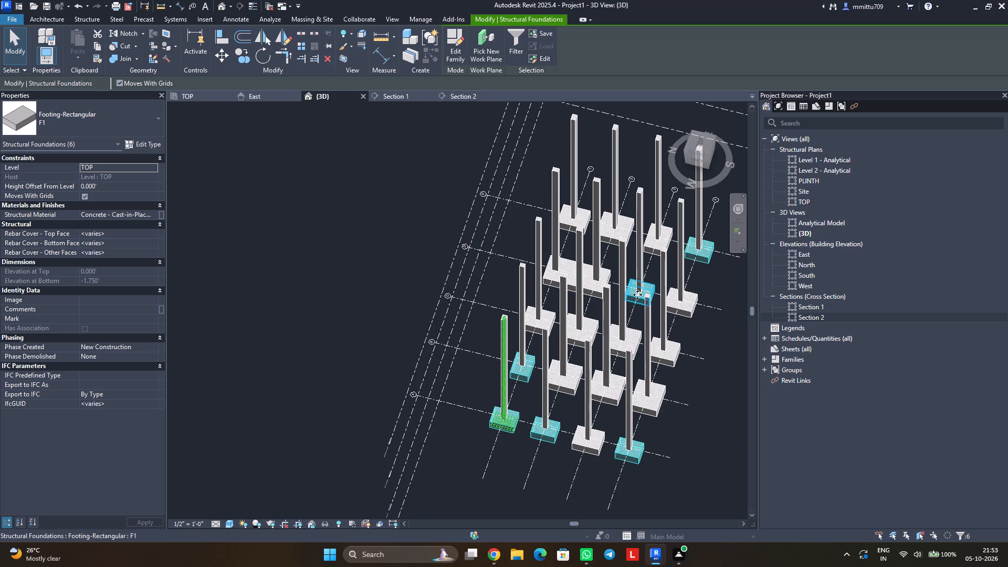
key("Escape")
key("Escape")
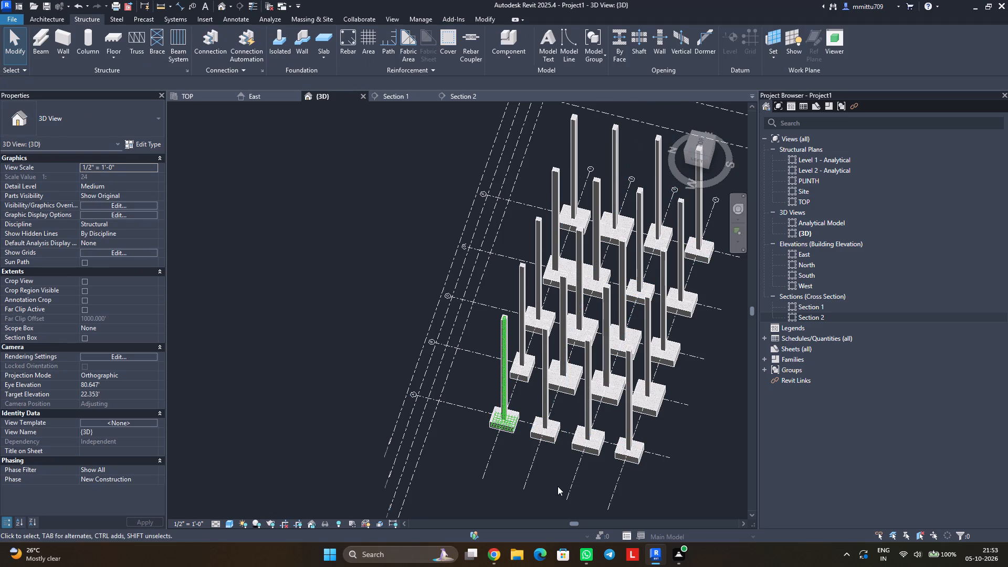
Select all H12 rebar instances and set them to show unobscured in the South elevation.
left_click(511, 431)
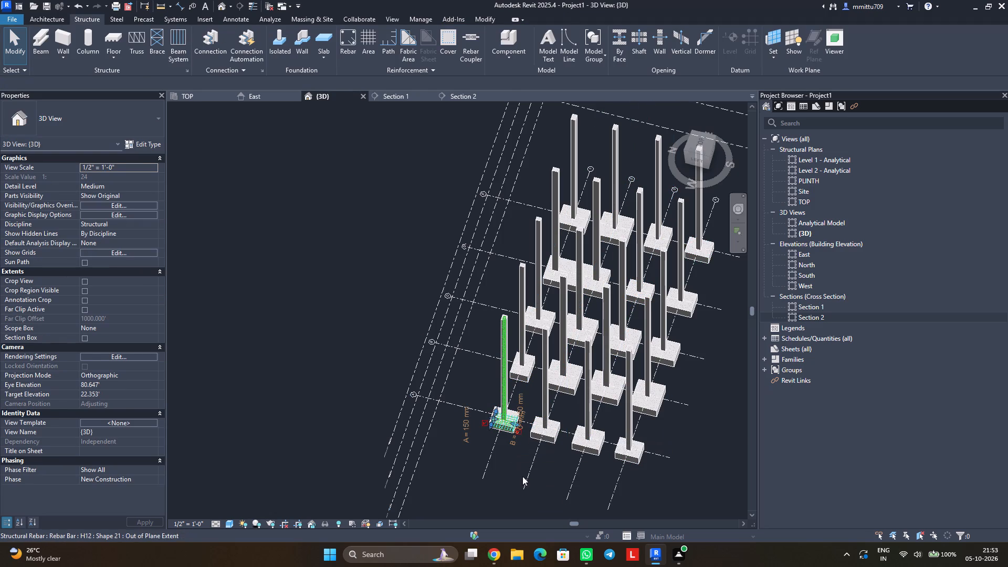
type("SA")
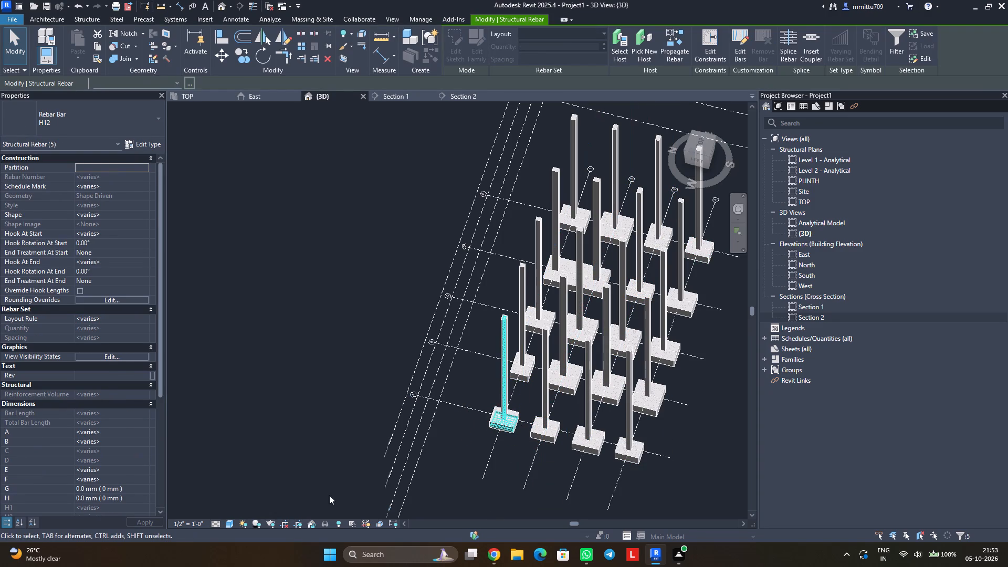
left_click(117, 354)
left_click(596, 248)
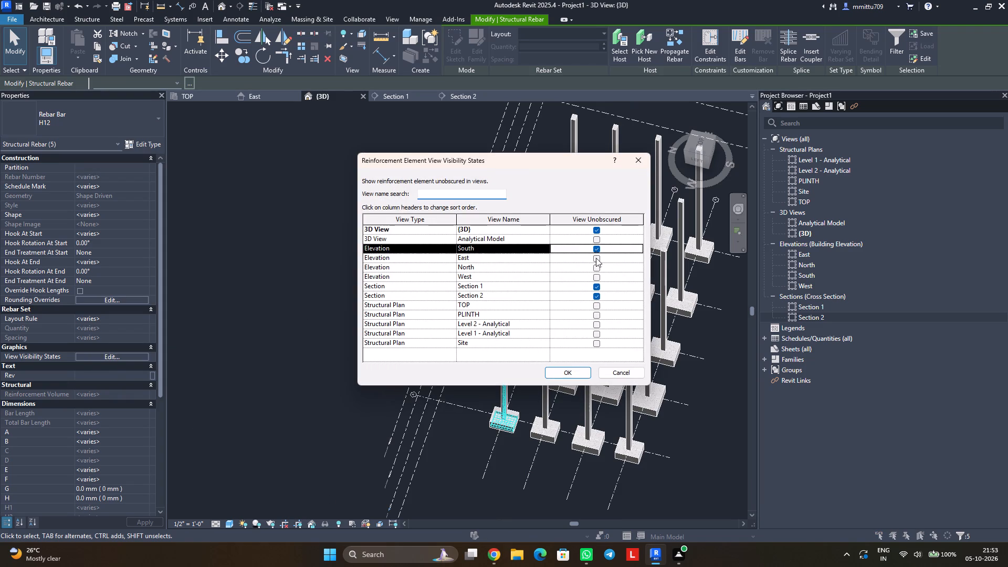
left_click(567, 371)
left_click(325, 353)
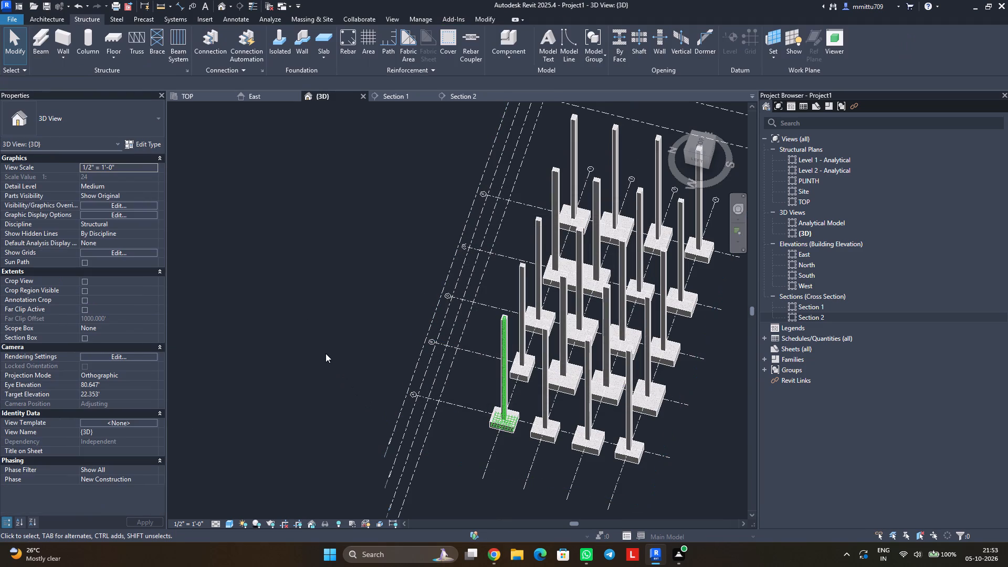
Examine the unreinforced footings and columns along grid A and across the rest of the grid.
scroll(636, 447, "down", 1)
scroll(636, 447, "up", 2)
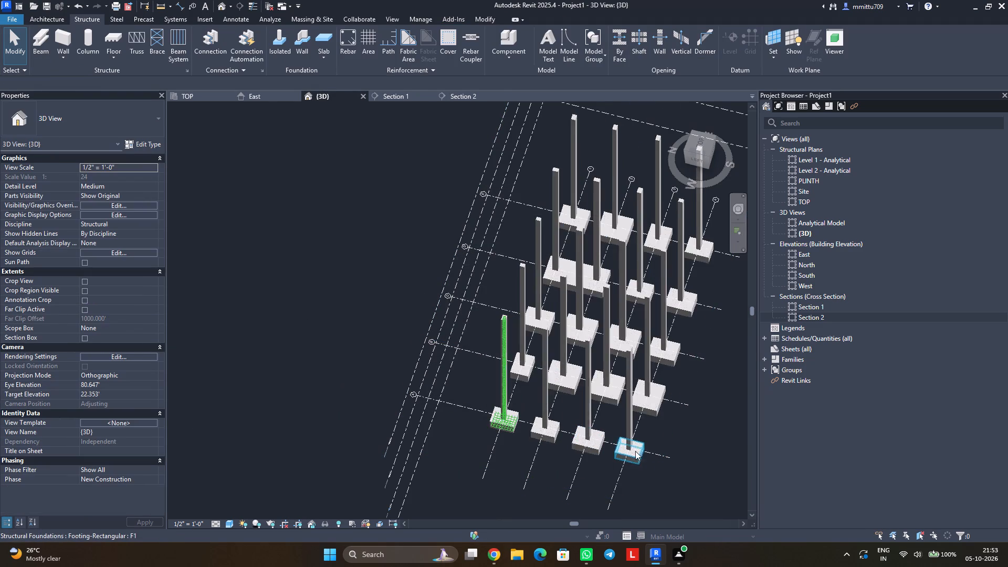
scroll(625, 460, "up", 11)
scroll(639, 444, "down", 1)
scroll(639, 444, "up", 2)
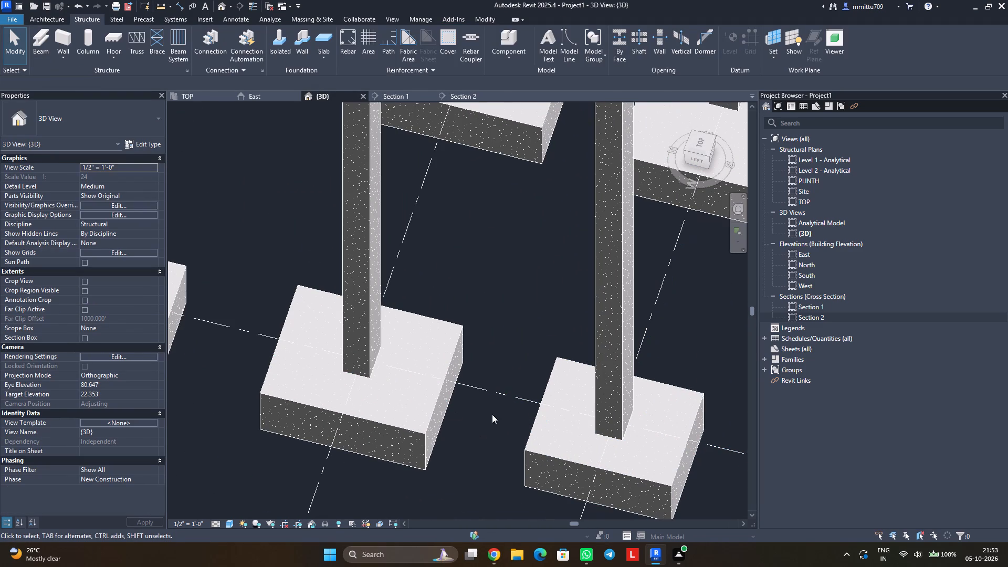
scroll(573, 456, "down", 4)
scroll(573, 456, "up", 1)
scroll(573, 456, "down", 3)
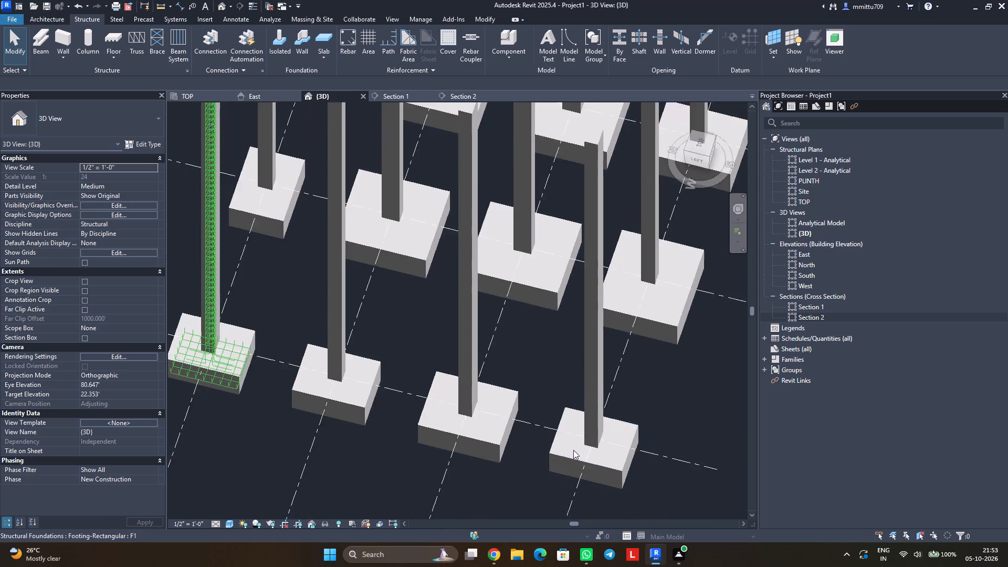
scroll(573, 450, "down", 4)
scroll(573, 450, "up", 2)
scroll(573, 450, "down", 2)
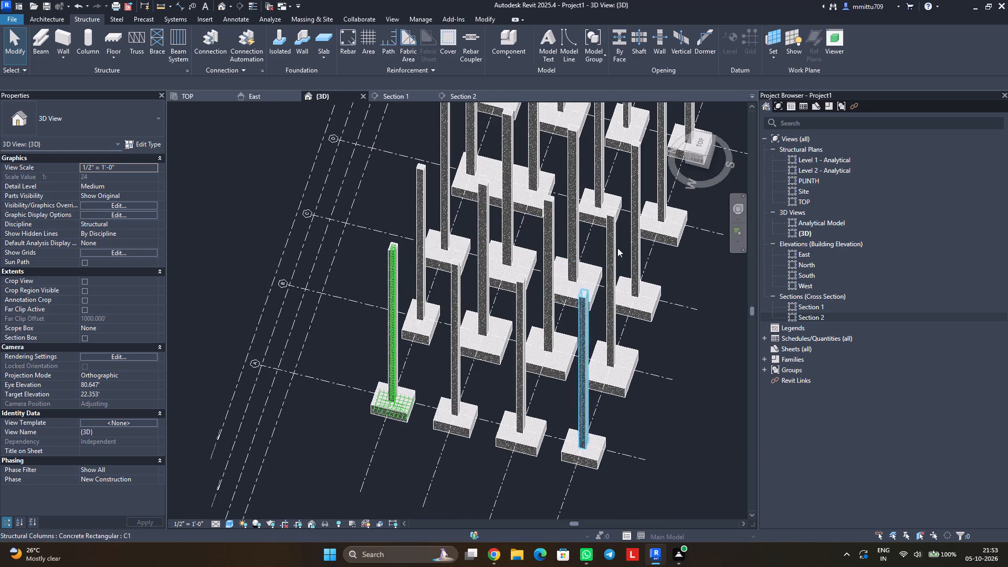
middle_click_drag(613, 335, 555, 396)
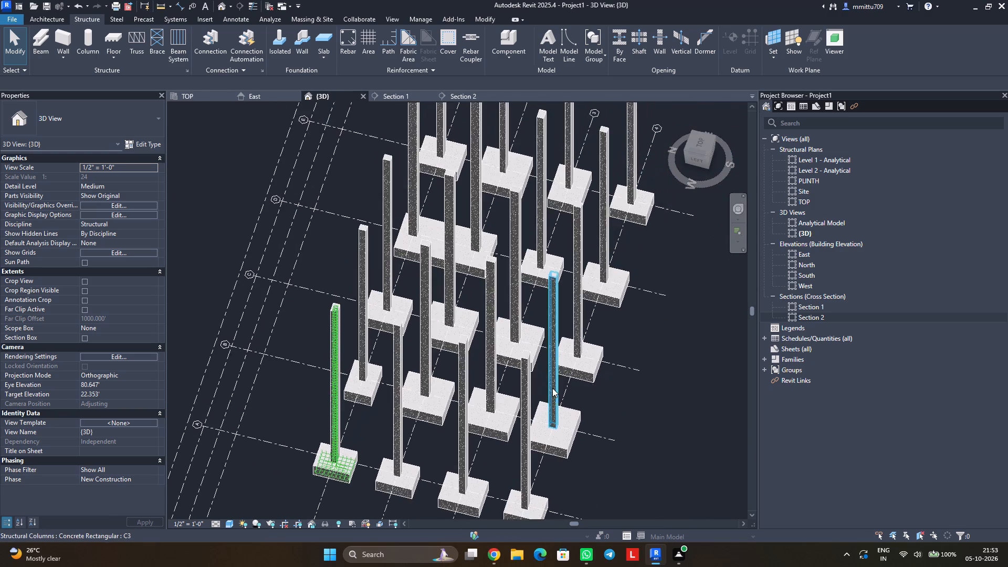
scroll(552, 388, "down", 1)
scroll(552, 388, "up", 1)
scroll(552, 388, "down", 1)
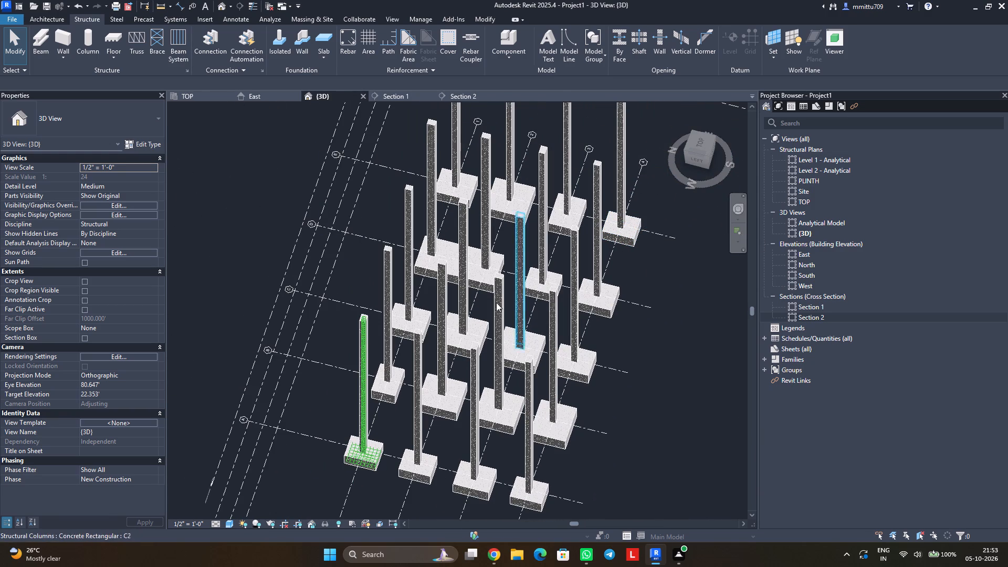
Check the type and properties of the footing at the far end of grid A from the A-1 footing.
left_click(371, 455)
left_click(636, 482)
left_click(539, 490)
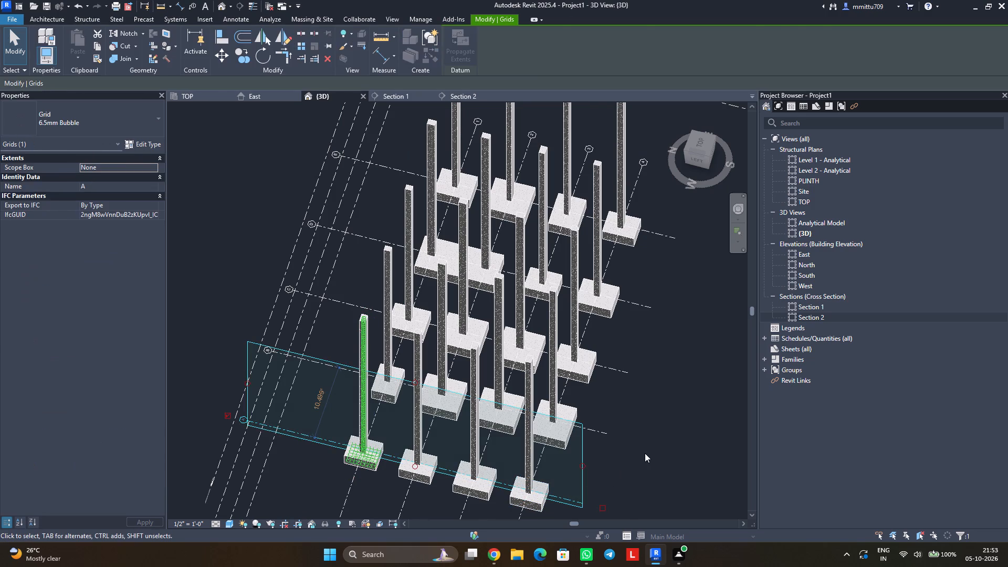
left_click(645, 453)
left_click(531, 508)
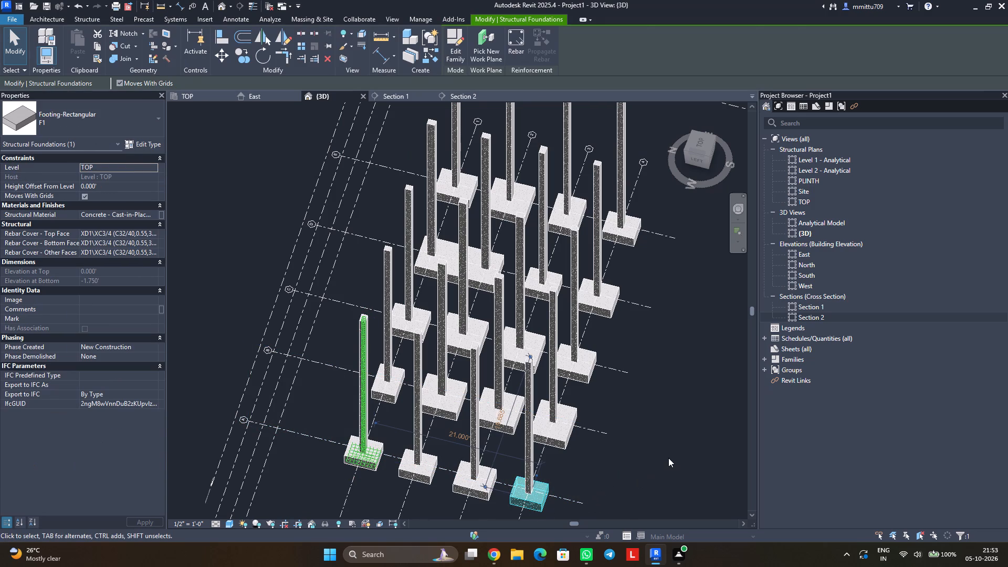
left_click(668, 458)
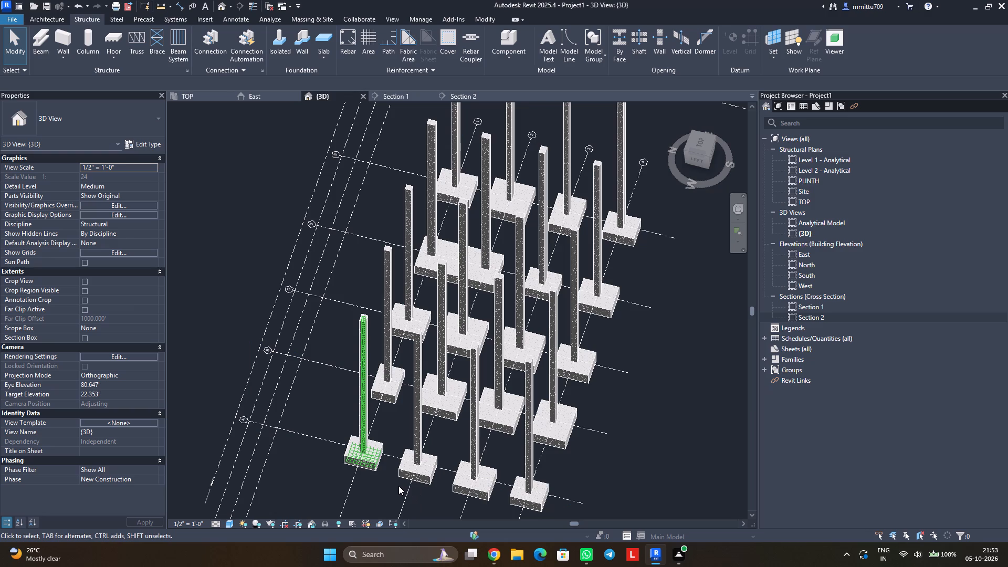
Propagate both H12 mesh bar sets of the A-1 footing, aligned by host, to the F1 footings at A-4 and A-2.
scroll(367, 464, "up", 1)
scroll(367, 464, "down", 1)
scroll(367, 464, "up", 1)
scroll(367, 464, "down", 1)
scroll(367, 464, "up", 8)
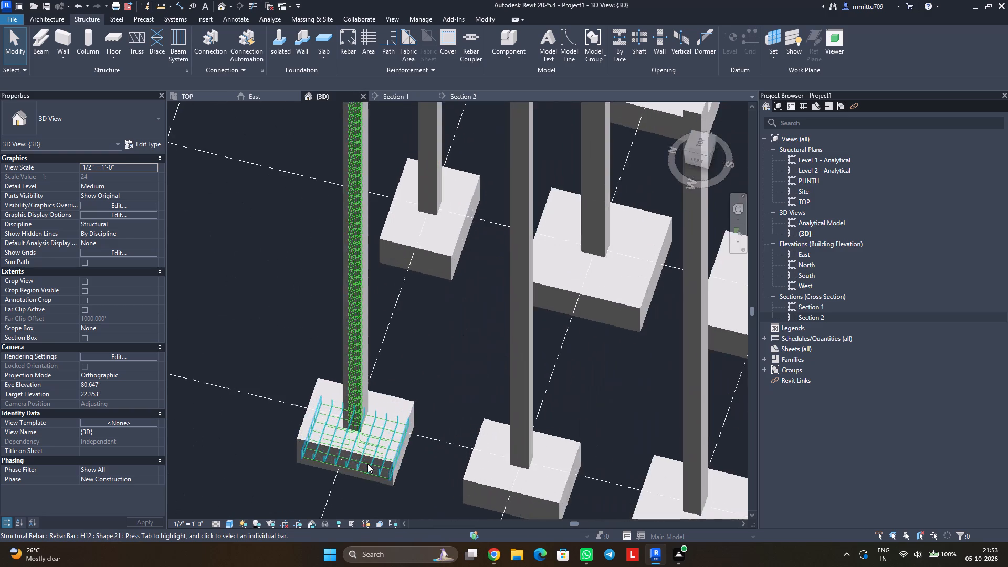
scroll(367, 464, "down", 2)
scroll(367, 464, "up", 1)
scroll(367, 464, "down", 1)
scroll(367, 464, "up", 13)
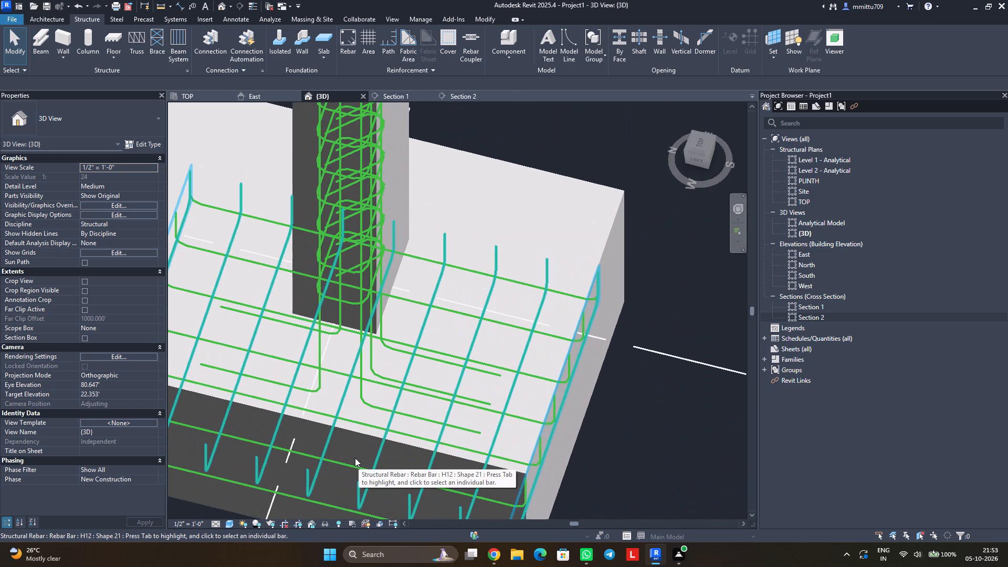
left_click(348, 466)
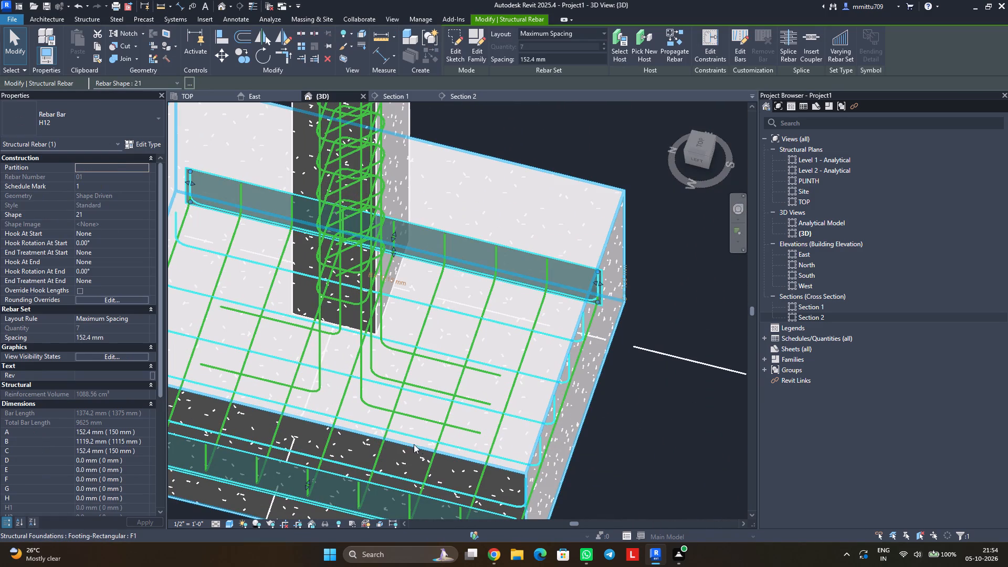
left_click(385, 443, "ctrl")
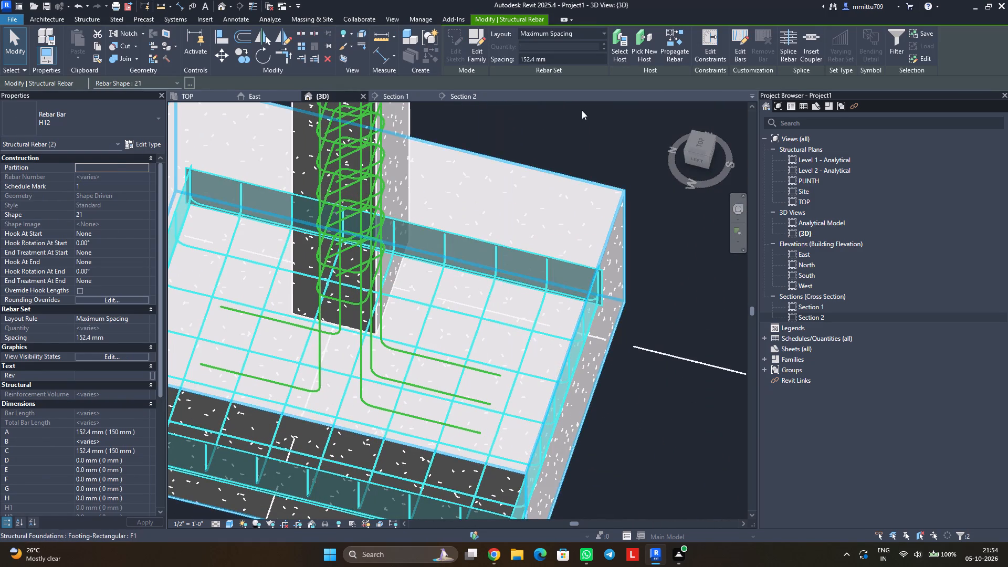
scroll(425, 339, "down", 9)
left_click(667, 44)
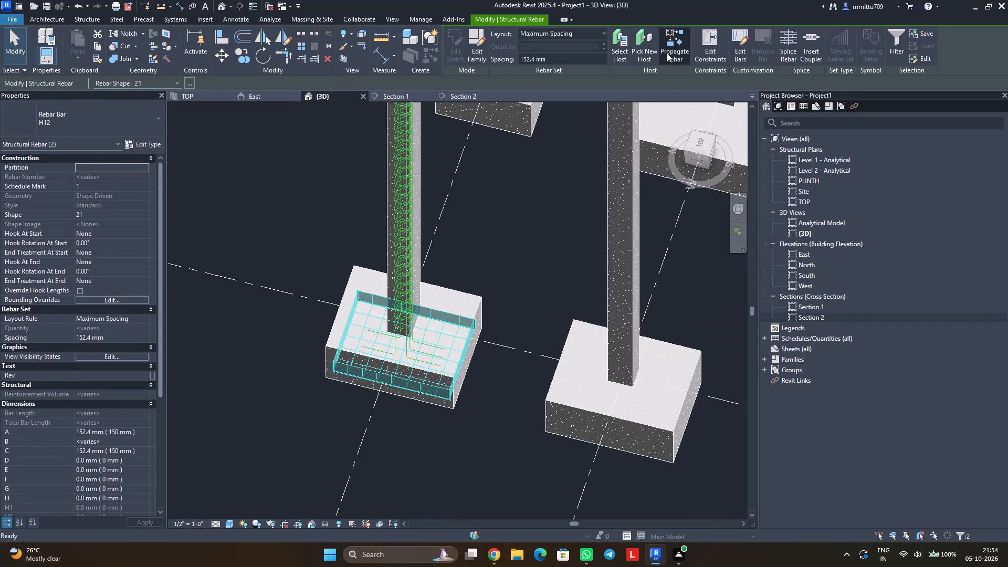
scroll(558, 317, "down", 10)
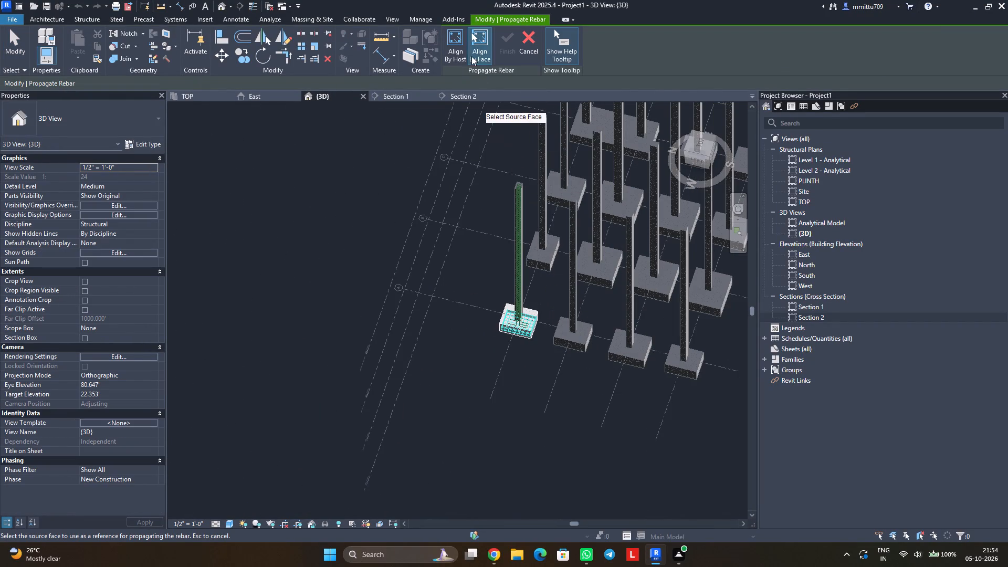
left_click(461, 47)
middle_click_drag(614, 378, 514, 376)
scroll(587, 368, "down", 1)
scroll(587, 368, "up", 7)
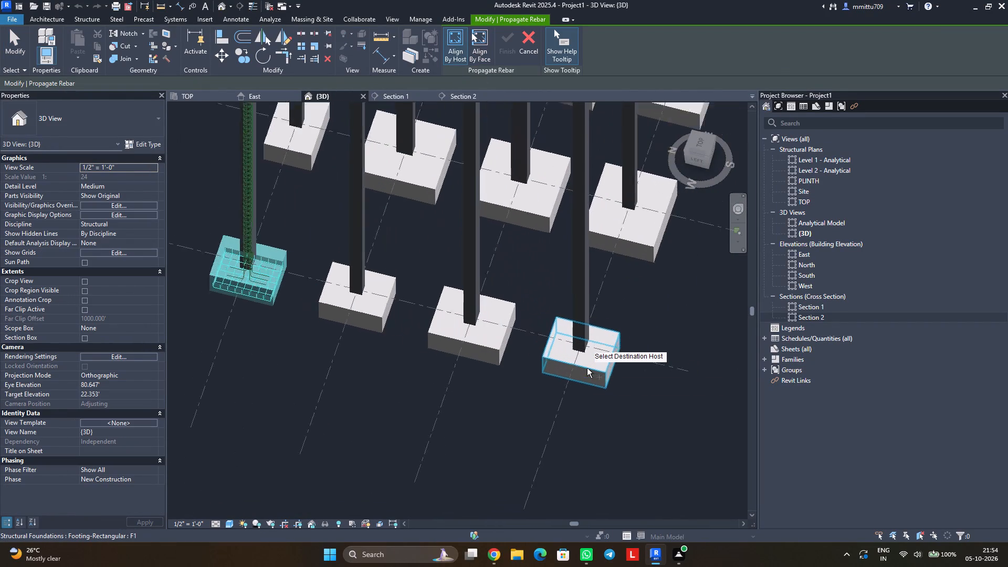
left_click(587, 368)
left_click(337, 308)
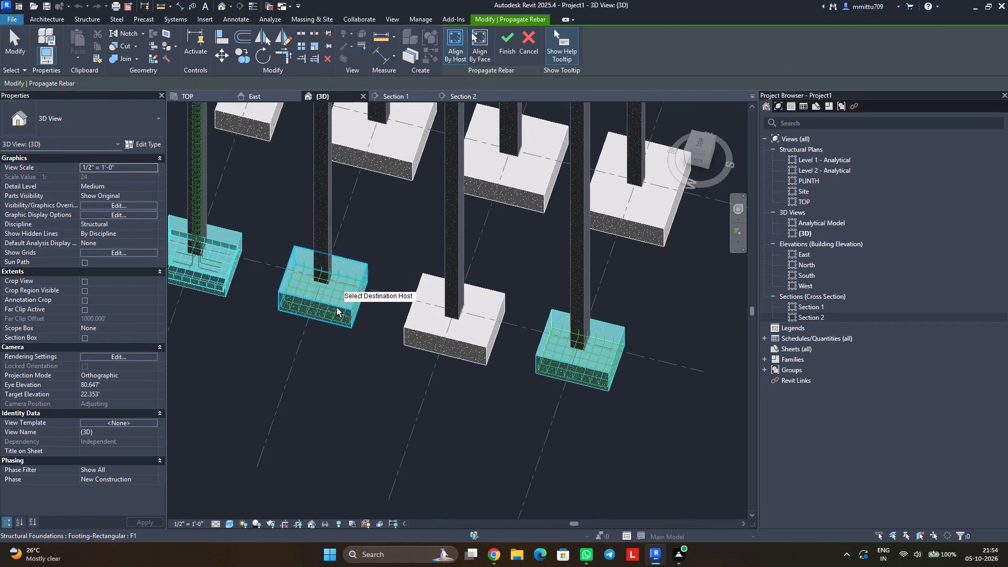
Include the F1 footings at B-1, D-3 and E-4 as destinations and finish propagating the mesh.
middle_click_drag(406, 308, 442, 474)
left_click(297, 286)
middle_click_drag(523, 337, 497, 384)
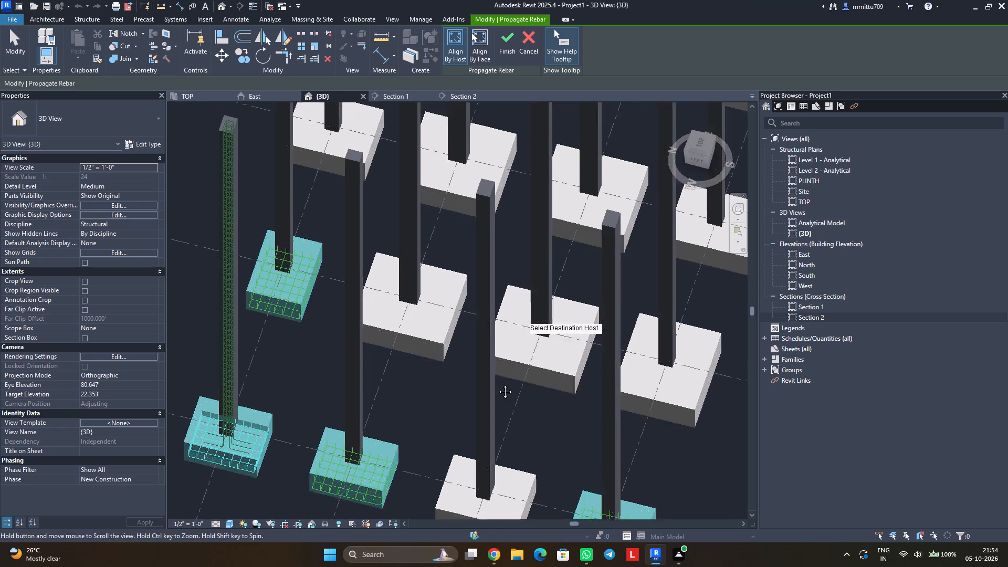
middle_click_drag(497, 384, 475, 418)
scroll(569, 330, "down", 6)
middle_click_drag(576, 322, 561, 401)
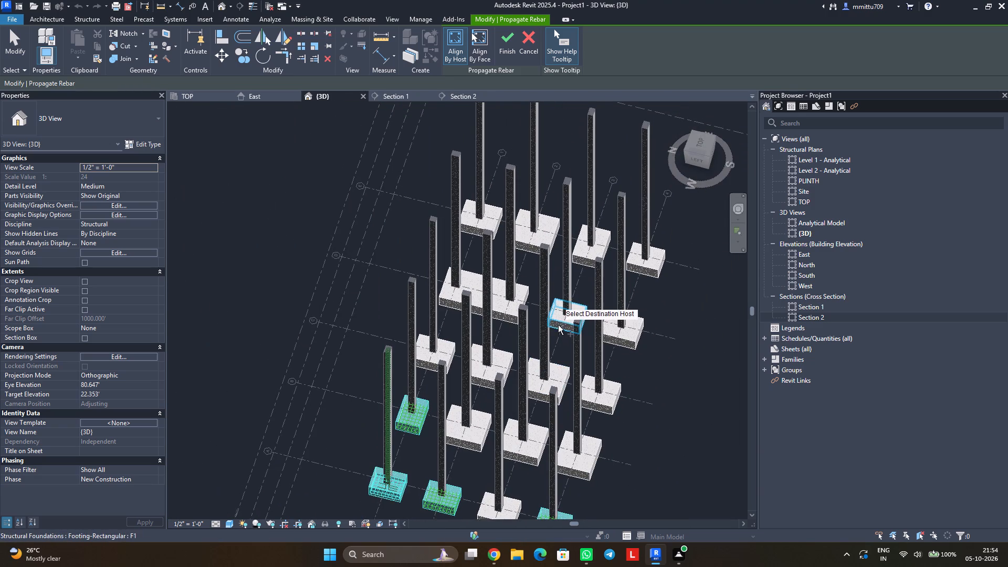
left_click(558, 322)
left_click(650, 268)
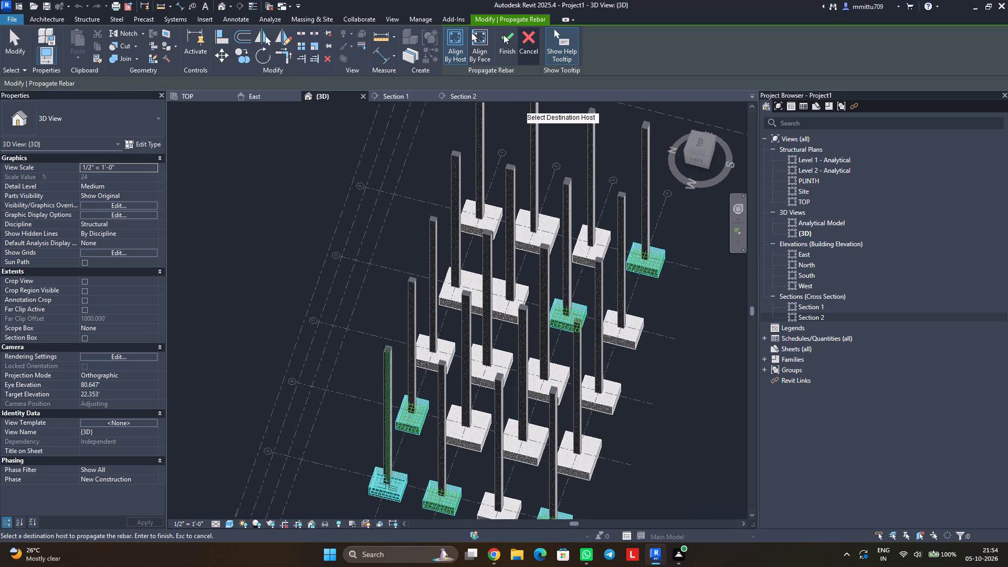
left_click(503, 30)
middle_click_drag(502, 285, 534, 198)
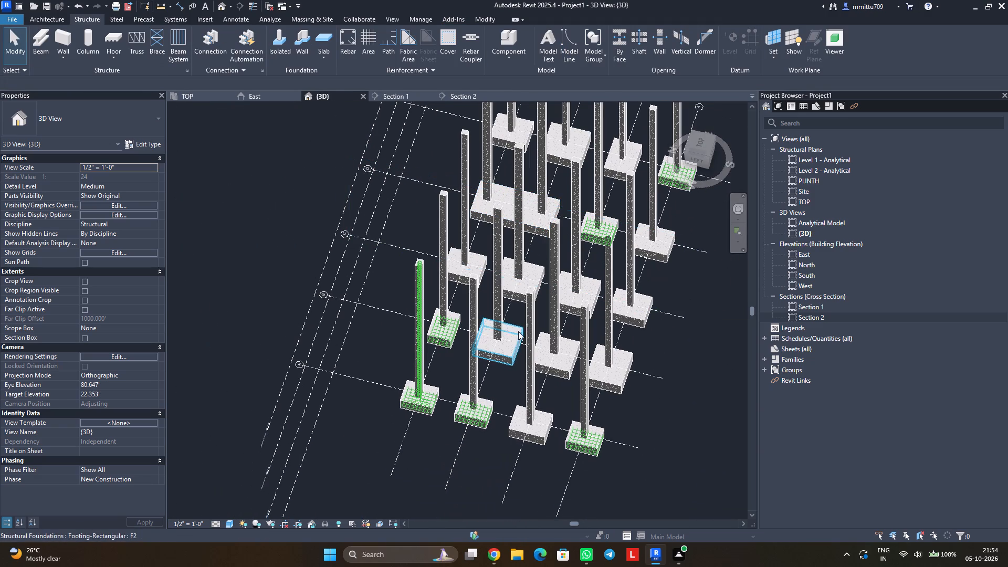
left_click(209, 253)
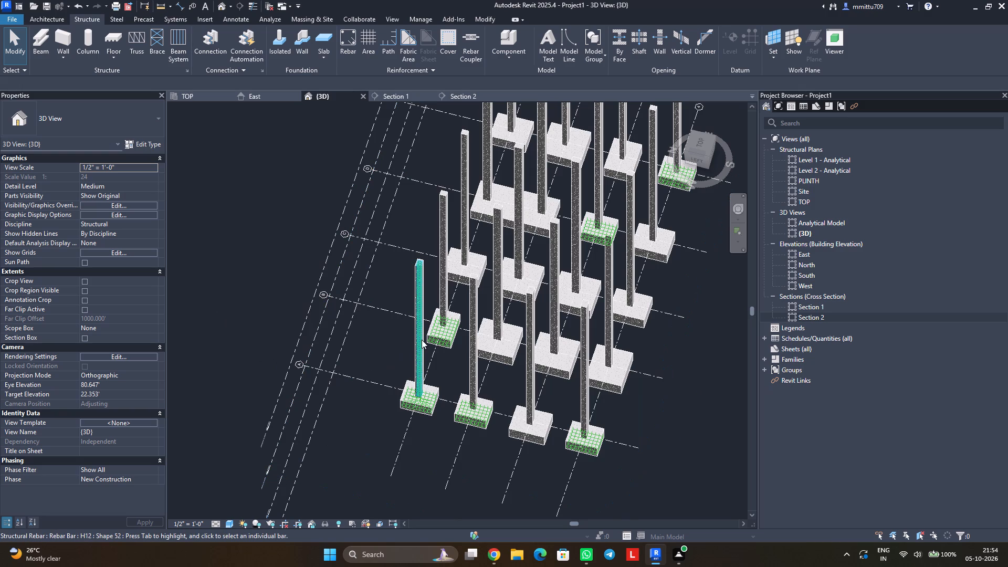
Highlight every column of the A-1 column's type C1 to check where they stand on the grid.
scroll(432, 383, "up", 4)
scroll(424, 381, "down", 1)
scroll(424, 381, "up", 3)
scroll(424, 381, "down", 1)
scroll(424, 381, "up", 6)
scroll(424, 381, "down", 1)
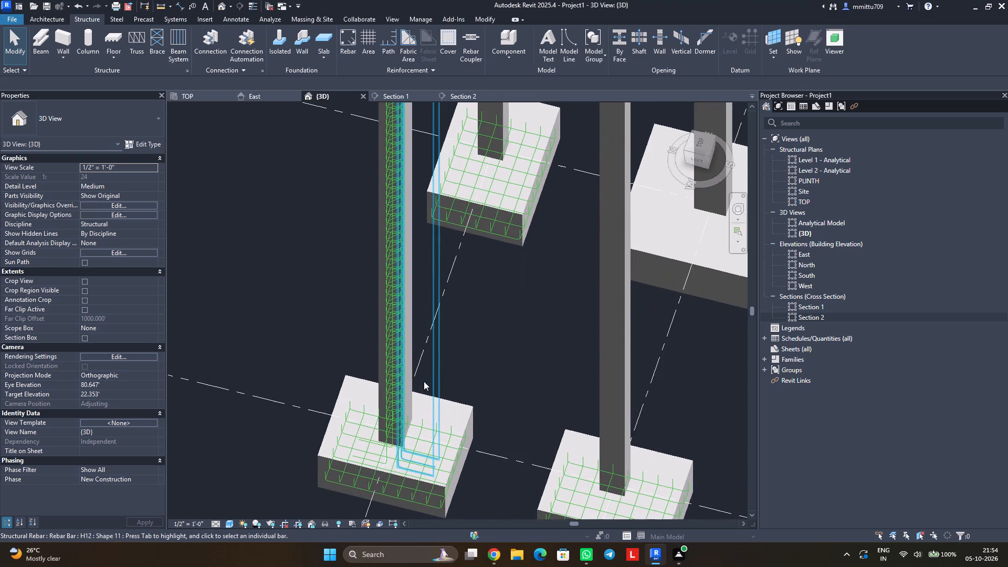
left_click(413, 376)
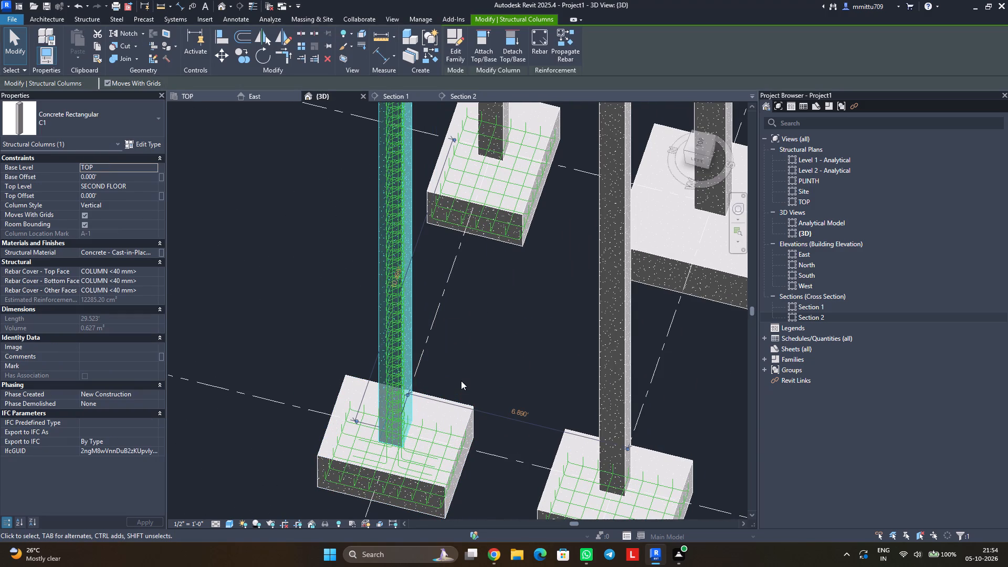
type("SA")
scroll(461, 381, "down", 11)
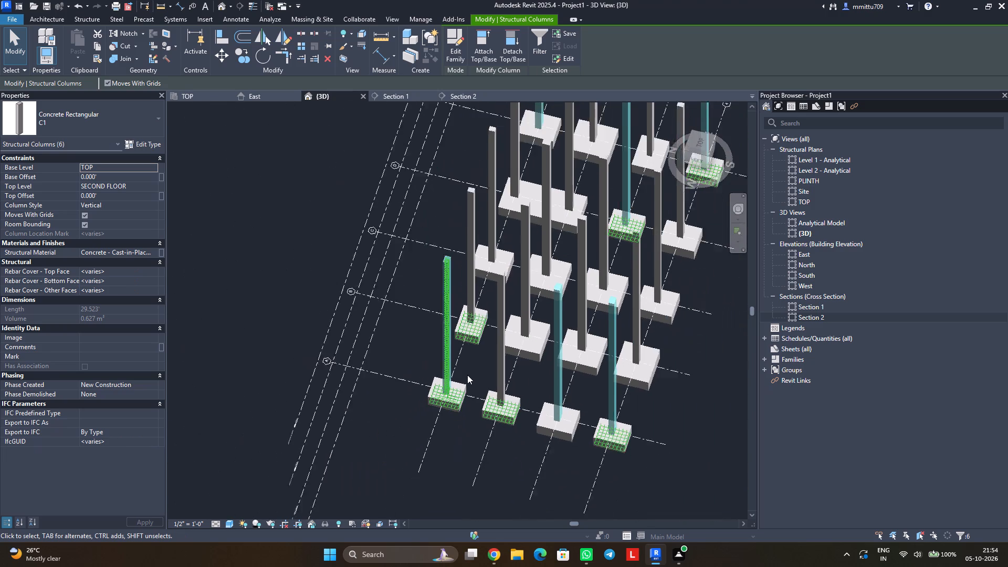
middle_click_drag(471, 354, 453, 385)
scroll(456, 354, "down", 2)
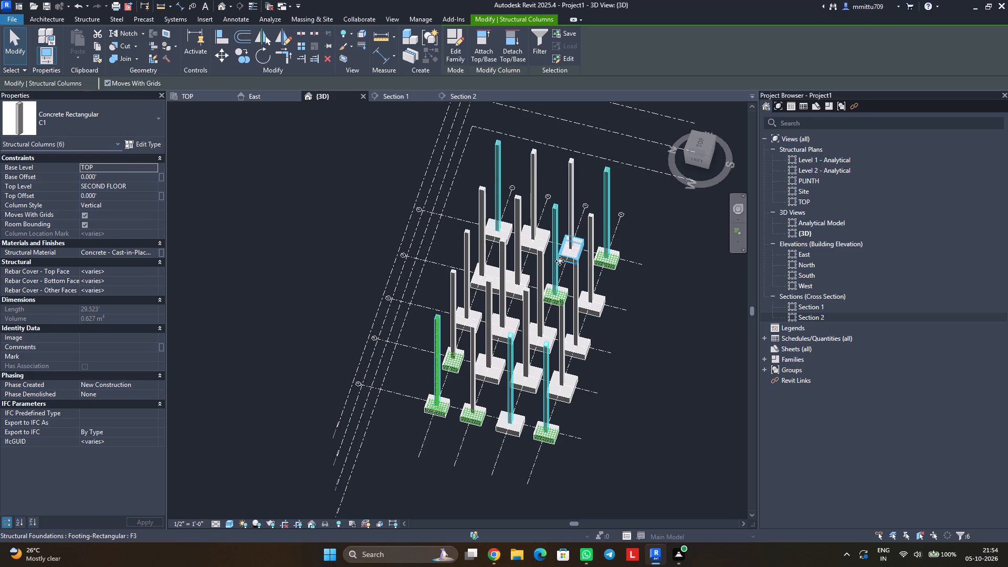
key("Escape")
key("Escape")
key("Escape")
Propagate the A-1 column's two vertical H12 bar sets and its stirrup set, aligned by host, to the C1 columns at E-1 and E-4.
scroll(443, 359, "up", 2)
scroll(443, 359, "down", 1)
scroll(443, 359, "up", 20)
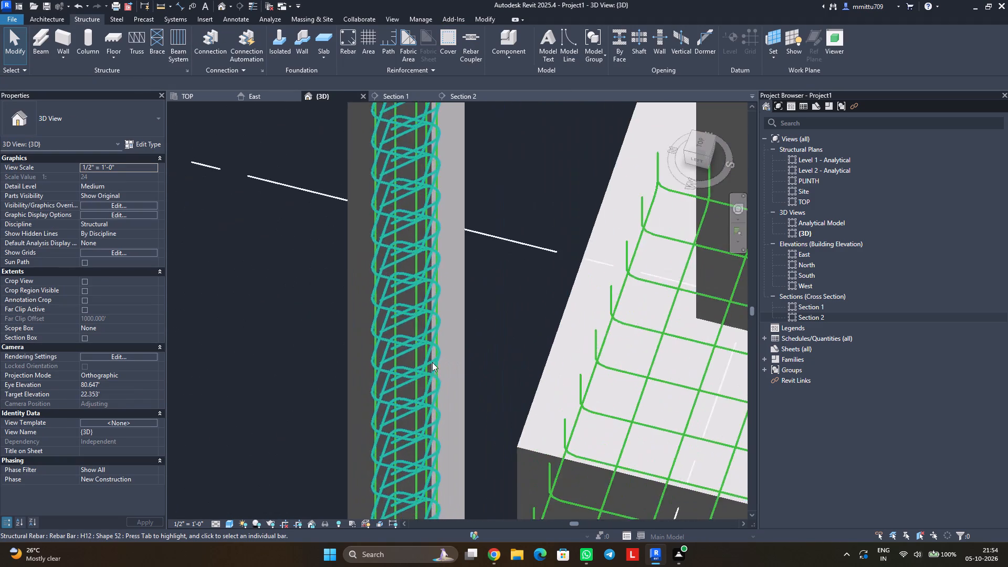
scroll(432, 362, "up", 6)
left_click(404, 348)
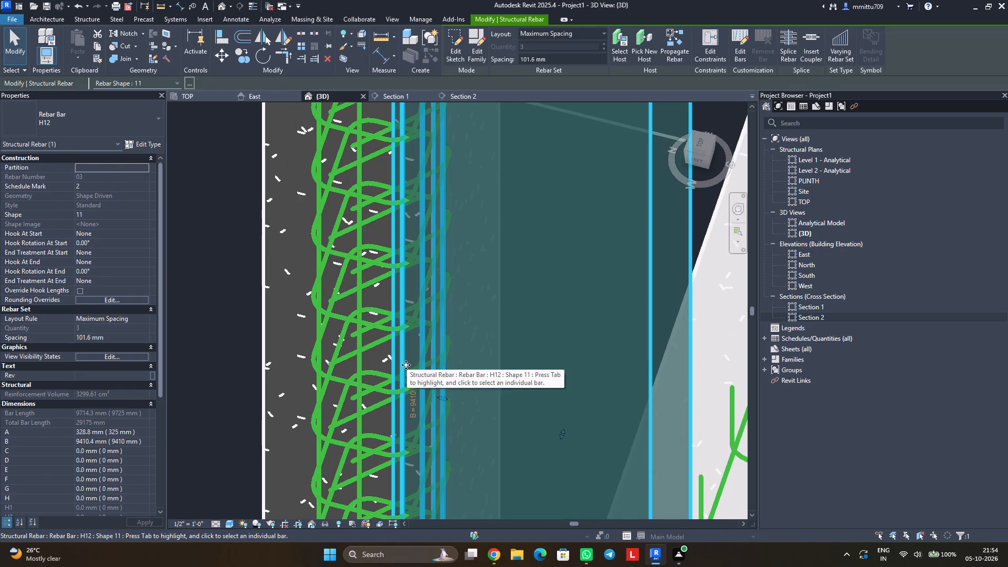
left_click(358, 299, "ctrl")
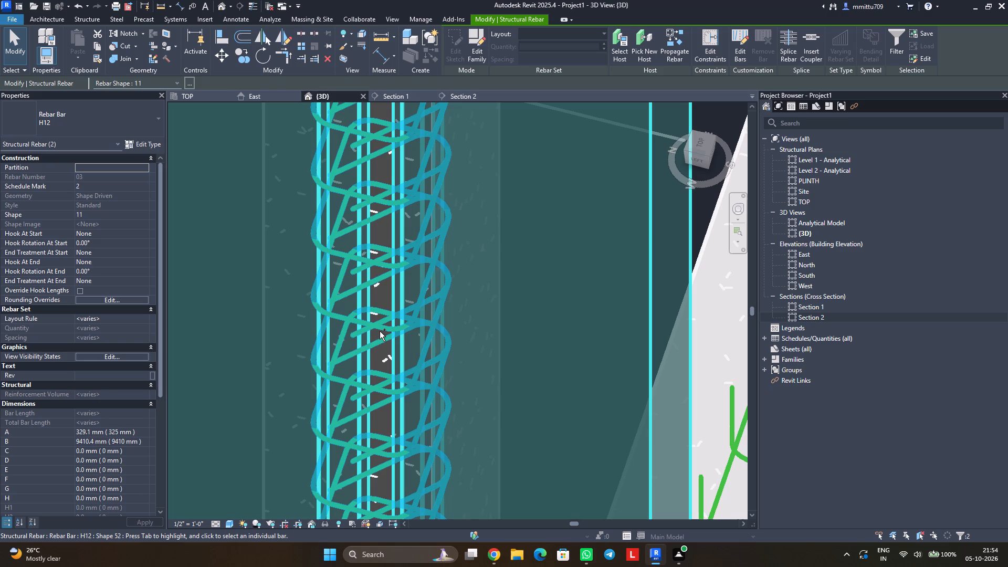
left_click(381, 329, "ctrl")
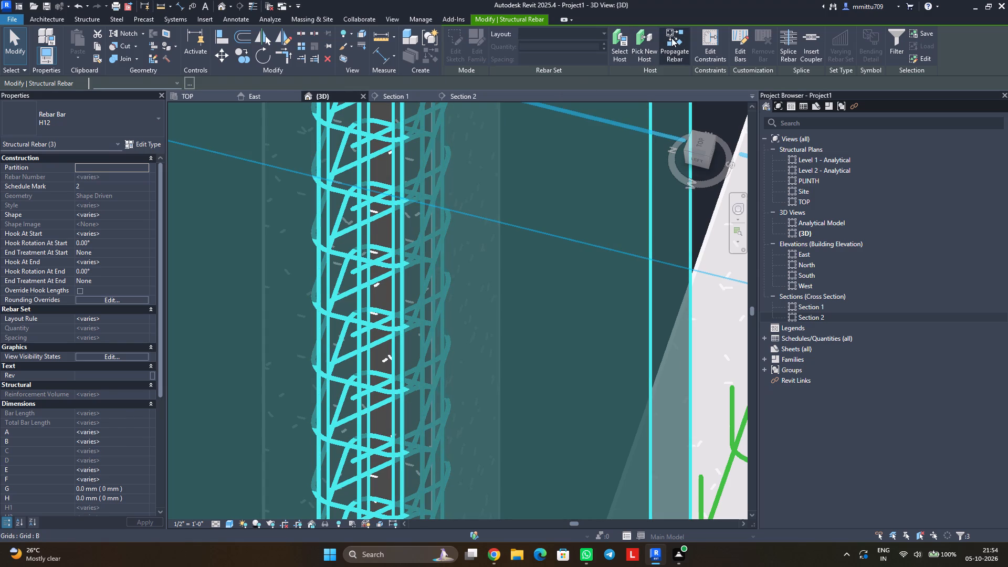
left_click(671, 38)
left_click(453, 50)
scroll(489, 236, "down", 1)
scroll(489, 236, "up", 1)
scroll(489, 236, "down", 8)
scroll(490, 236, "up", 1)
scroll(490, 237, "down", 12)
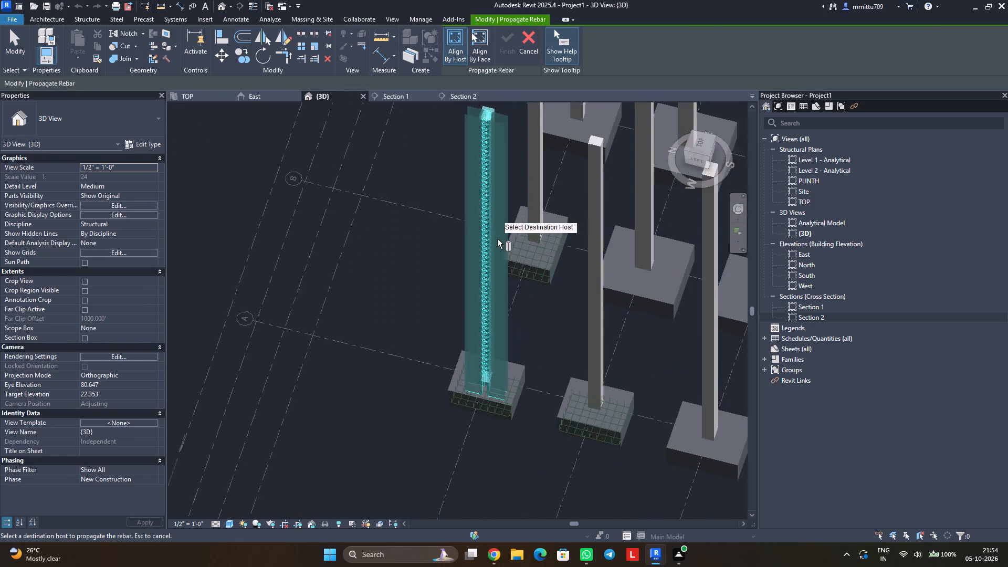
scroll(497, 239, "down", 3)
scroll(497, 239, "up", 1)
scroll(497, 239, "down", 1)
middle_click_drag(502, 251, 494, 281)
scroll(520, 237, "down", 3)
middle_click_drag(501, 246, 475, 272)
scroll(475, 272, "up", 1)
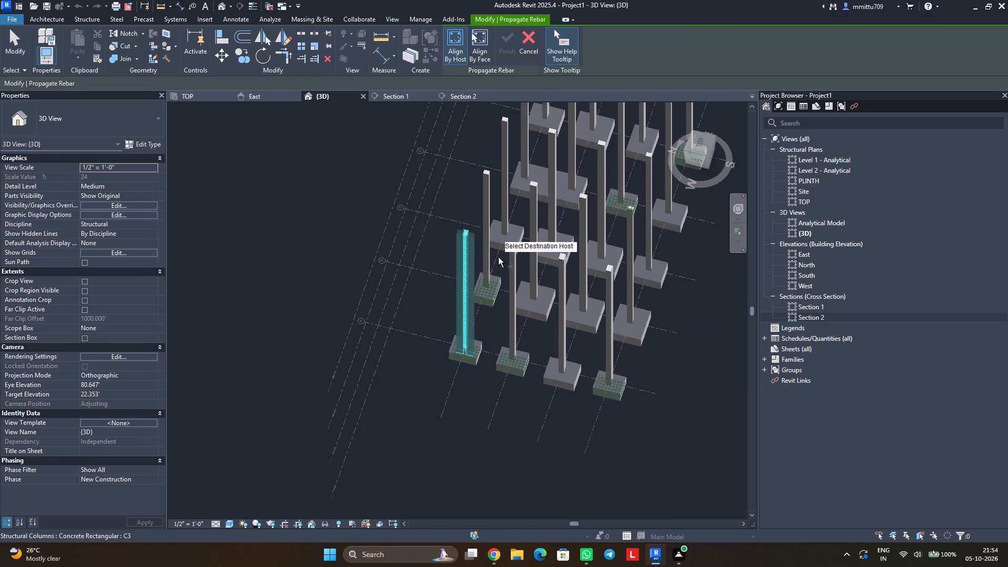
scroll(510, 246, "down", 1)
middle_click_drag(510, 246, 495, 272)
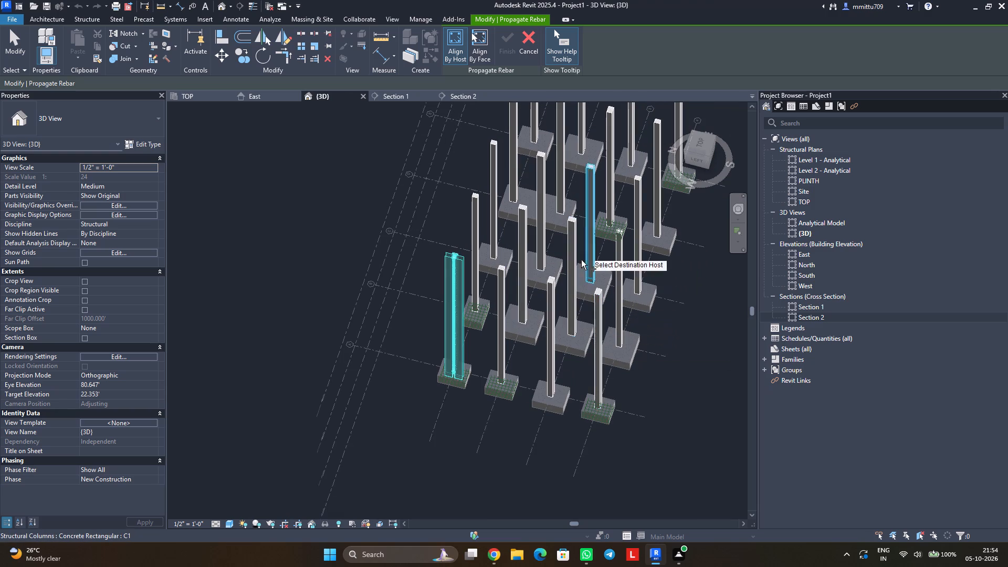
middle_click_drag(561, 228, 522, 296)
left_click(499, 128)
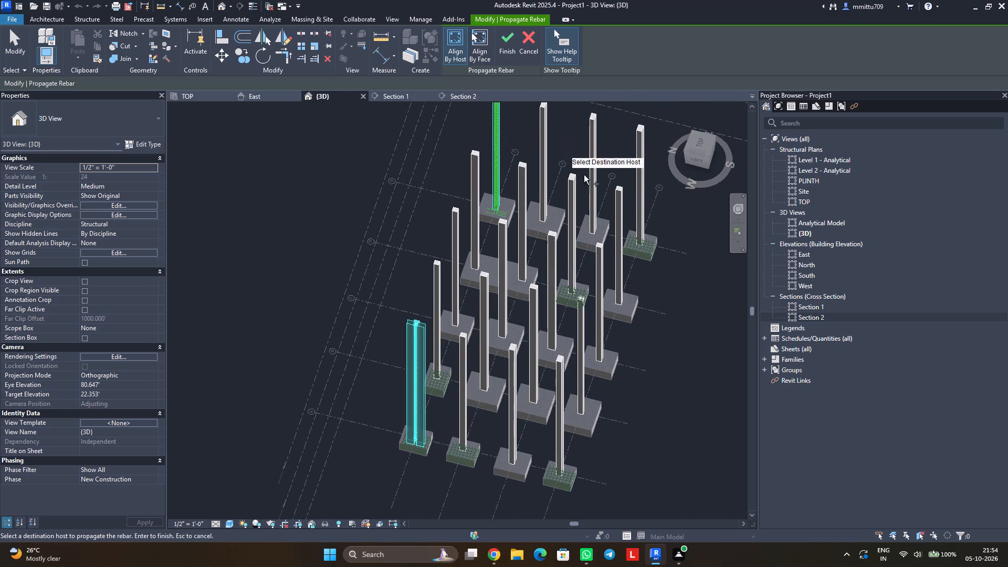
left_click(638, 160)
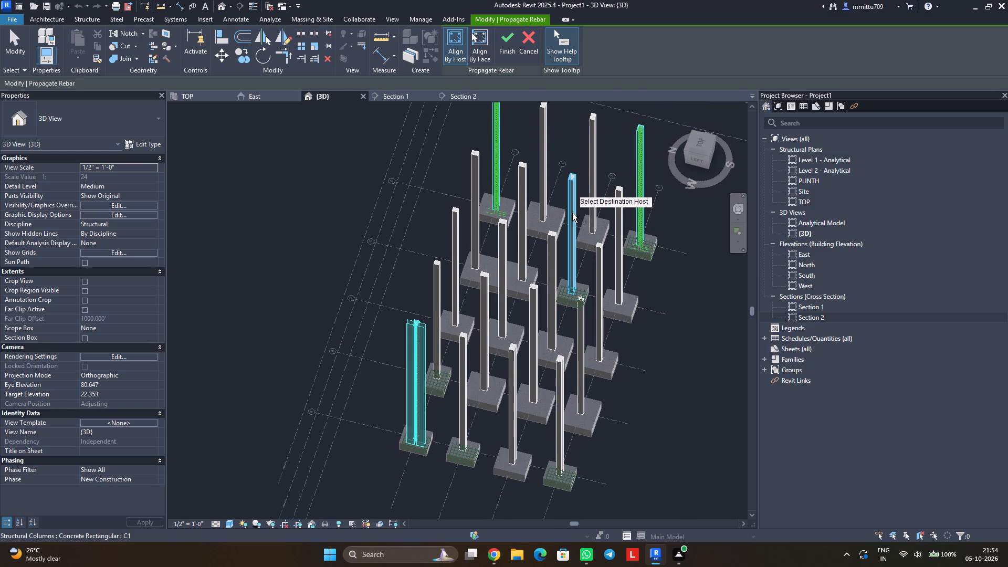
Include the C1 columns at D-3 and A-4 as destinations and finish propagating the column rebar.
left_click(572, 213)
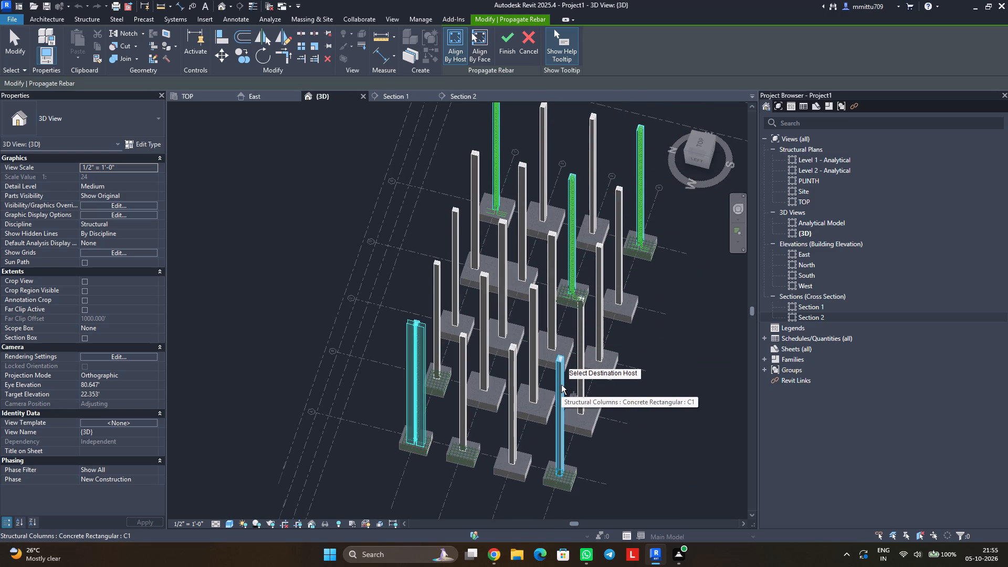
left_click(561, 385)
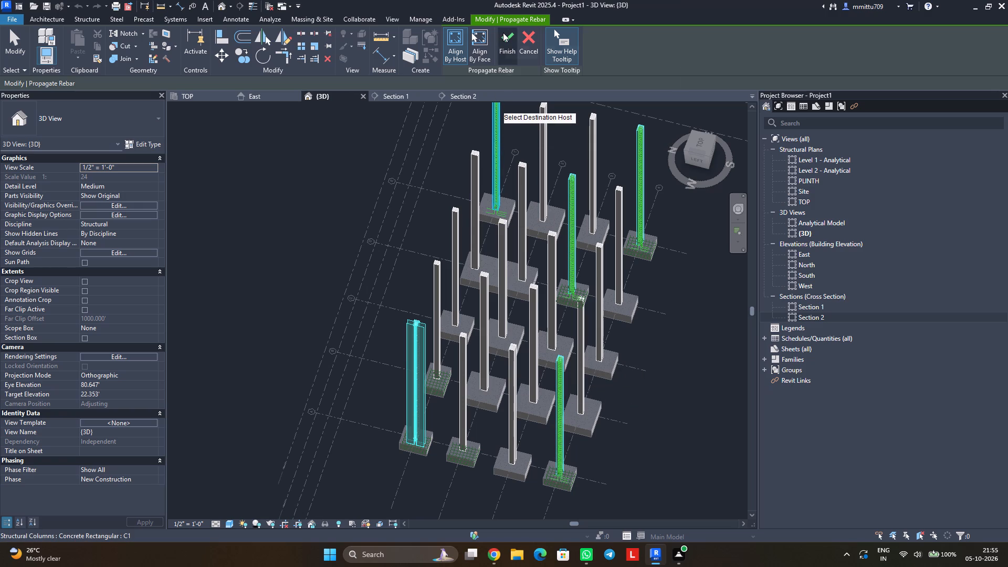
left_click(503, 33)
left_click(298, 216)
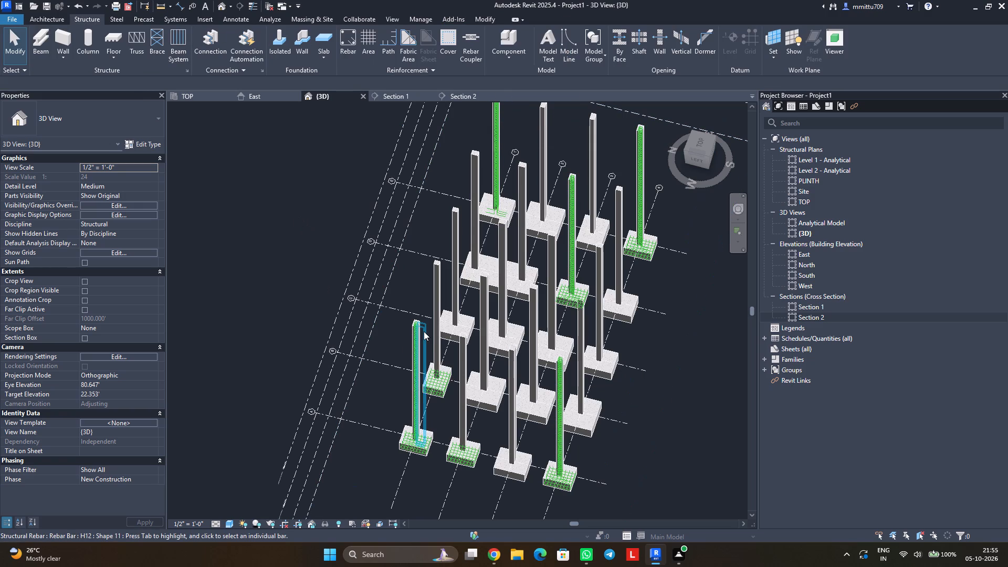
Highlight all type C1 columns again to check which of them have received the propagated rebar.
scroll(418, 327, "up", 1)
scroll(418, 327, "down", 1)
scroll(418, 327, "up", 3)
scroll(418, 325, "down", 1)
scroll(418, 325, "up", 11)
scroll(421, 322, "down", 2)
scroll(421, 322, "up", 3)
left_click(421, 322)
type("SA")
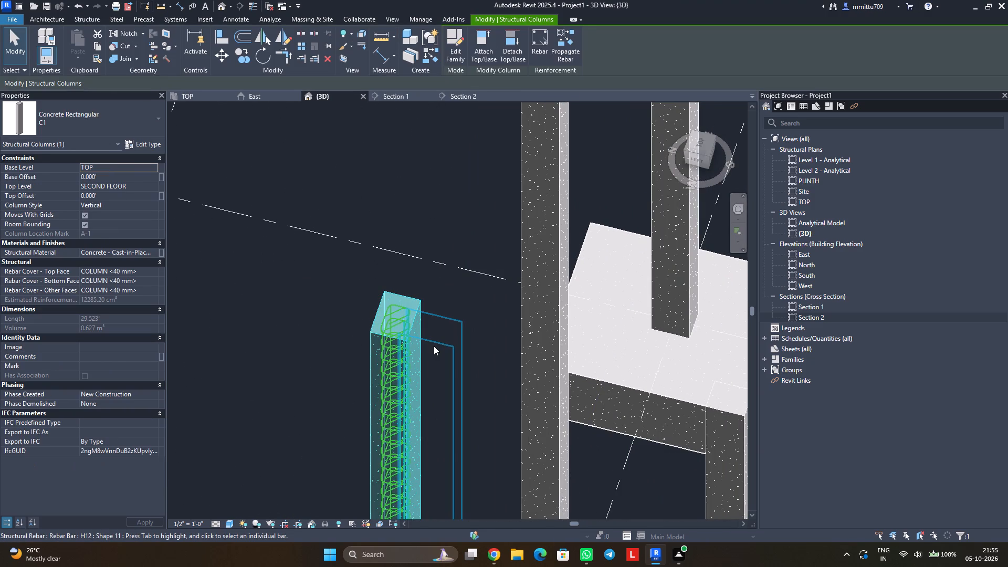
scroll(434, 346, "down", 8)
scroll(439, 345, "up", 1)
scroll(439, 345, "down", 5)
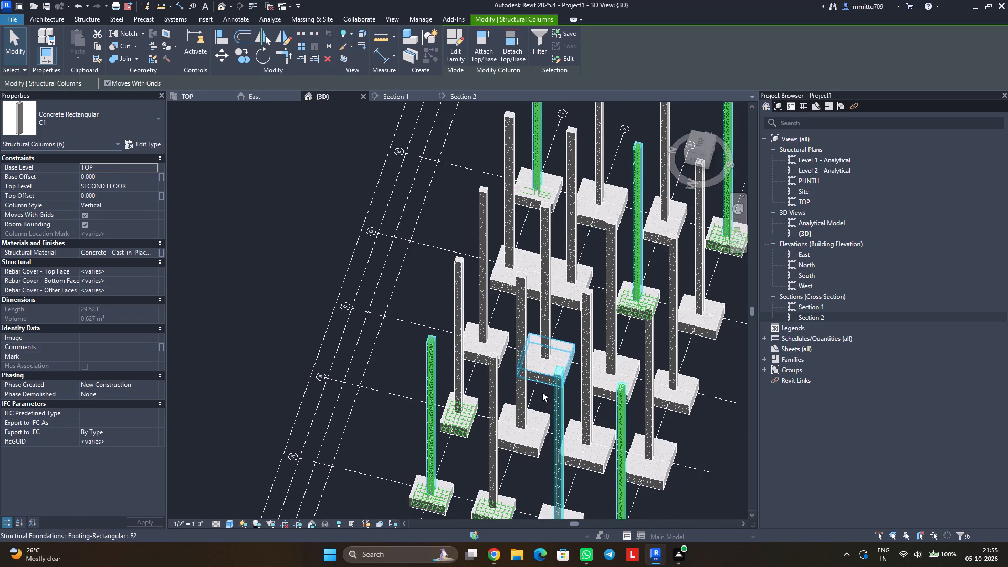
middle_click_drag(542, 400, 542, 421)
key("Escape")
key("Escape")
Propagate the A-1 column's two vertical H12 bar sets and its stirrup set, aligned by host, to the C1 column at A-3.
scroll(433, 401, "up", 4)
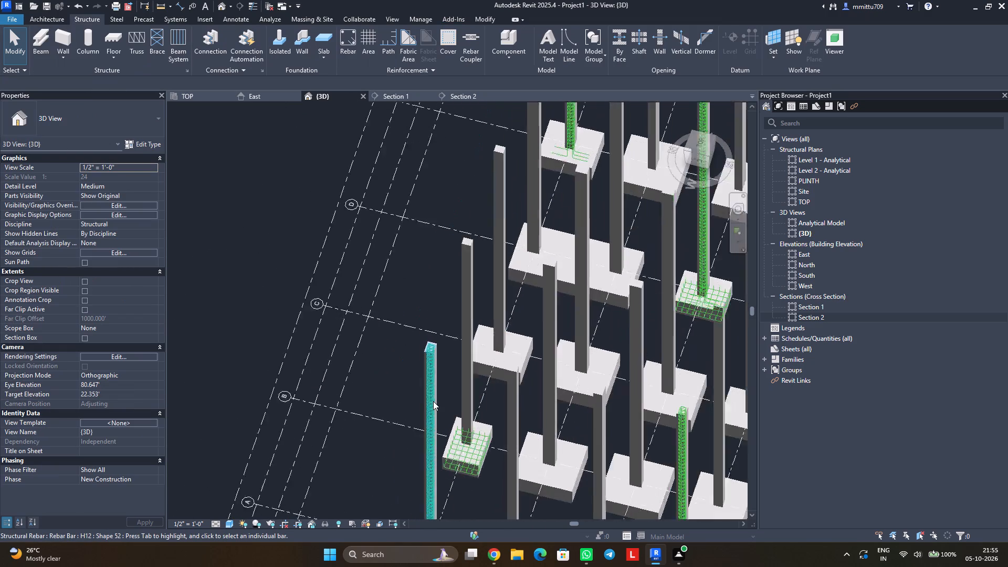
scroll(433, 401, "up", 3)
scroll(433, 401, "down", 1)
scroll(433, 401, "up", 2)
scroll(433, 401, "down", 1)
scroll(433, 401, "up", 4)
scroll(433, 401, "down", 1)
scroll(433, 401, "up", 3)
scroll(433, 401, "down", 2)
scroll(433, 401, "up", 3)
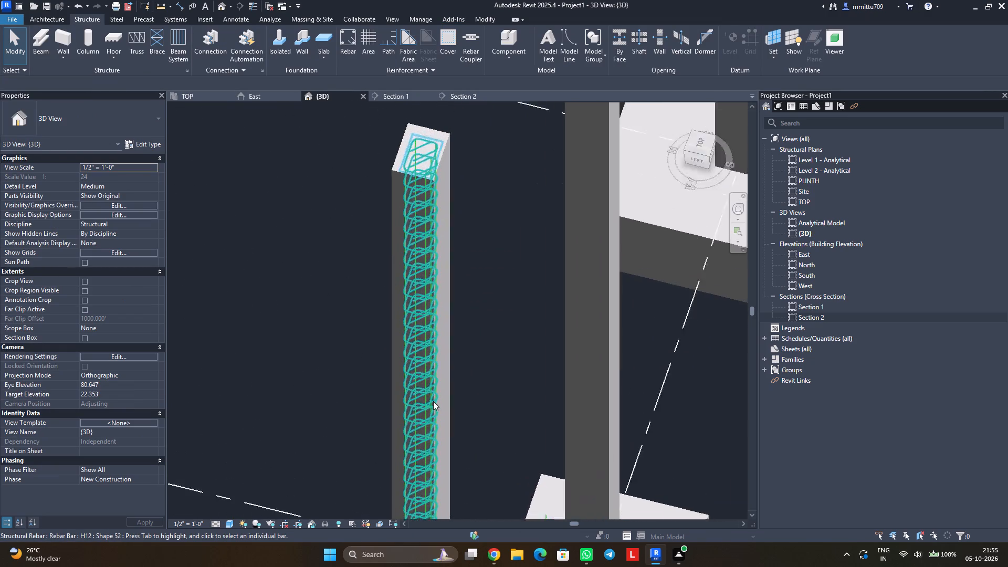
scroll(433, 401, "up", 2)
scroll(433, 395, "down", 1)
scroll(433, 395, "up", 3)
left_click(422, 386)
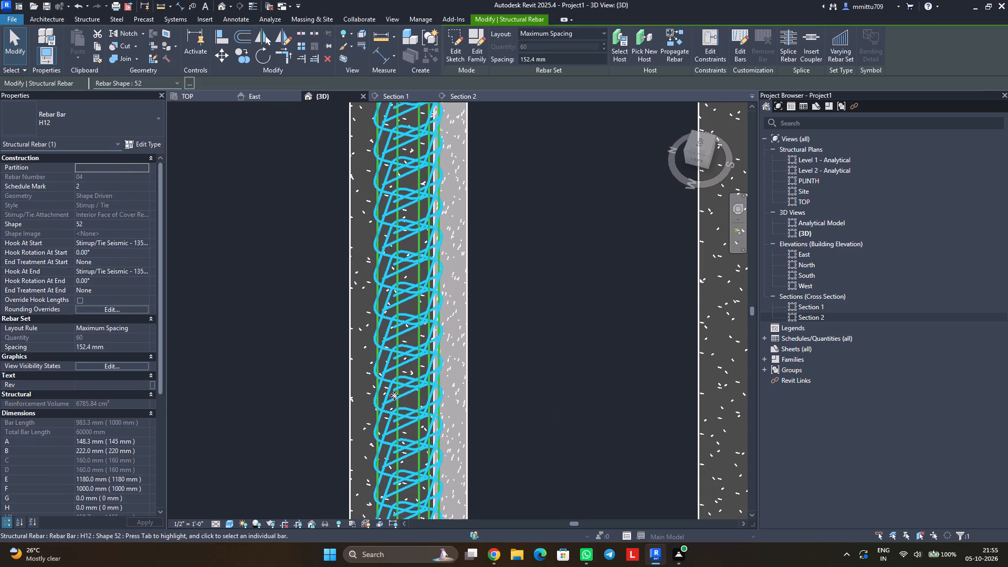
scroll(415, 384, "up", 2)
scroll(417, 391, "down", 1)
scroll(417, 391, "up", 3)
scroll(421, 400, "down", 1)
scroll(421, 400, "up", 5)
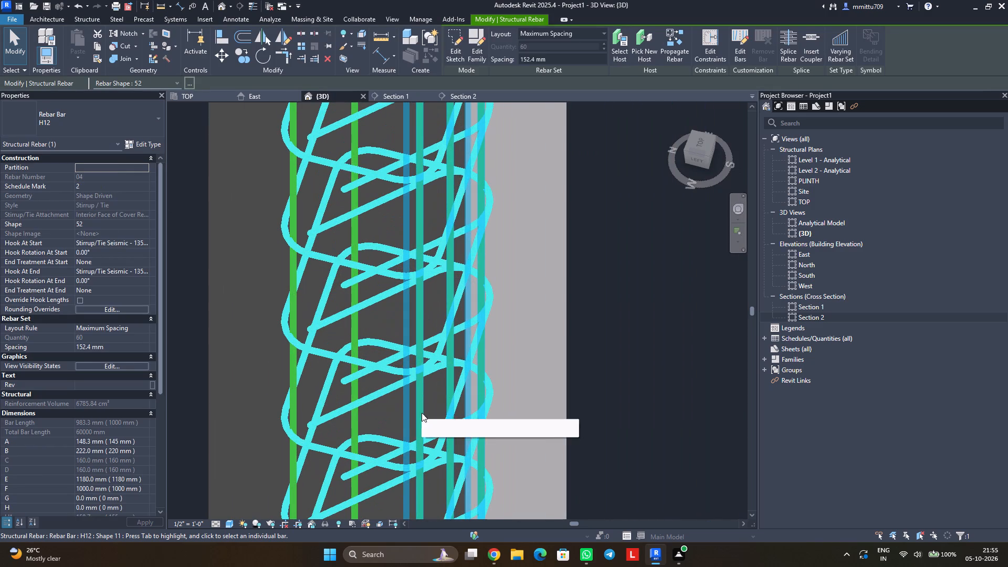
left_click(422, 413, "ctrl")
left_click(354, 419, "ctrl")
scroll(409, 403, "down", 2)
scroll(409, 402, "up", 1)
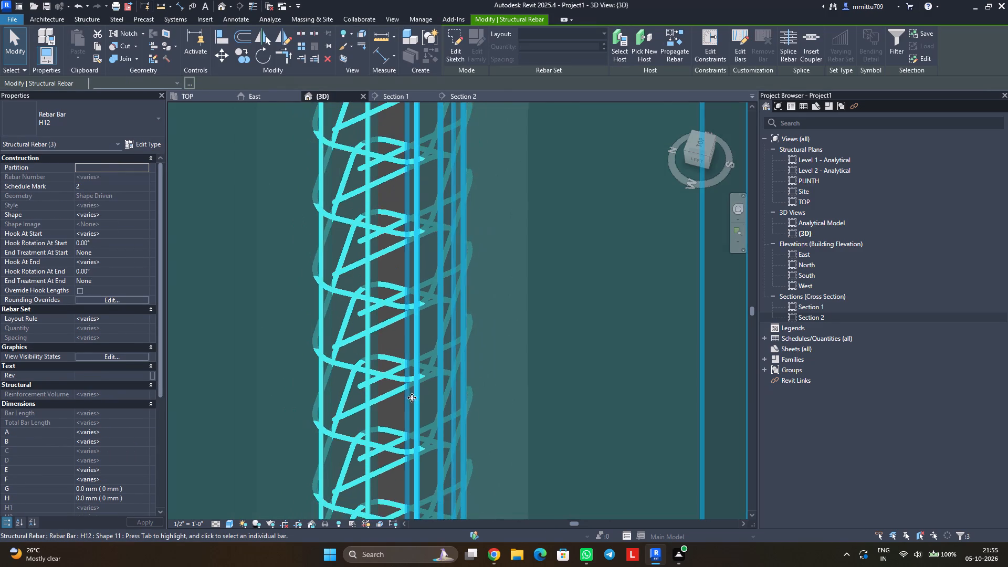
scroll(413, 392, "down", 5)
left_click(670, 42)
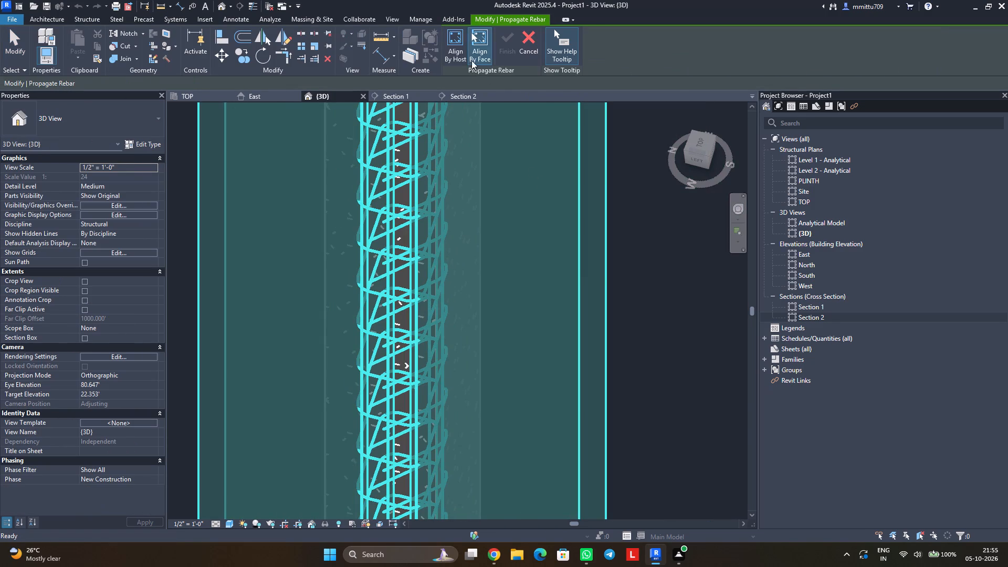
left_click(452, 48)
scroll(510, 195, "down", 11)
scroll(518, 250, "up", 1)
scroll(518, 250, "down", 2)
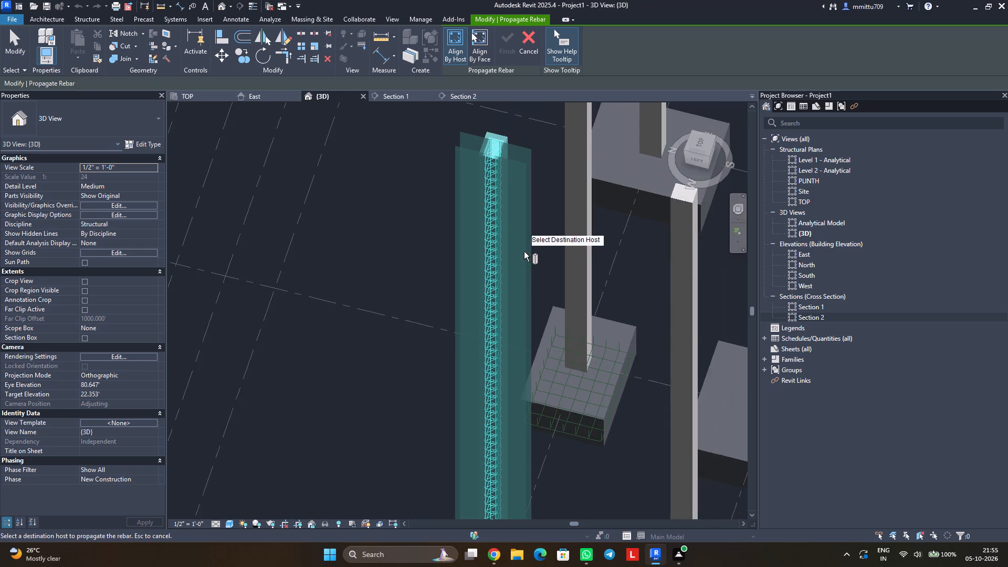
scroll(524, 254, "down", 11)
middle_click_drag(594, 301, 550, 314)
scroll(550, 314, "up", 2)
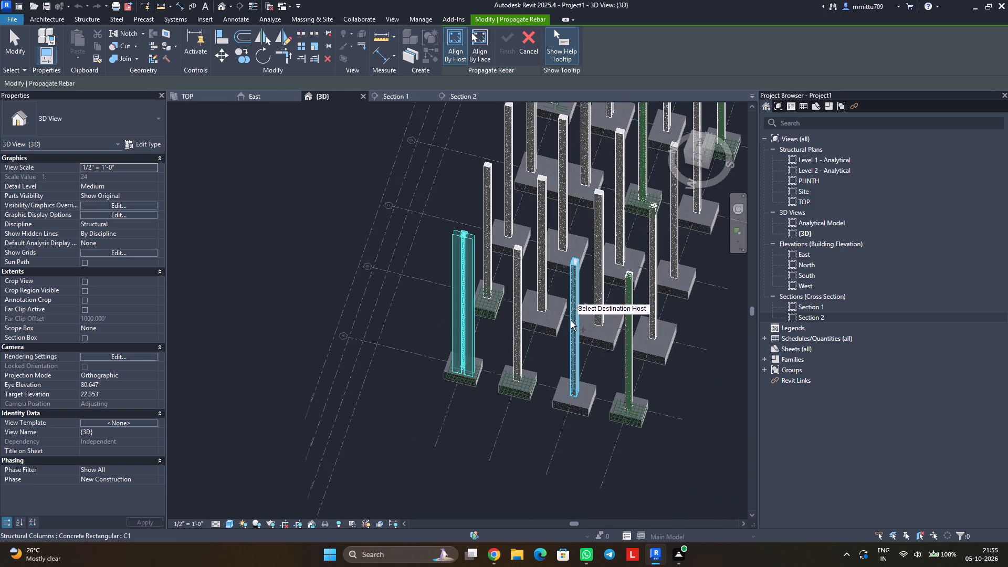
left_click(572, 322)
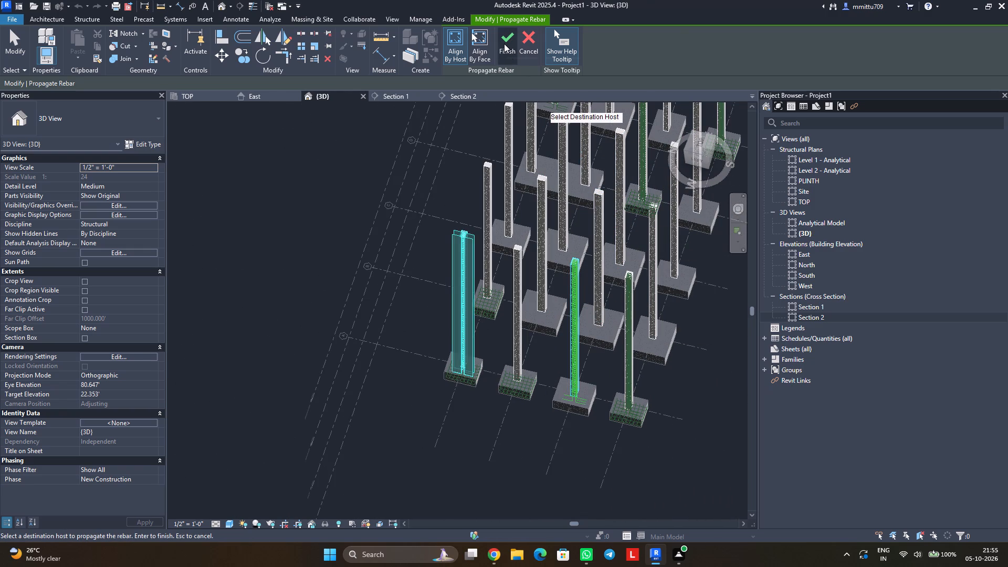
left_click(504, 44)
left_click(520, 444)
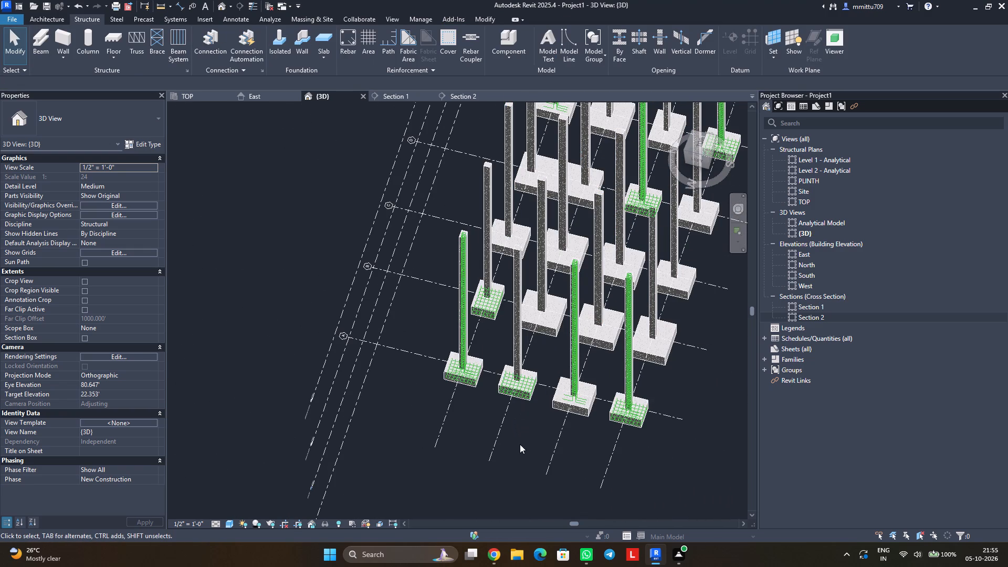
Inspect the column bars and footing reinforcement at the base of the A-3 column and its neighbours along grid A.
scroll(559, 406, "up", 4)
scroll(559, 406, "down", 1)
scroll(569, 405, "up", 5)
scroll(571, 405, "down", 1)
scroll(571, 405, "up", 3)
scroll(571, 405, "down", 1)
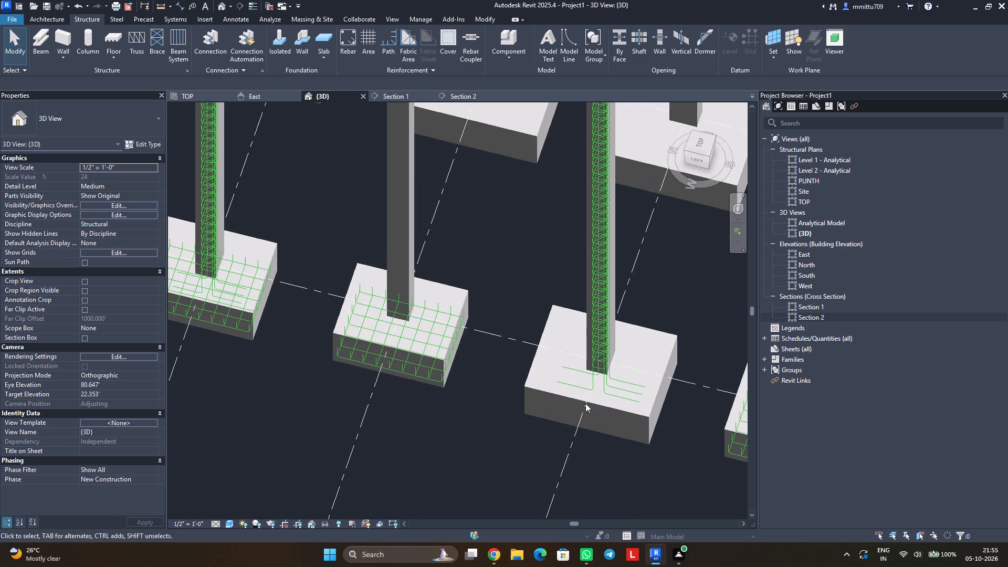
scroll(598, 397, "up", 4)
scroll(598, 397, "down", 12)
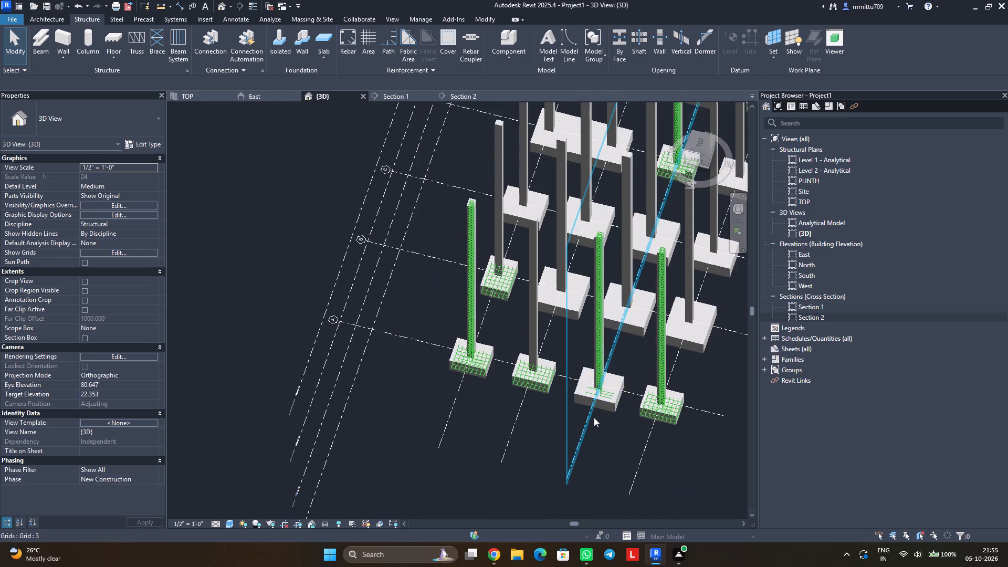
scroll(591, 423, "down", 1)
scroll(587, 428, "up", 1)
key("Escape")
key("Escape")
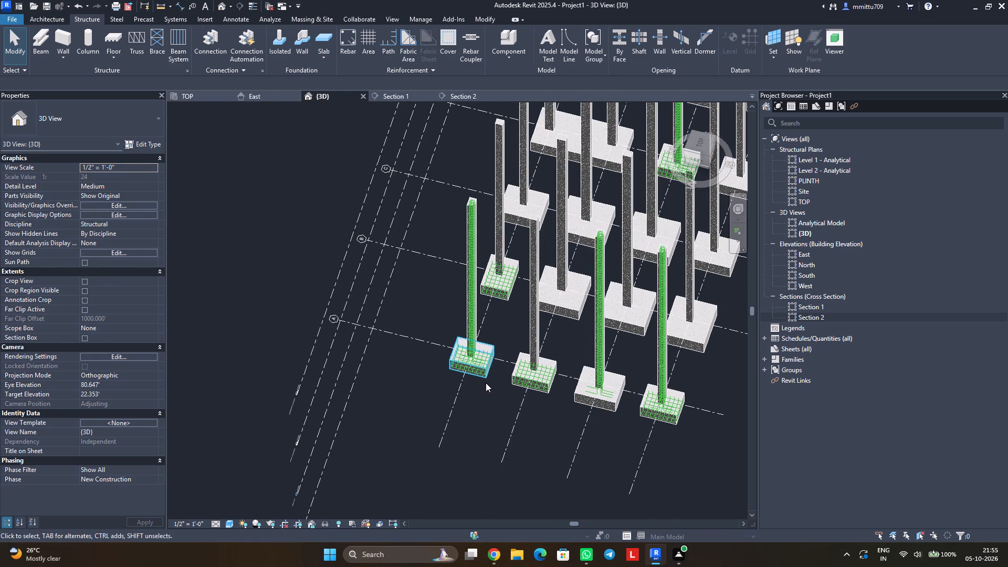
Highlight every footing of the A-1 footing's type F1 to check which footings share its reinforcement.
left_click(486, 383)
type("SA")
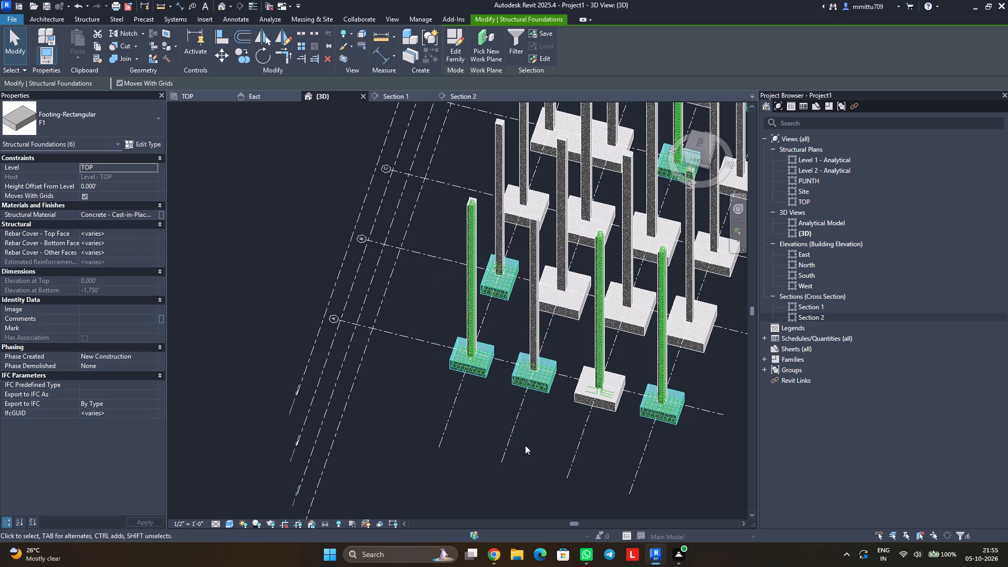
middle_click_drag(550, 446, 539, 480)
scroll(540, 479, "down", 2)
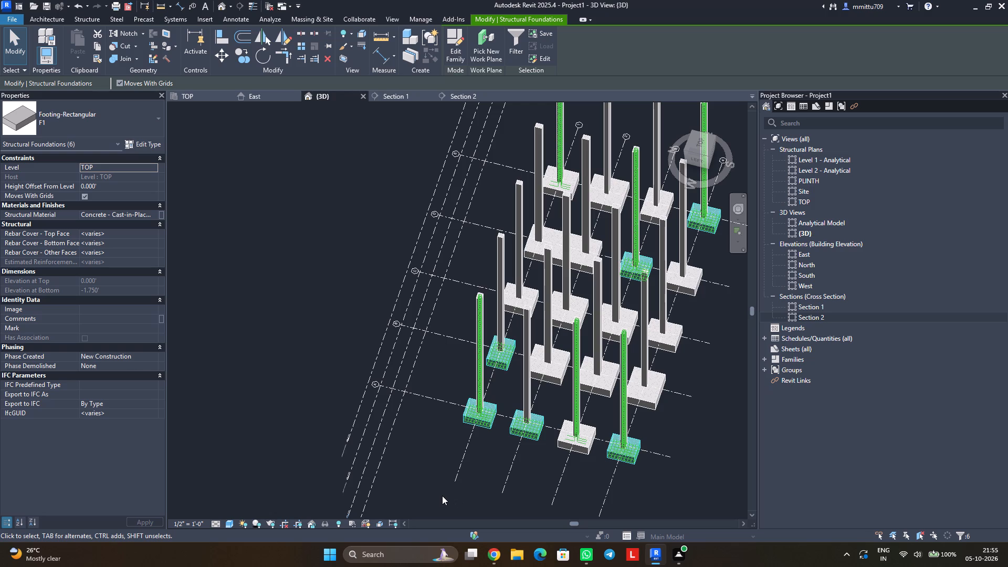
key("Escape")
key("Escape")
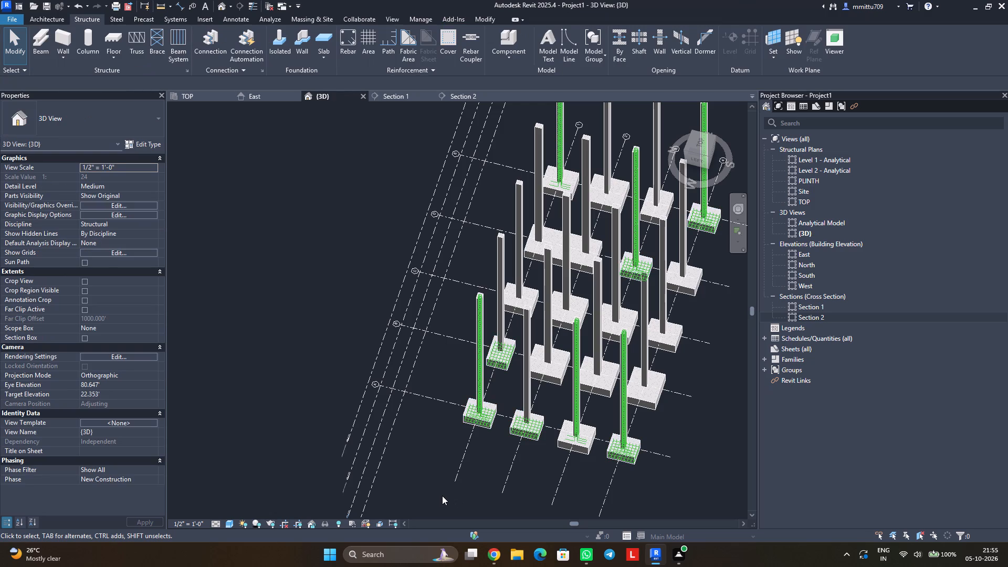
Highlight all type C3 columns and all type C2 columns in turn to check where each type stands on the grid.
left_click(498, 252)
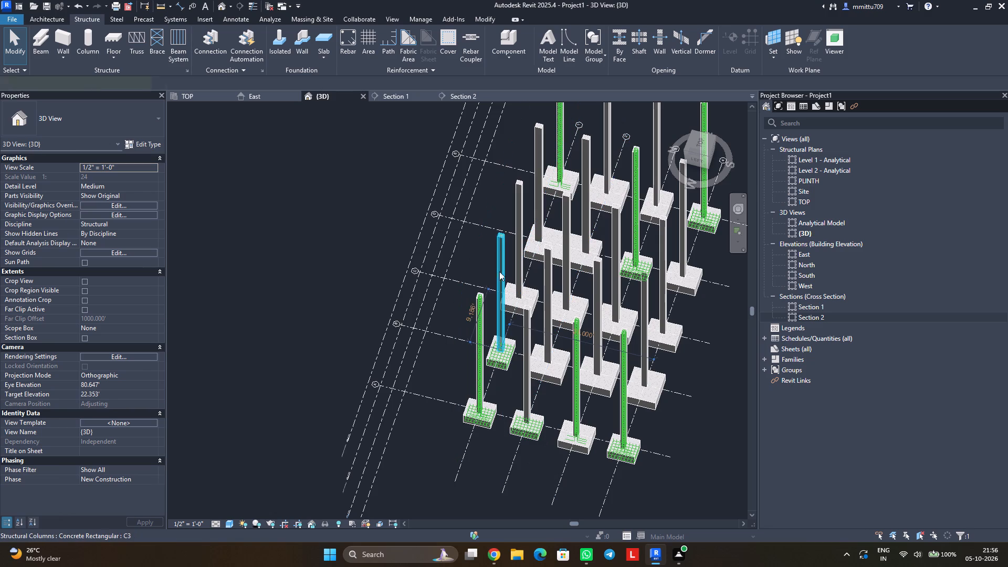
type("SA")
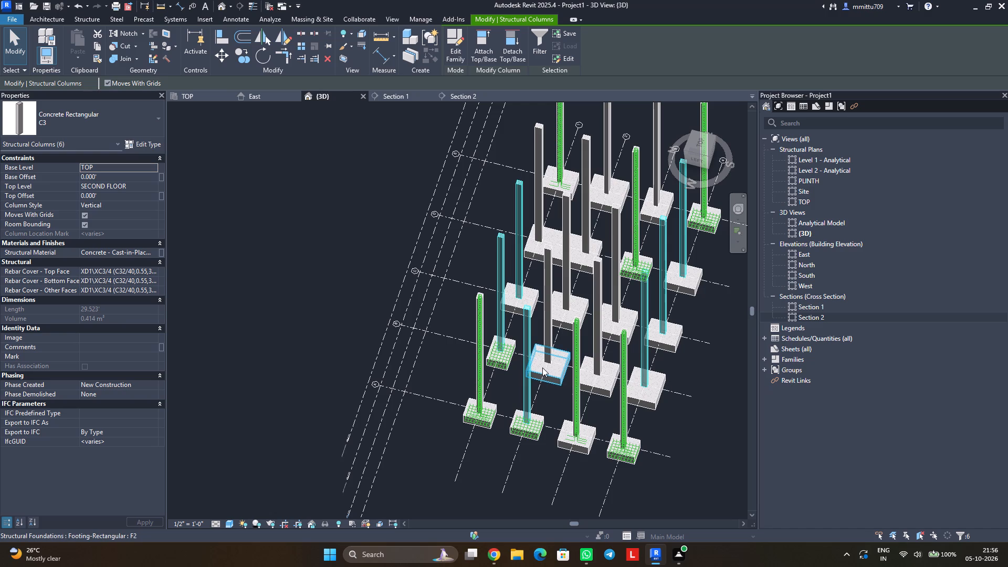
key("Escape")
key("Escape")
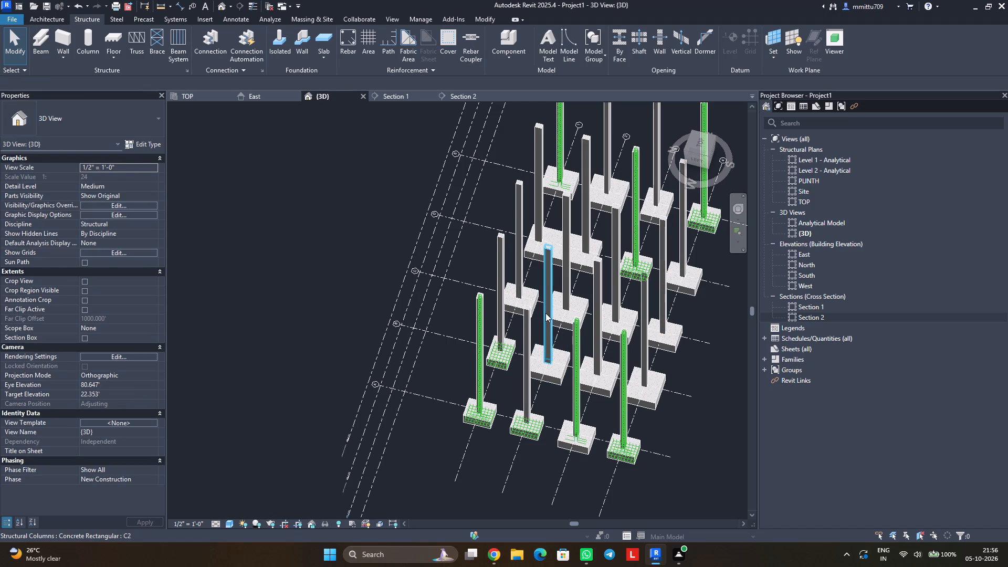
left_click(549, 318)
type("SA")
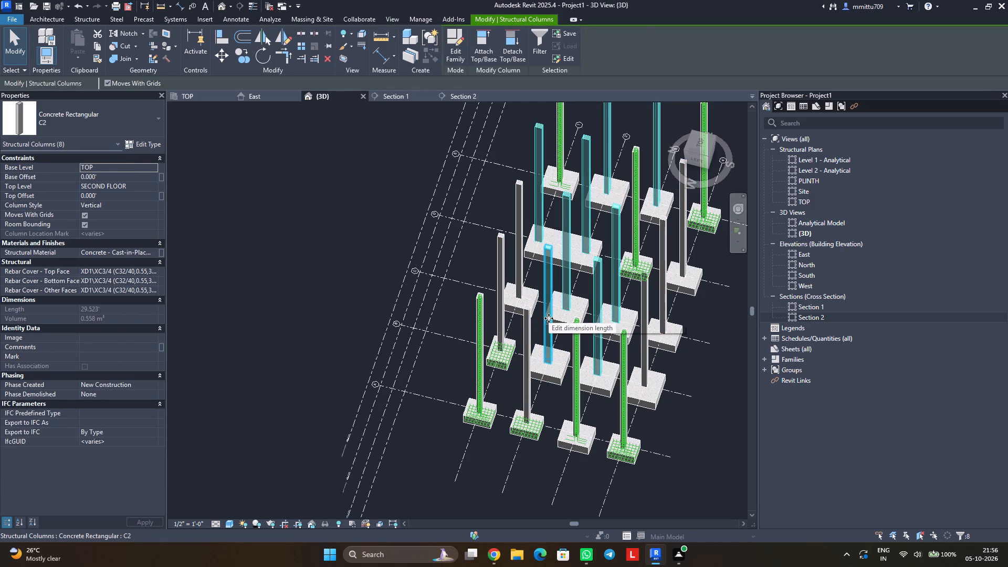
key("Escape")
key("Escape")
left_click(529, 334)
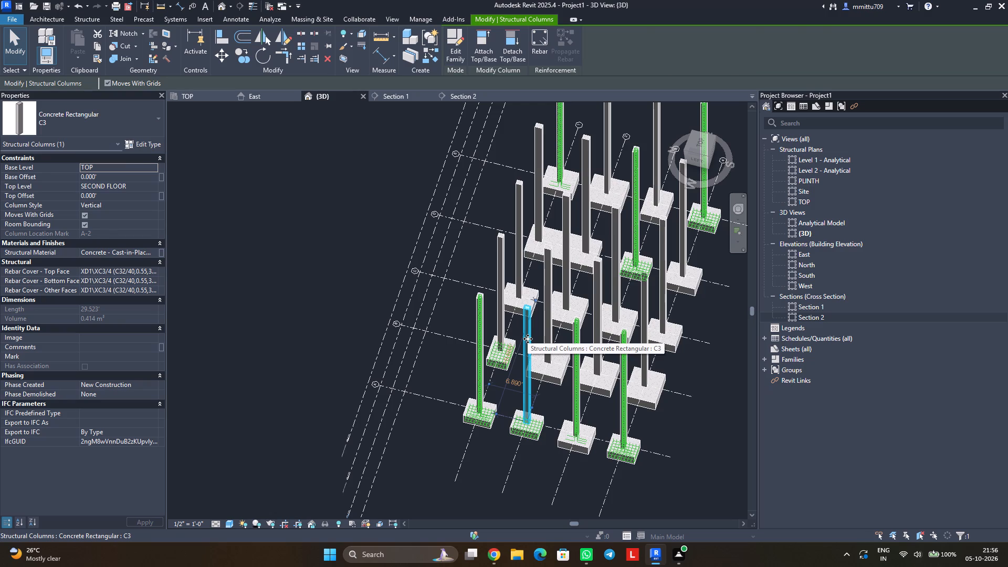
key("Escape")
left_click(544, 303)
key("Escape")
key("Escape")
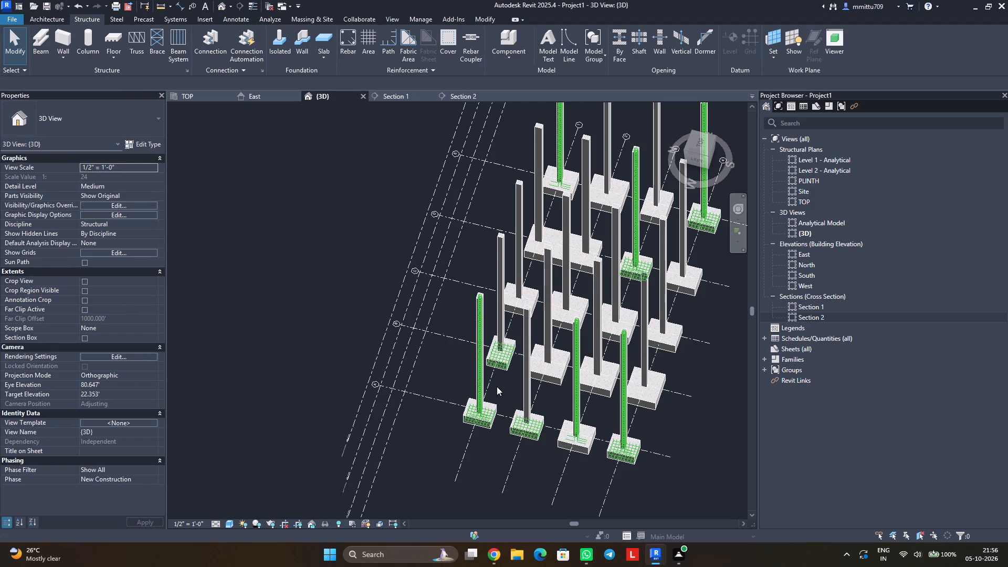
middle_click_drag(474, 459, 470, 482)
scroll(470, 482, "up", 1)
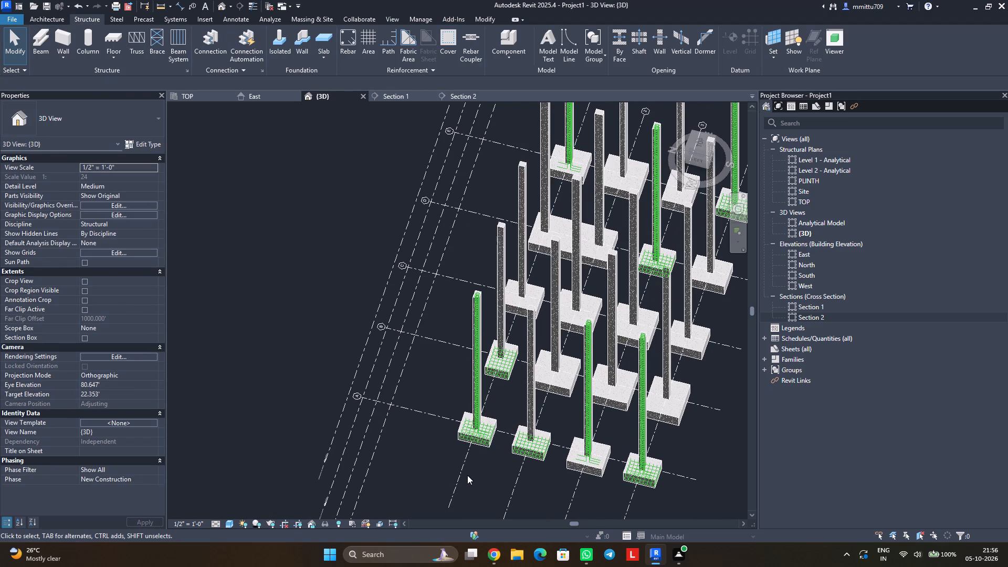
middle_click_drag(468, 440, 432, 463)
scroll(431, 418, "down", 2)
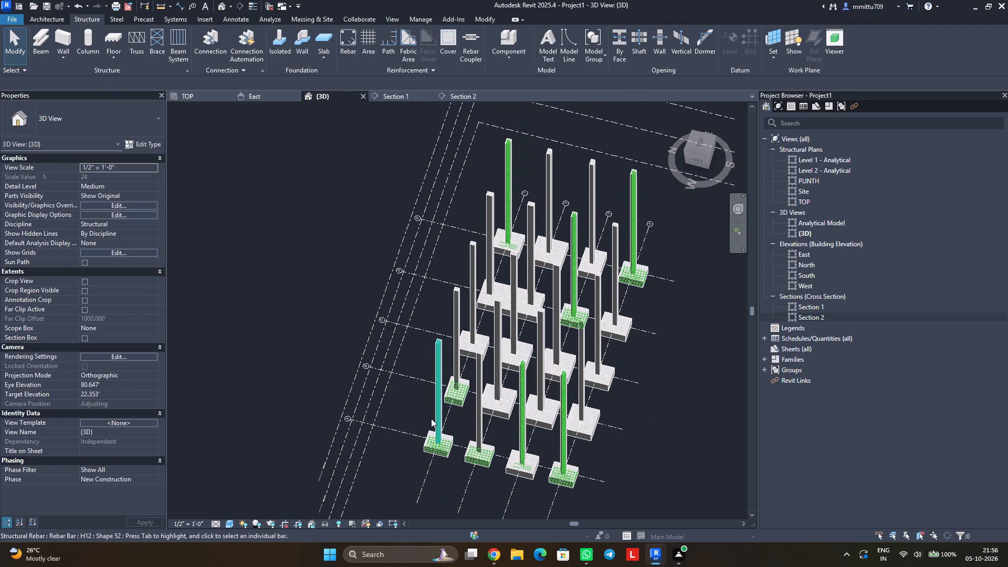
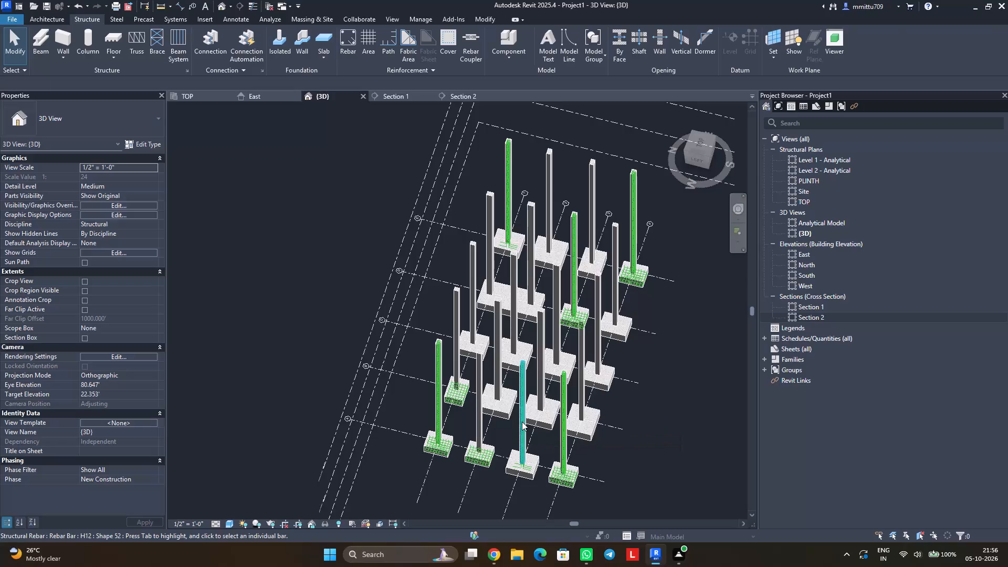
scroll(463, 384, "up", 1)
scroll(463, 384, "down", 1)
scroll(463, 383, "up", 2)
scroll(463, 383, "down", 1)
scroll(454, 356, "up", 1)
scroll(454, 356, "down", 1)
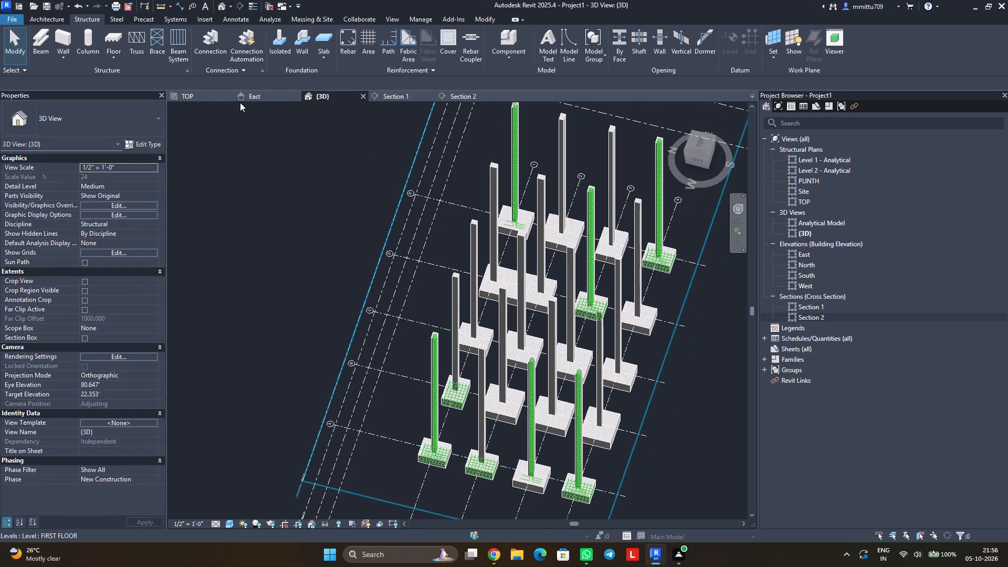
In the TOP structural plan, check the column types at grid intersections C-1 and B-1.
left_click(209, 99)
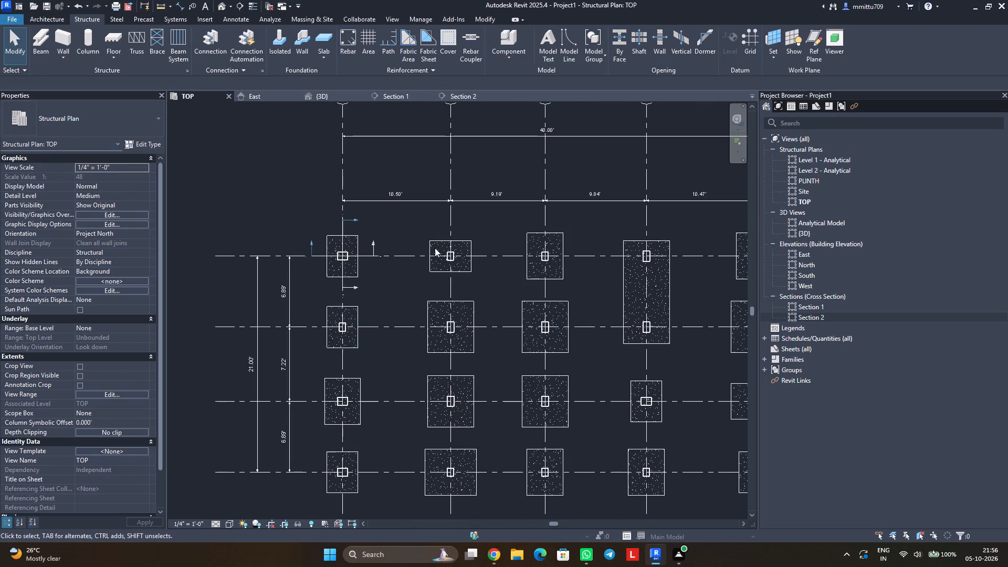
left_click(542, 253)
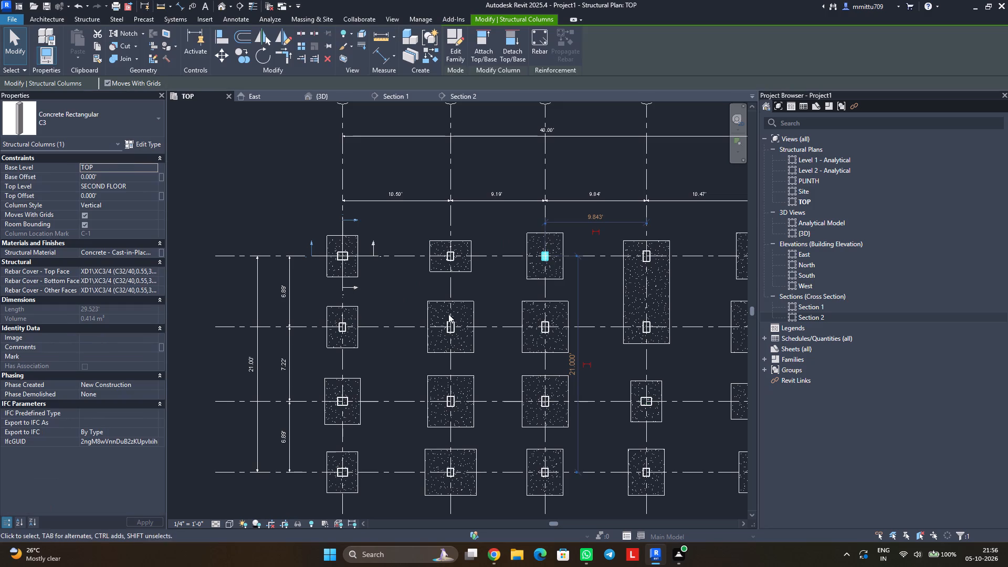
left_click(406, 232)
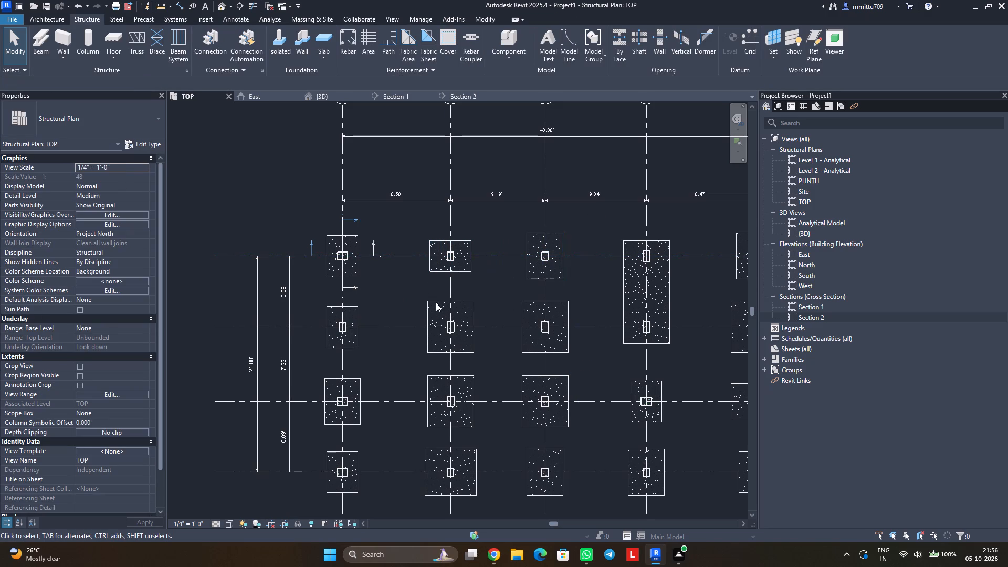
scroll(450, 254, "up", 2)
scroll(450, 254, "down", 1)
scroll(450, 254, "up", 5)
scroll(450, 258, "down", 2)
scroll(450, 258, "up", 1)
scroll(450, 258, "down", 2)
scroll(450, 258, "up", 1)
scroll(450, 258, "down", 1)
scroll(450, 258, "up", 7)
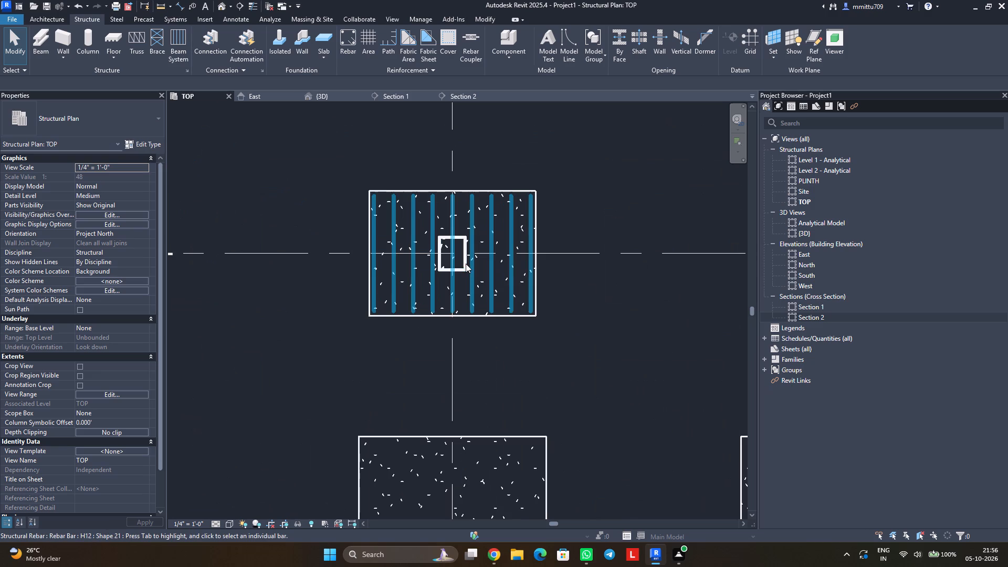
left_click(466, 264)
key("Escape")
key("Escape")
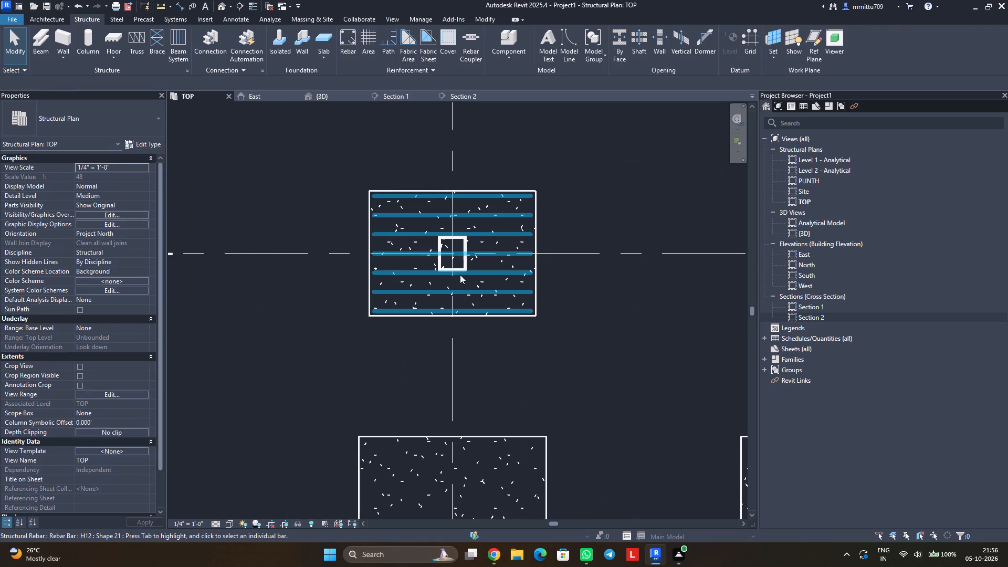
left_click(465, 262)
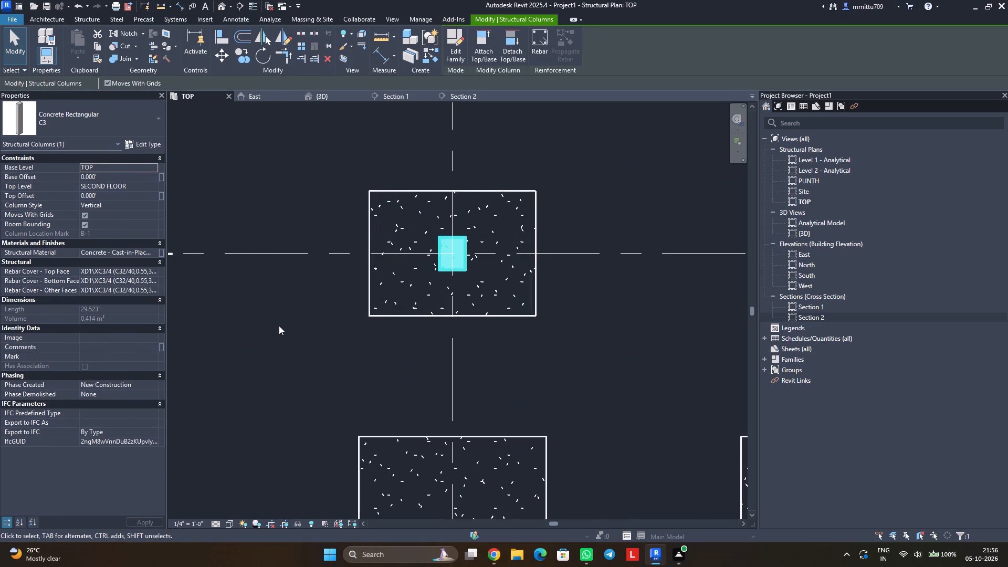
key("Escape")
key("Escape")
Draw a section along grid 1 through the footing and column at B-1, spanning just beyond the footing's sides.
left_click(244, 2)
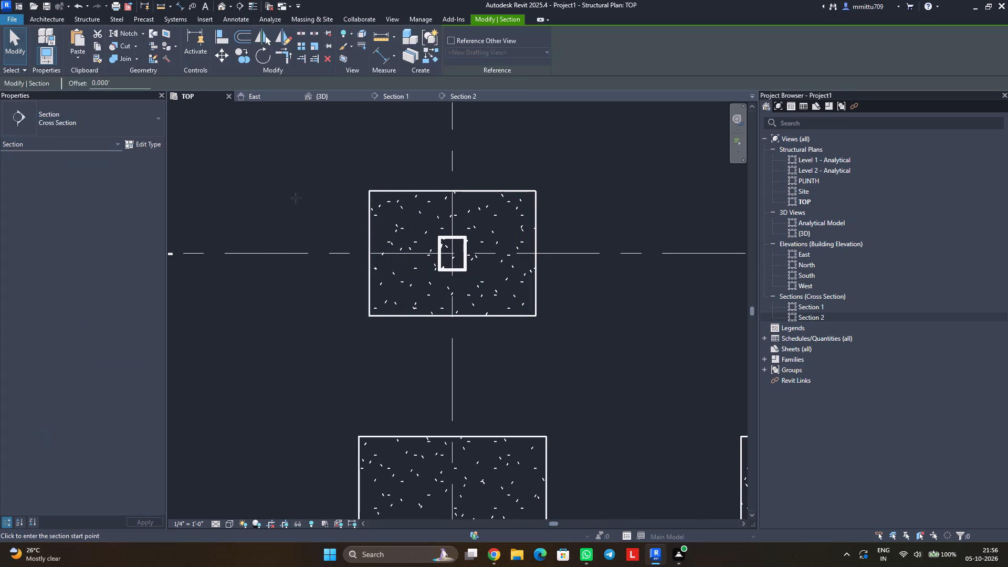
left_click(324, 251)
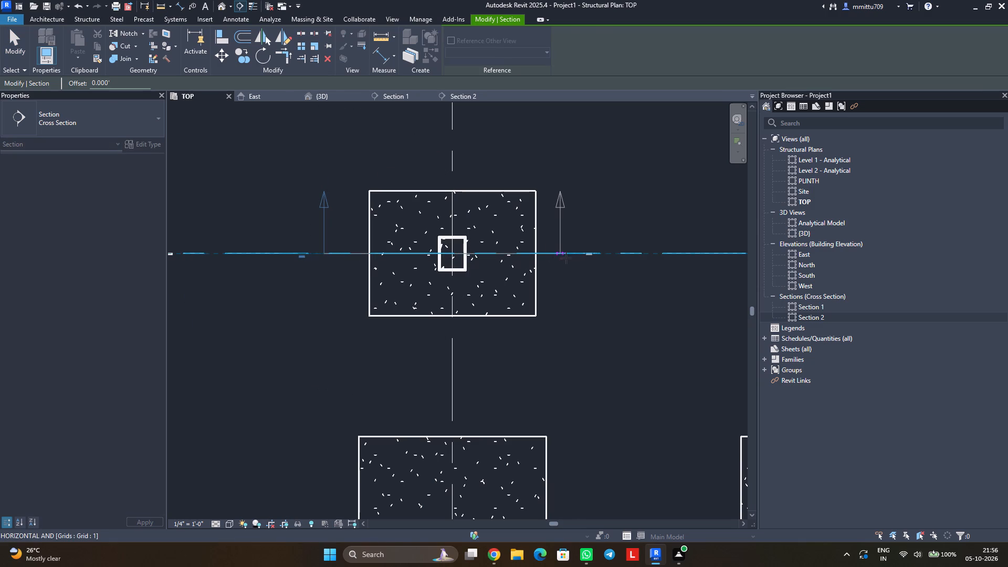
left_click(566, 258)
key("Escape")
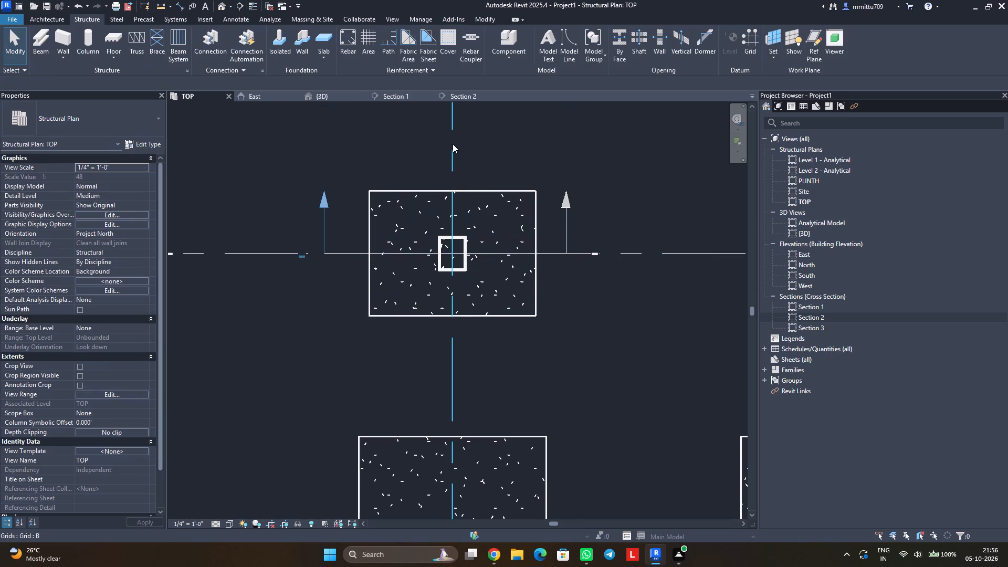
Draw a second section along grid B through the same footing, perpendicular to the first and facing grid C.
left_click(241, 8)
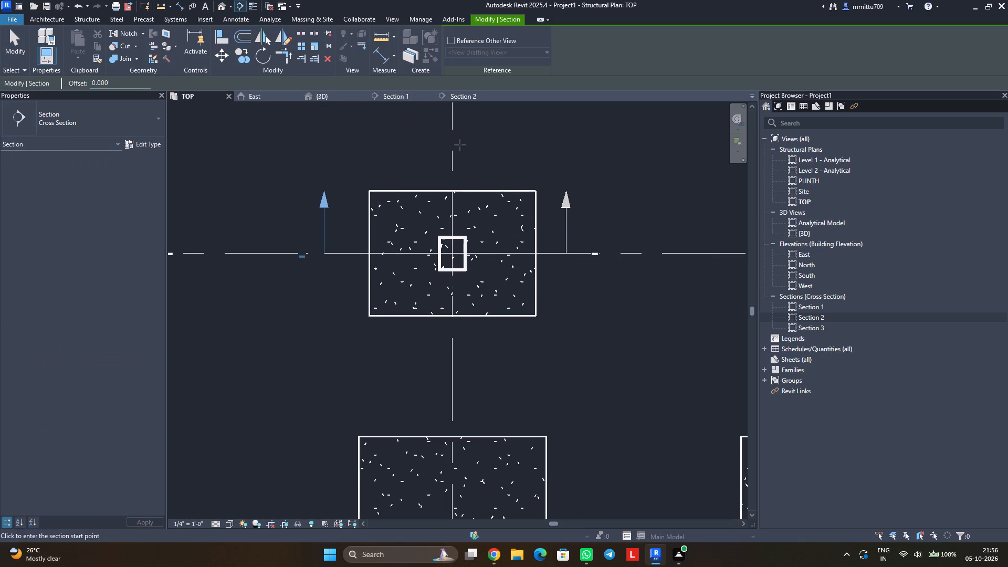
left_click(455, 151)
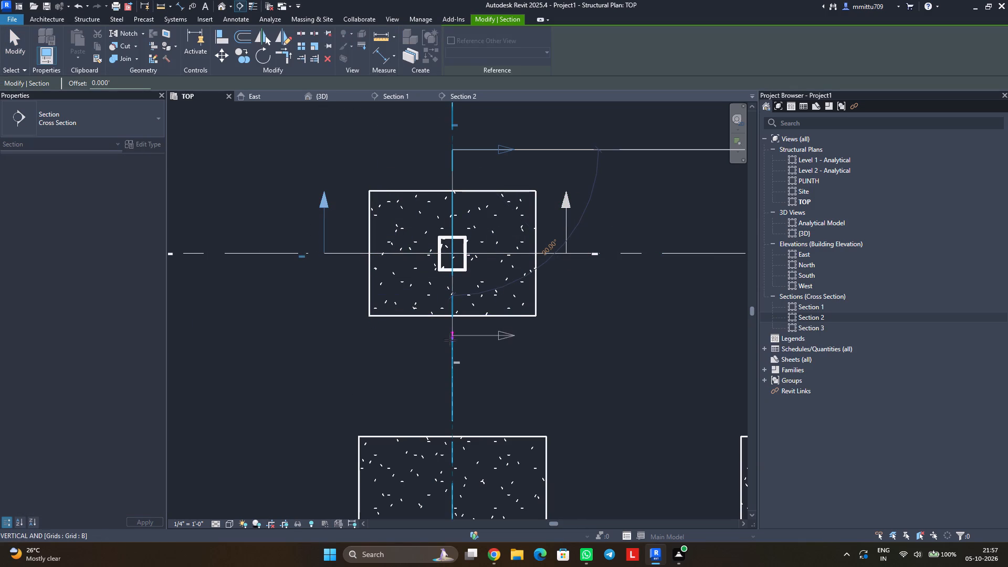
left_click(450, 345)
key("Escape")
key("Escape")
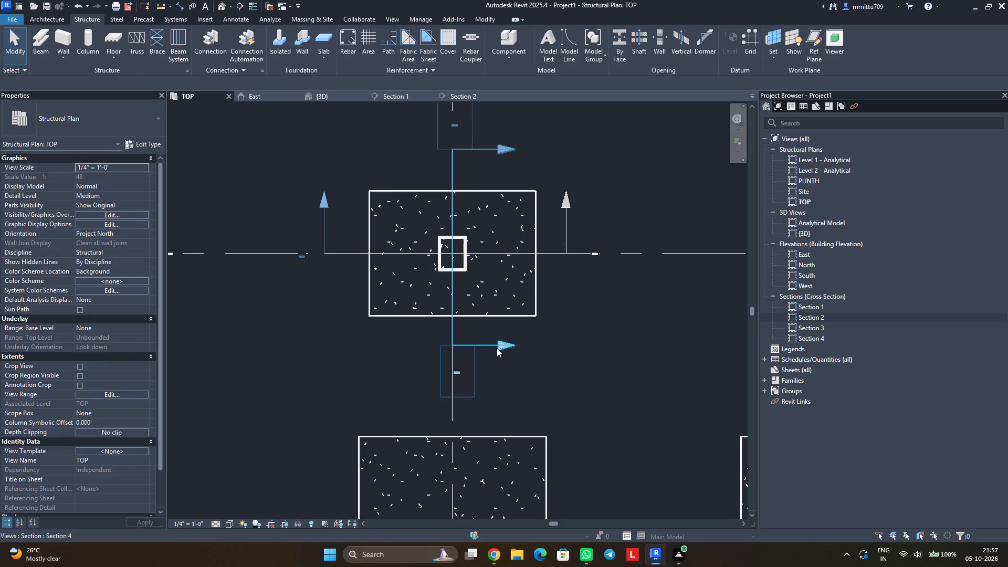
Shorten the grid B section's view depth so it ends between the B-1 footing and the neighbouring footing.
left_click(497, 348)
middle_click_drag(626, 366, 445, 408)
left_click_drag(691, 286, 609, 288)
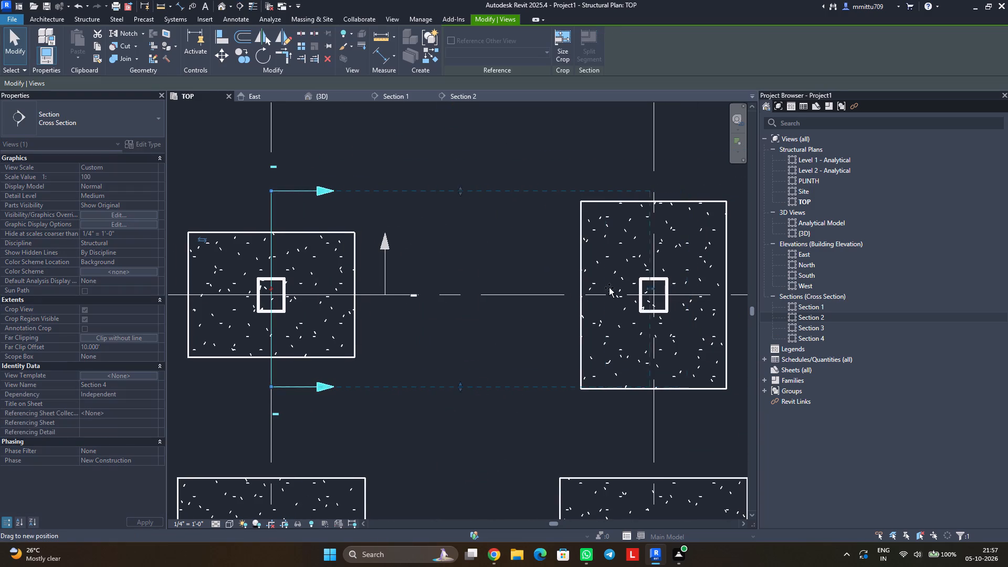
left_click_drag(609, 288, 459, 293)
left_click(501, 374)
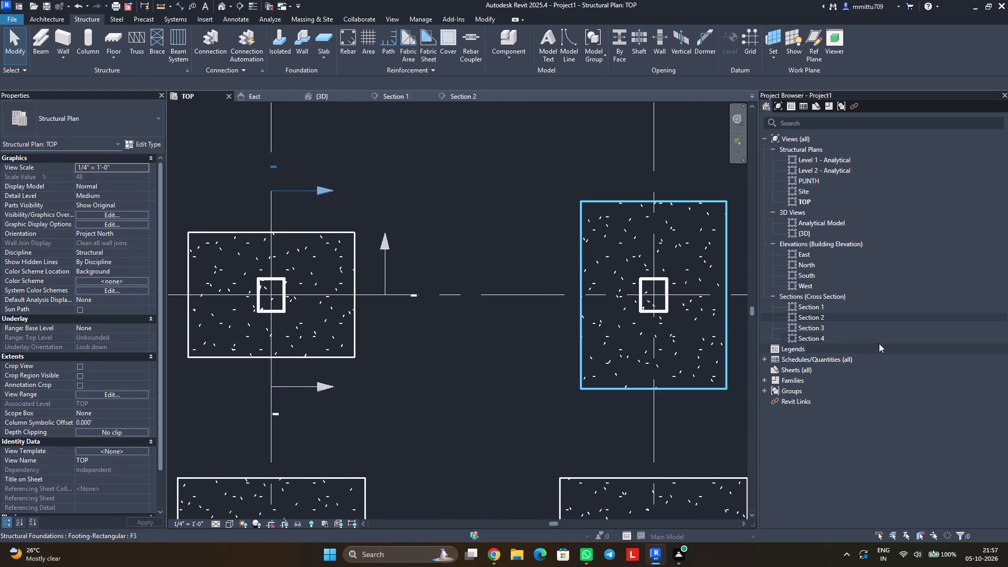
In the Section 3 view, hide the Grids and Levels annotation categories.
double_click(814, 322)
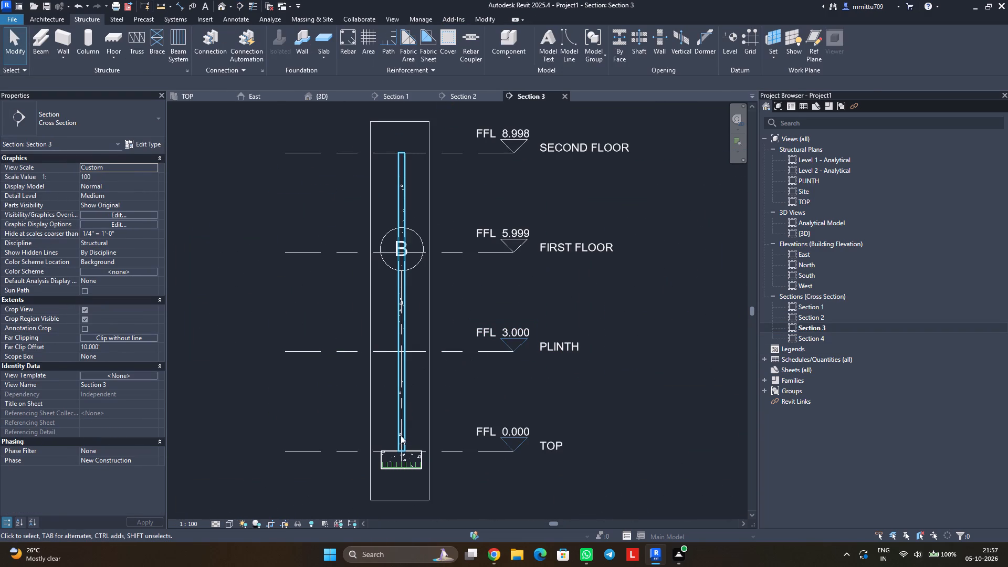
type("VG")
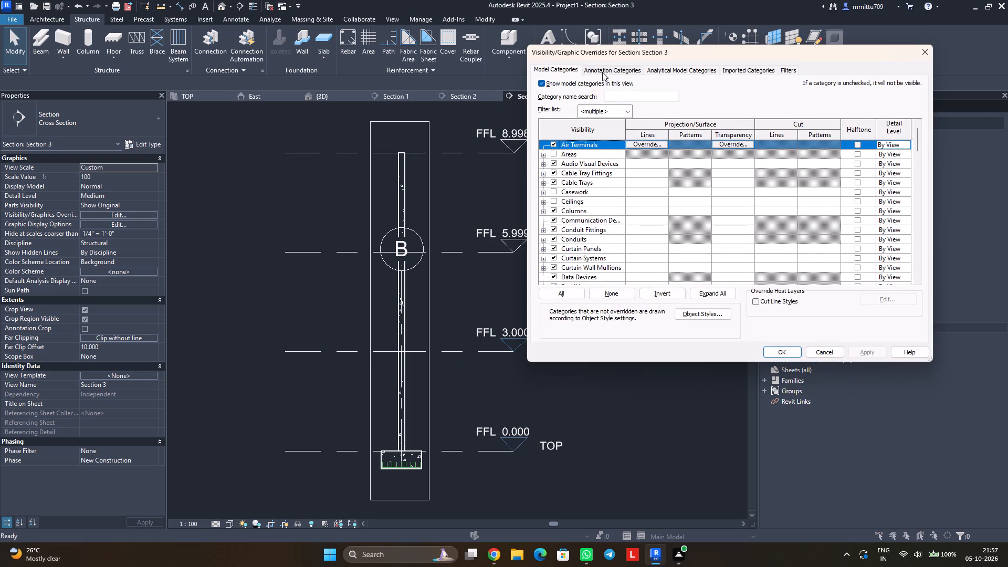
left_click(602, 71)
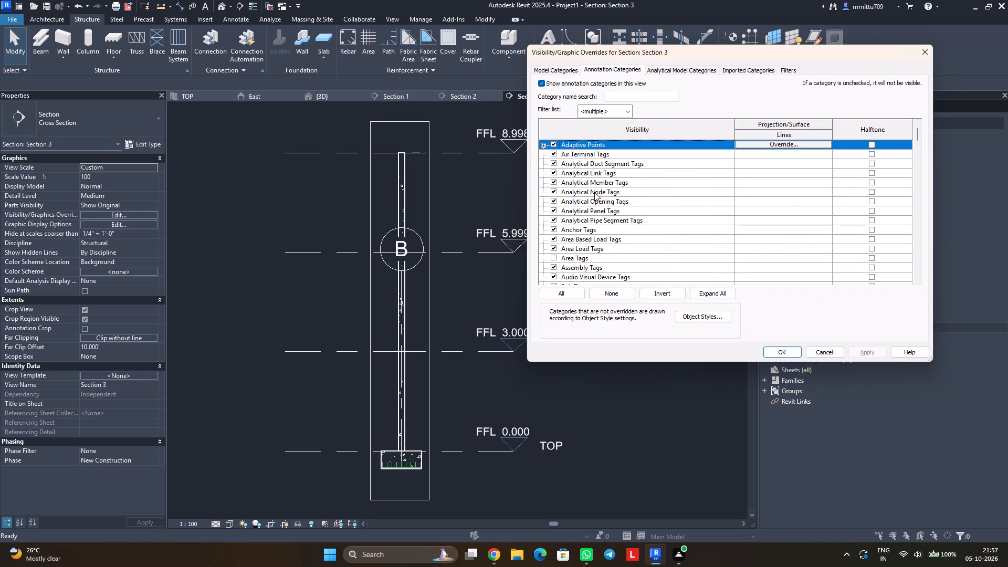
key("g")
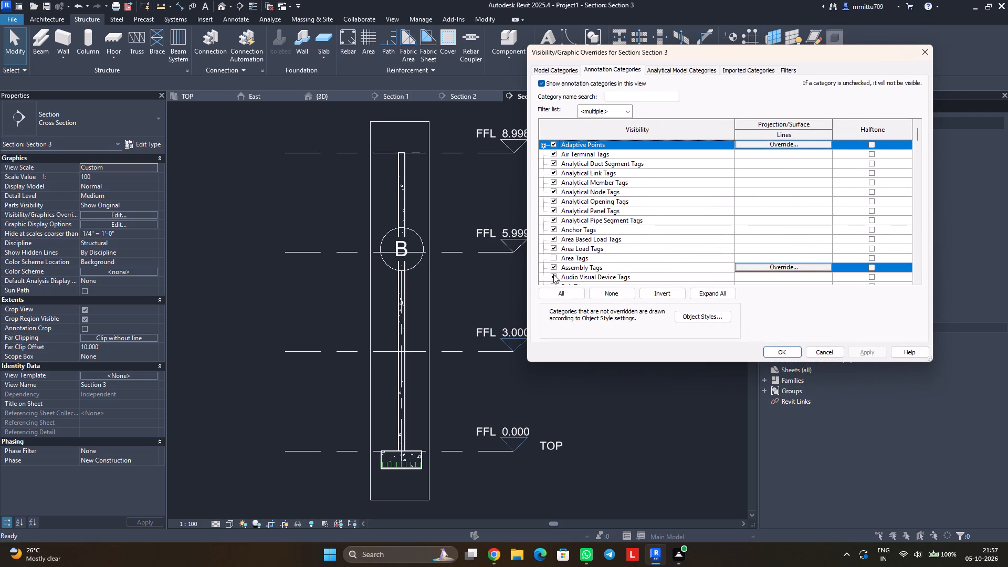
scroll(553, 277, "down", 2)
left_click(554, 268)
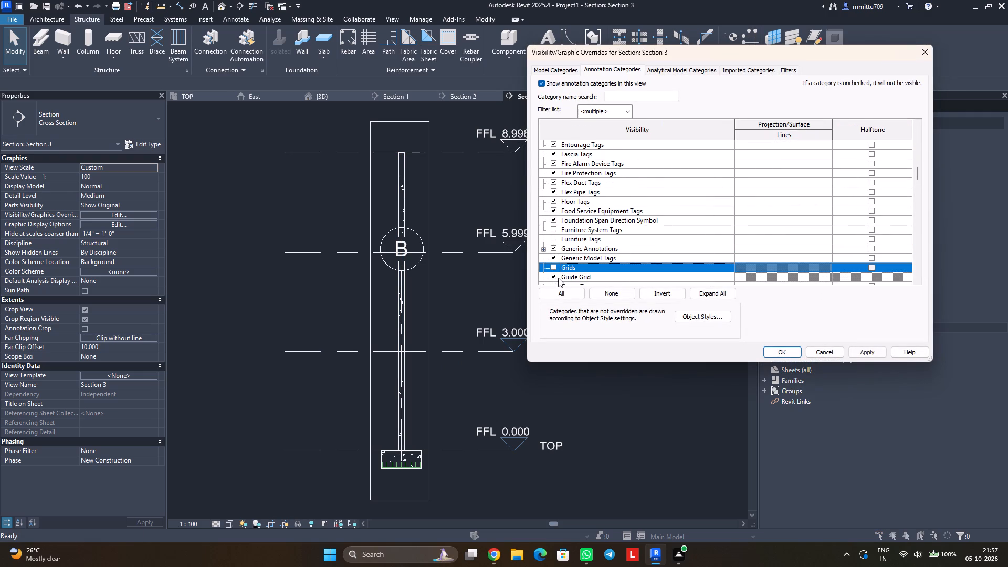
key("l")
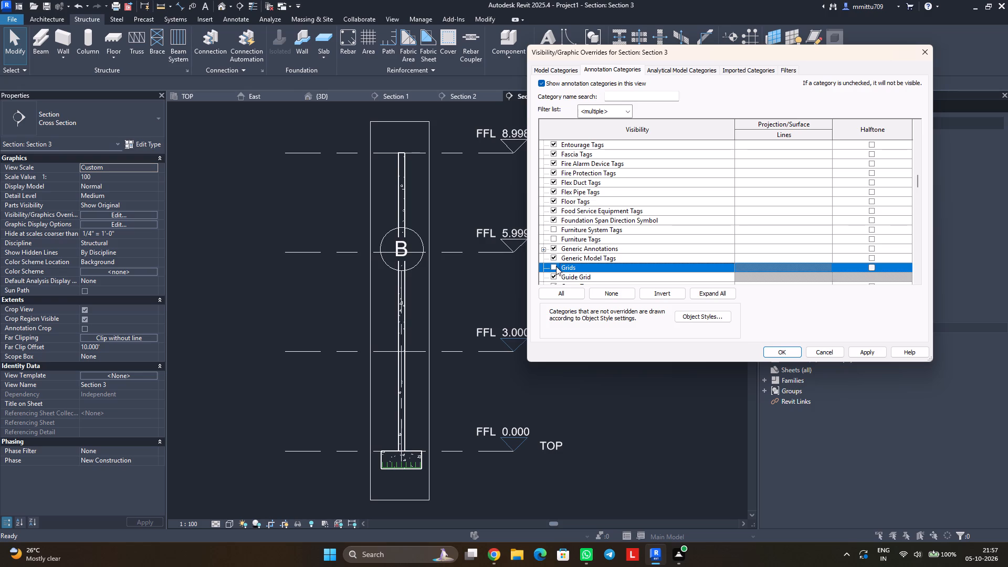
left_click(556, 266)
left_click(775, 349)
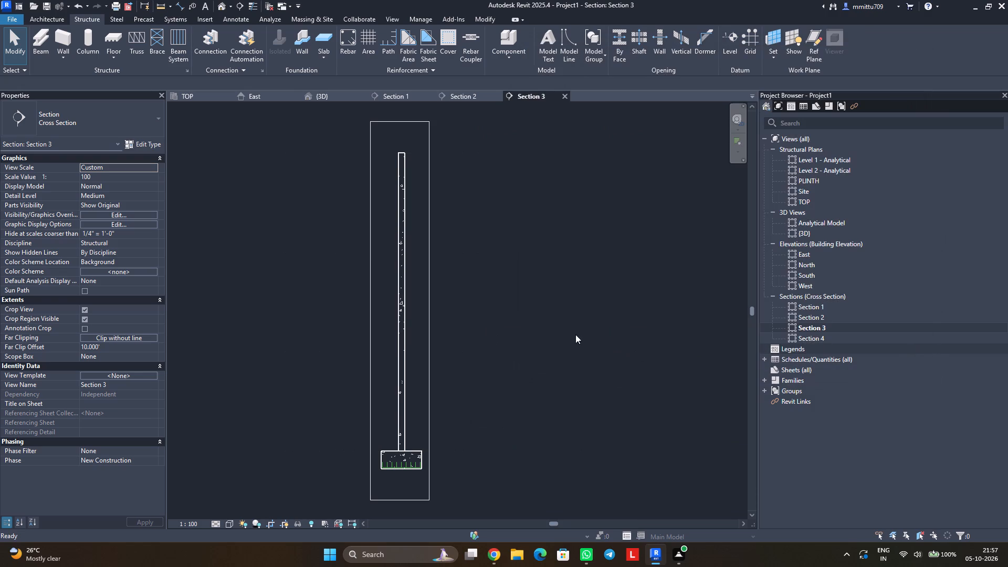
Set the C3 concrete rectangular column type's dimensions to b = 12" and h = 14".
middle_click_drag(448, 393, 553, 367)
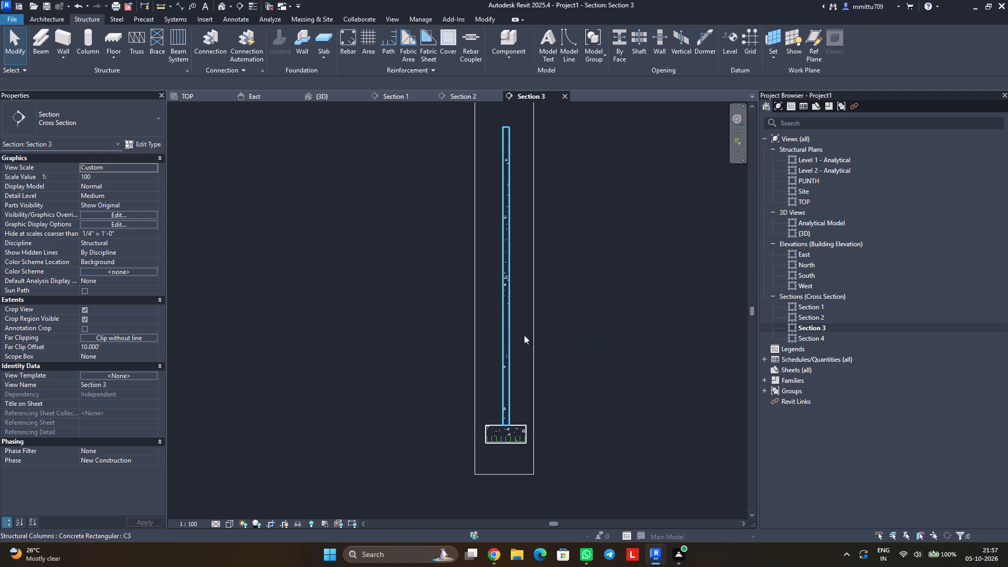
middle_click_drag(479, 279, 466, 292)
scroll(466, 292, "up", 1)
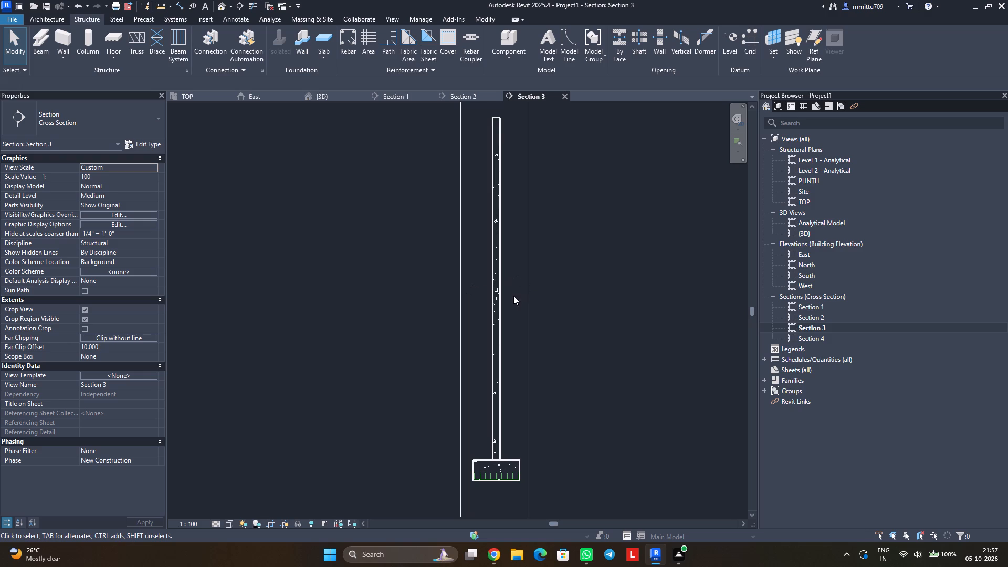
left_click(492, 275)
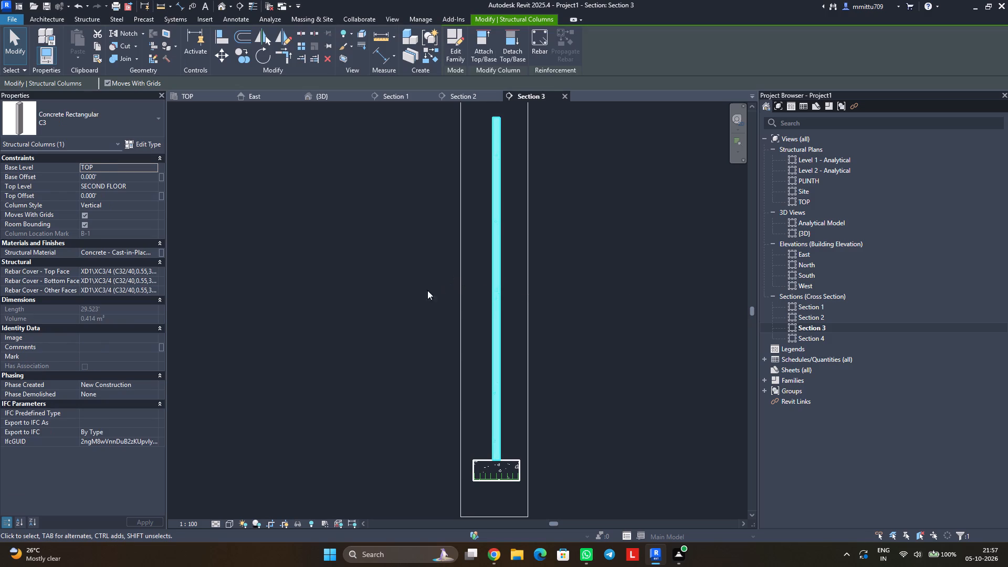
left_click(160, 144)
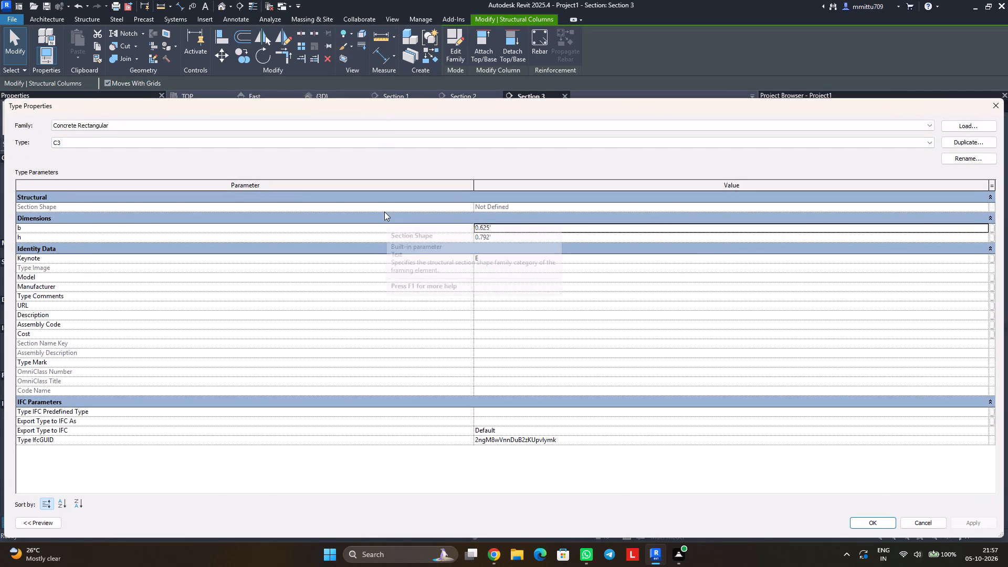
left_click(500, 228)
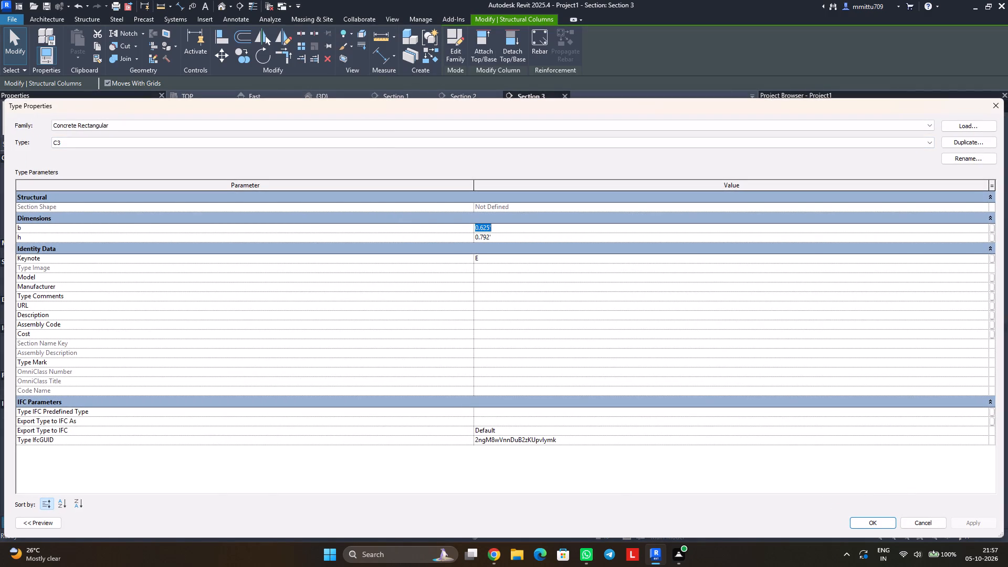
type("12\"")
key("Return")
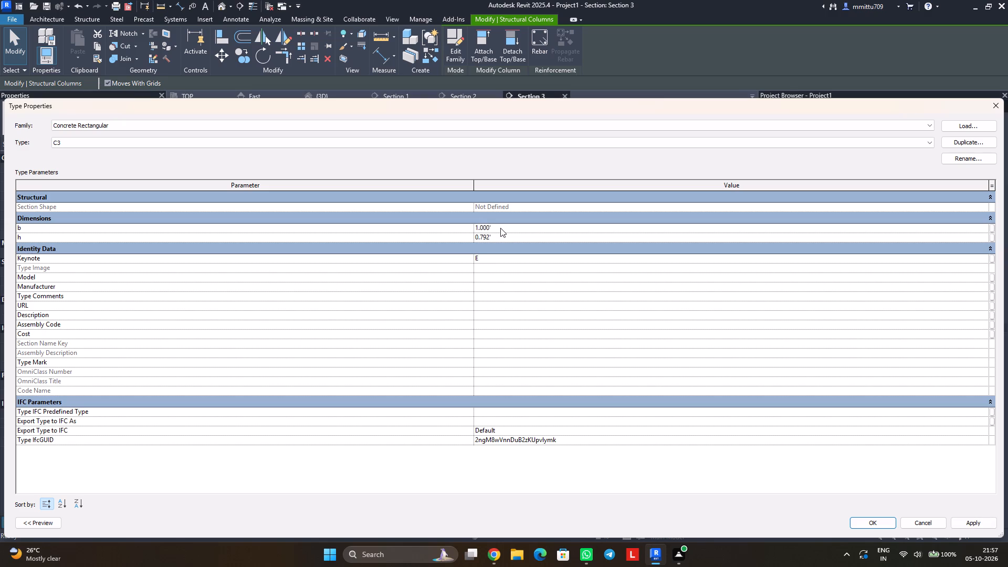
left_click(500, 240)
type("14\"")
key("Return")
left_click(859, 524)
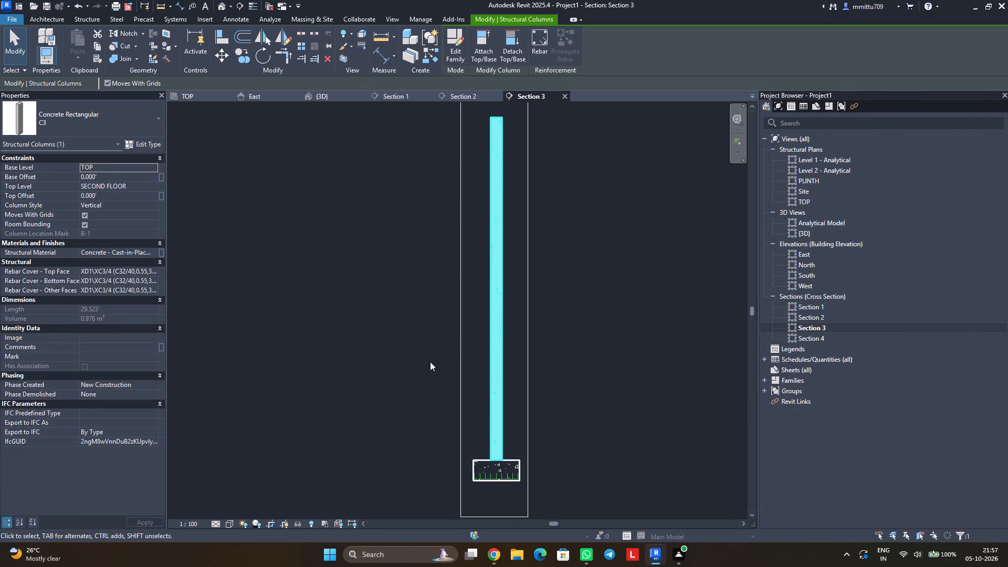
left_click(381, 324)
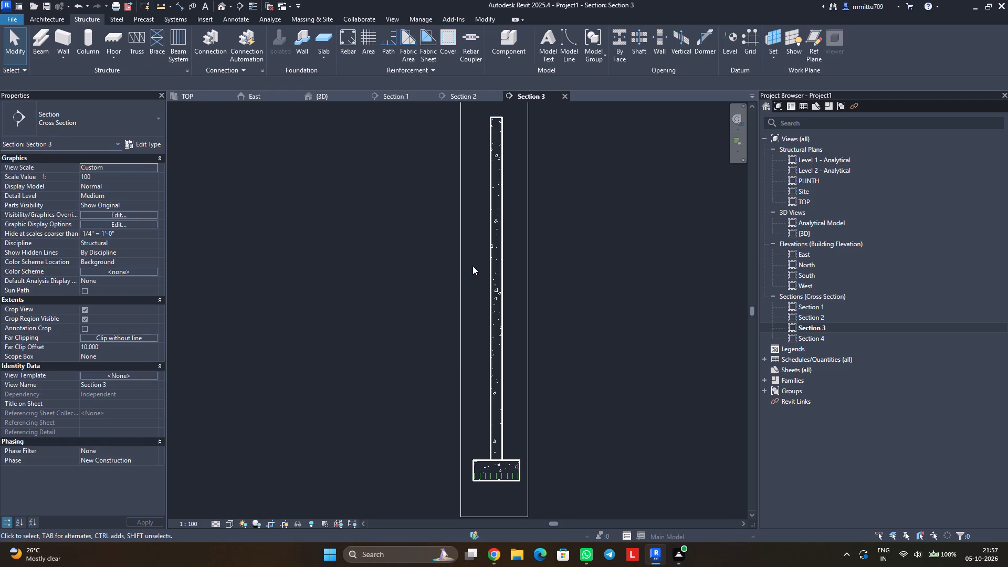
Select all C3 columns in the project and review where they stand in the 3D view.
left_click(486, 257)
type("SA")
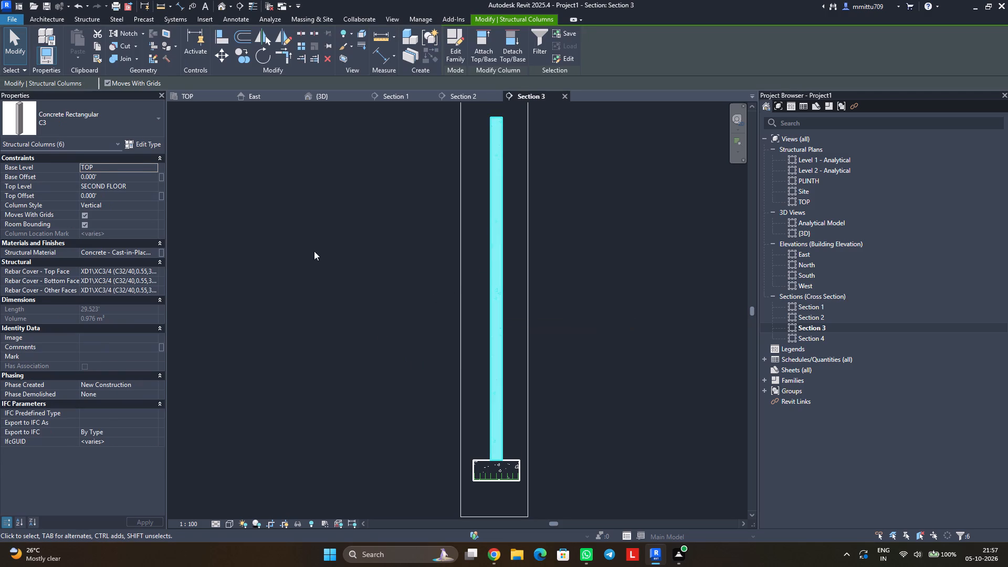
left_click(323, 97)
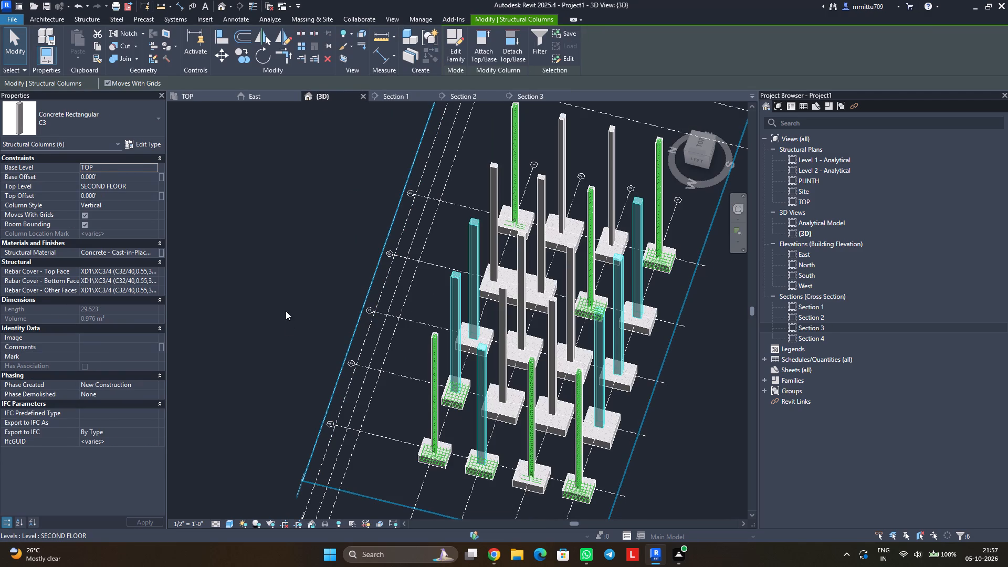
left_click(269, 281)
Select all C2 columns in the project and set the C2 type's dimensions to b = 14" and h = 16".
left_click(503, 308)
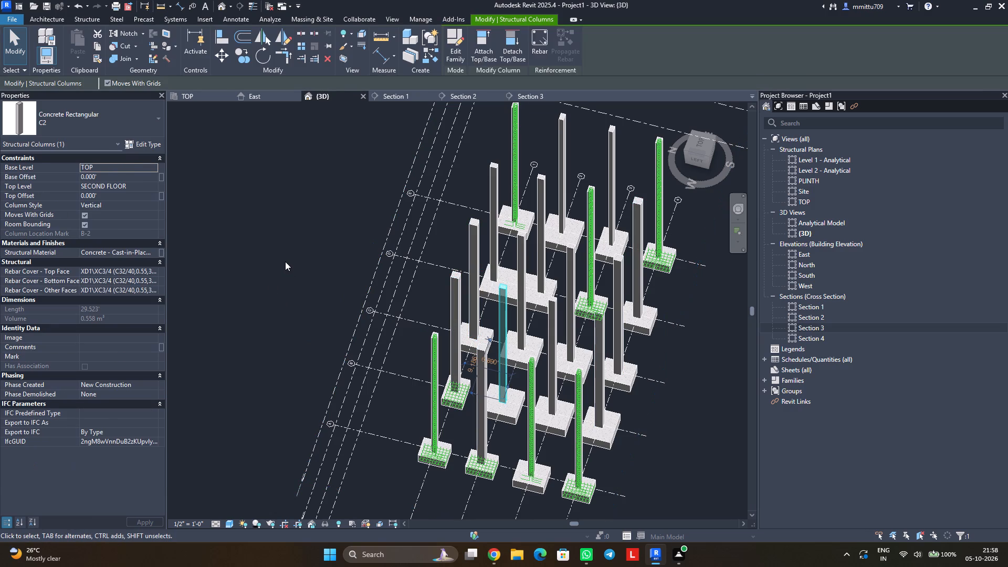
type("SA")
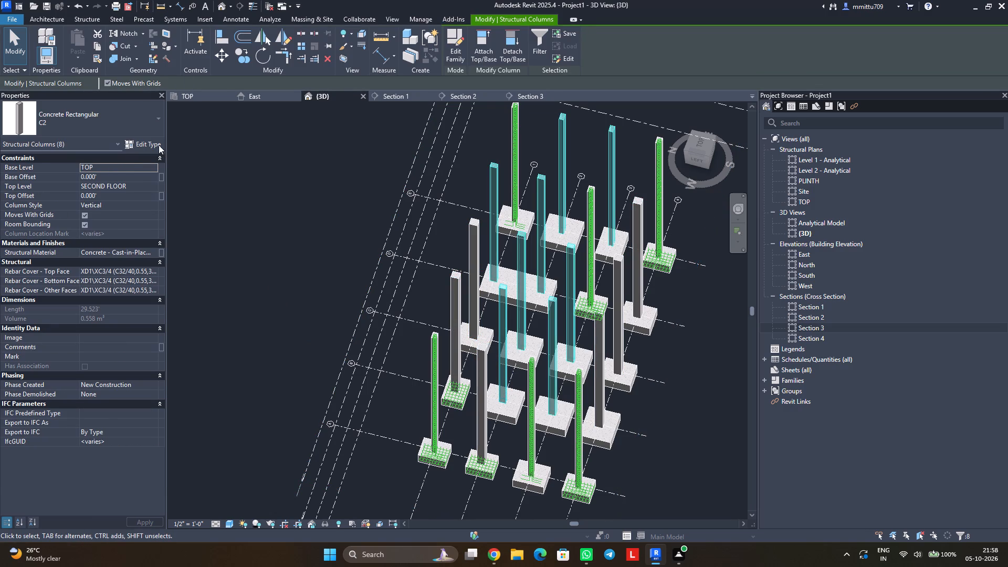
left_click(159, 145)
left_click(500, 227)
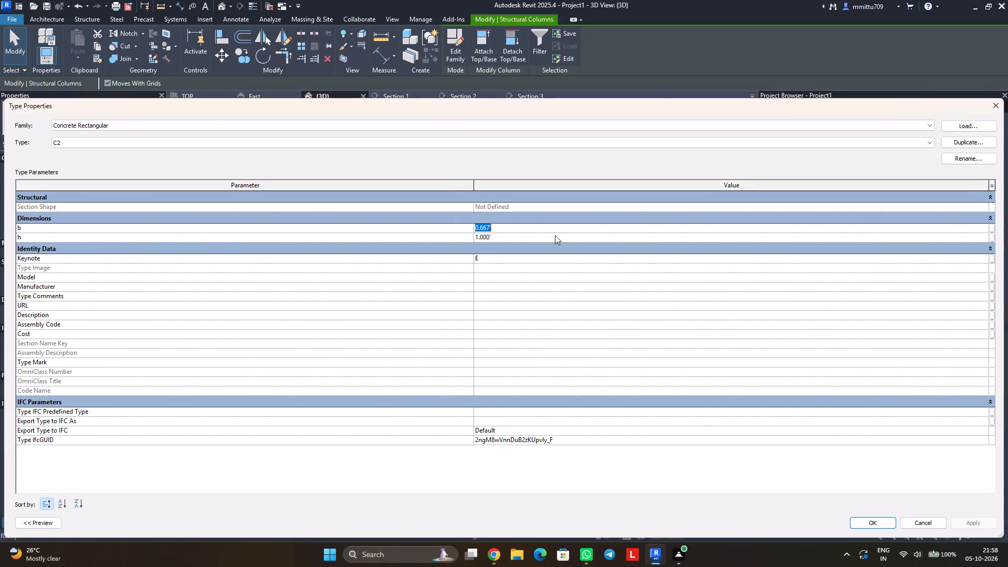
type("14\"")
key("Return")
left_click(549, 239)
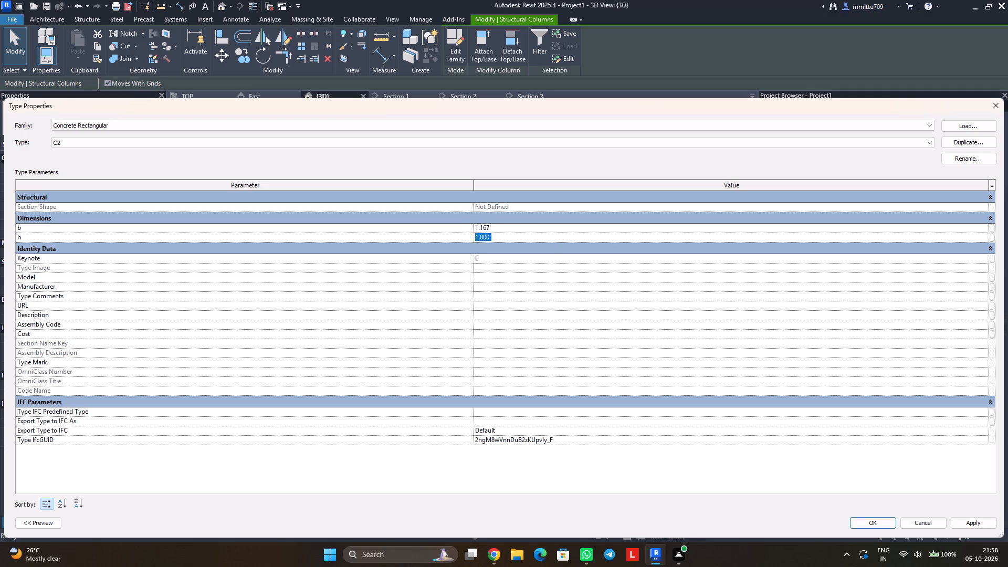
type("16\"")
key("Return")
left_click(874, 518)
left_click(276, 303)
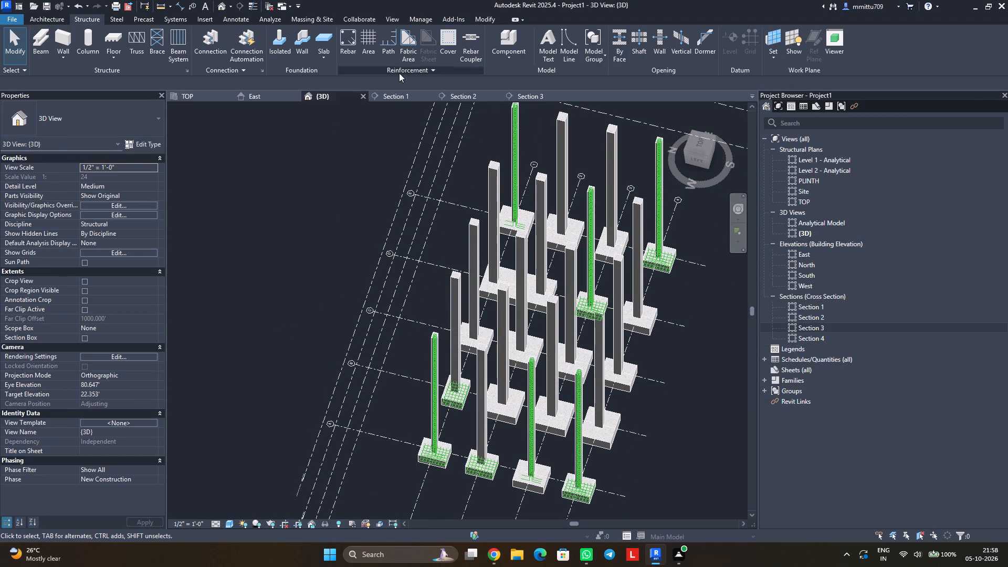
Close the Section 1 and Section 2 views.
left_click(426, 93)
left_click(426, 93)
Open the Section 4 view and hide its Levels and Grids annotation categories.
left_click(403, 98)
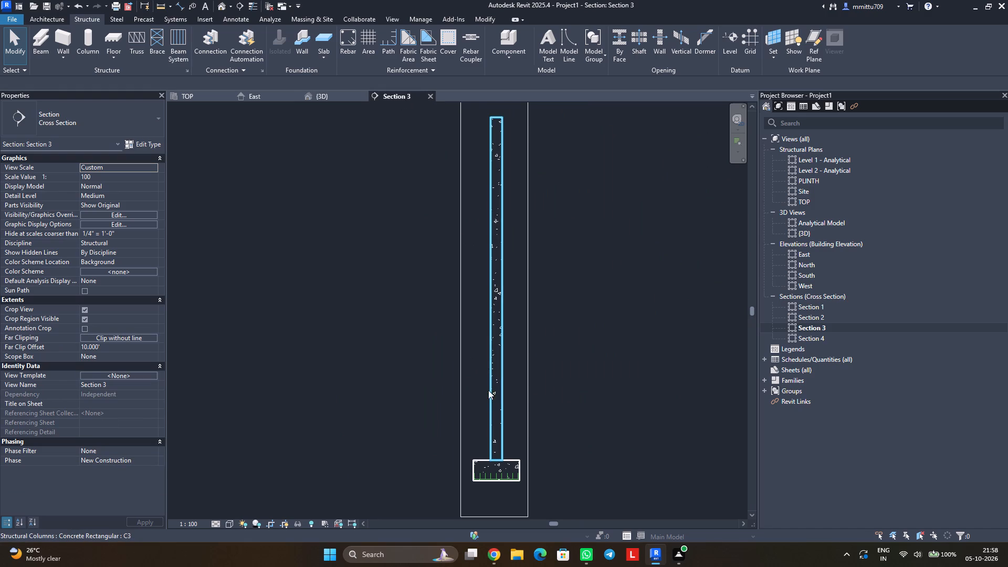
double_click(807, 333)
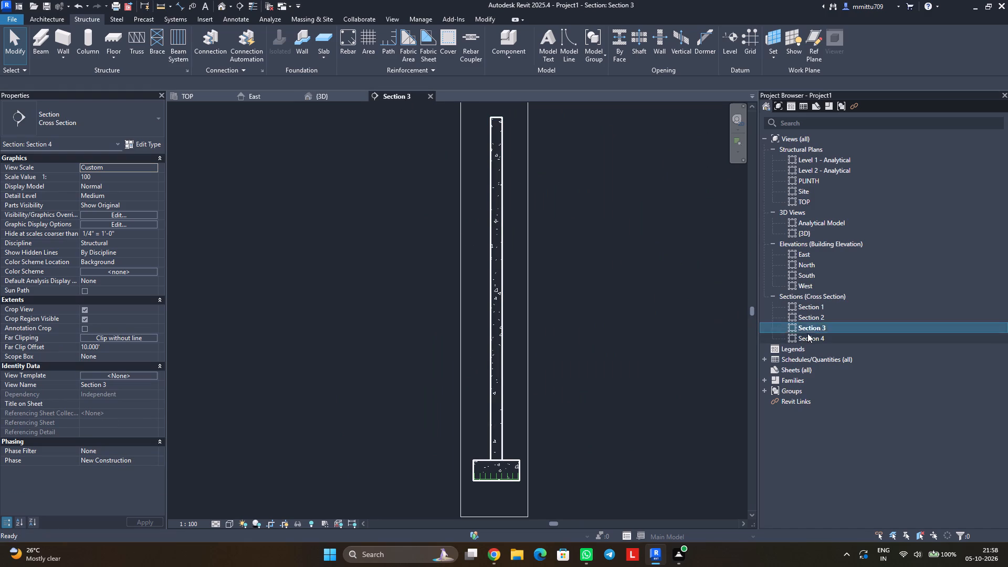
middle_click_drag(416, 477, 433, 449)
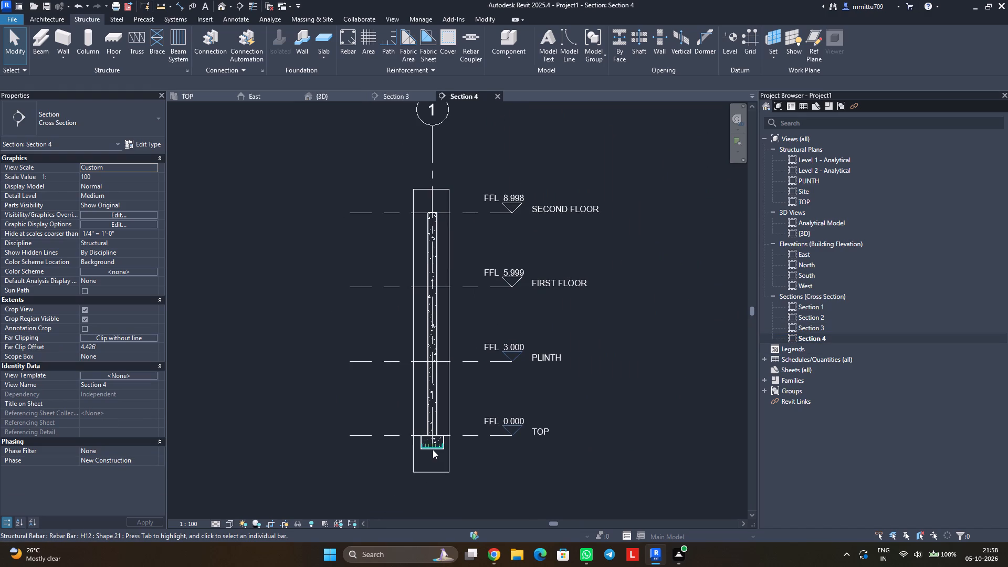
type("VG")
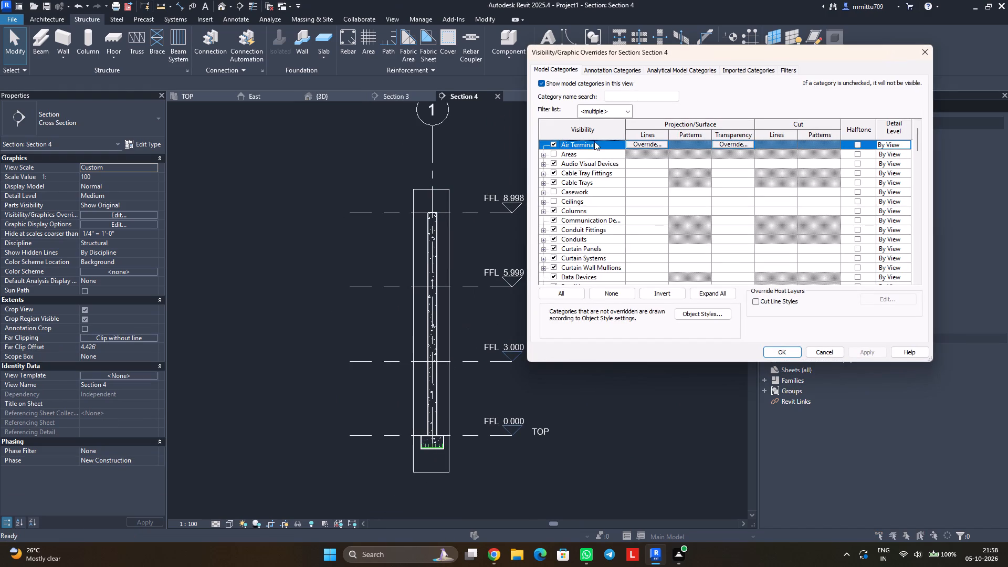
left_click(606, 70)
key("l")
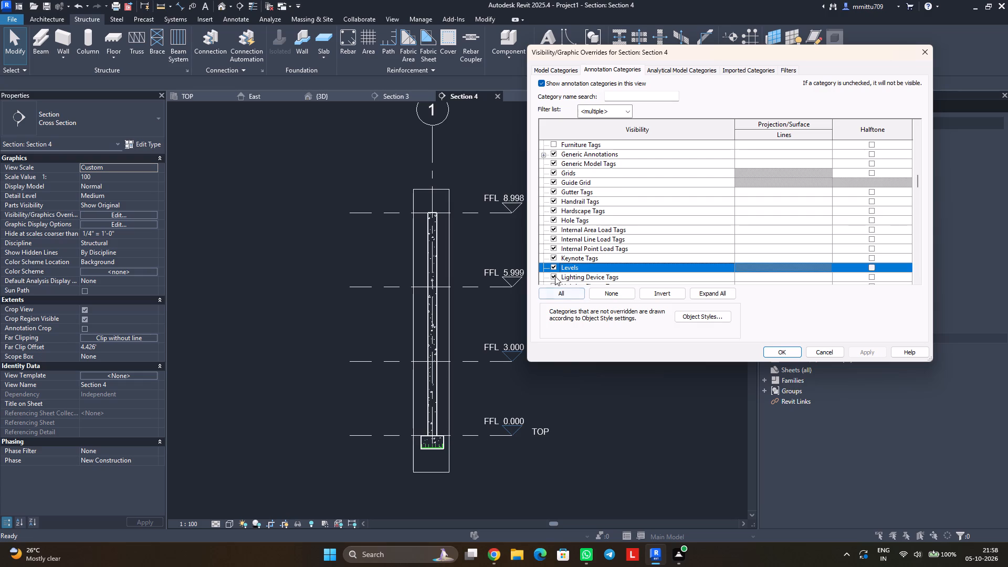
left_click(554, 266)
type("GR")
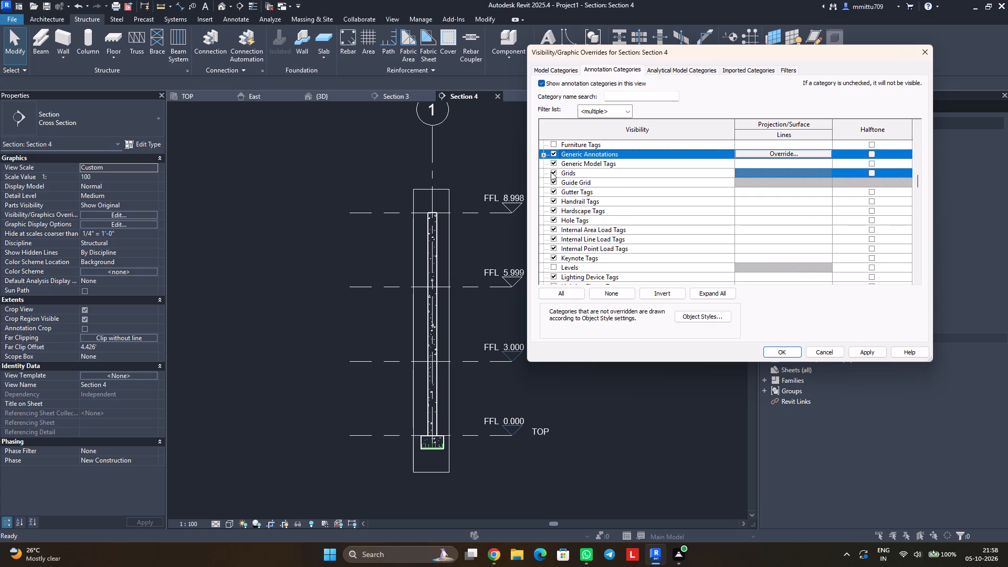
left_click(551, 172)
left_click(778, 353)
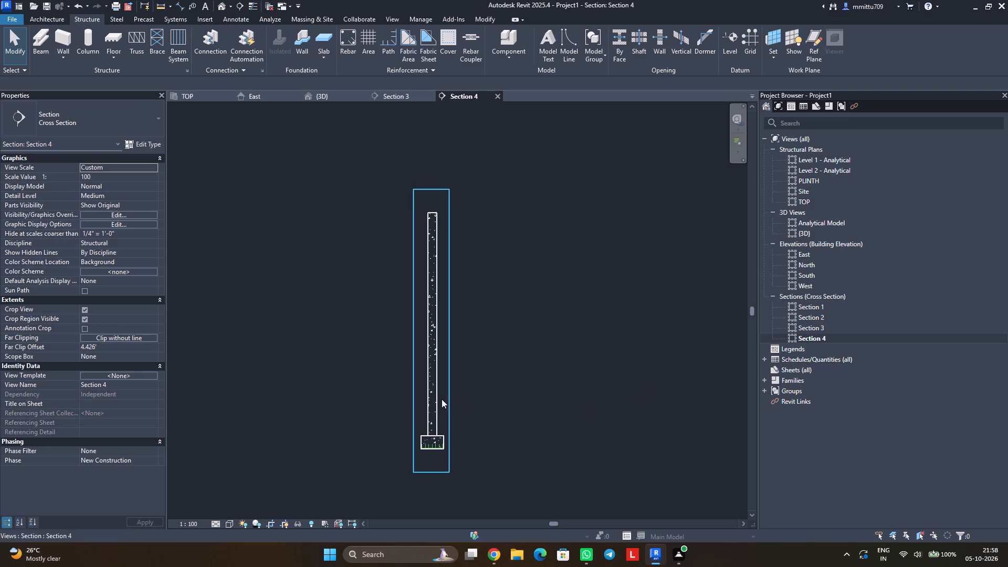
Set the rebar cover of the column in Section 4 to COLUMN <40 mm>.
scroll(433, 350, "up", 3)
middle_click_drag(416, 352, 439, 349)
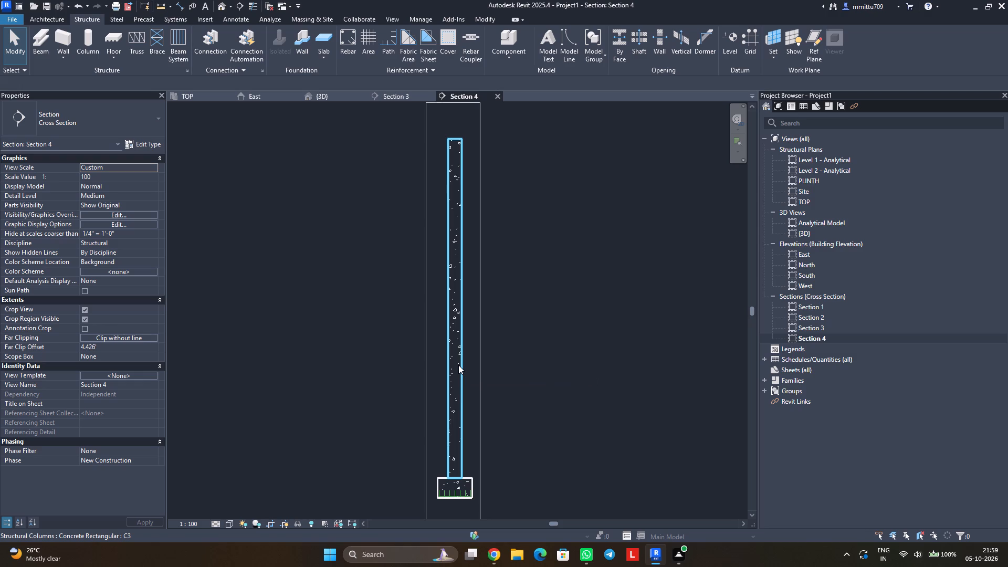
left_click(457, 41)
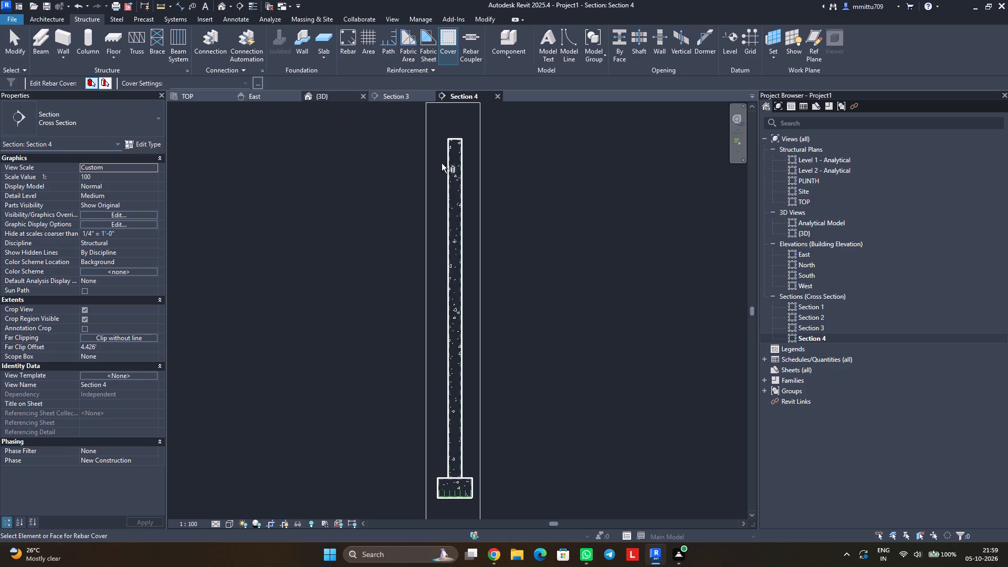
left_click(465, 176)
left_click(243, 84)
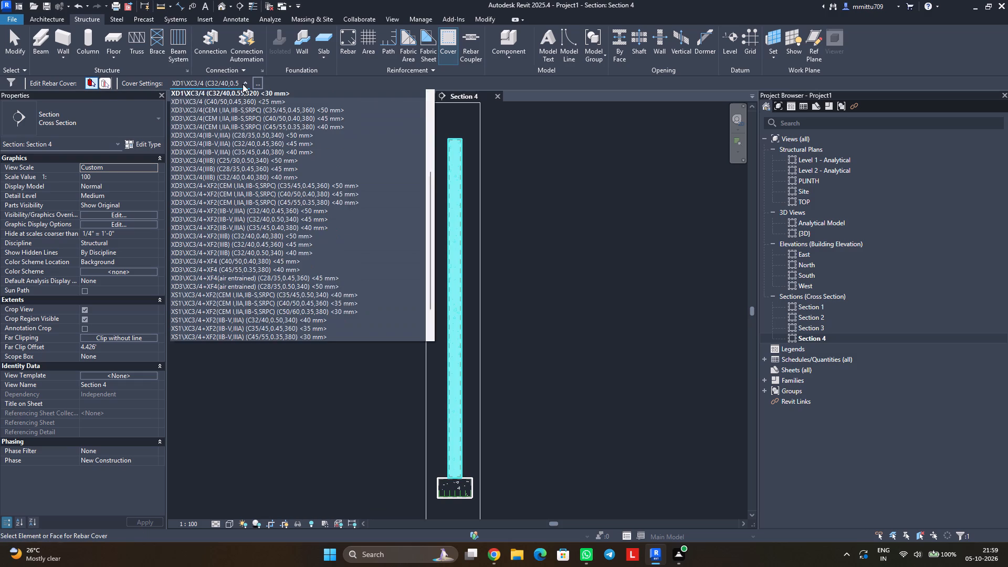
scroll(243, 84, "up", 1)
scroll(243, 84, "down", 1)
scroll(243, 84, "up", 1)
scroll(243, 84, "down", 1)
scroll(243, 84, "up", 2)
scroll(243, 84, "down", 1)
scroll(243, 84, "up", 5)
scroll(243, 84, "down", 3)
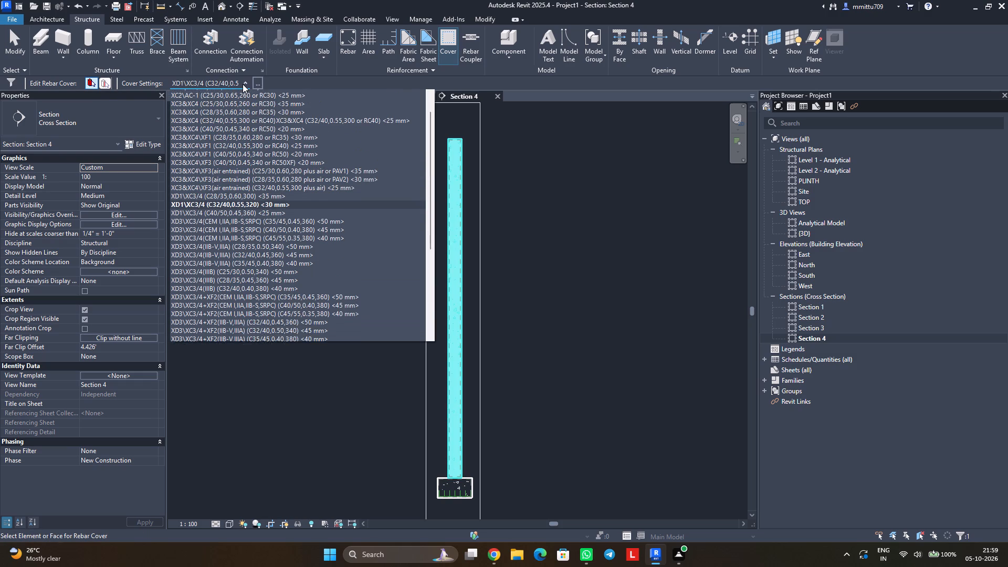
scroll(237, 85, "up", 4)
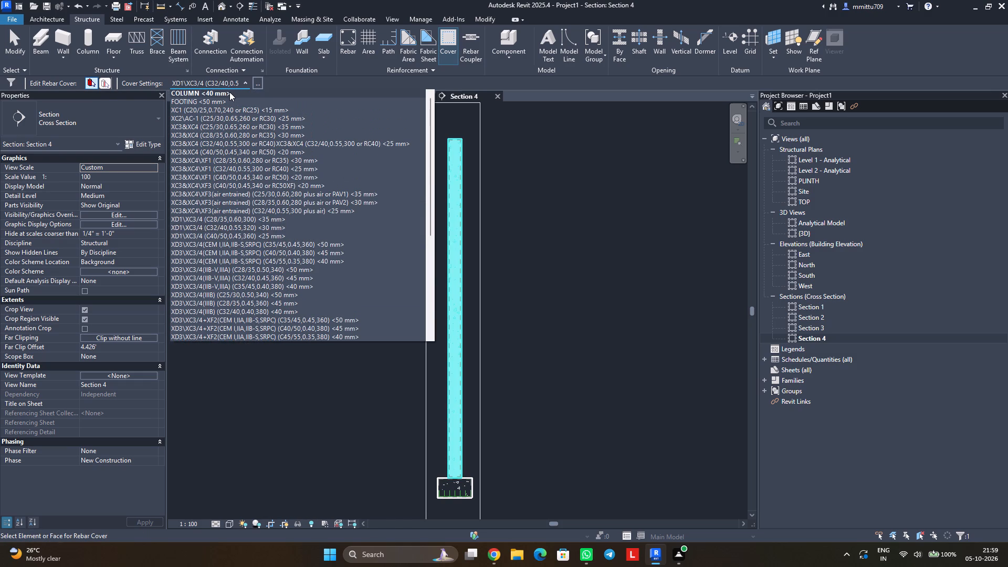
left_click(229, 92)
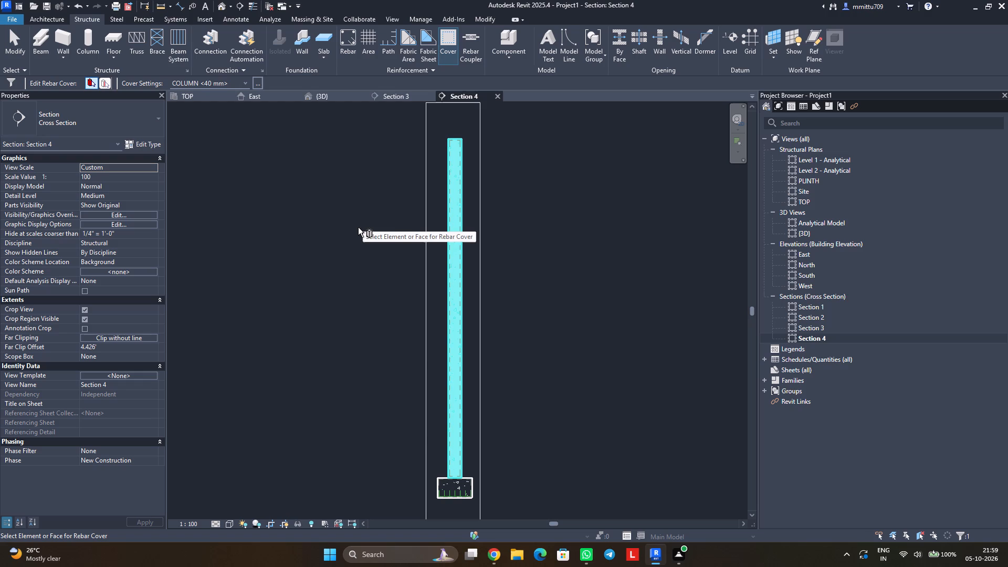
Start an H12 rebar sketch hosted by the Section 4 column and draw its vertical line from the top cover corner down to just above the footing's bottom bars.
left_click(338, 41)
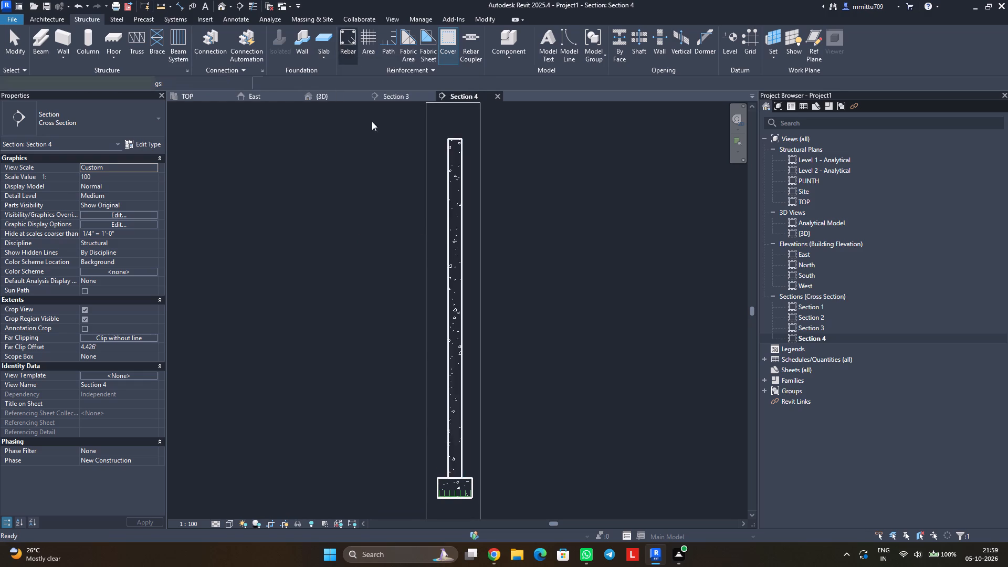
left_click(522, 40)
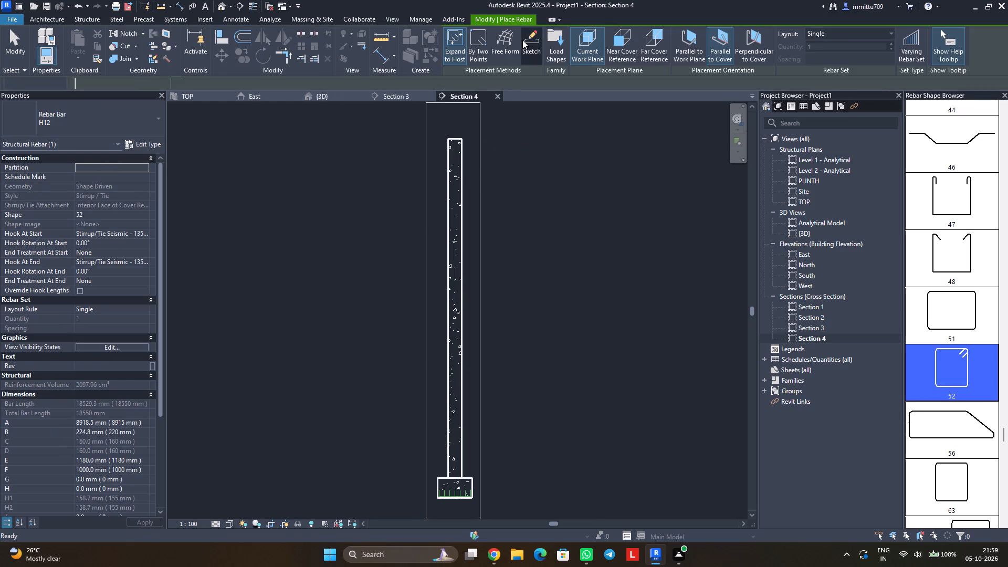
left_click(465, 150)
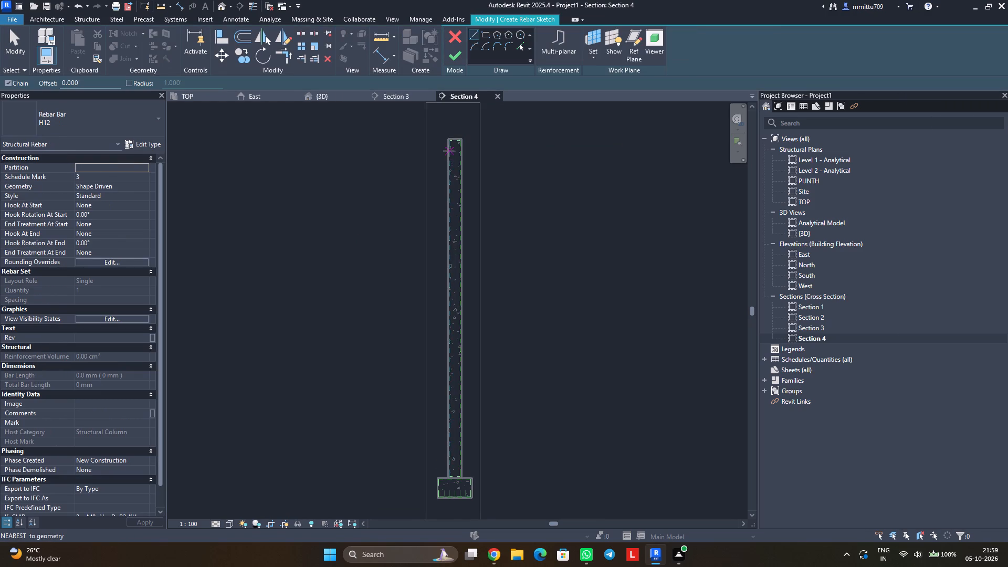
scroll(449, 151, "up", 7)
scroll(449, 151, "down", 1)
scroll(449, 151, "up", 3)
middle_click_drag(449, 145, 449, 224)
scroll(449, 224, "up", 1)
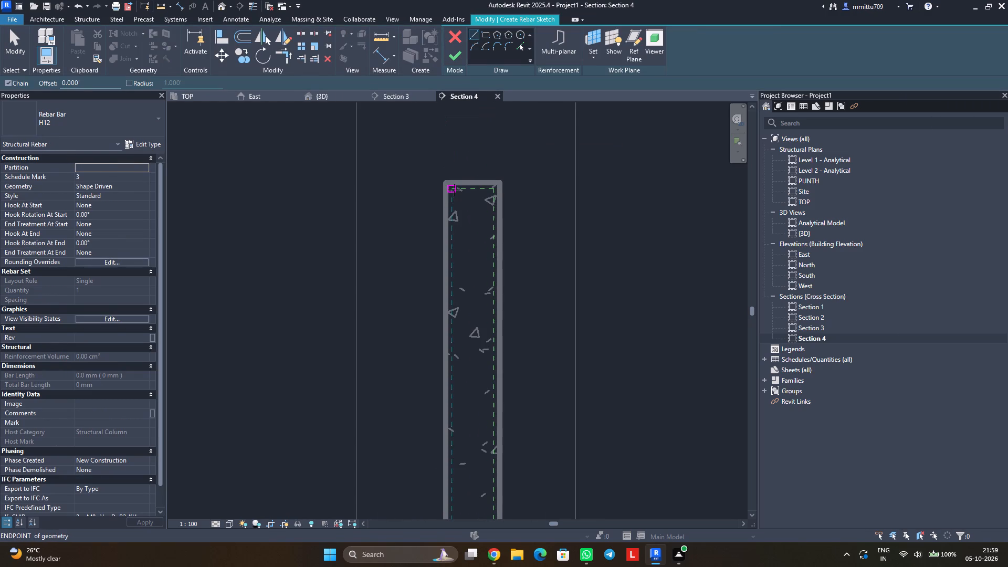
left_click(454, 190)
scroll(451, 315, "down", 8)
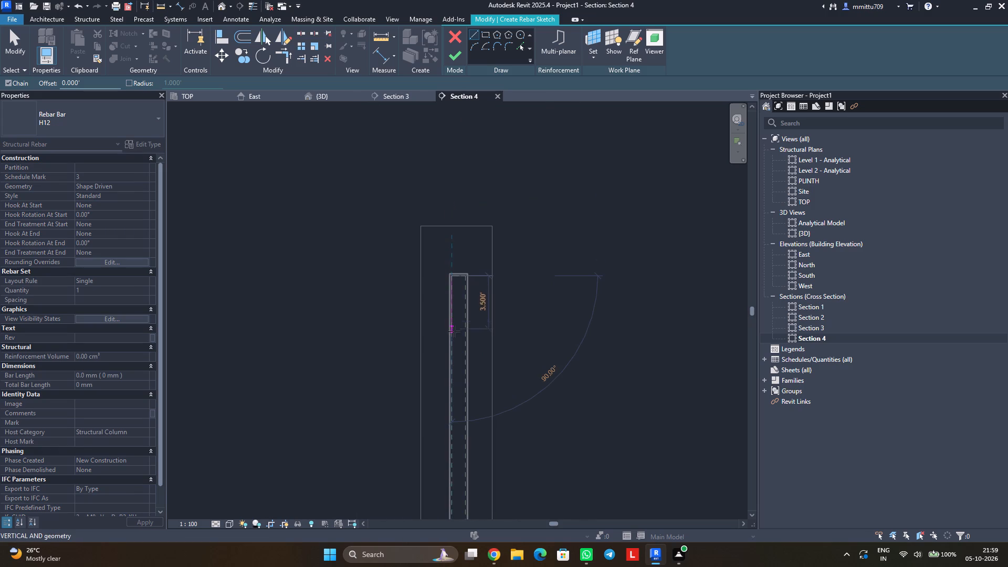
middle_click_drag(456, 430, 495, 260)
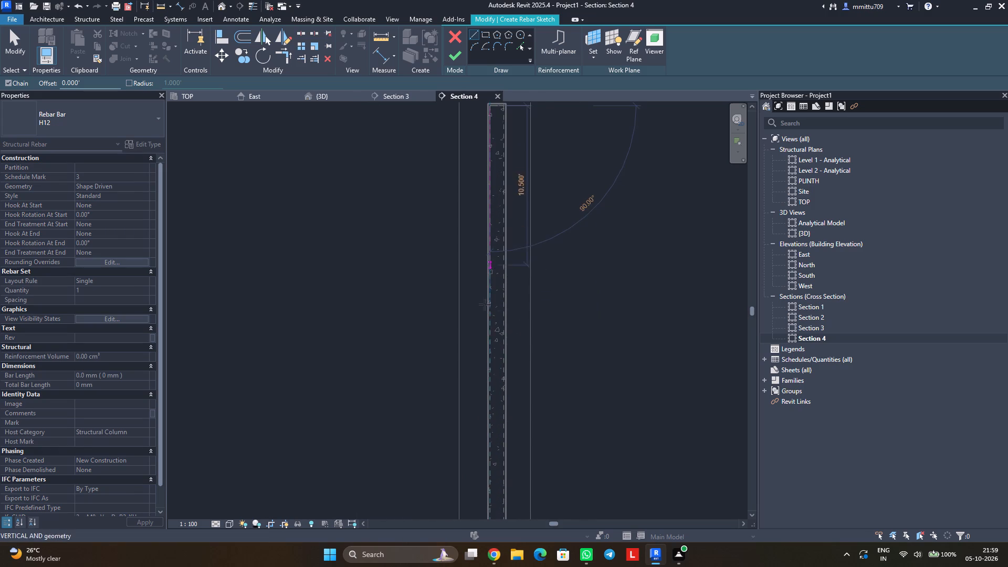
middle_click_drag(486, 457, 507, 315)
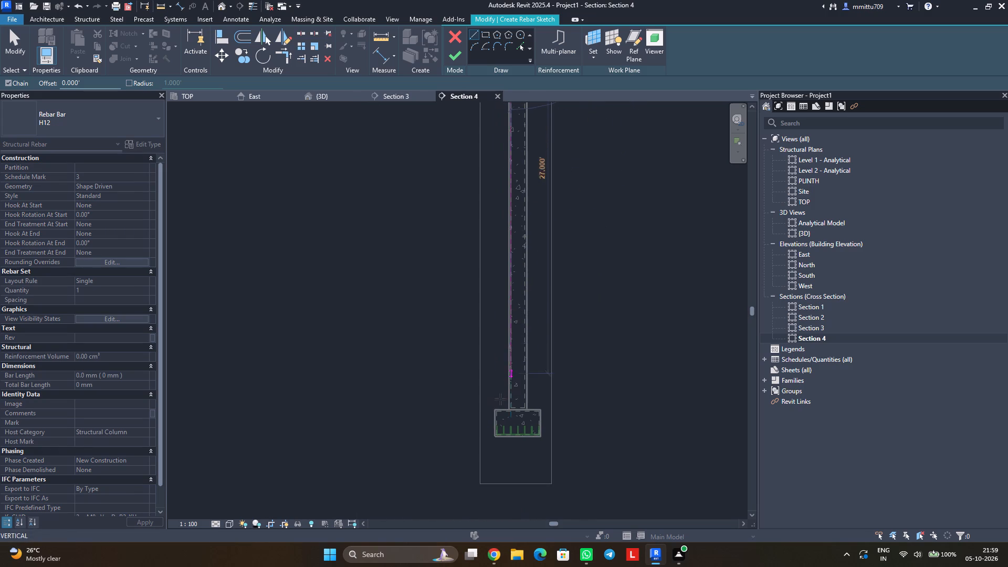
scroll(511, 418, "up", 10)
scroll(511, 418, "down", 1)
scroll(511, 418, "up", 1)
scroll(511, 418, "down", 1)
scroll(511, 418, "up", 1)
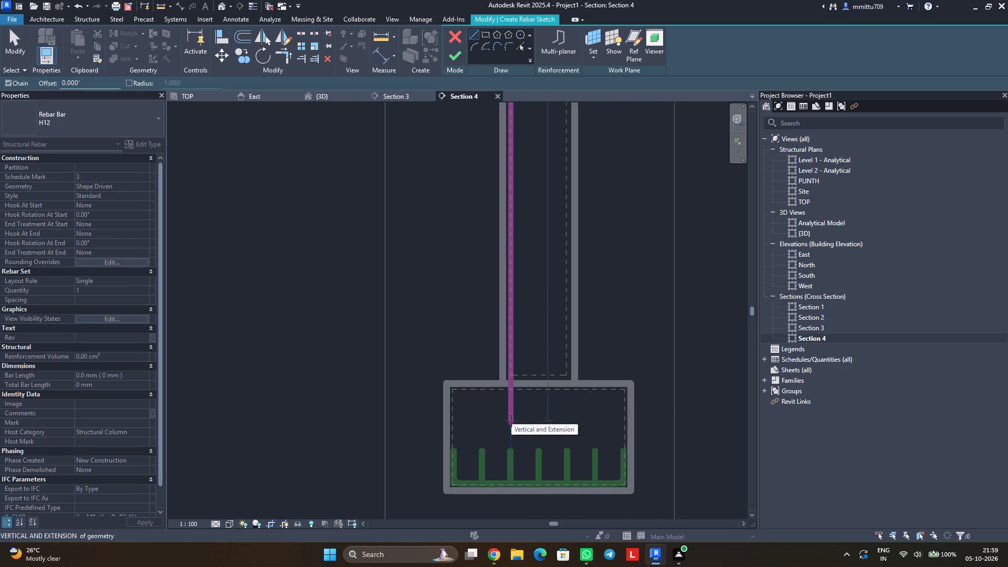
middle_click_drag(511, 422, 513, 354)
scroll(513, 354, "up", 1)
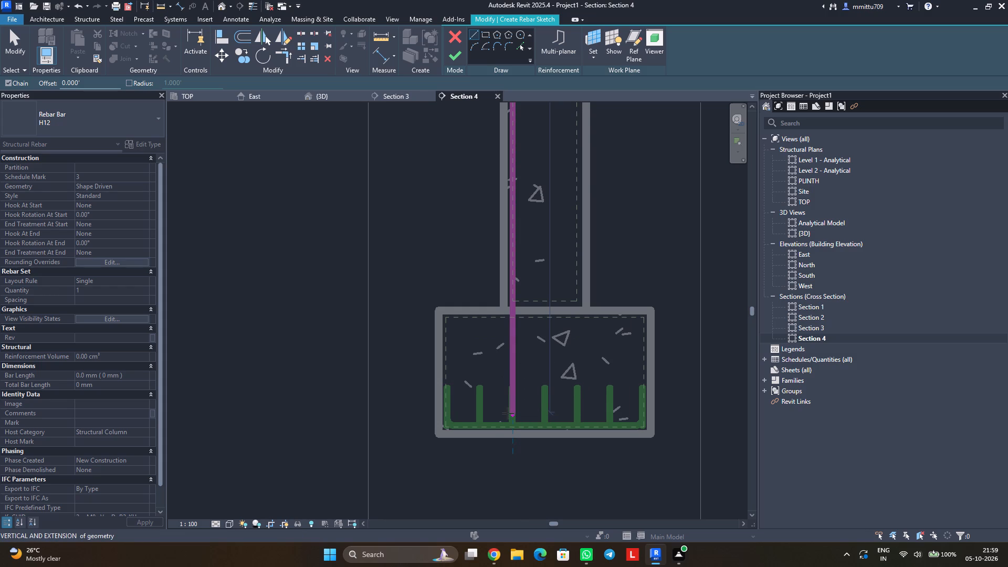
left_click(508, 413)
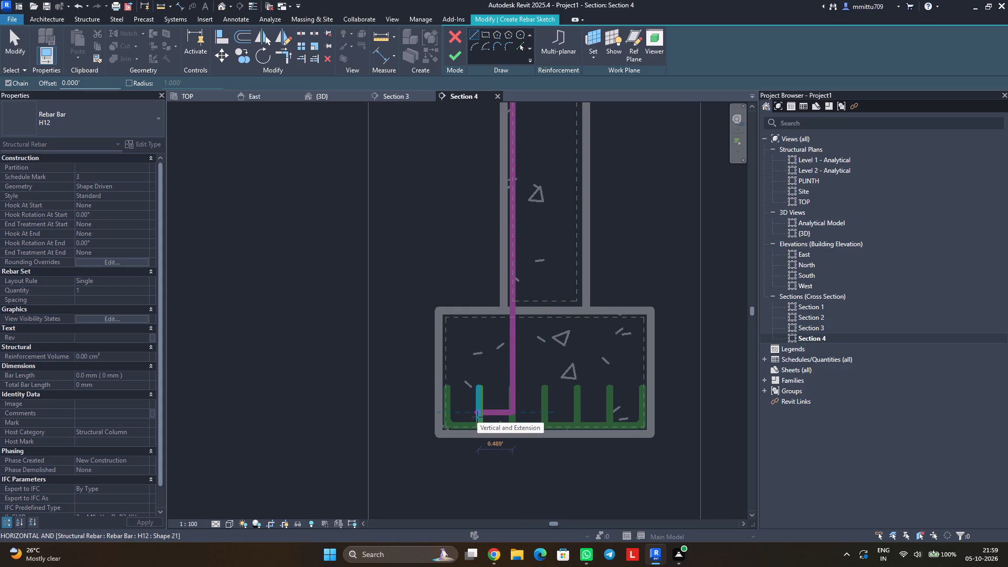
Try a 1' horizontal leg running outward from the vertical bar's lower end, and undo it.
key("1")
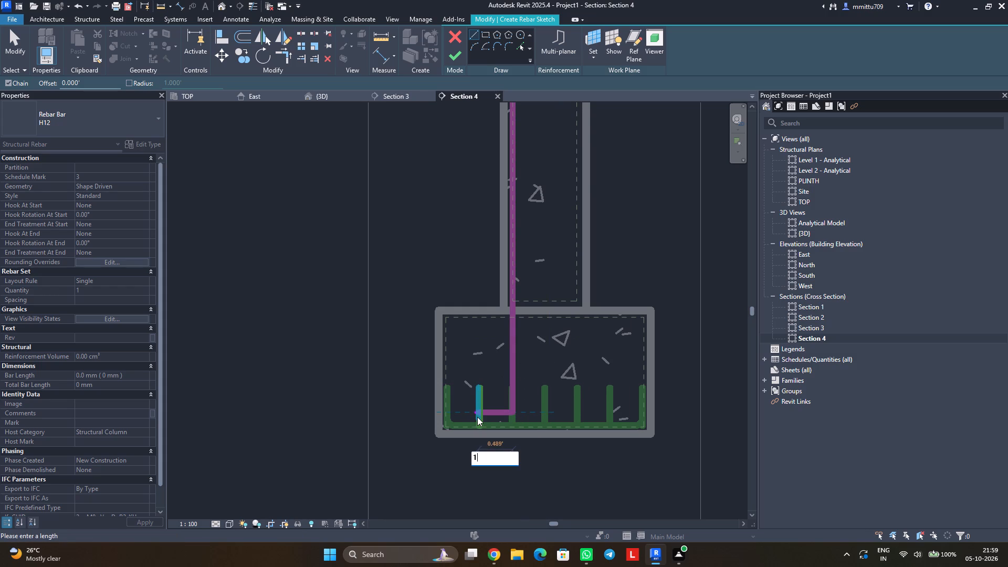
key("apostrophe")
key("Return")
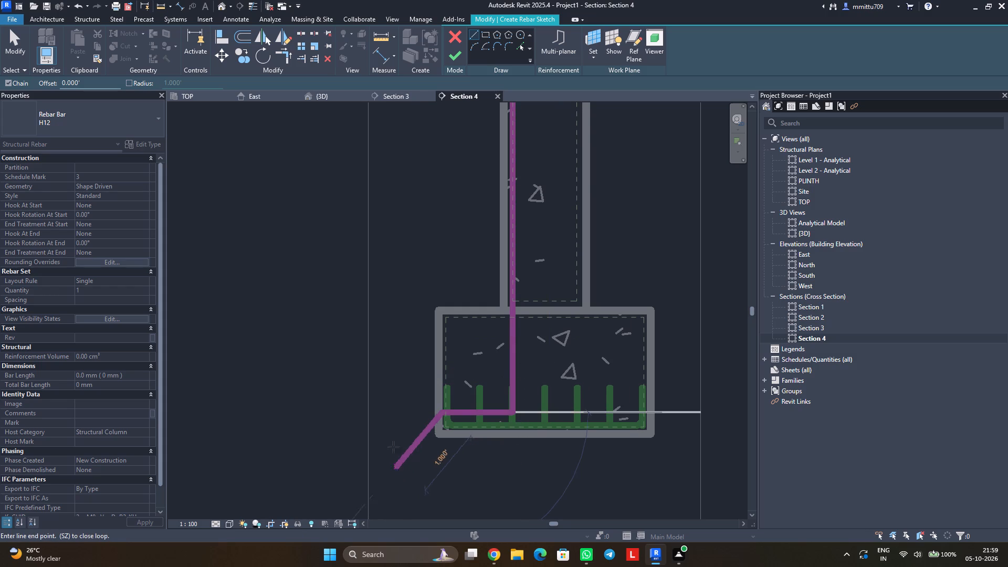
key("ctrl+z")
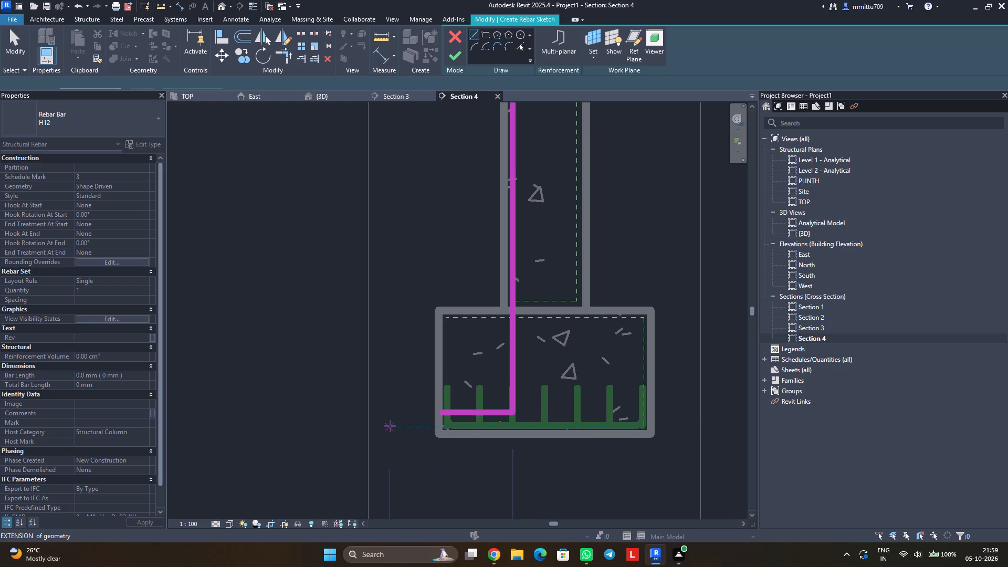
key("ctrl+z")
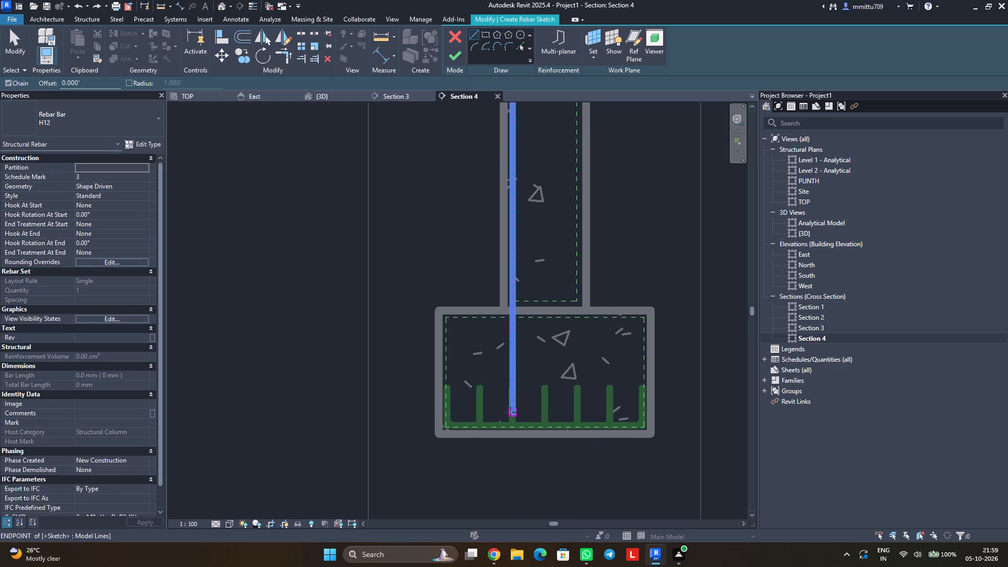
Add a 9" horizontal leg running outward from the vertical bar's lower end and finish the rebar sketch.
left_click(510, 412)
type("9\"")
key("Return")
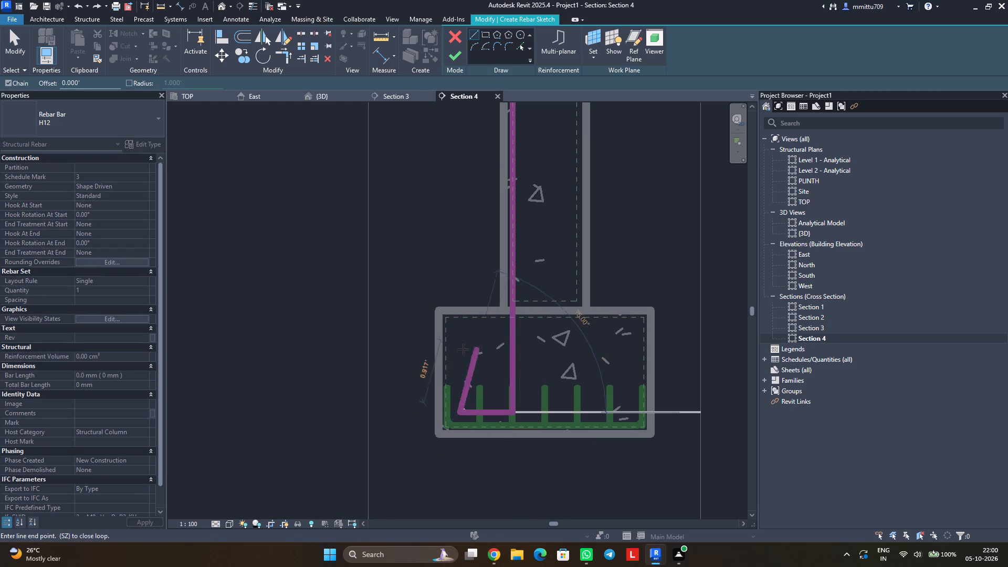
key("Escape")
key("Escape")
left_click(454, 50)
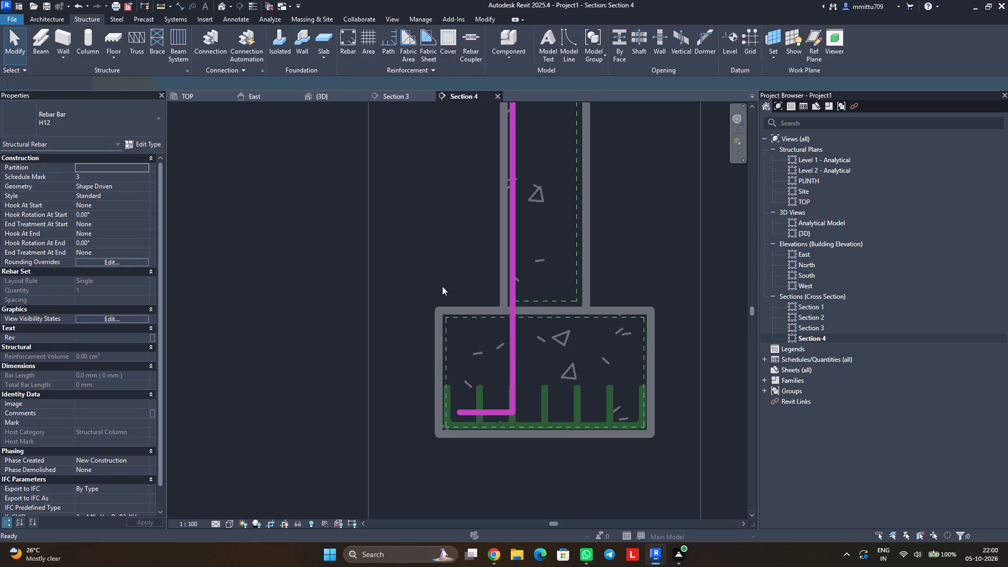
key("Escape")
key("Escape")
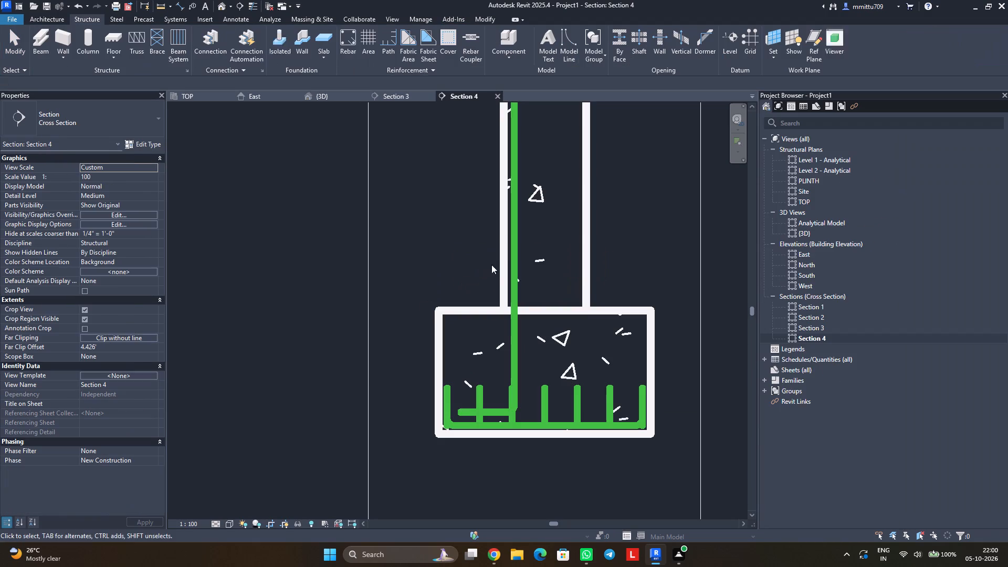
Set the new L-shaped column bar's layout to Maximum Spacing at 101.6 mm.
left_click(513, 250)
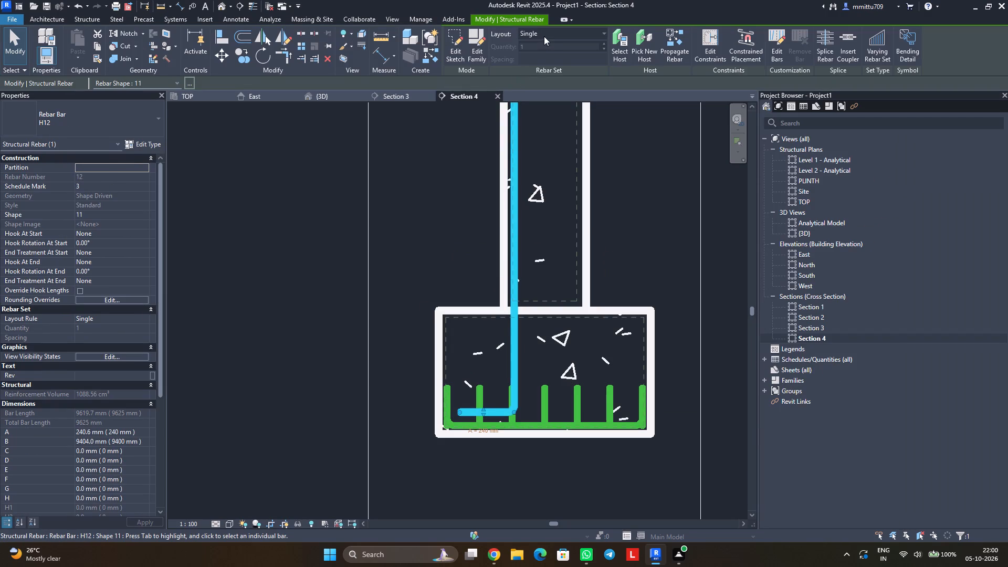
left_click(544, 36)
left_click(536, 64)
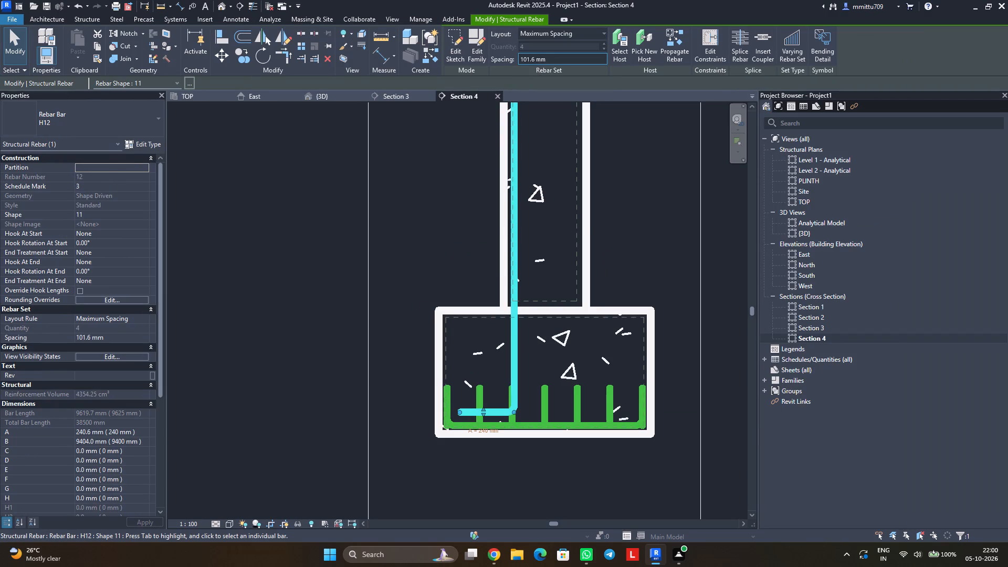
left_click(550, 59)
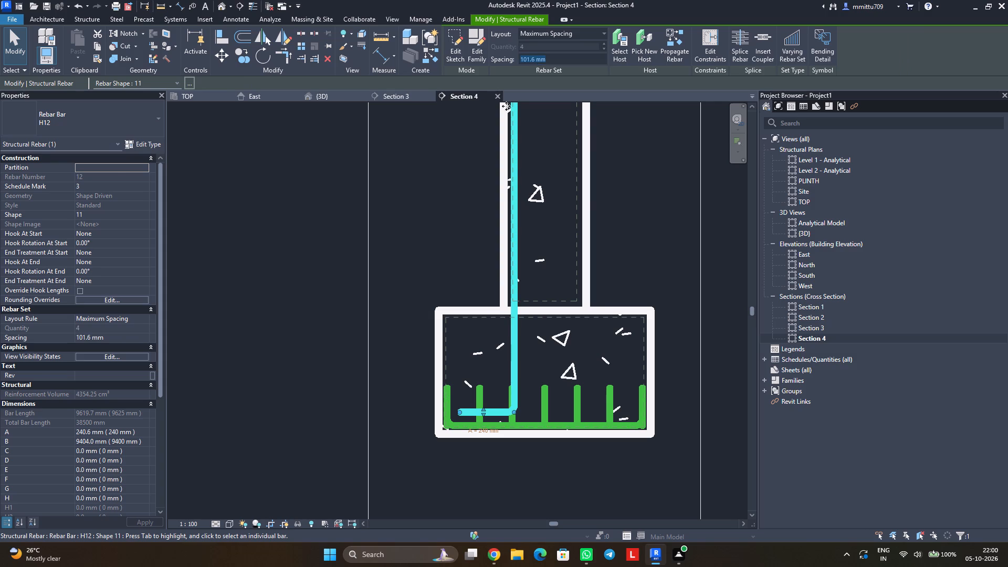
left_click(456, 188)
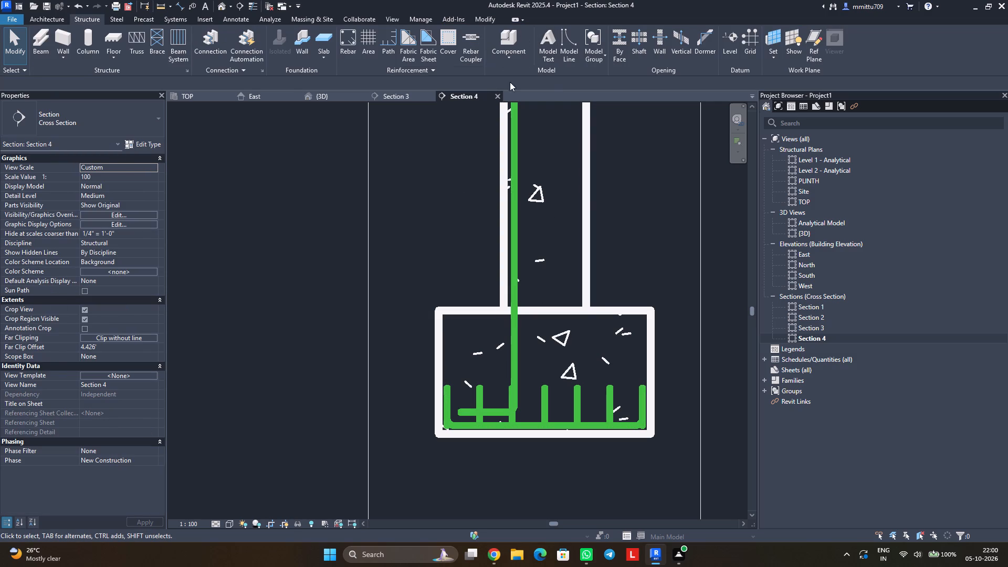
Start another H12 rebar sketch hosted by the Section 4 column and draw its vertical line from the opposite top cover corner down to just above the footing's bottom bars.
left_click(352, 45)
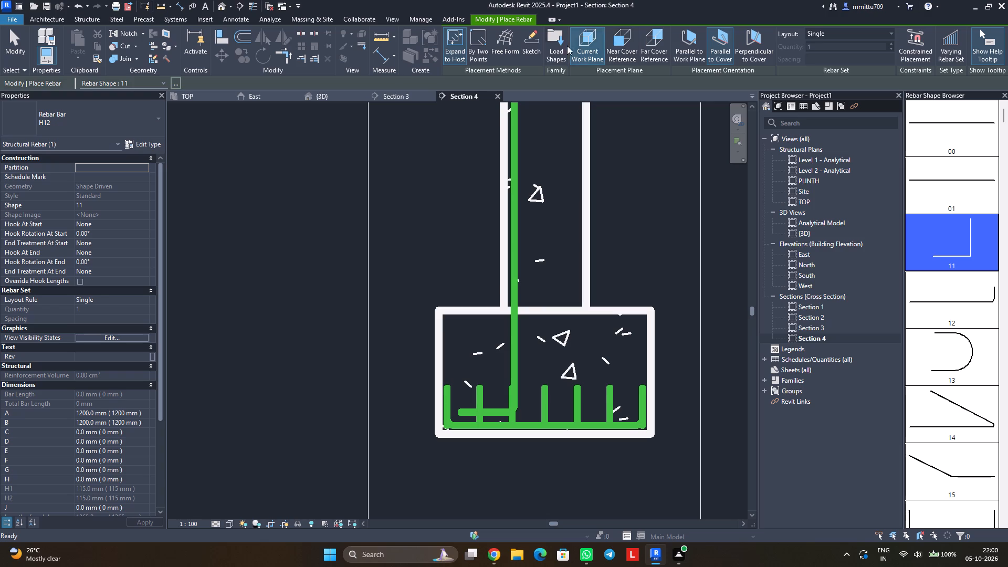
left_click(530, 45)
scroll(557, 170, "down", 2)
scroll(557, 170, "up", 2)
scroll(557, 170, "down", 1)
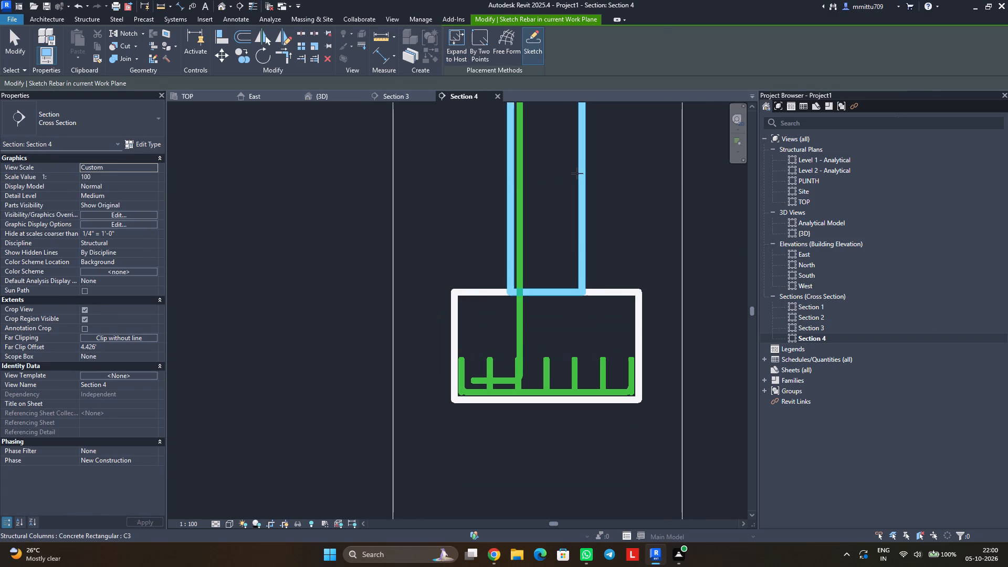
left_click(578, 174)
scroll(570, 241, "down", 5)
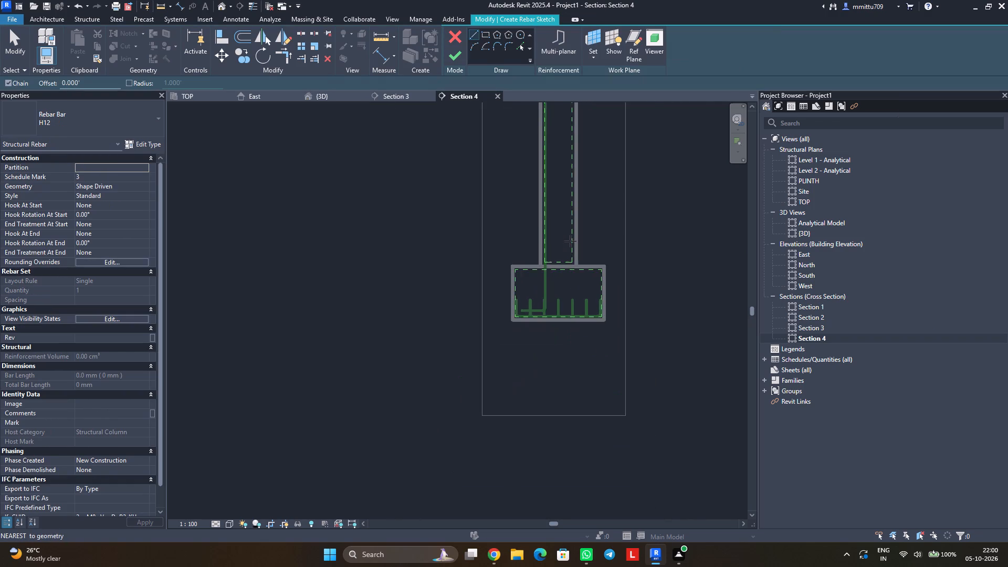
scroll(570, 241, "down", 6)
scroll(565, 211, "up", 1)
scroll(565, 211, "down", 2)
middle_click_drag(578, 190, 577, 299)
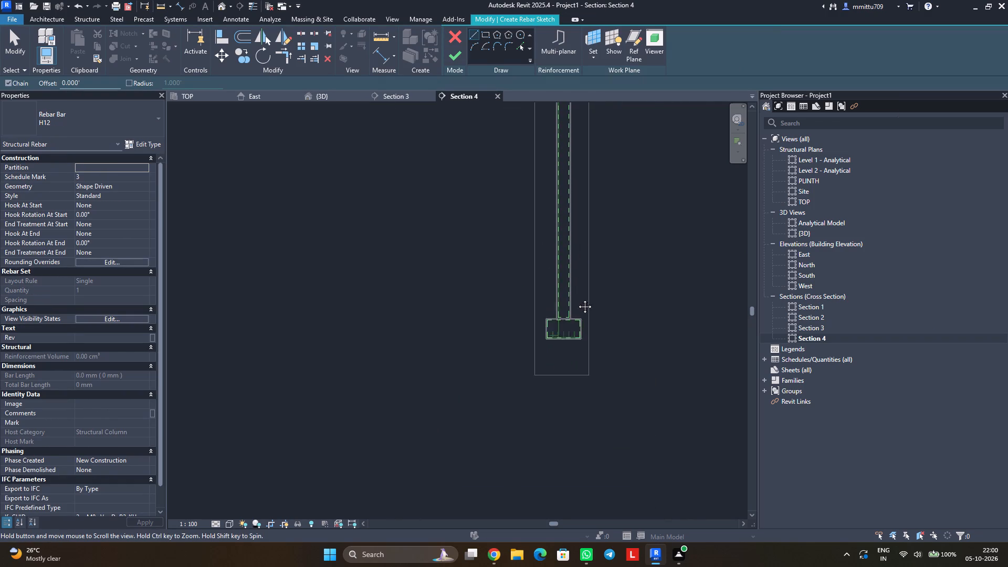
middle_click_drag(577, 299, 566, 409)
scroll(561, 125, "up", 8)
scroll(560, 122, "down", 1)
scroll(560, 122, "up", 8)
left_click(540, 114)
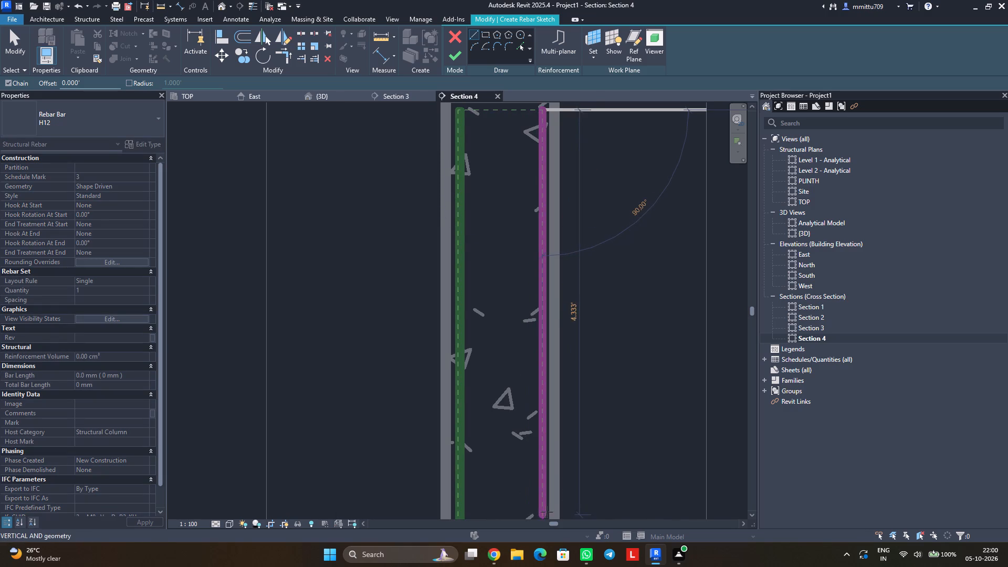
scroll(547, 512, "down", 7)
middle_click_drag(551, 507, 566, 311)
scroll(566, 311, "up", 1)
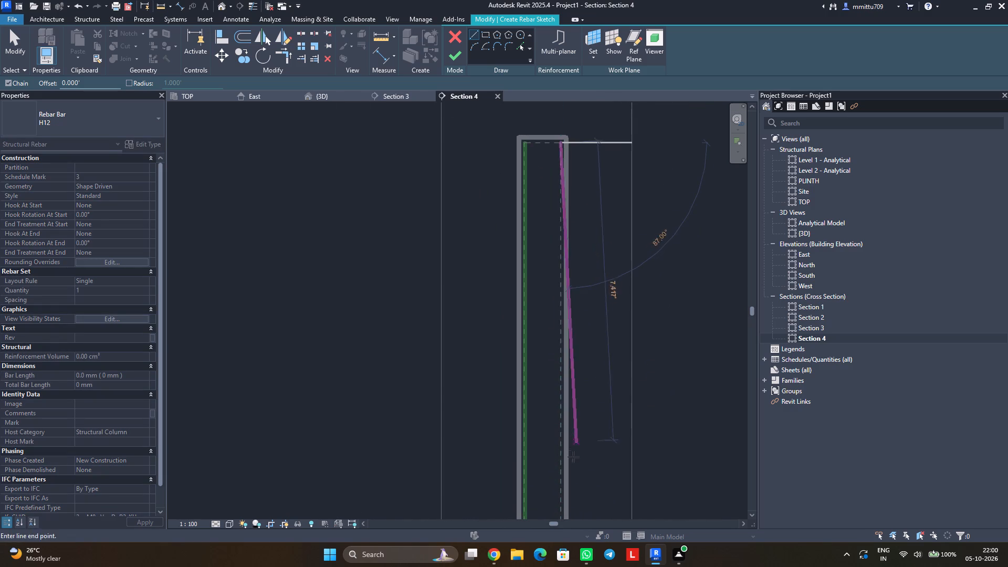
middle_click_drag(554, 490, 570, 281)
middle_click_drag(575, 489, 575, 453)
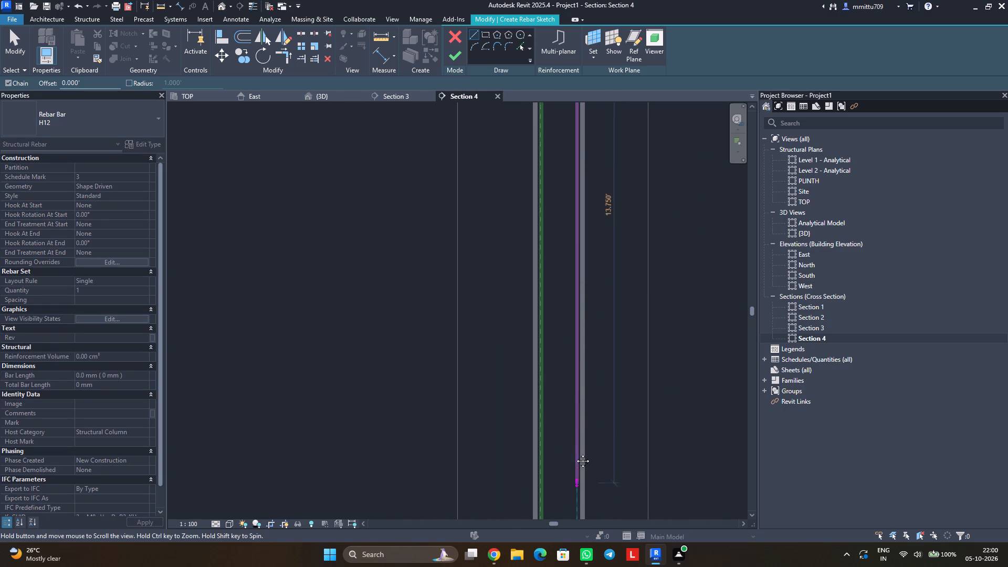
middle_click_drag(575, 453, 586, 323)
middle_click_drag(590, 483, 593, 301)
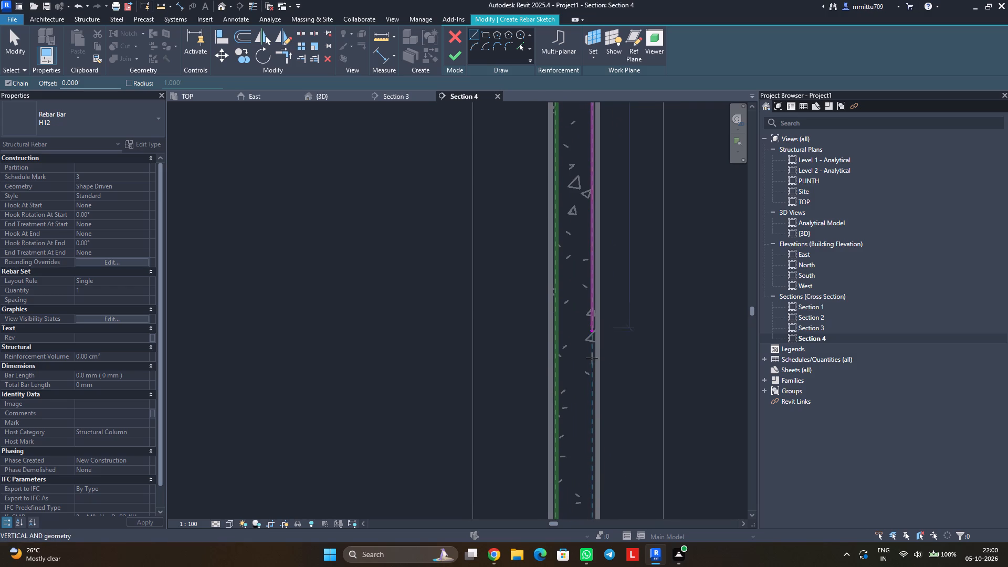
middle_click_drag(587, 502, 571, 166)
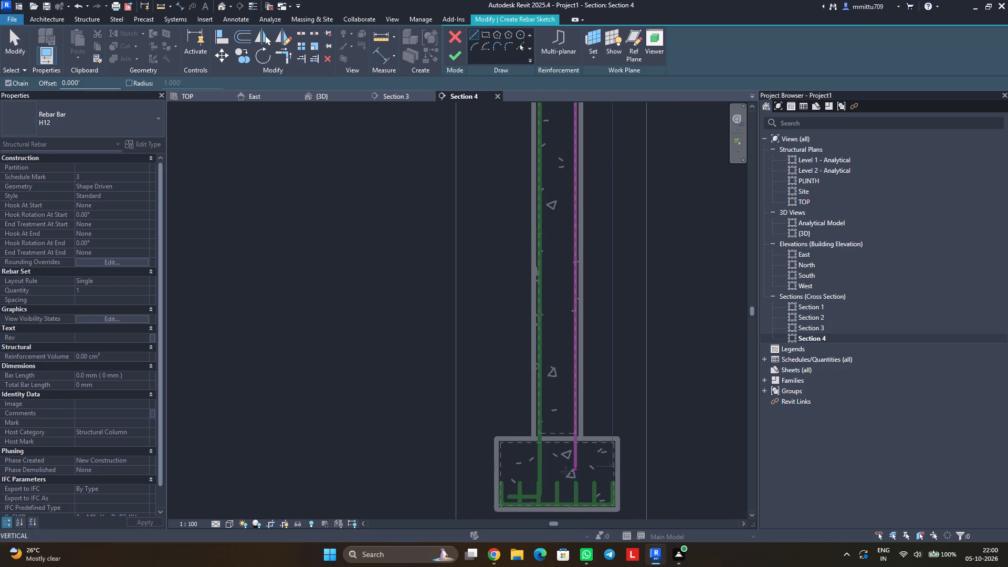
middle_click_drag(566, 472, 569, 292)
scroll(575, 301, "up", 2)
scroll(575, 306, "down", 1)
scroll(575, 308, "up", 6)
scroll(575, 313, "down", 1)
scroll(575, 316, "up", 4)
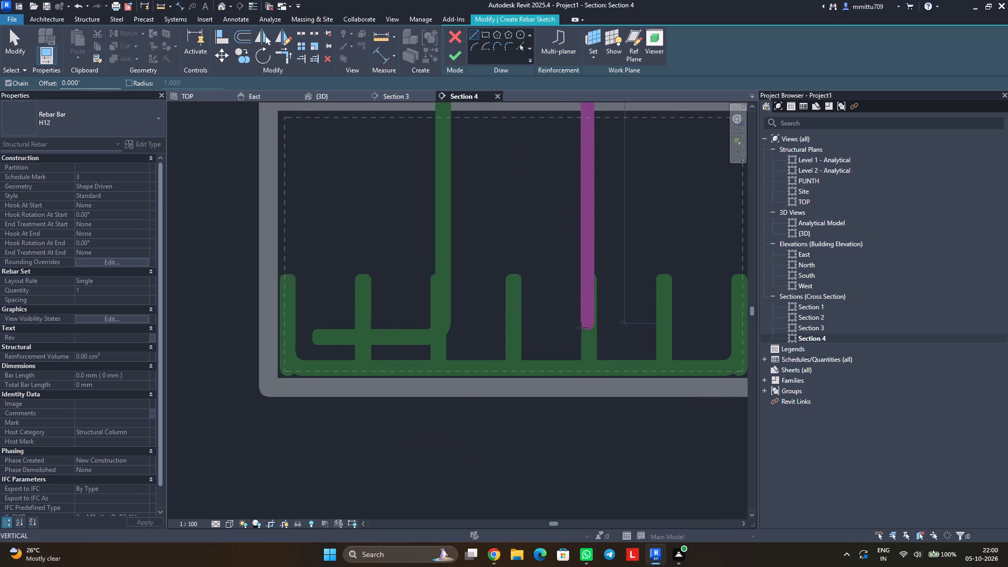
left_click(588, 339)
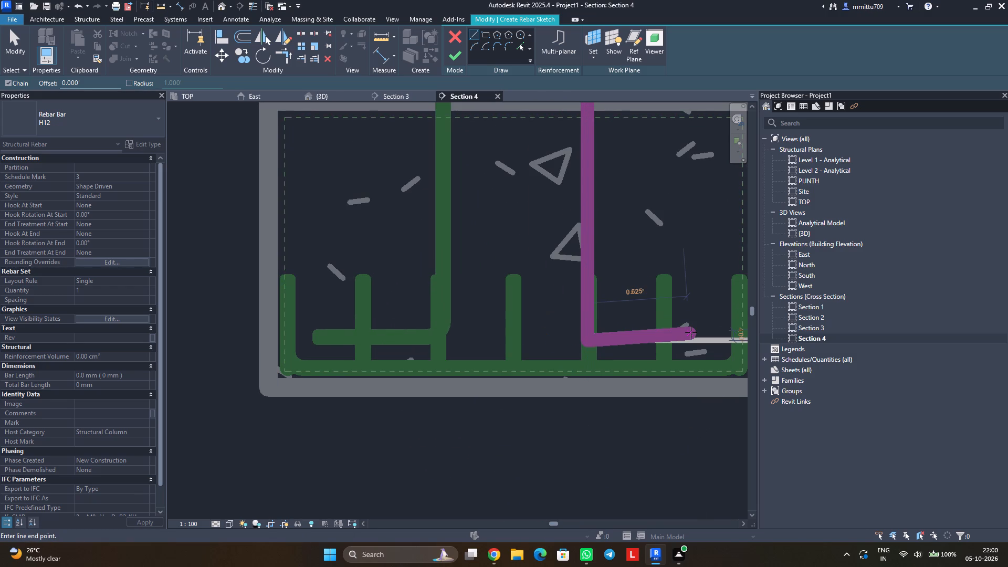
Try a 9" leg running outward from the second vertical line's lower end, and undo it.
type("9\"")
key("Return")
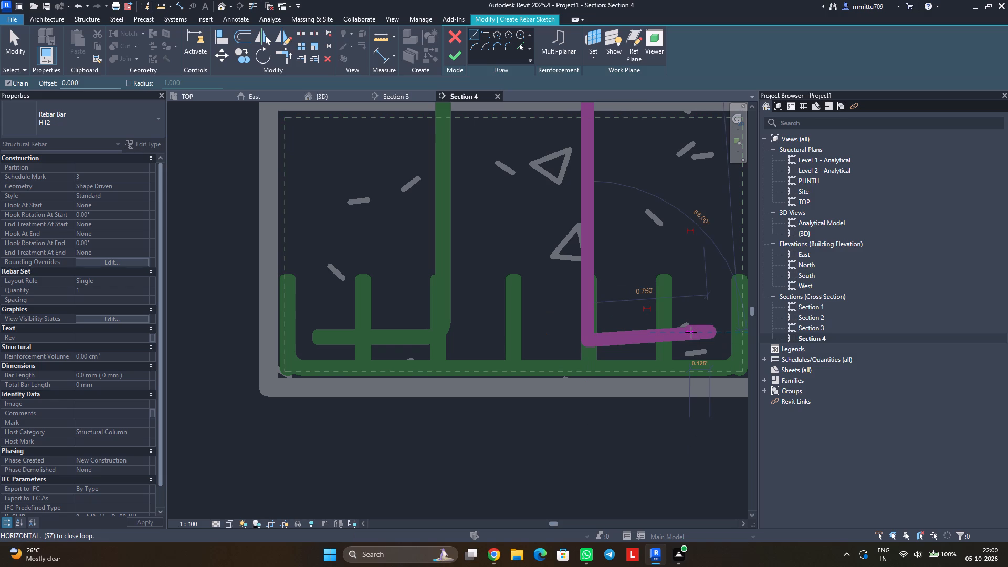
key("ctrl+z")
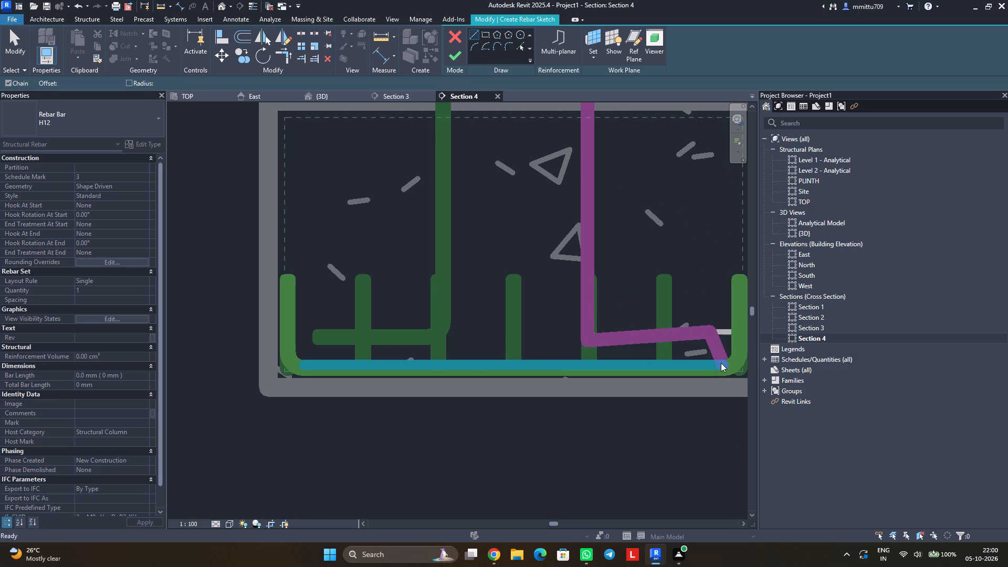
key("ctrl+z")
Draw a horizontal 9" leg outward from the second vertical line's lower end and finish the rebar sketch.
left_click(589, 340)
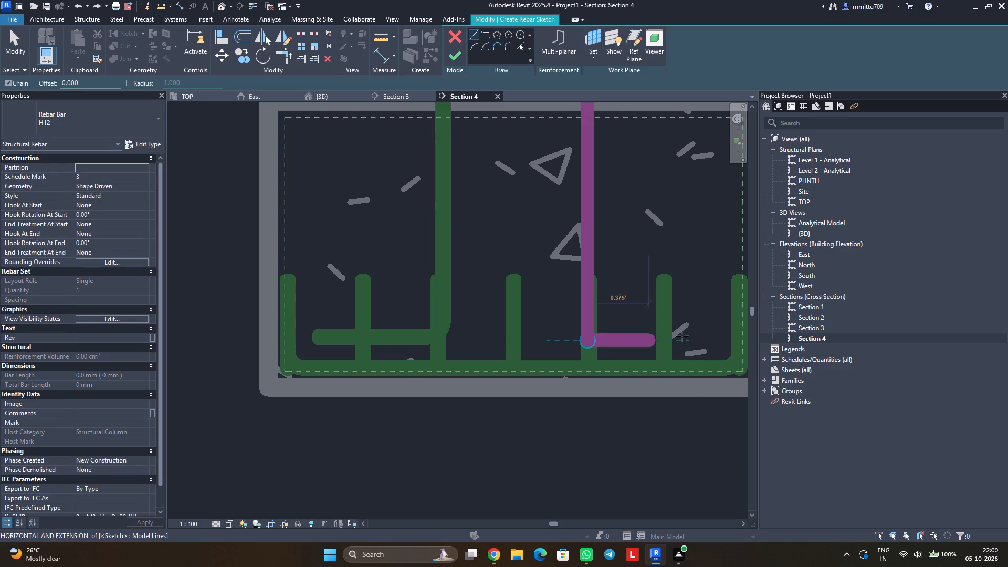
type("9\"")
key("Return")
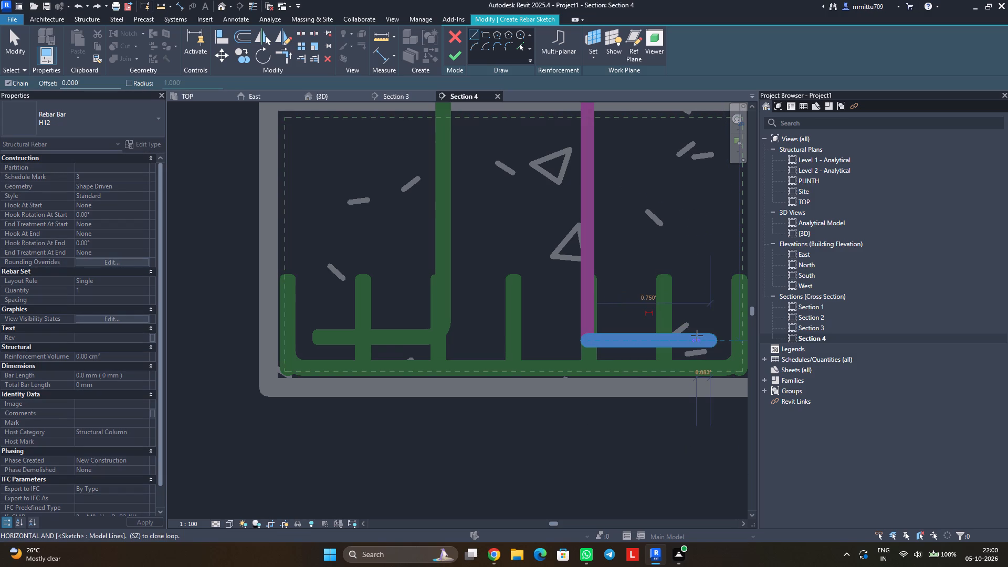
key("Escape")
key("Escape")
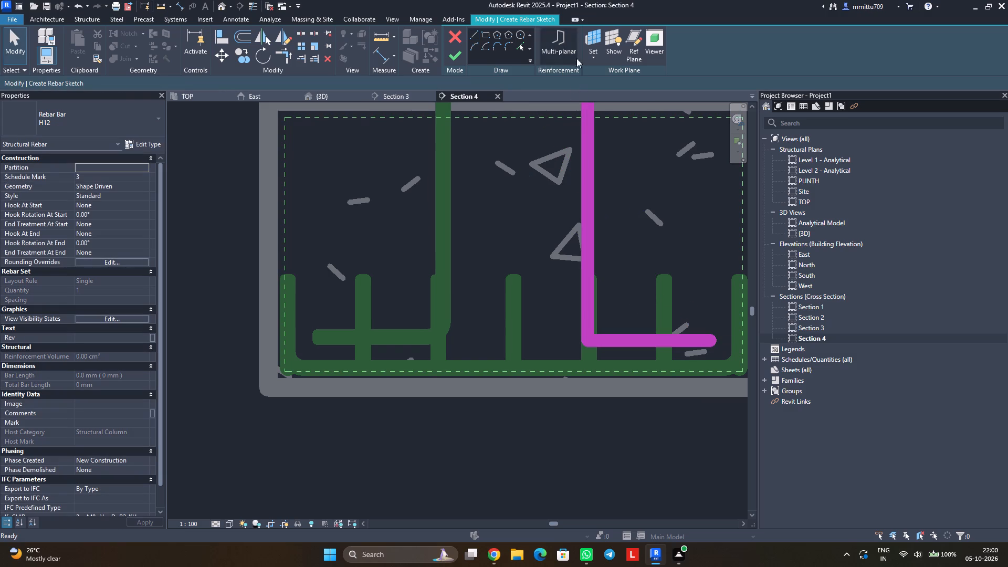
left_click(458, 51)
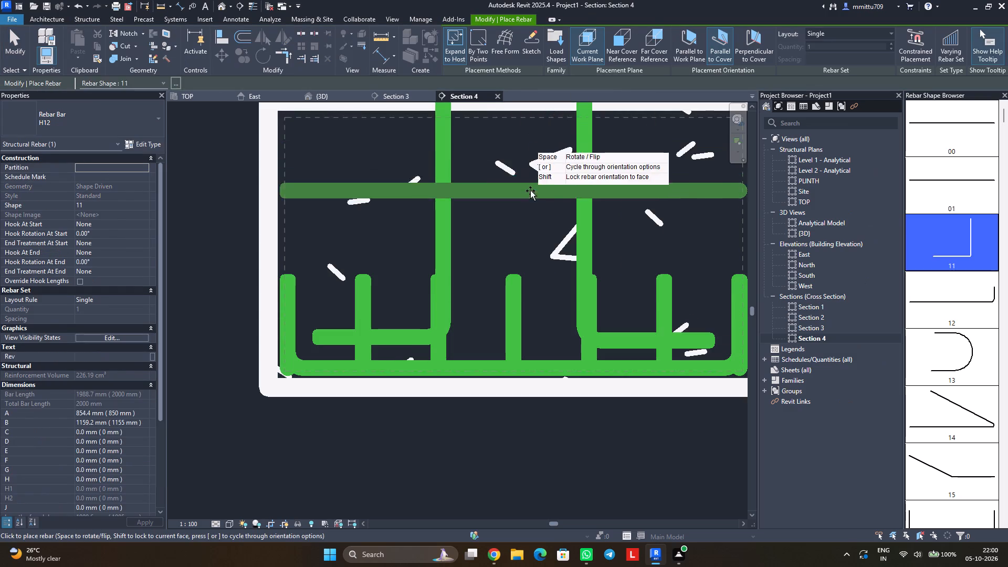
key("Escape")
key("Escape")
Set the second L-shaped column bar's layout to Maximum Spacing at 101.6 mm.
left_click(591, 200)
left_click(585, 34)
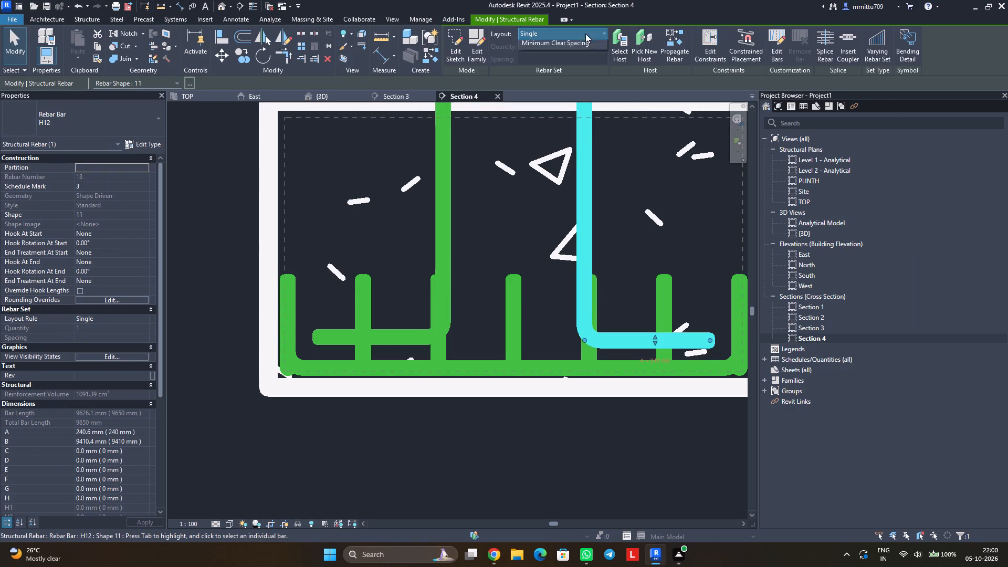
left_click(570, 64)
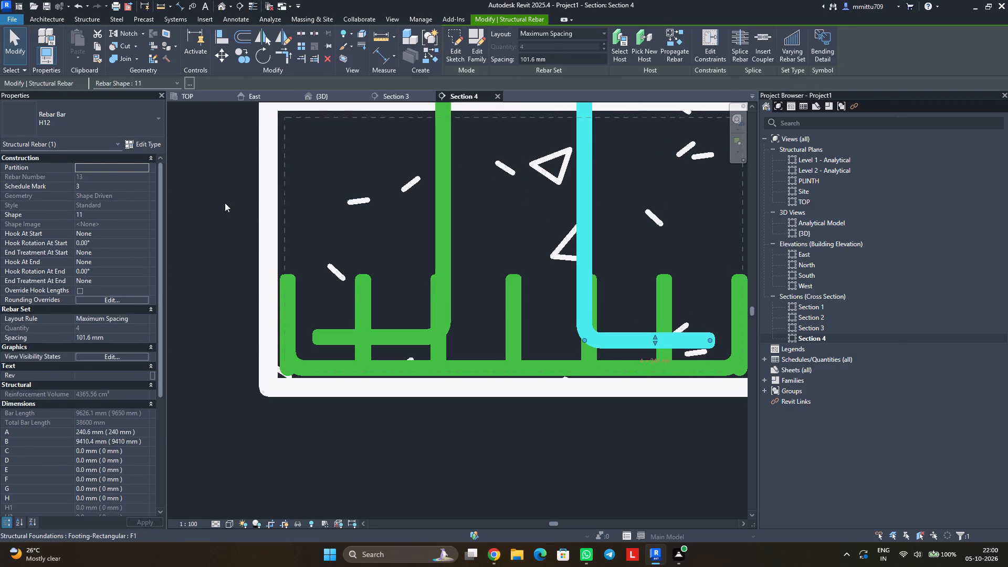
left_click(225, 203)
Select all instances of the H12 rebar and set their view visibility to unobscured in the {3D} view.
left_click(451, 182)
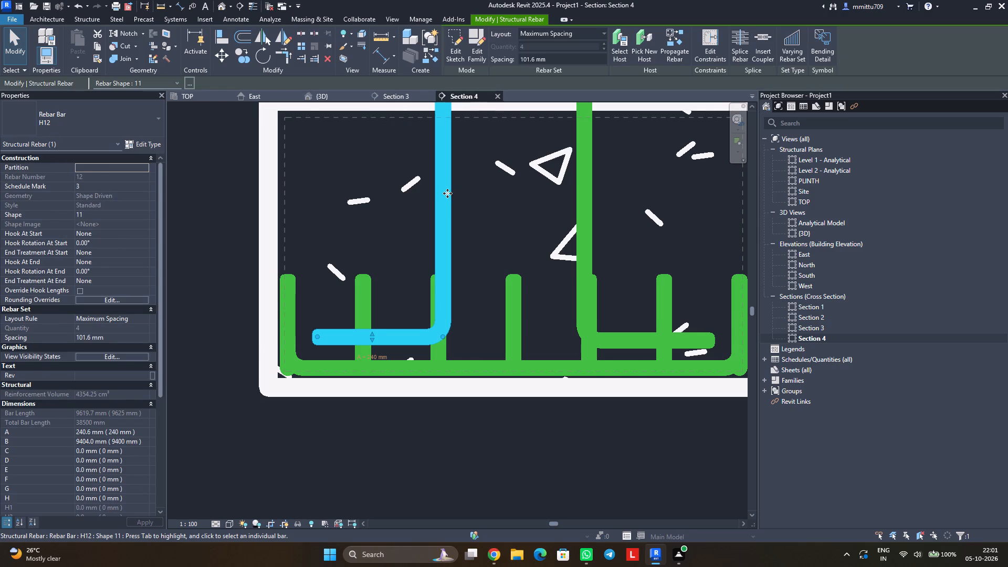
key("s")
key("a")
left_click(112, 356)
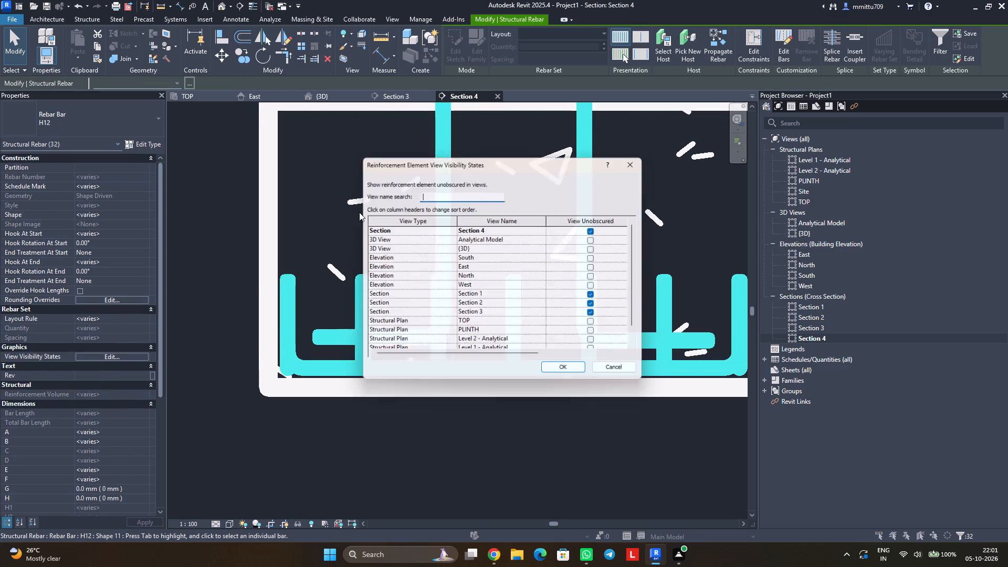
left_click(596, 248)
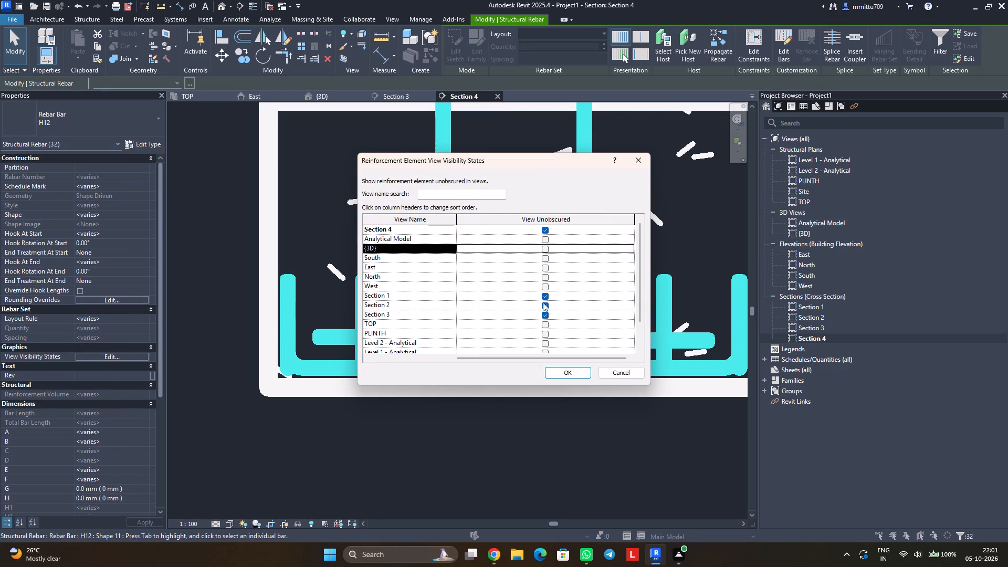
left_click(546, 250)
left_click(563, 371)
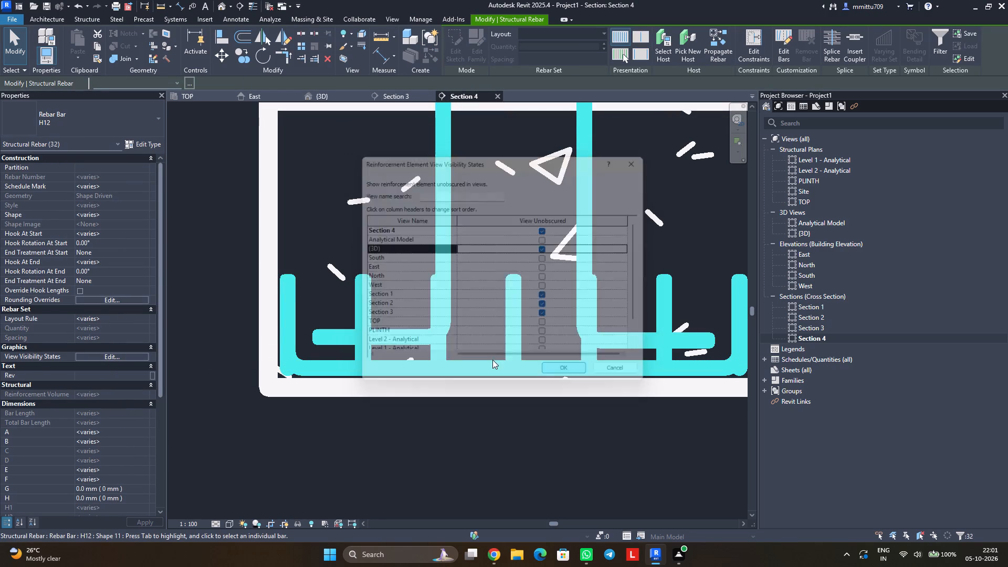
scroll(218, 213, "down", 3)
scroll(218, 213, "up", 2)
scroll(218, 213, "down", 3)
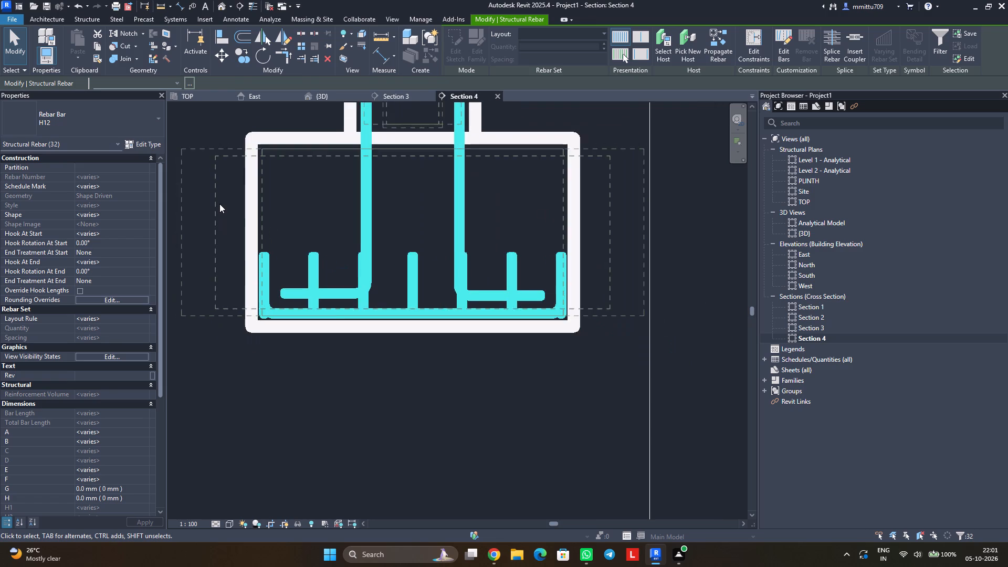
scroll(219, 204, "down", 4)
left_click(276, 353)
Place an H12 shape 52 stirrup, oriented parallel to cover, across the column just above the footing in Section 4.
middle_click_drag(295, 296, 328, 367)
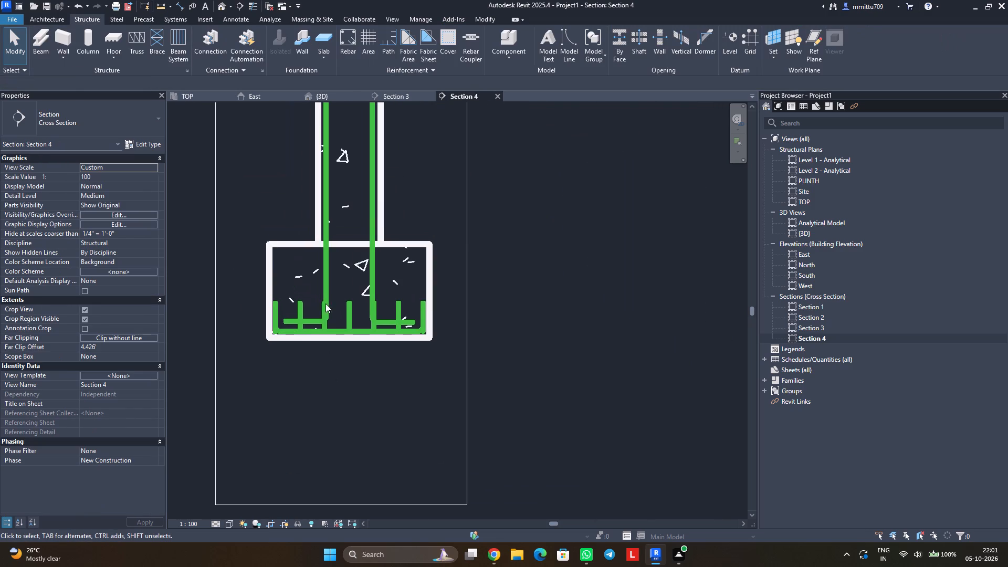
left_click(328, 283)
left_click(333, 397)
middle_click_drag(332, 301, 355, 391)
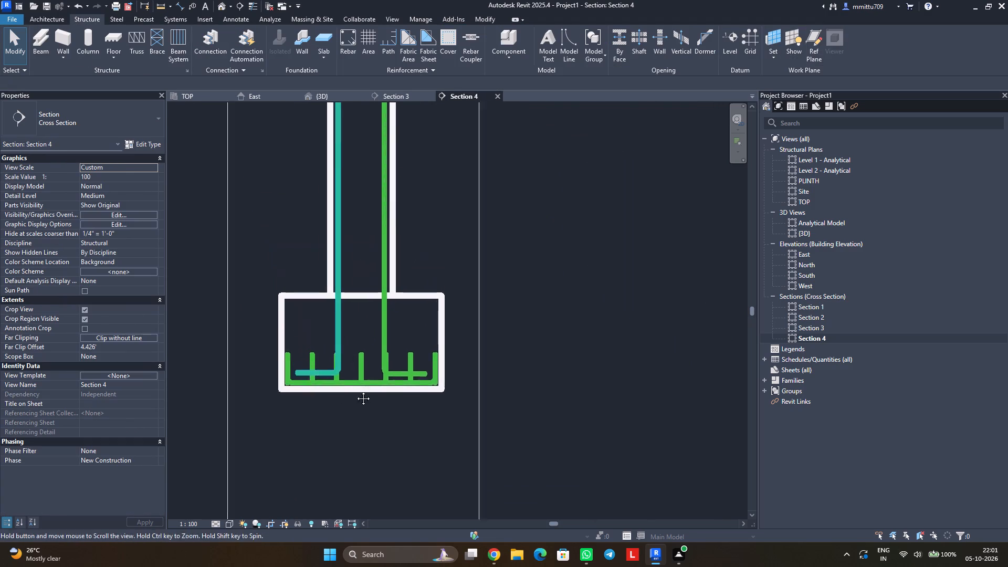
middle_click_drag(355, 391, 356, 396)
left_click(354, 44)
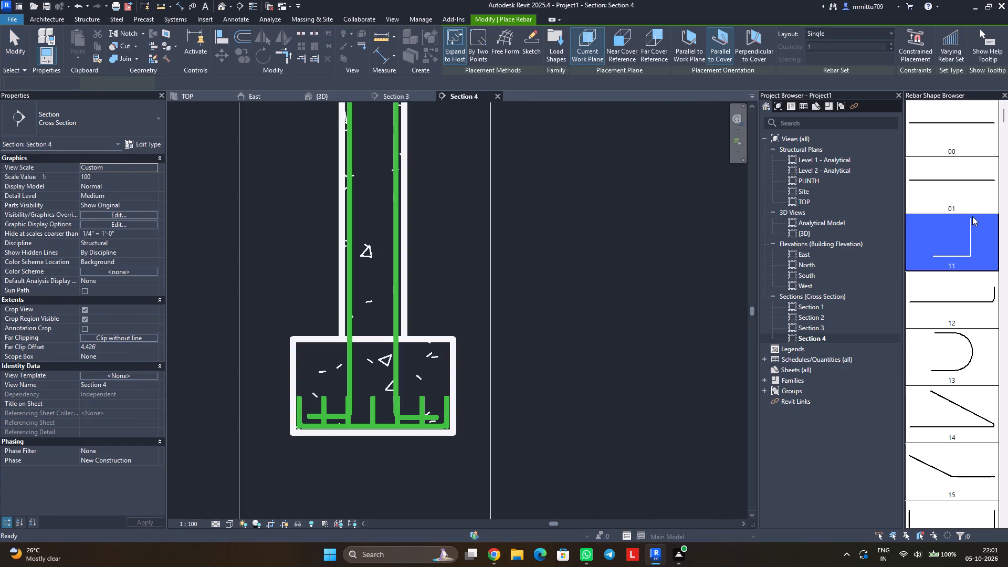
scroll(965, 216, "up", 1)
scroll(965, 216, "down", 4)
scroll(965, 216, "up", 1)
scroll(965, 216, "down", 10)
scroll(965, 216, "up", 1)
scroll(965, 216, "down", 1)
scroll(965, 216, "up", 1)
scroll(965, 216, "down", 8)
scroll(965, 216, "up", 1)
scroll(965, 216, "down", 7)
scroll(965, 216, "up", 1)
scroll(965, 216, "down", 3)
scroll(965, 216, "up", 1)
scroll(965, 216, "down", 5)
scroll(965, 216, "up", 1)
scroll(965, 216, "down", 1)
scroll(965, 216, "up", 1)
scroll(965, 216, "down", 11)
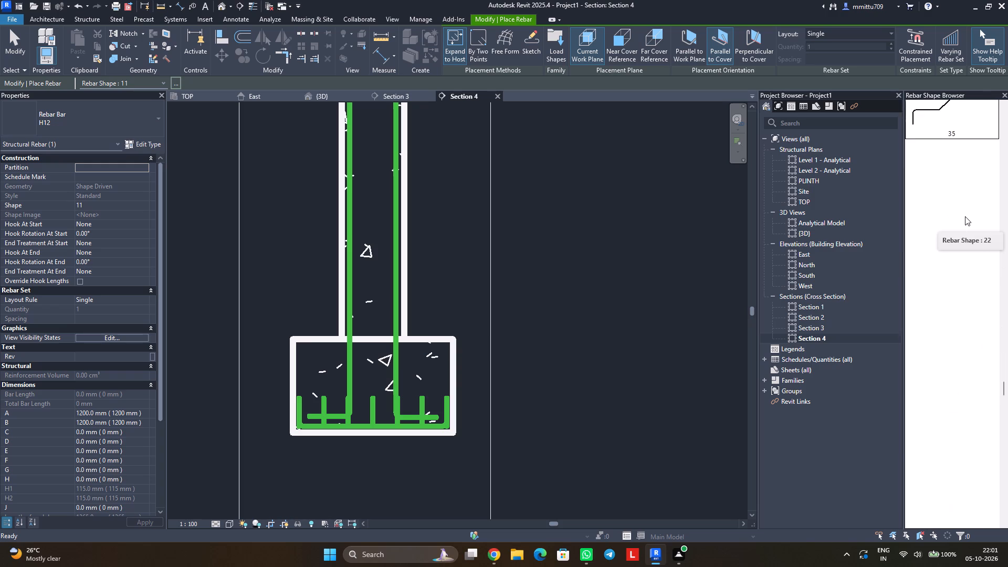
scroll(965, 216, "down", 6)
left_click(973, 364)
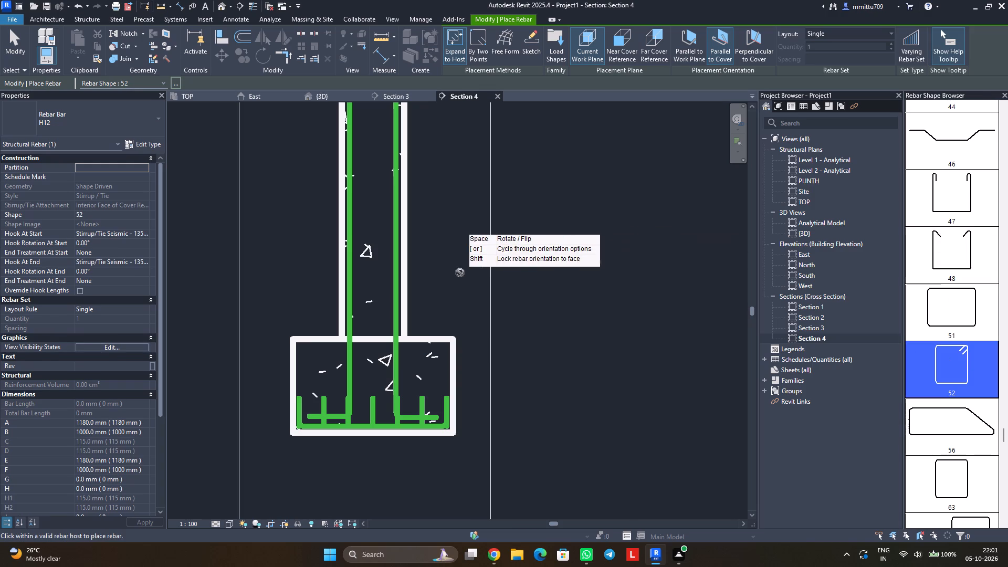
left_click(675, 39)
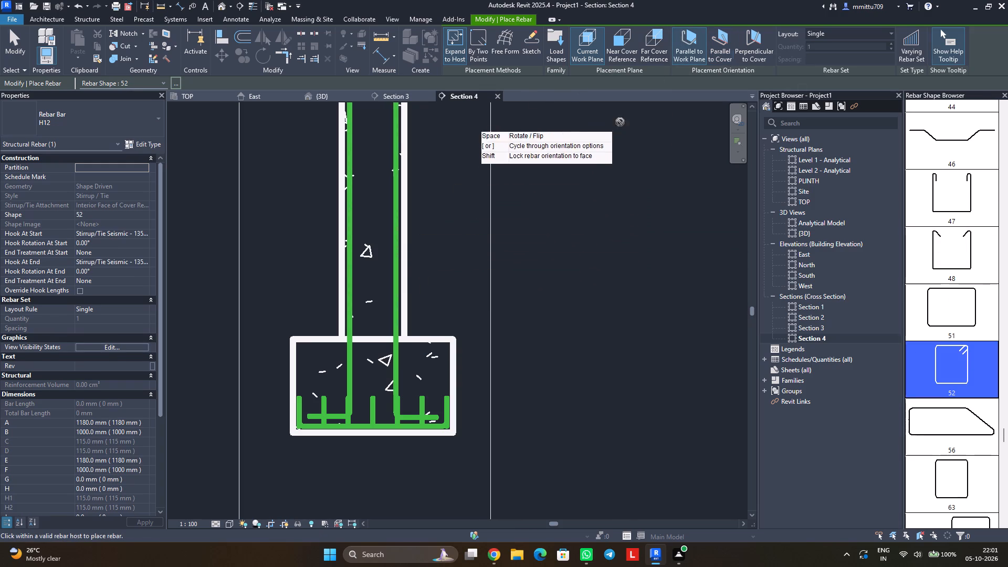
left_click(724, 54)
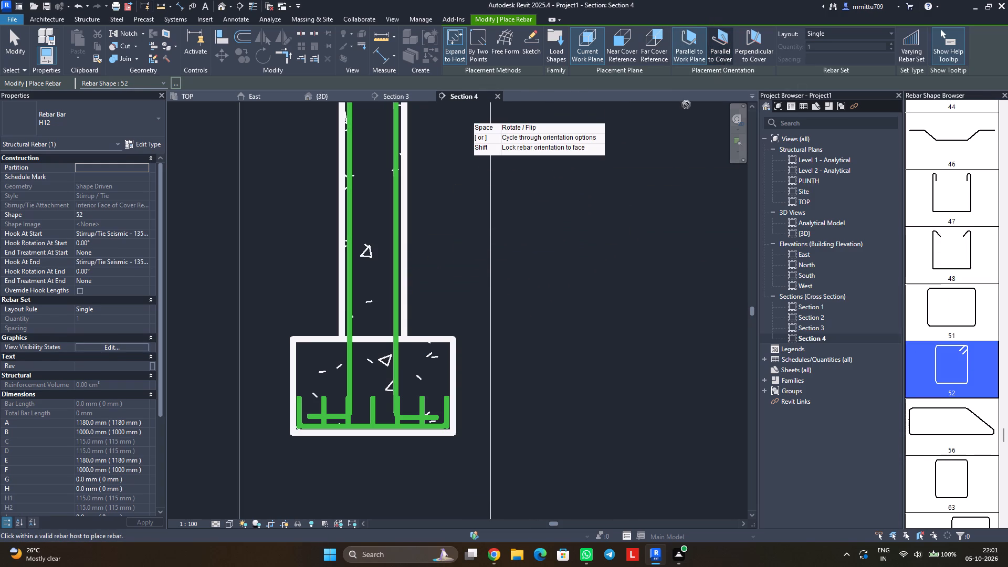
left_click(375, 328)
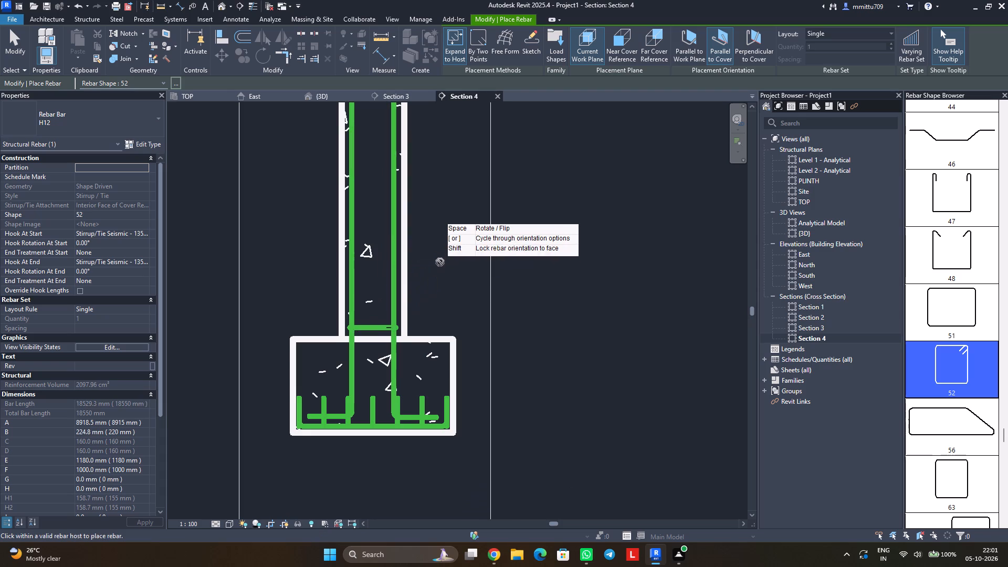
key("Escape")
key("Escape")
Set the new column stirrup's layout to Maximum Spacing with a 6" spacing.
left_click(376, 328)
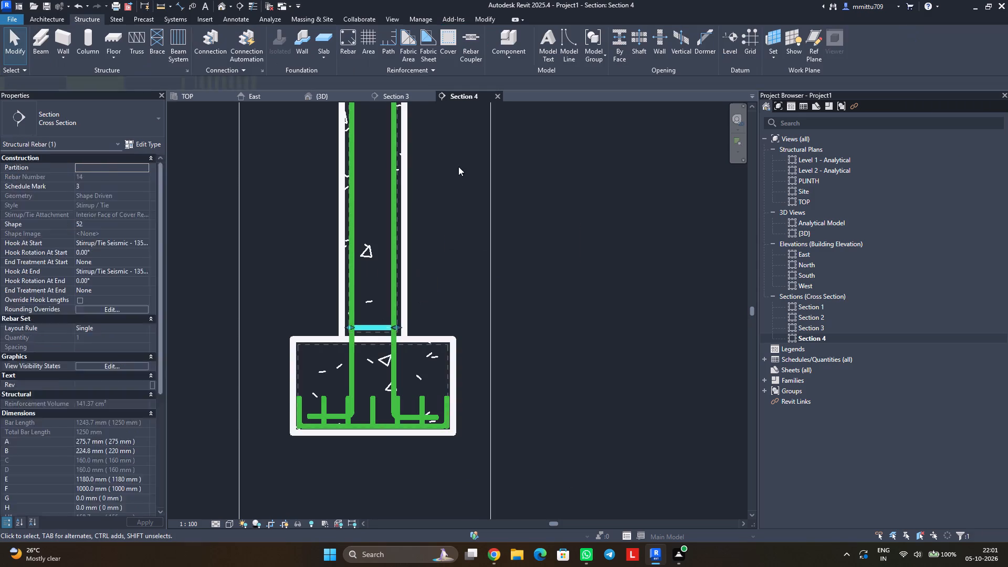
left_click(531, 32)
left_click(540, 66)
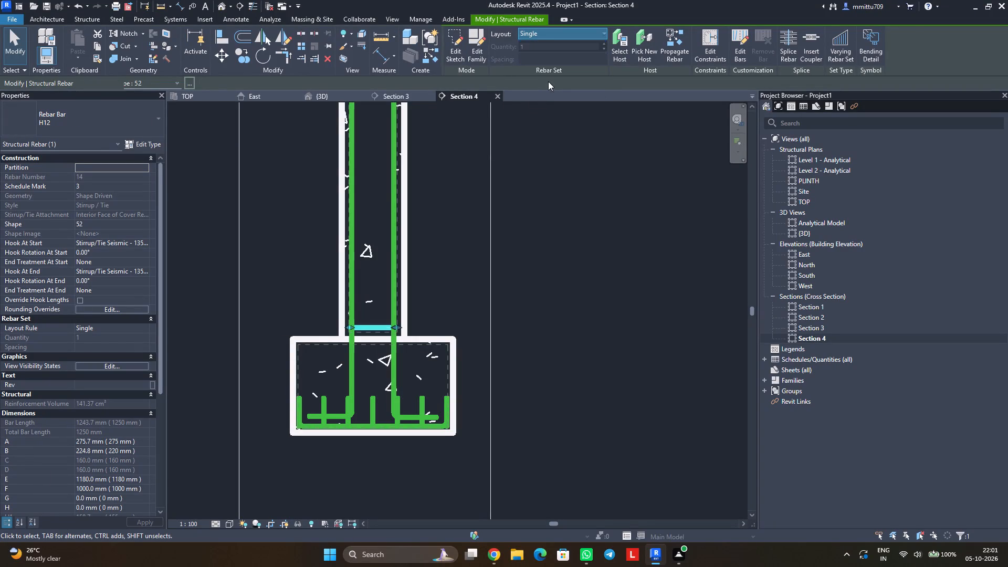
left_click(556, 61)
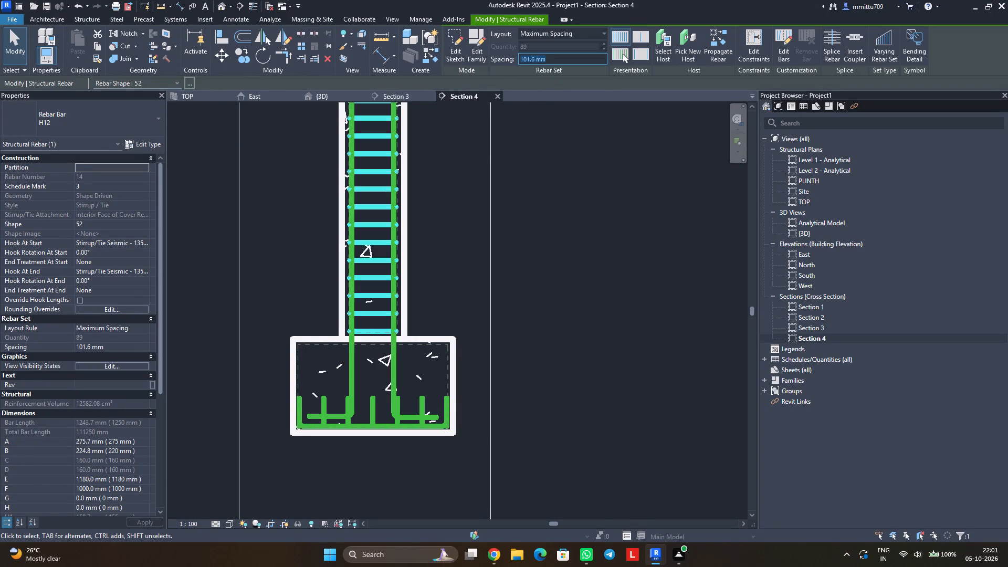
type("6\"")
key("Return")
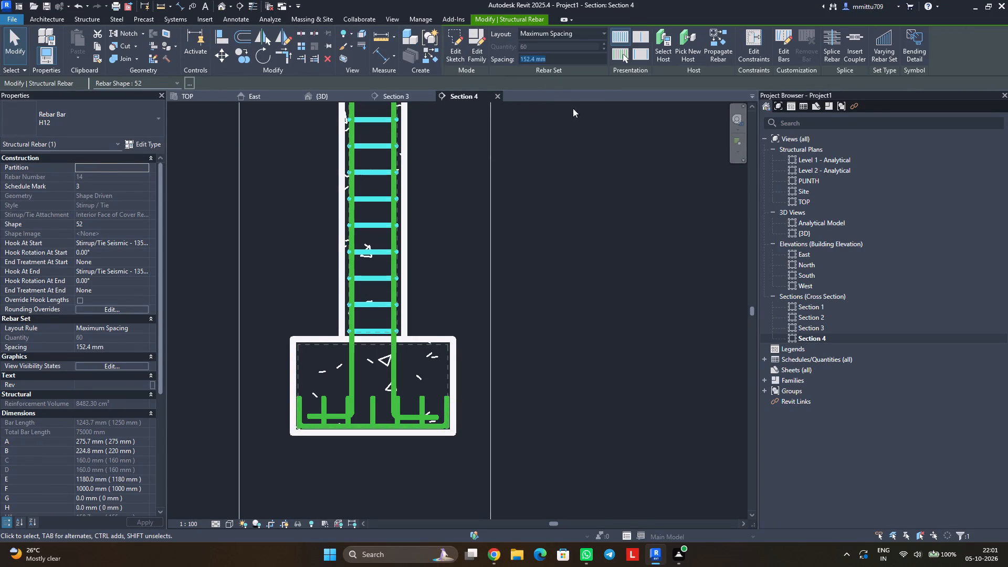
left_click(591, 169)
Set the column stirrup set's view visibility to unobscured in the {3D} view.
left_click(379, 254)
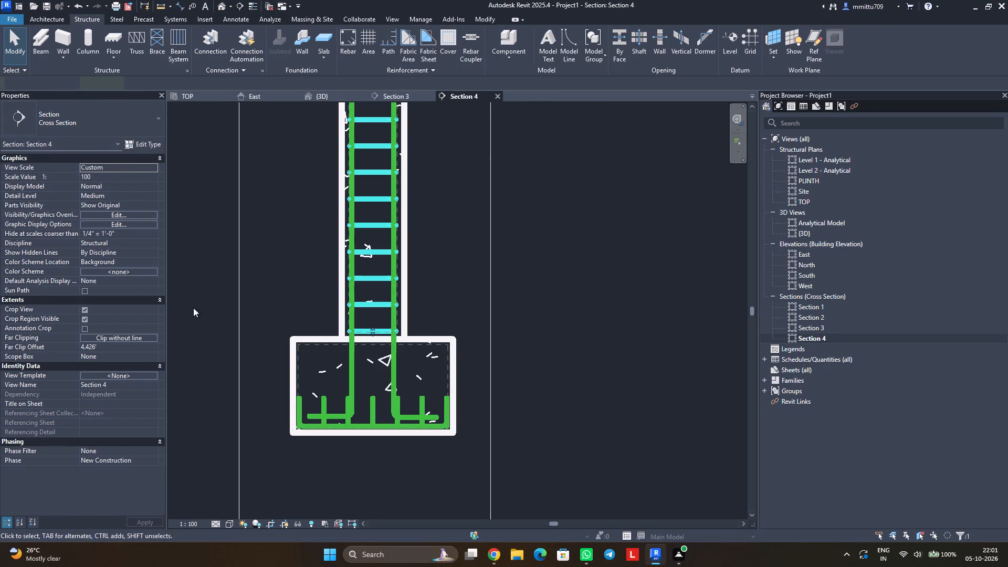
left_click(118, 364)
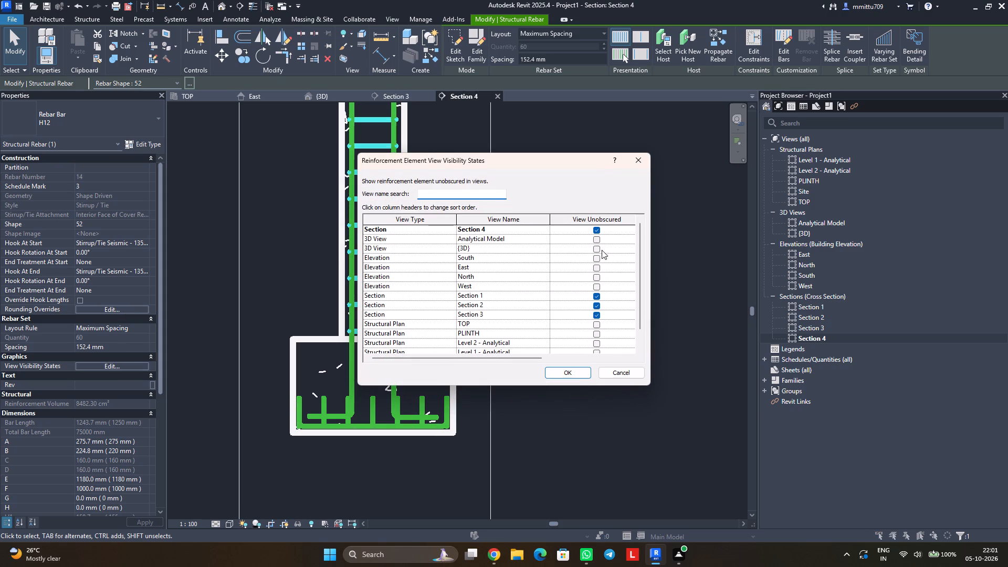
left_click(595, 249)
left_click(545, 248)
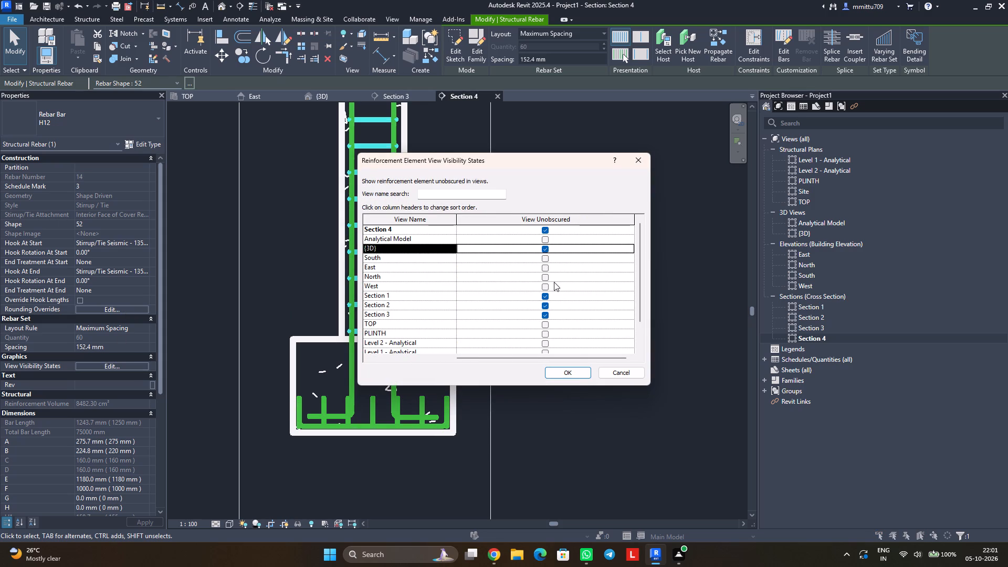
left_click(573, 373)
left_click(589, 425)
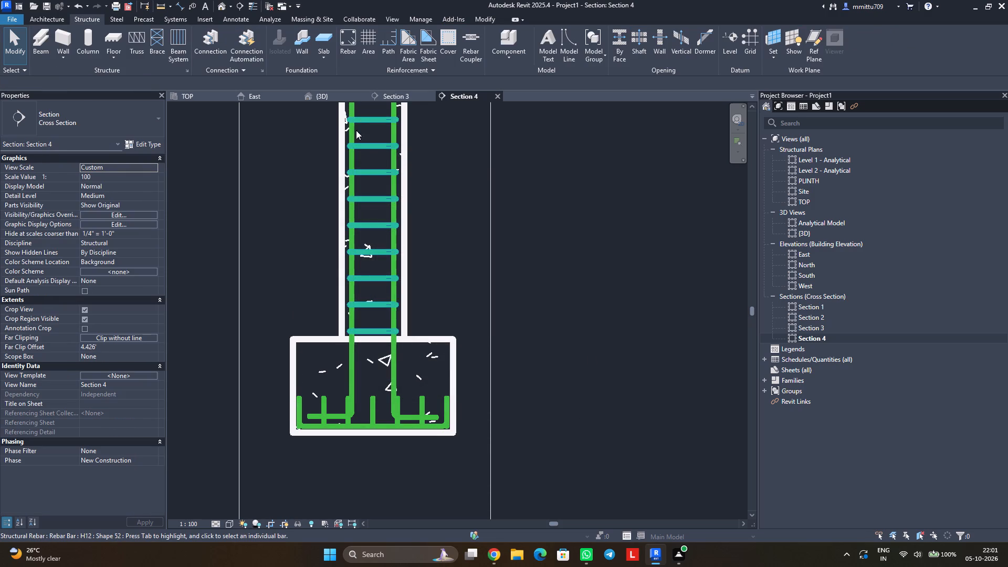
Switch to the {3D} view and examine the stirrups and vertical bars in the newly reinforced column.
left_click(335, 98)
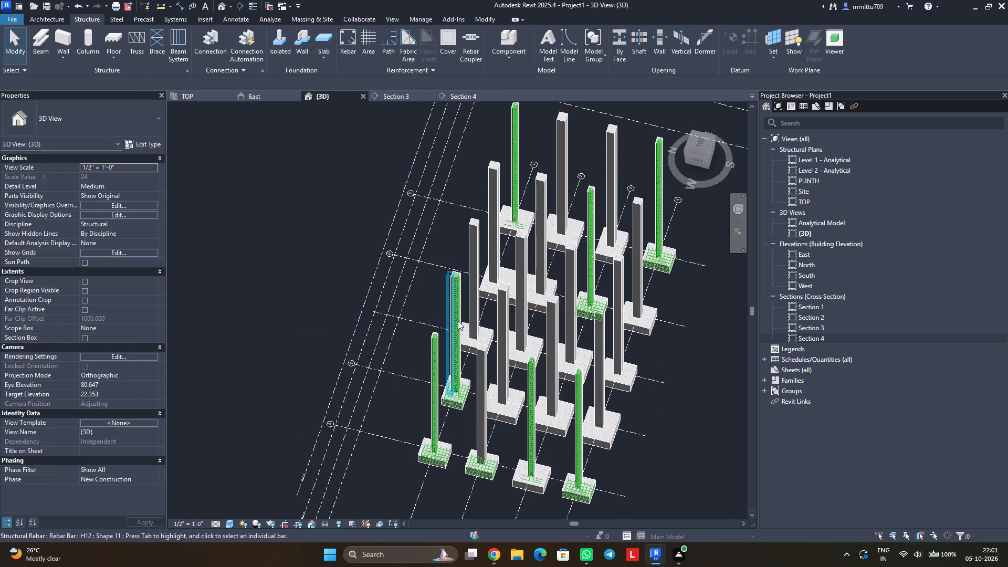
scroll(452, 312, "up", 3)
scroll(452, 312, "down", 1)
scroll(452, 312, "up", 9)
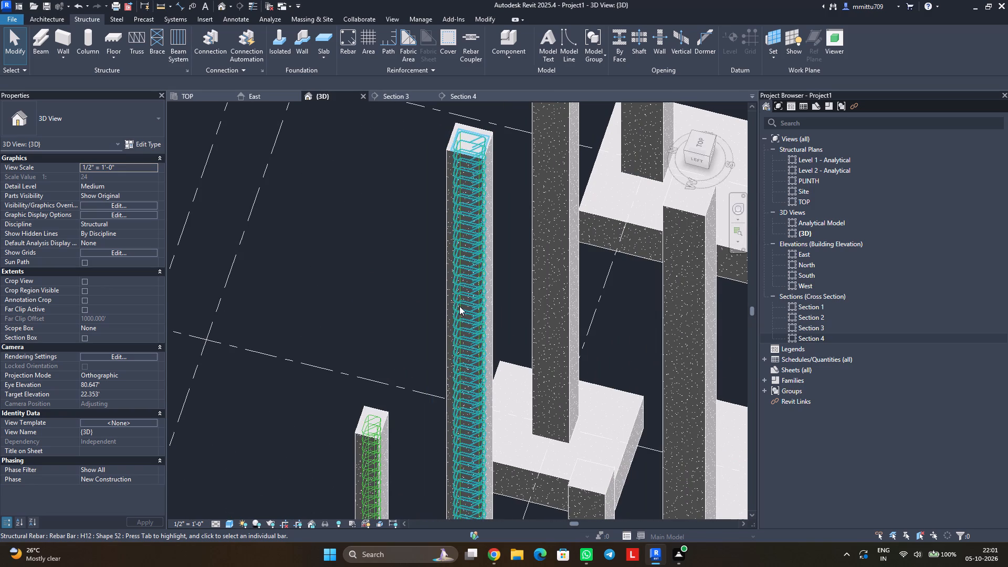
scroll(463, 308, "up", 3)
scroll(463, 308, "down", 1)
scroll(463, 308, "up", 2)
scroll(463, 308, "down", 1)
scroll(463, 308, "up", 3)
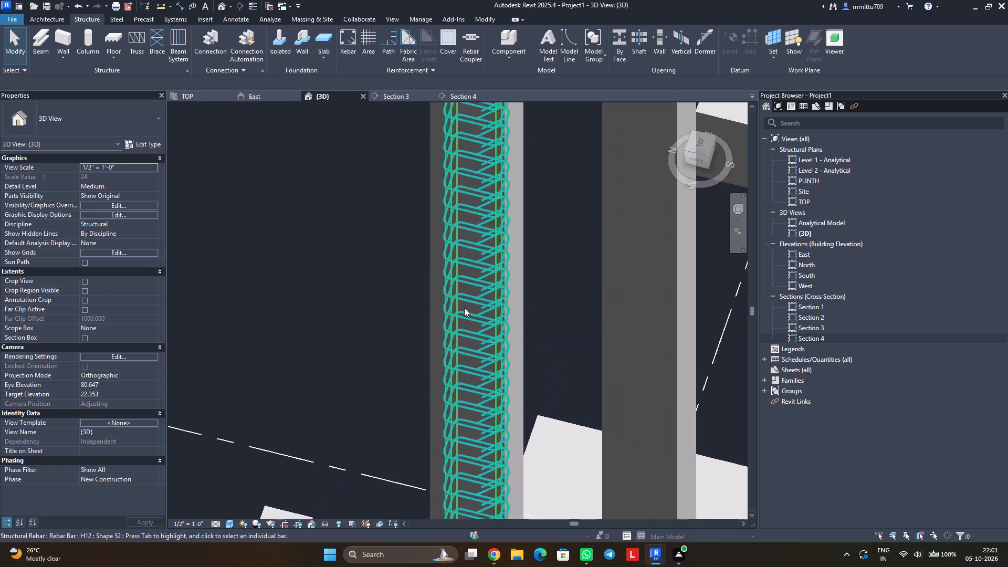
scroll(464, 308, "up", 2)
scroll(464, 308, "down", 1)
scroll(464, 308, "up", 7)
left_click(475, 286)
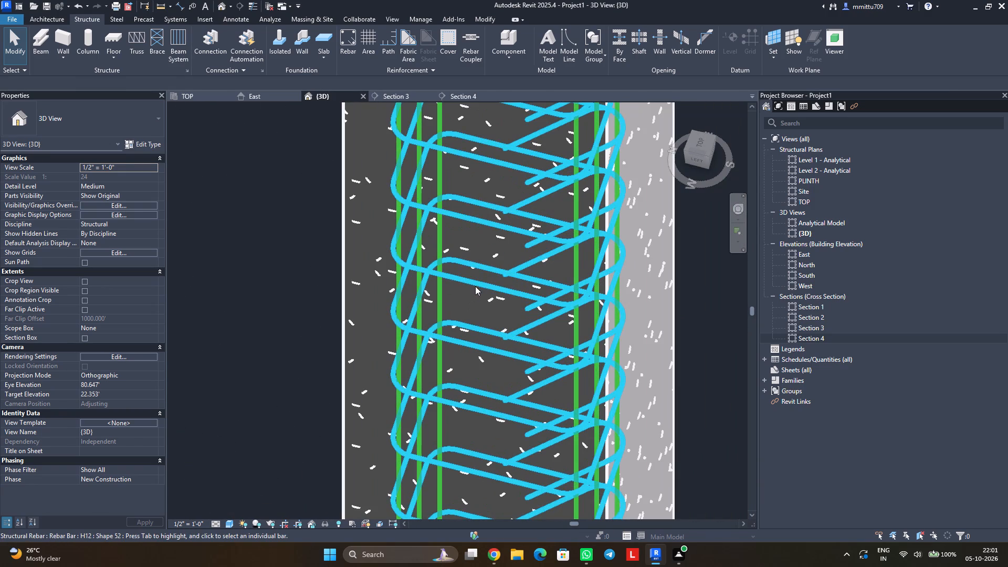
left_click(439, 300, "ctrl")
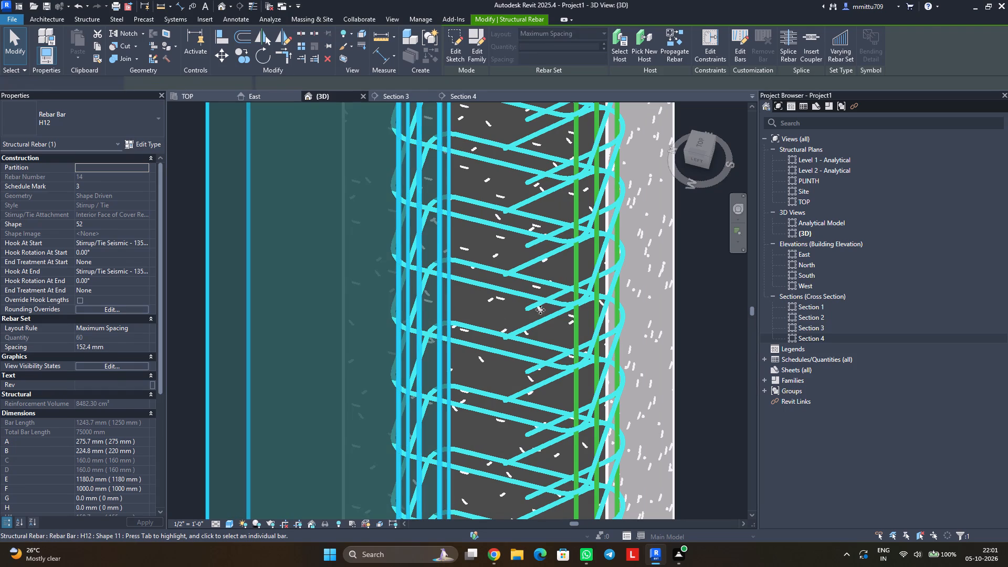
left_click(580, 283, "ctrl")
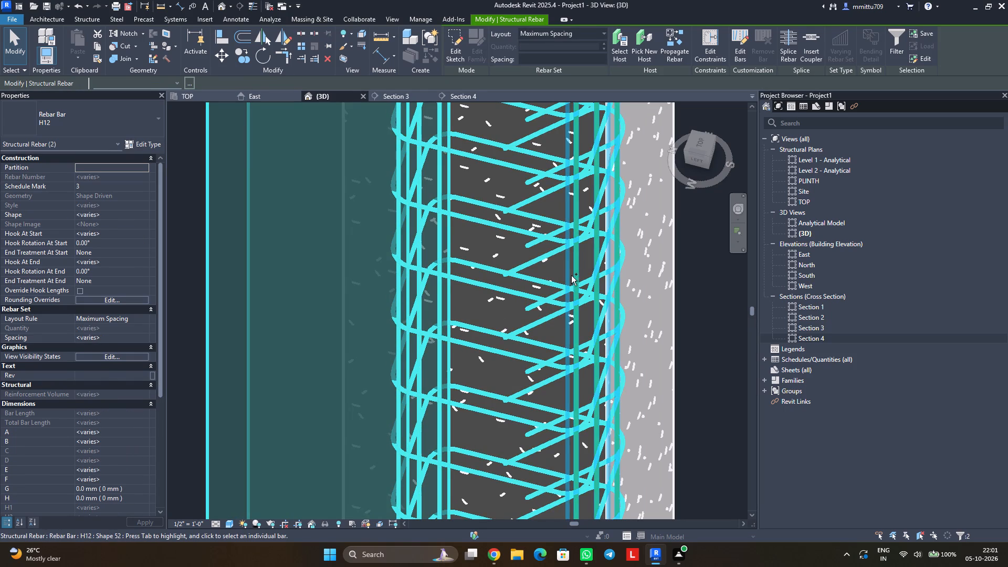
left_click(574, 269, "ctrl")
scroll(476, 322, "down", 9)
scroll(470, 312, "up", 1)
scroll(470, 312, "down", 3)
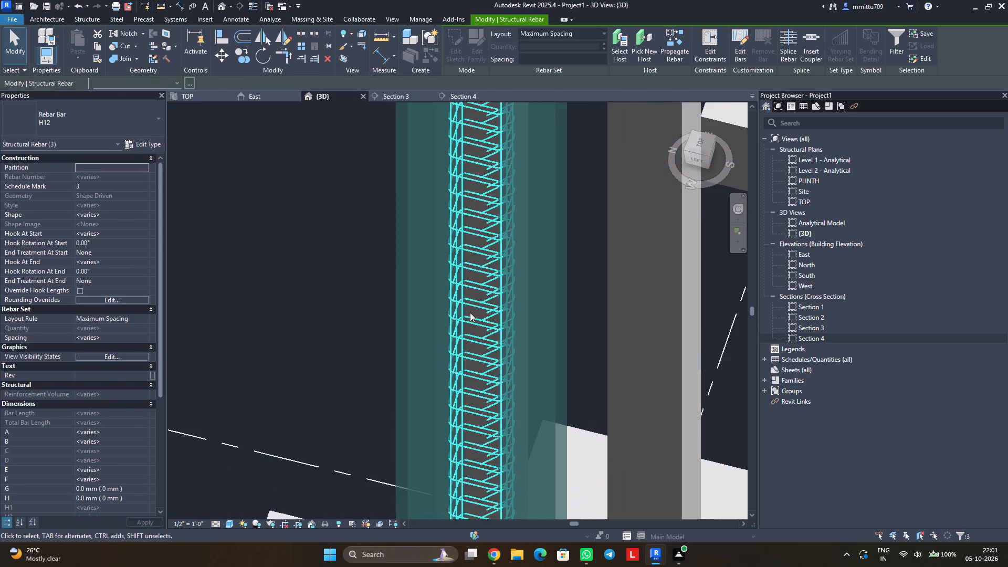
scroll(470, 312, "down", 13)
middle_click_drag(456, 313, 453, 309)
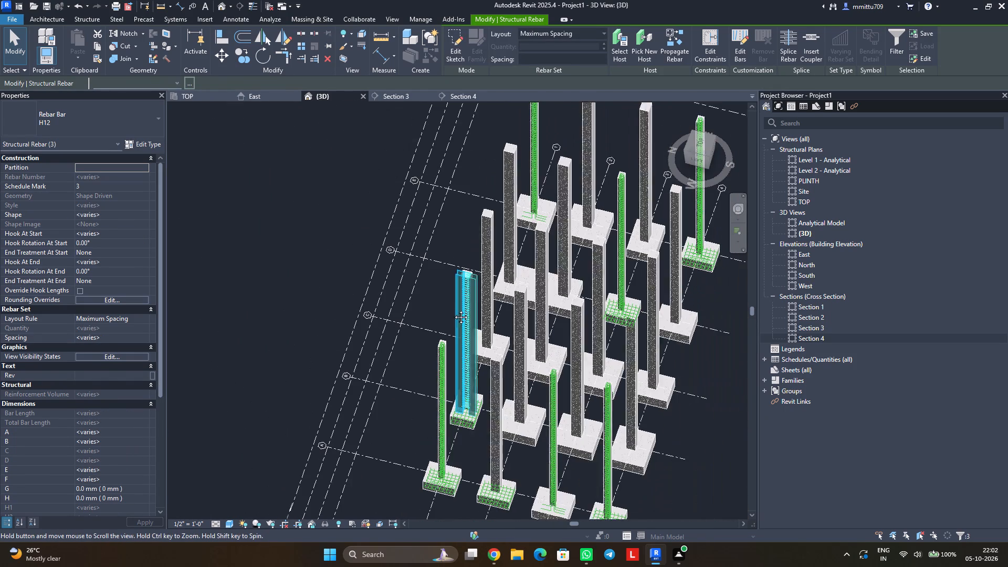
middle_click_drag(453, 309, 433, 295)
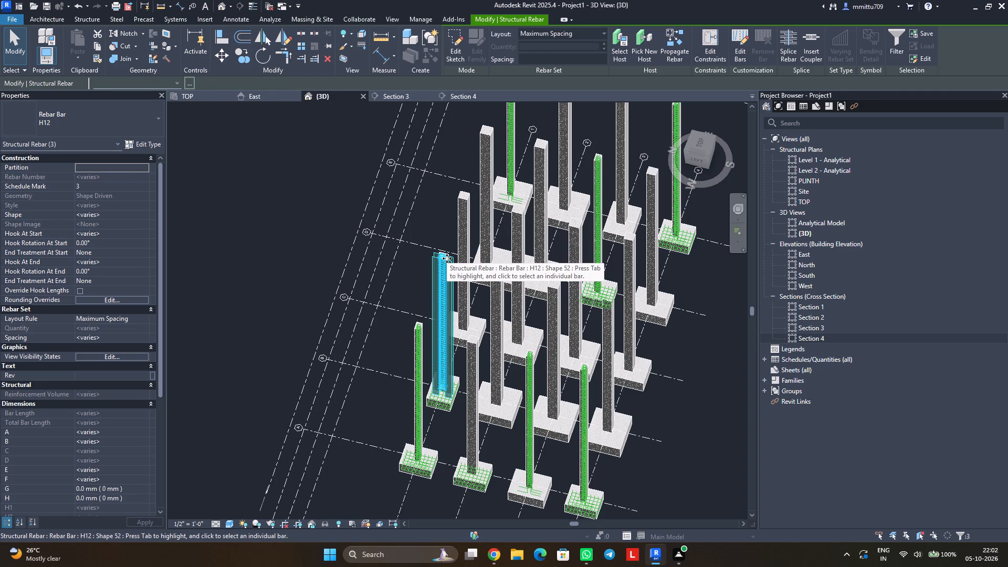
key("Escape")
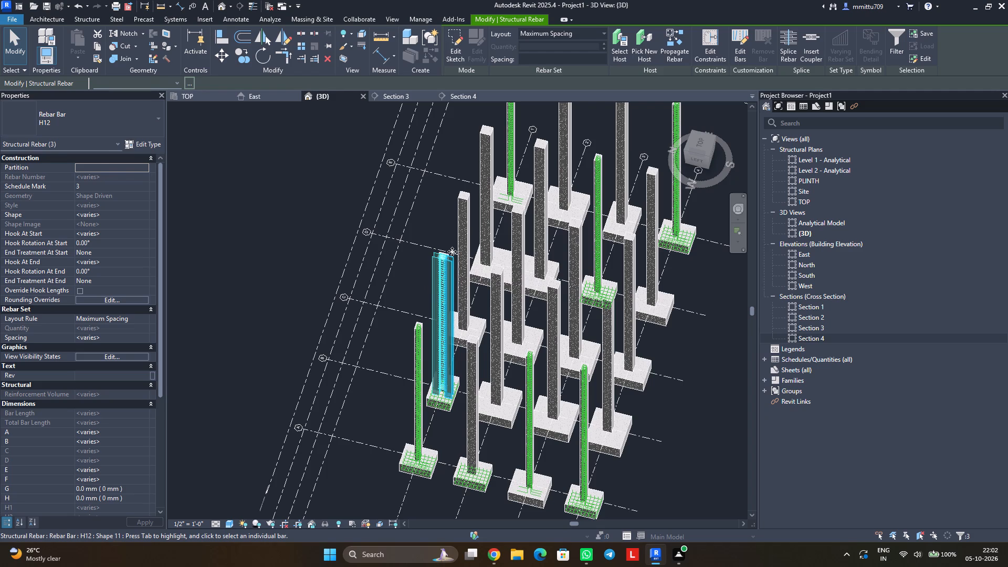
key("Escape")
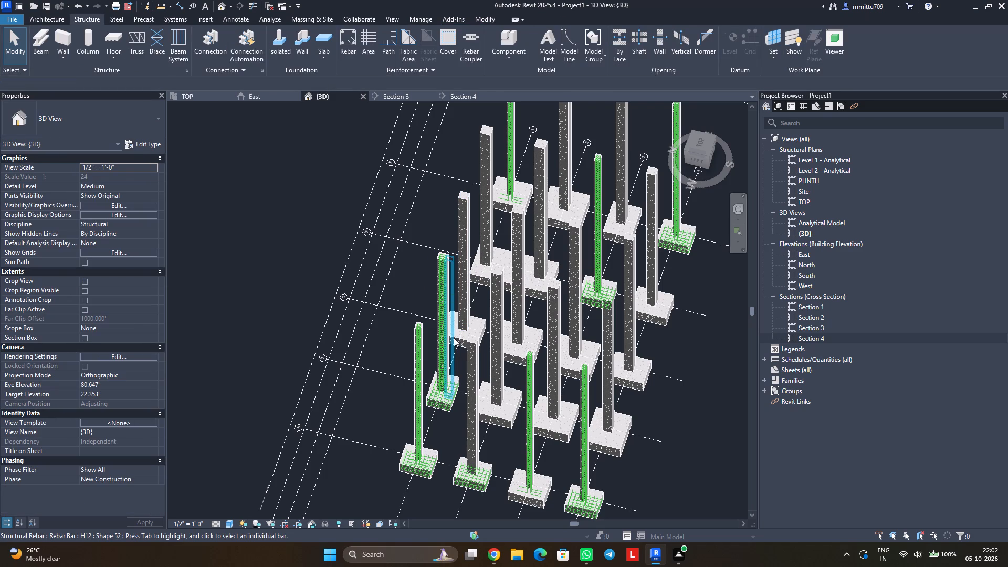
Select all instances of the reinforced column's C3 type to locate the matching columns, and clear the selection.
key("Tab")
key("Tab")
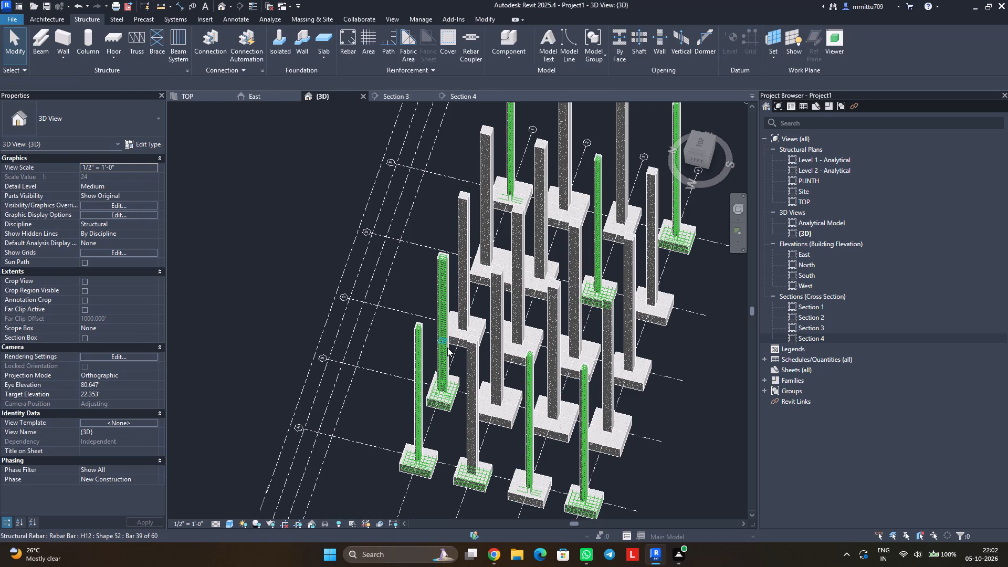
key("Tab")
key("Tab")
key("Tab")
key("Tab")
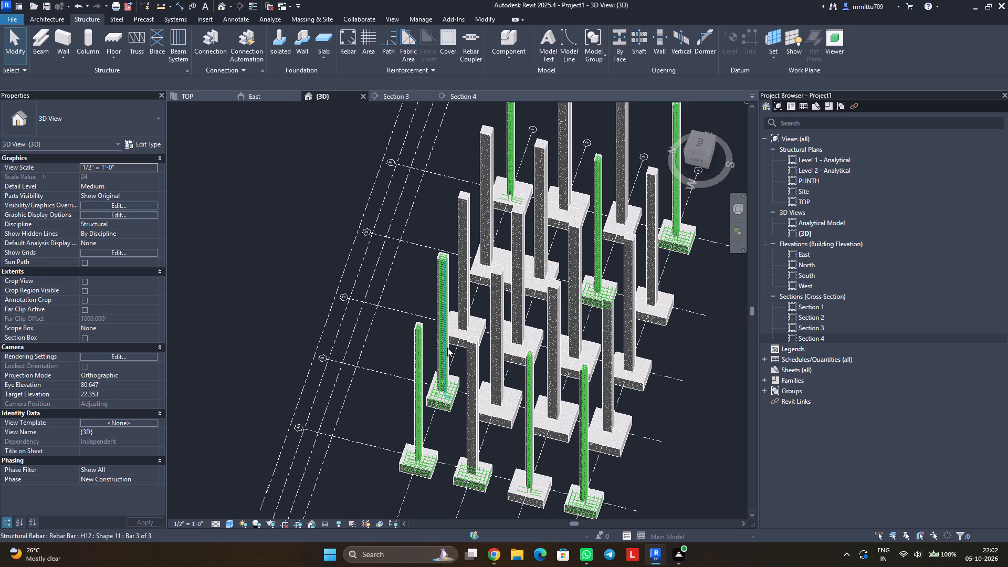
key("Tab")
scroll(447, 348, "up", 1)
scroll(447, 348, "down", 1)
scroll(447, 348, "up", 10)
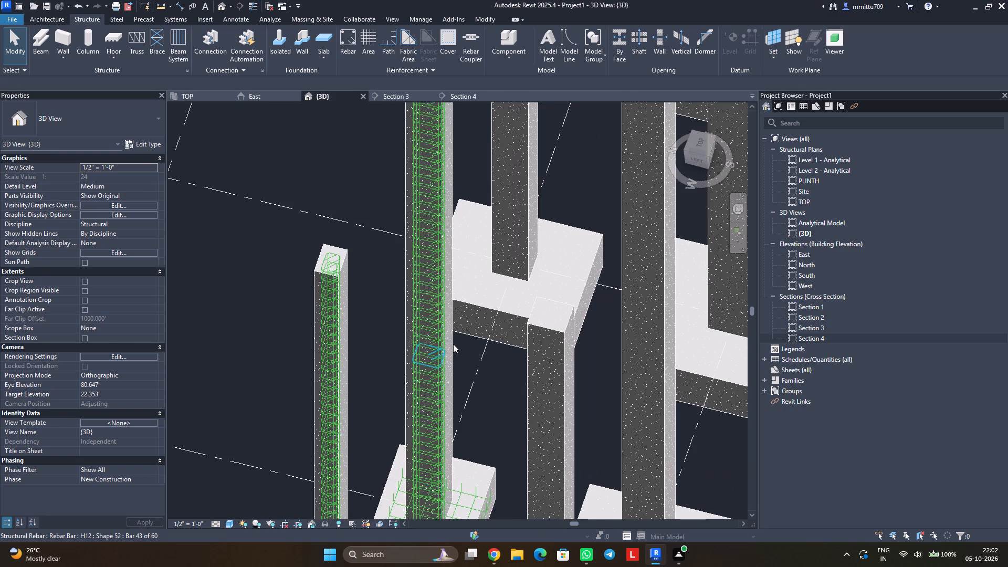
left_click(453, 344)
type("SA")
scroll(454, 346, "down", 5)
scroll(454, 346, "up", 2)
scroll(454, 346, "down", 1)
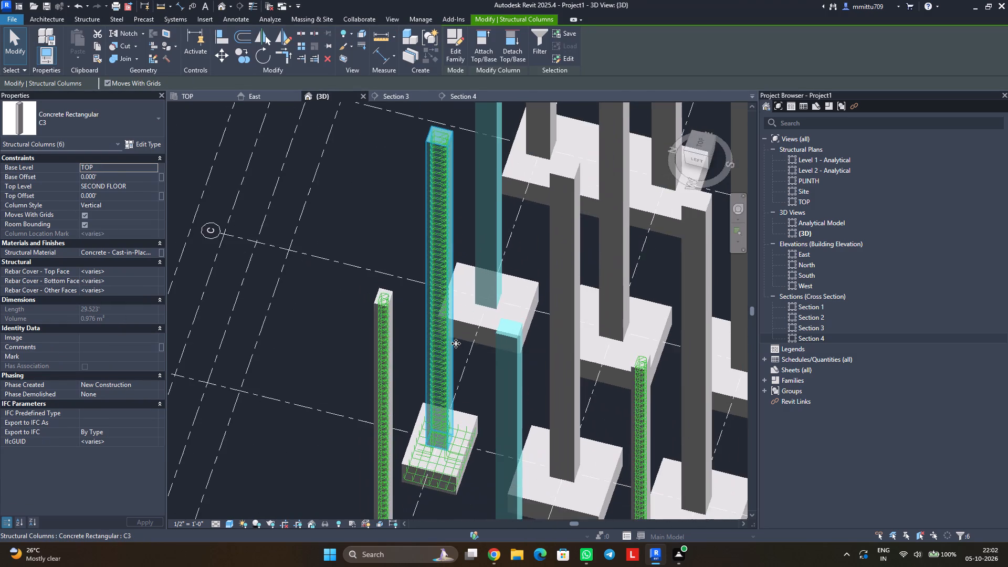
scroll(456, 343, "down", 8)
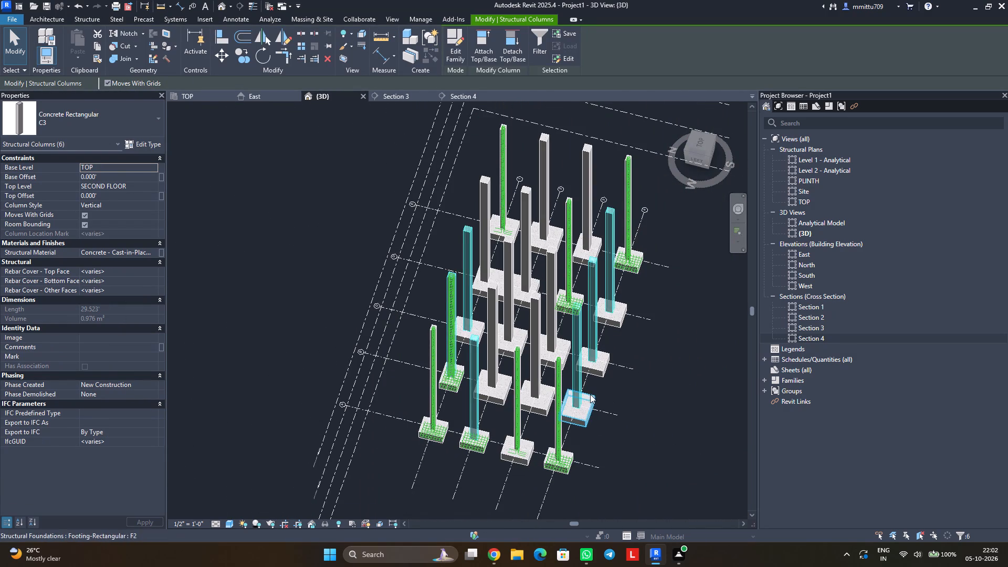
key("Escape")
key("Escape")
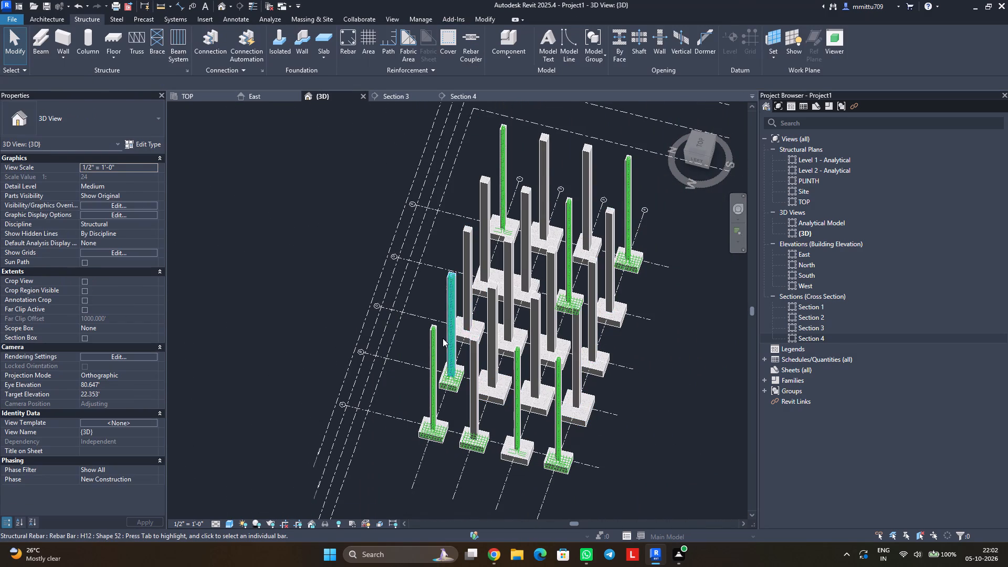
Propagate the reinforced C3 column's stirrup set and both vertical bar sets to the five other C3 columns, aligning by host.
scroll(443, 338, "up", 3)
scroll(443, 338, "down", 1)
scroll(443, 338, "up", 1)
scroll(443, 338, "down", 1)
scroll(443, 338, "up", 3)
scroll(443, 338, "down", 1)
scroll(443, 338, "up", 6)
scroll(443, 338, "down", 1)
scroll(443, 338, "up", 5)
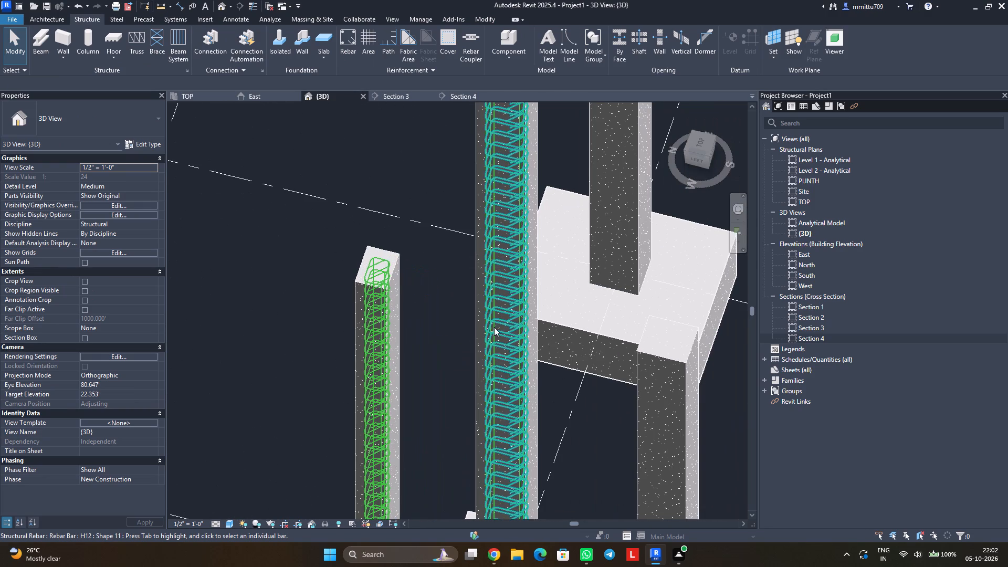
left_click(497, 324)
scroll(489, 343, "up", 2)
scroll(489, 343, "down", 1)
scroll(489, 343, "up", 12)
scroll(489, 343, "down", 1)
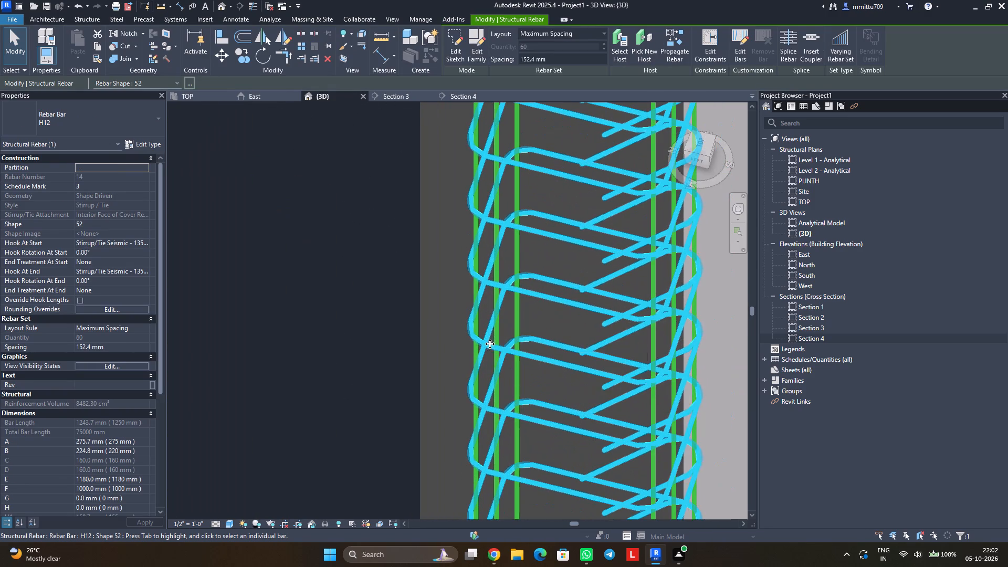
left_click(499, 328, "shift")
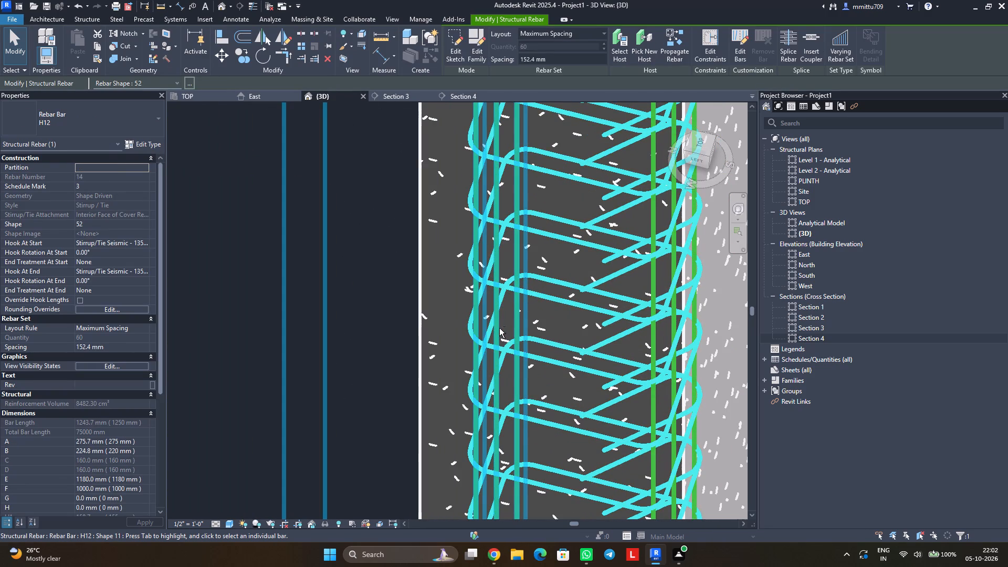
left_click(520, 321, "ctrl")
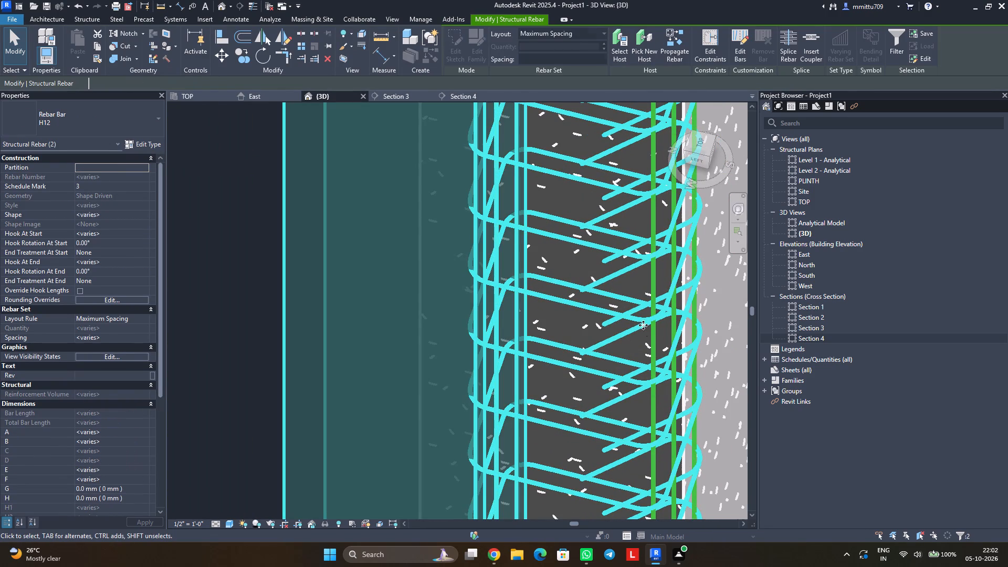
left_click(654, 338, "ctrl")
scroll(524, 352, "down", 5)
scroll(517, 342, "up", 2)
scroll(517, 342, "down", 5)
scroll(516, 336, "up", 1)
scroll(516, 336, "down", 1)
scroll(516, 336, "up", 1)
scroll(516, 336, "down", 3)
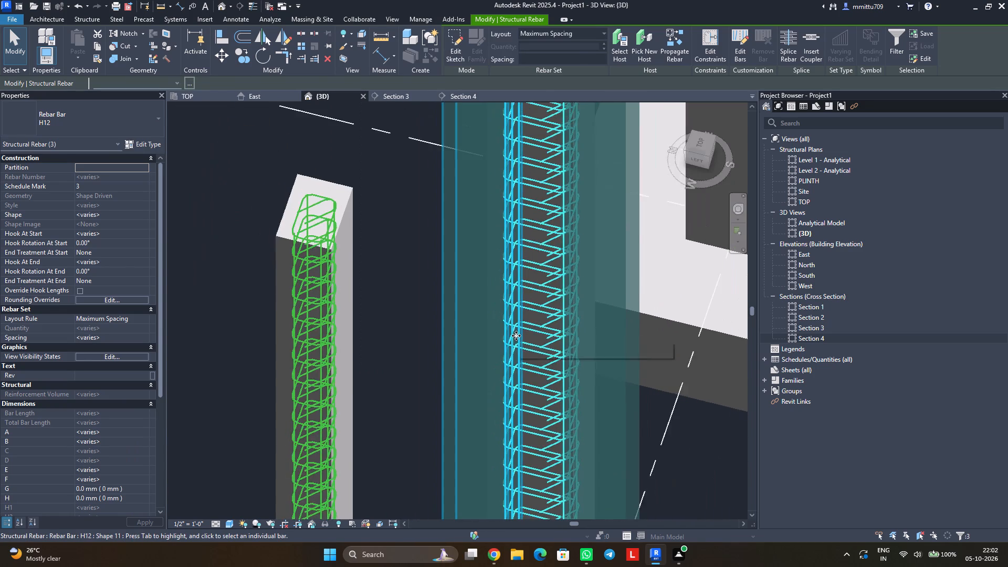
scroll(516, 335, "down", 4)
scroll(516, 335, "up", 1)
scroll(516, 335, "down", 5)
scroll(516, 335, "up", 1)
scroll(516, 335, "down", 2)
middle_click_drag(534, 325, 507, 360)
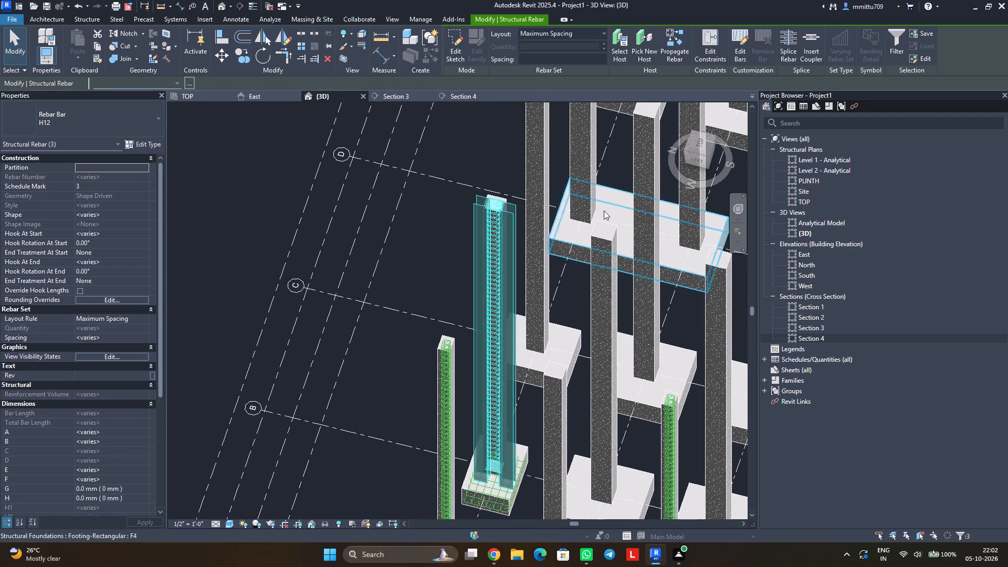
left_click(668, 41)
middle_click_drag(587, 303, 552, 281)
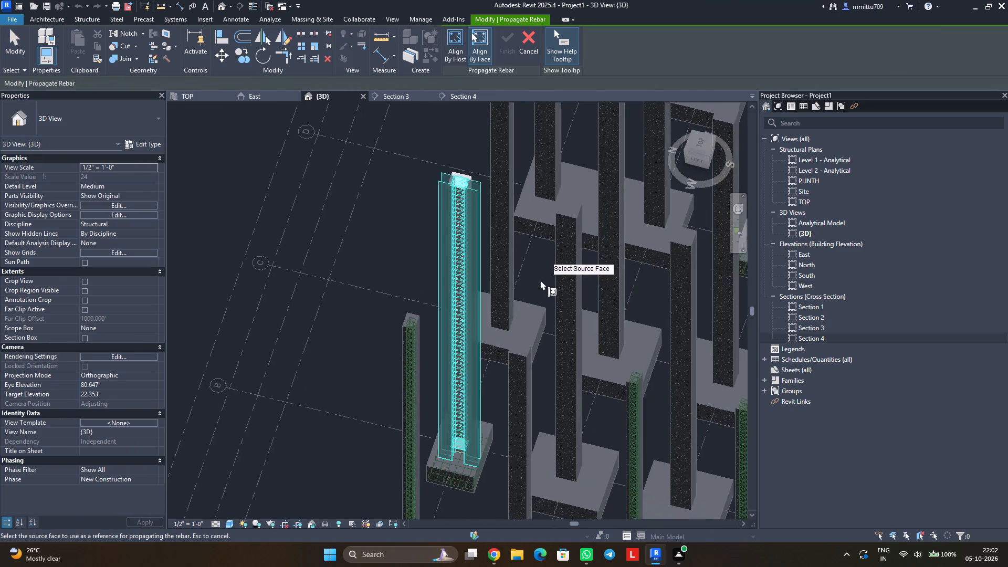
scroll(539, 279, "down", 4)
left_click(458, 50)
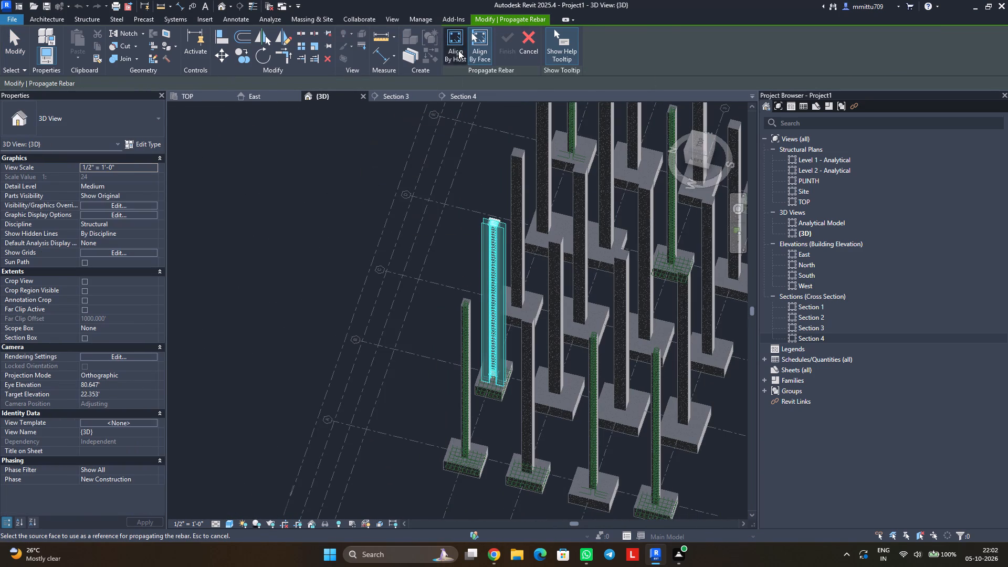
left_click(512, 216)
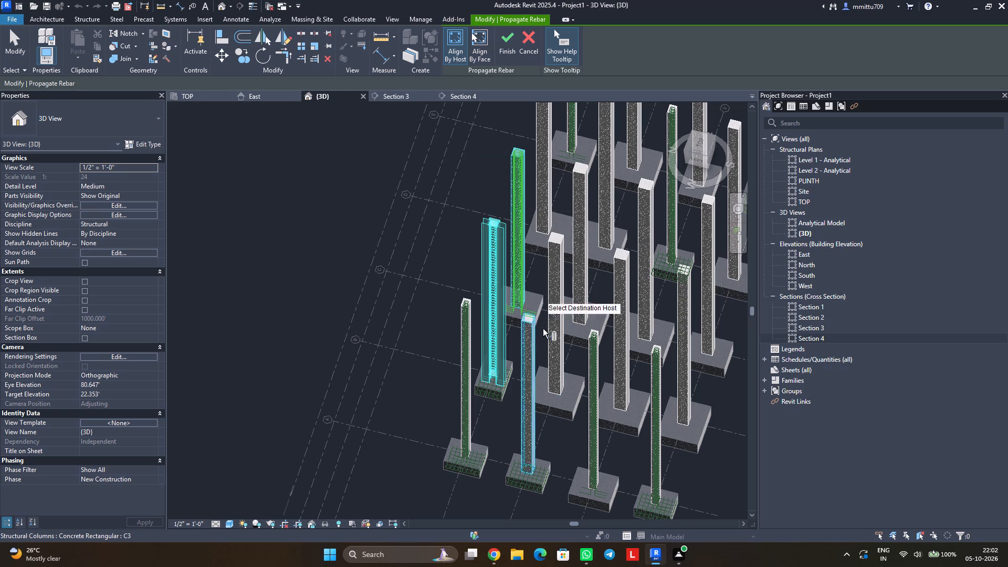
left_click(526, 368)
middle_click_drag(610, 337, 487, 370)
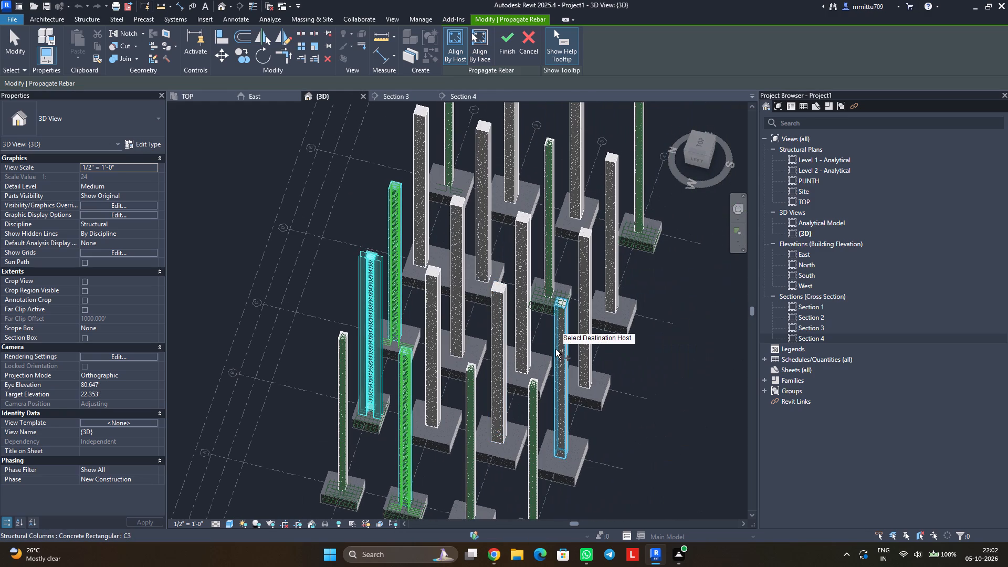
left_click(555, 349)
left_click(589, 301)
left_click(614, 234)
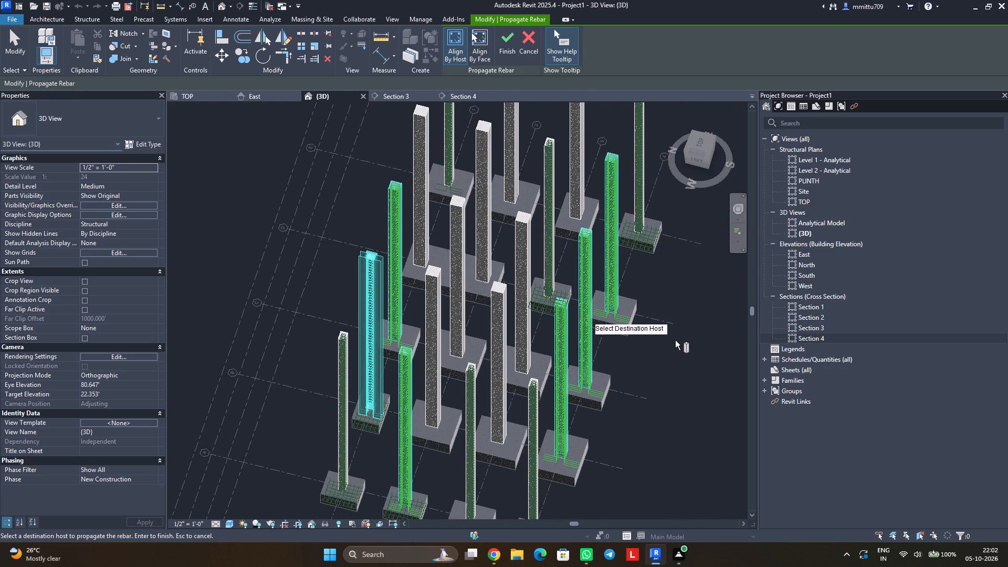
left_click(506, 40)
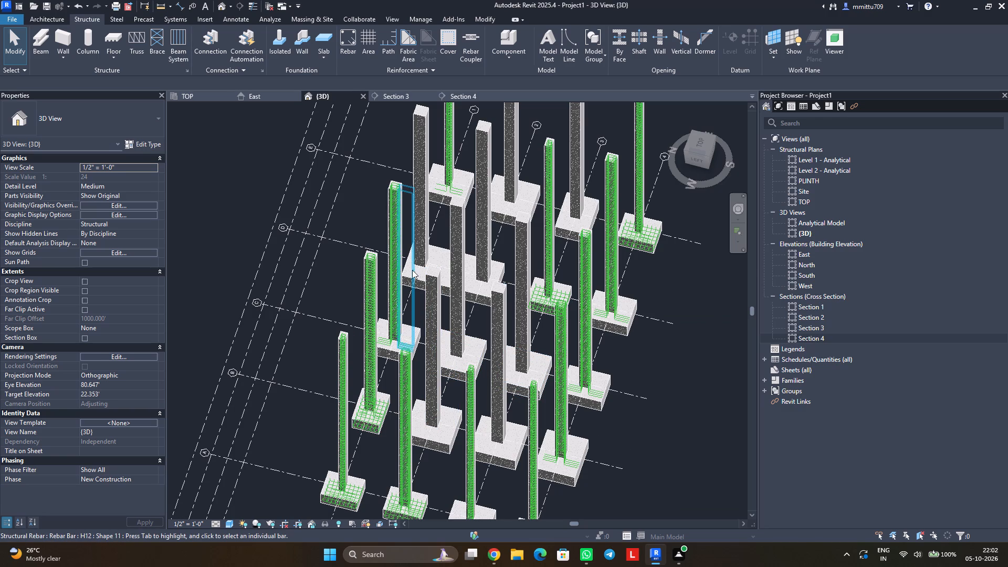
Examine in Section 3 and Section 4 how the column bars sit within the reinforced F1 footing.
left_click(409, 100)
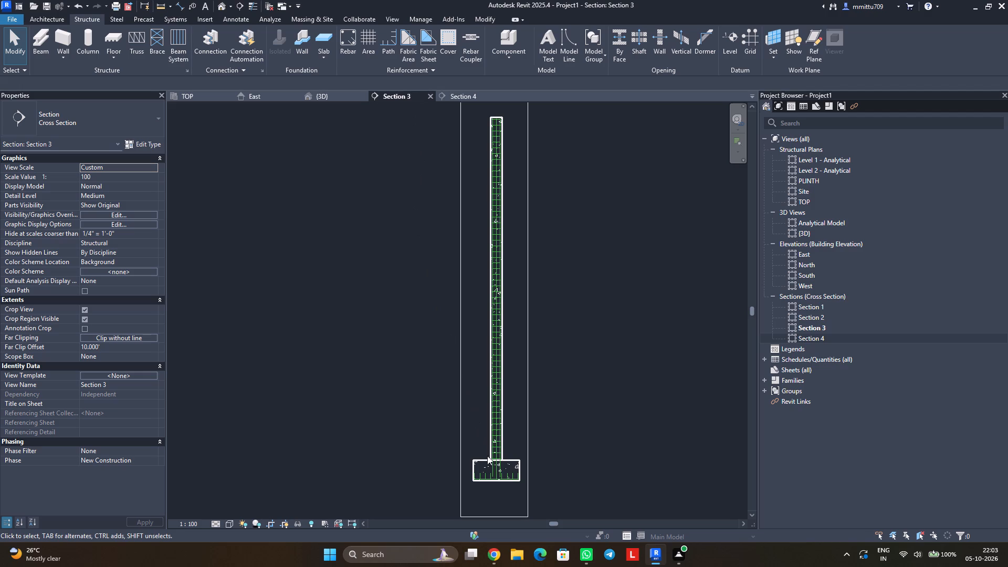
scroll(500, 476, "up", 6)
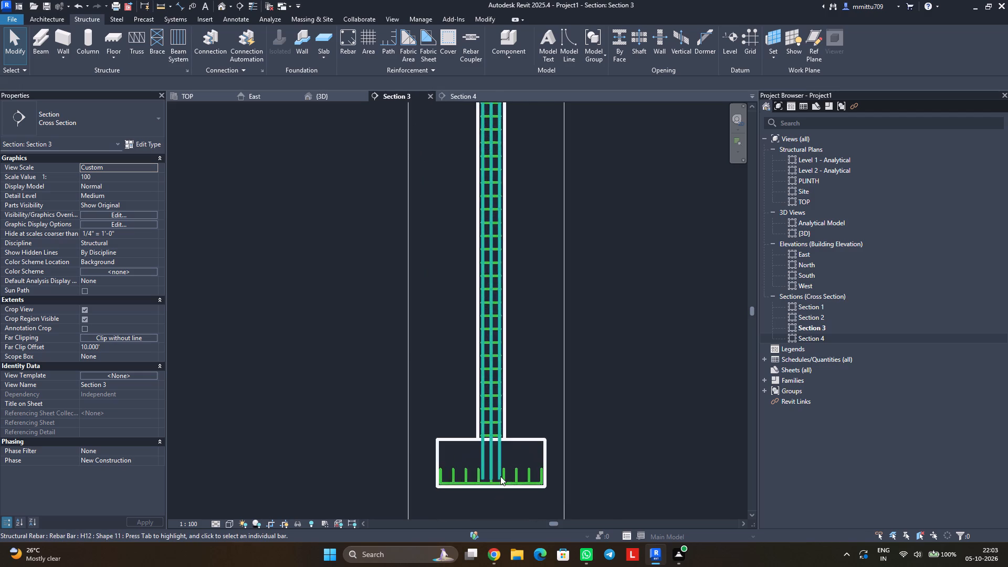
scroll(500, 476, "up", 5)
scroll(500, 476, "down", 2)
scroll(500, 476, "up", 1)
scroll(502, 475, "down", 1)
scroll(502, 475, "up", 1)
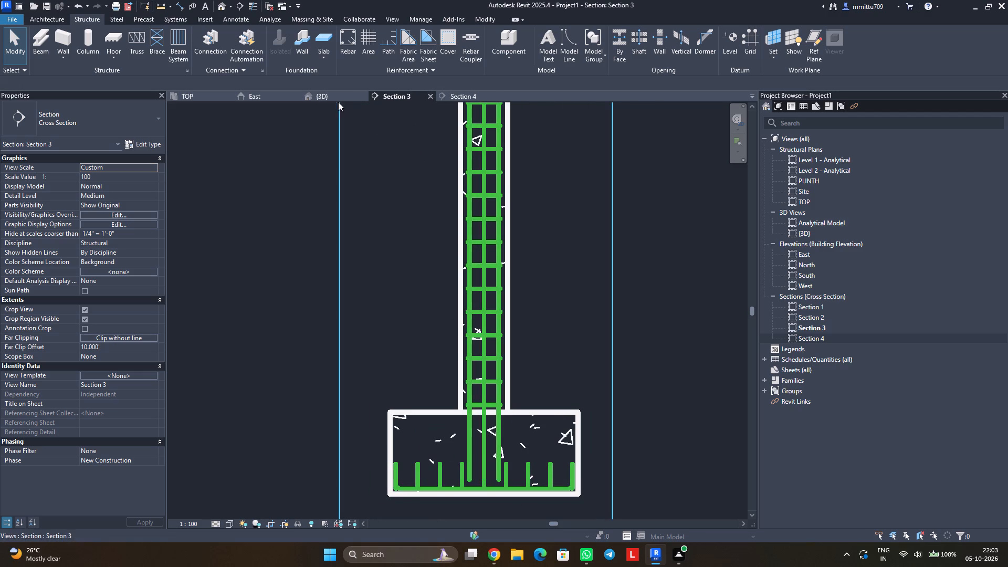
left_click(427, 408)
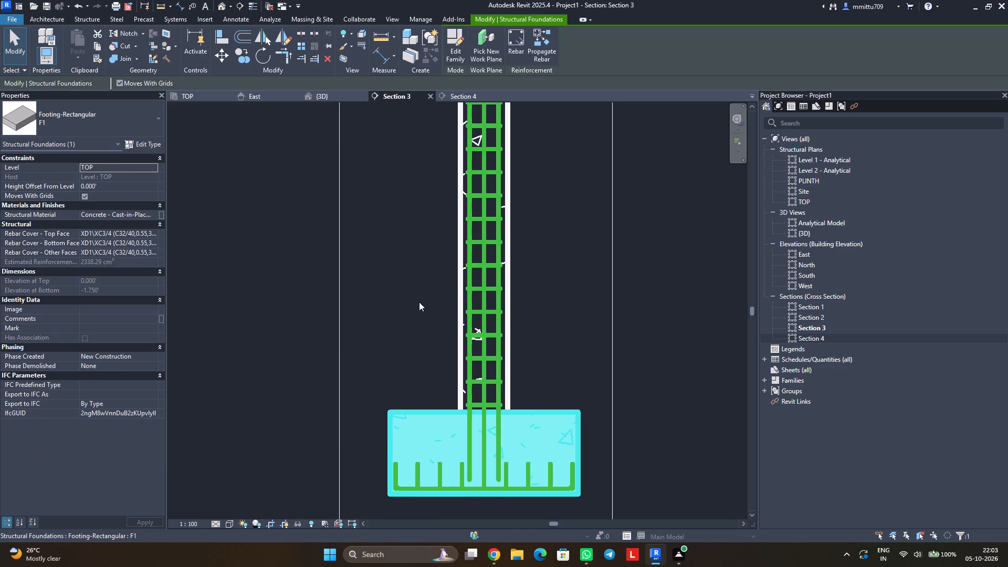
left_click(419, 302)
left_click(449, 98)
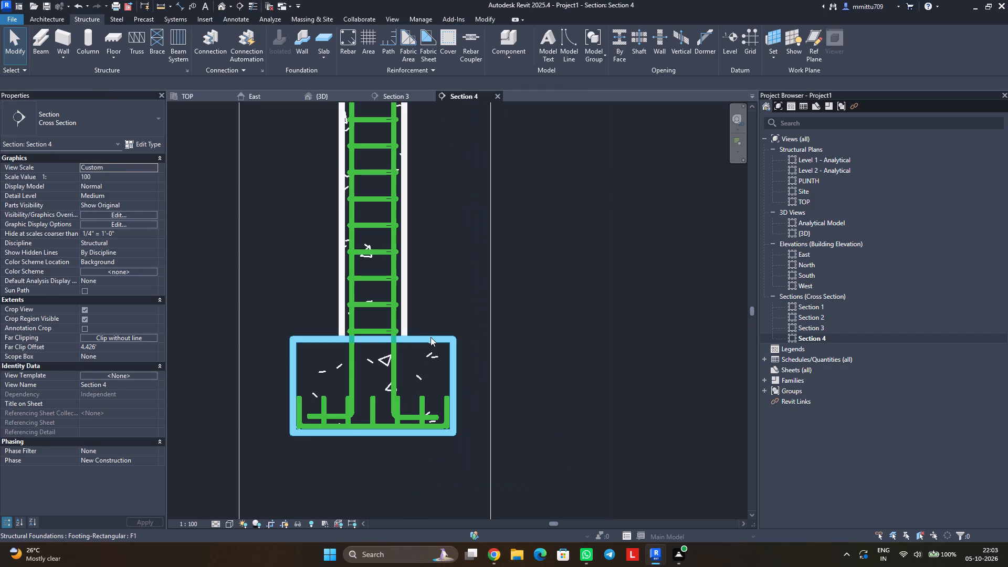
left_click(430, 337)
left_click(452, 275)
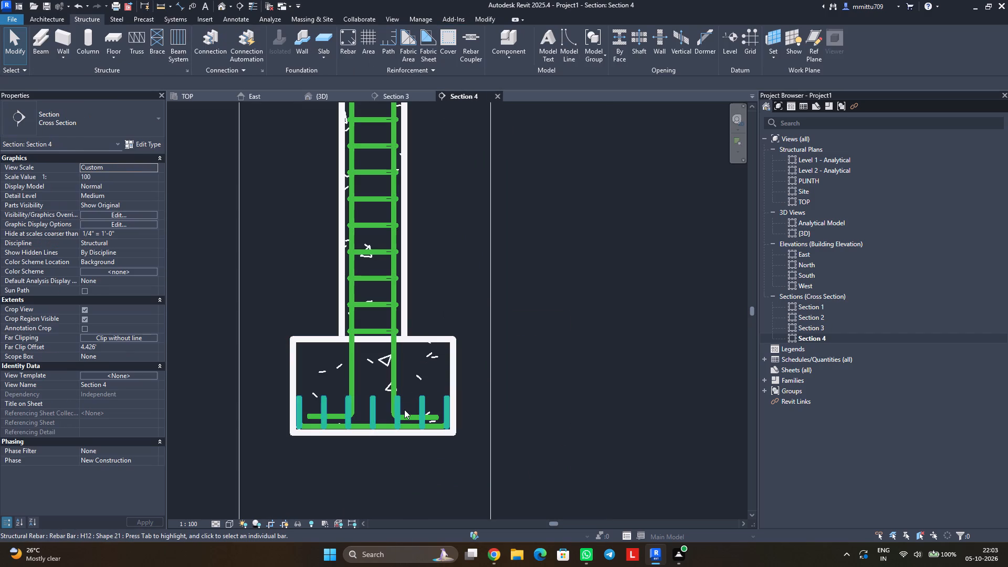
Switch to the {3D} view and examine which footings beneath the reinforced columns have bottom reinforcement.
left_click(309, 95)
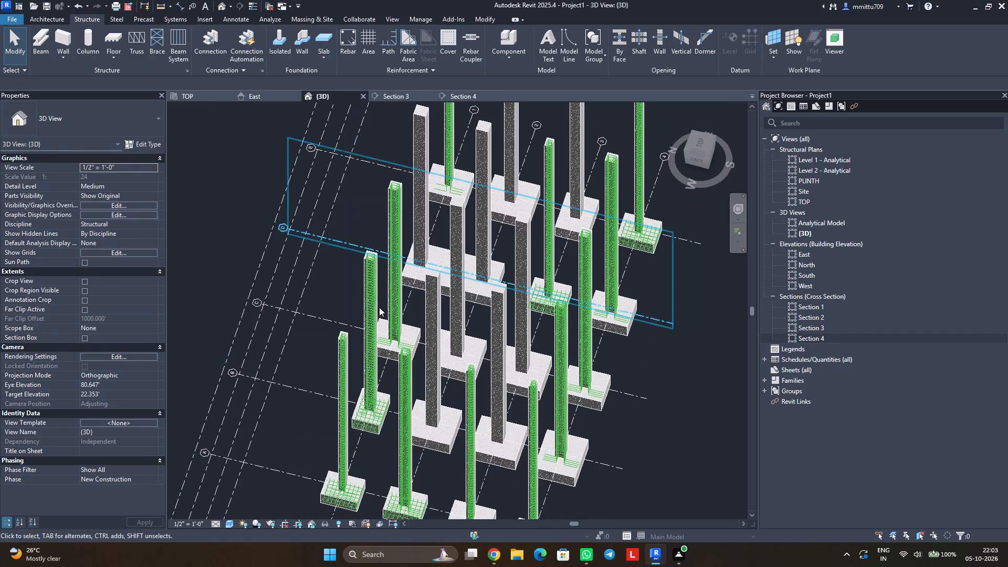
scroll(368, 422, "up", 1)
scroll(368, 422, "down", 2)
scroll(368, 422, "up", 1)
scroll(368, 422, "down", 1)
scroll(368, 422, "up", 2)
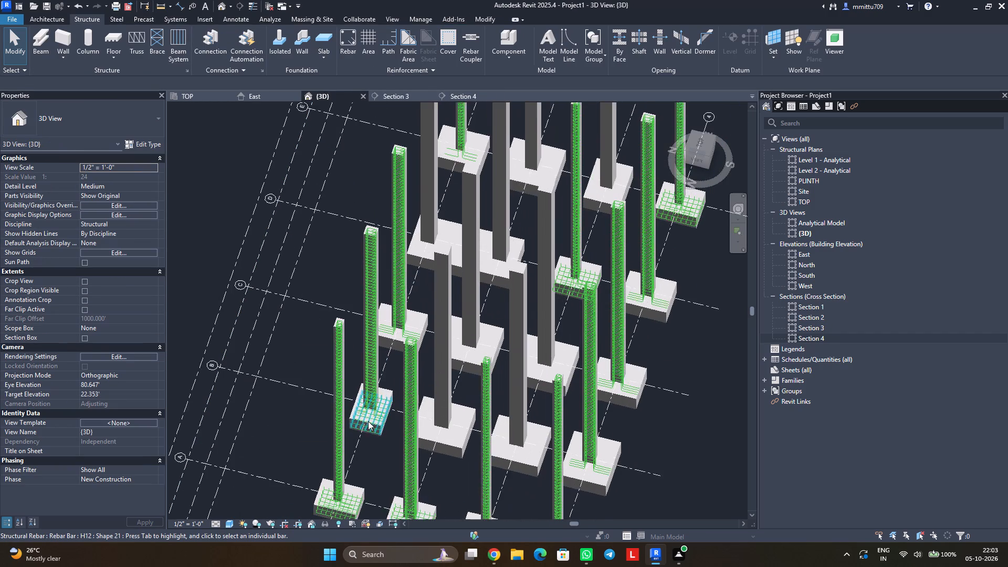
scroll(370, 419, "up", 3)
middle_click_drag(375, 417, 393, 360)
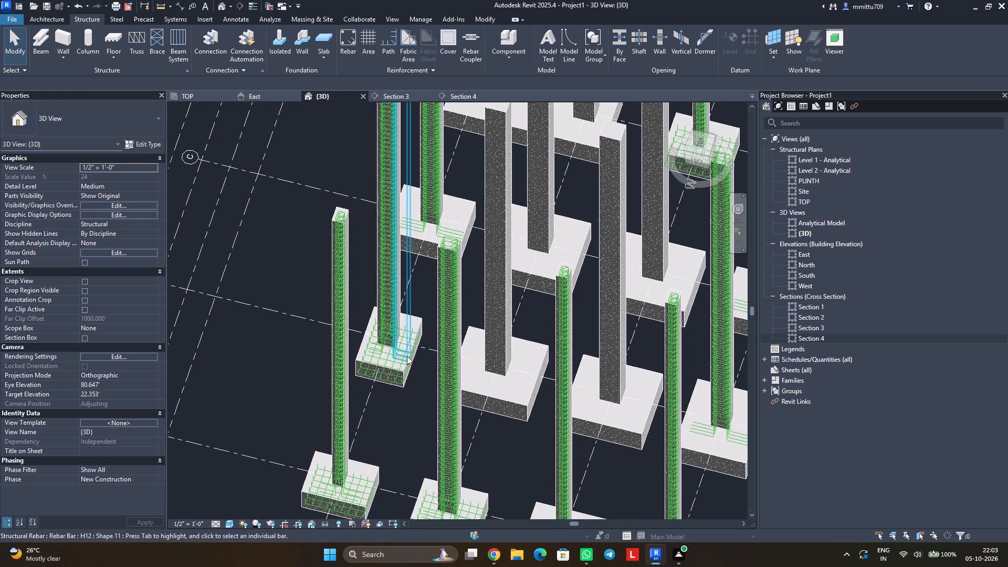
scroll(446, 392, "down", 3)
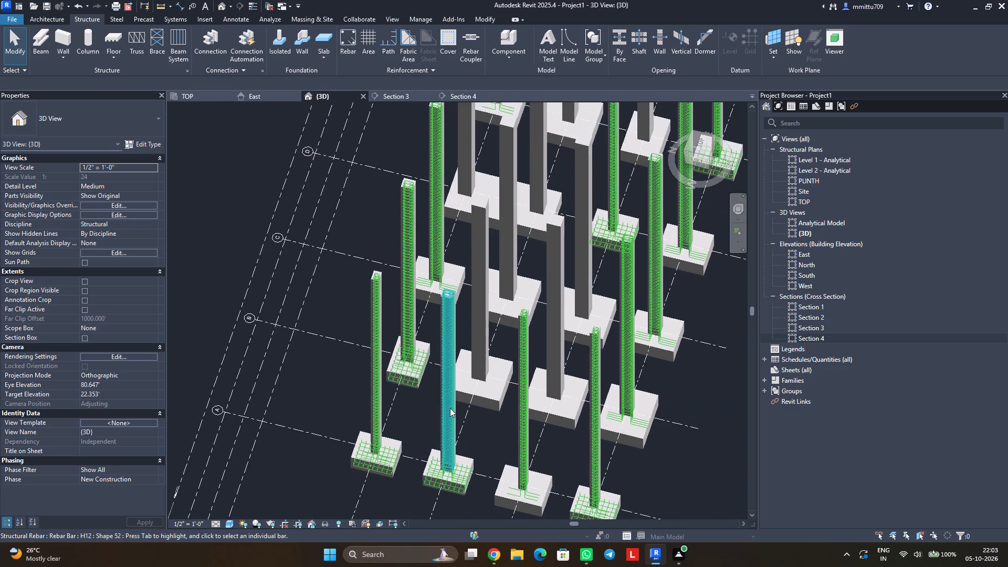
middle_click_drag(474, 449, 484, 421)
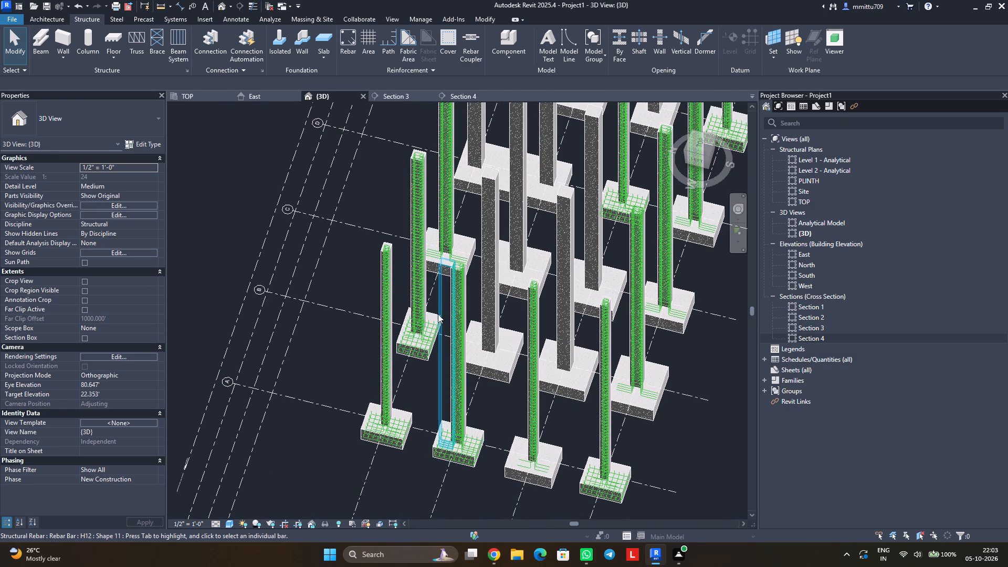
scroll(434, 312, "up", 4)
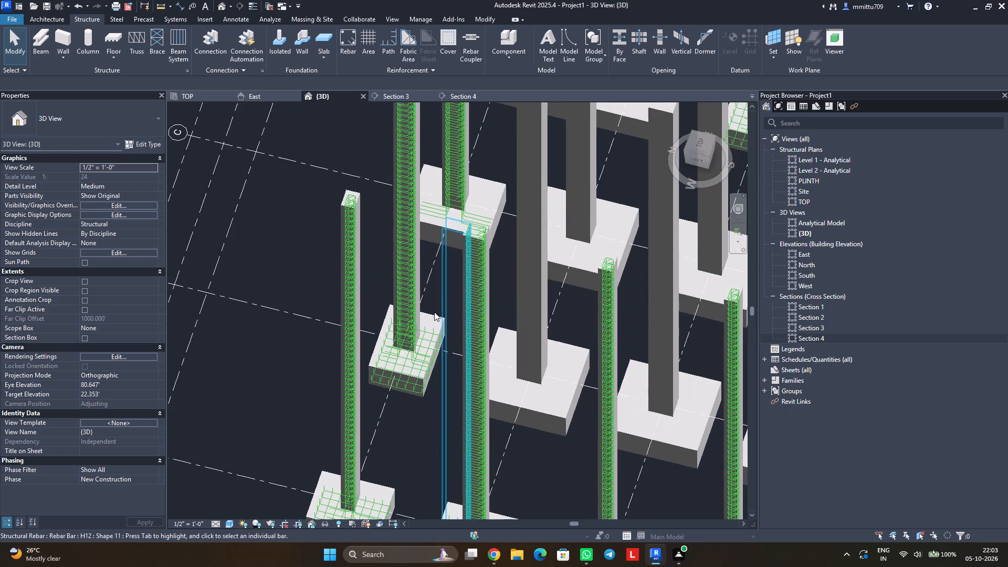
scroll(434, 312, "up", 2)
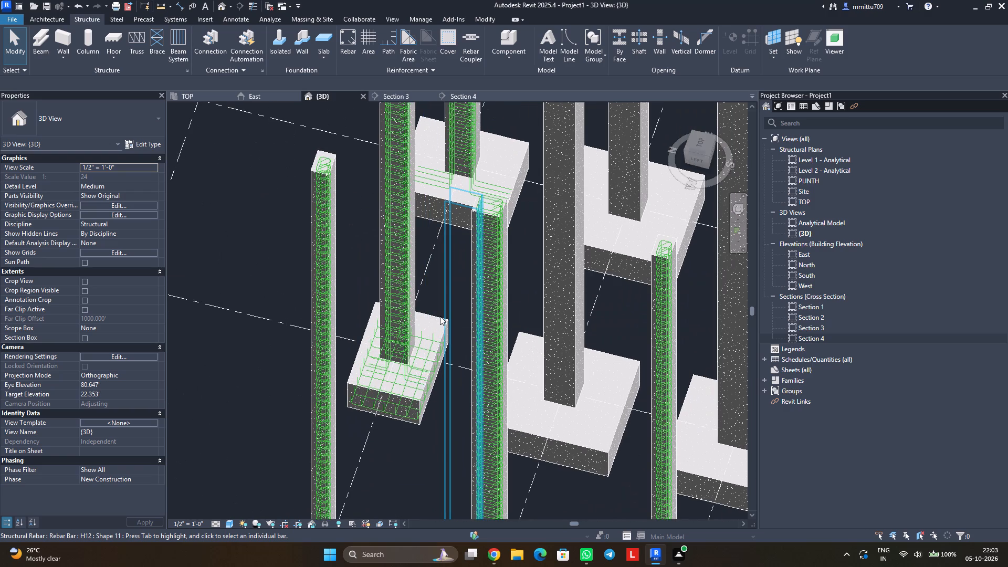
Select all instances of the F1 footing type to locate the matching footings, and clear the selection.
left_click(437, 316)
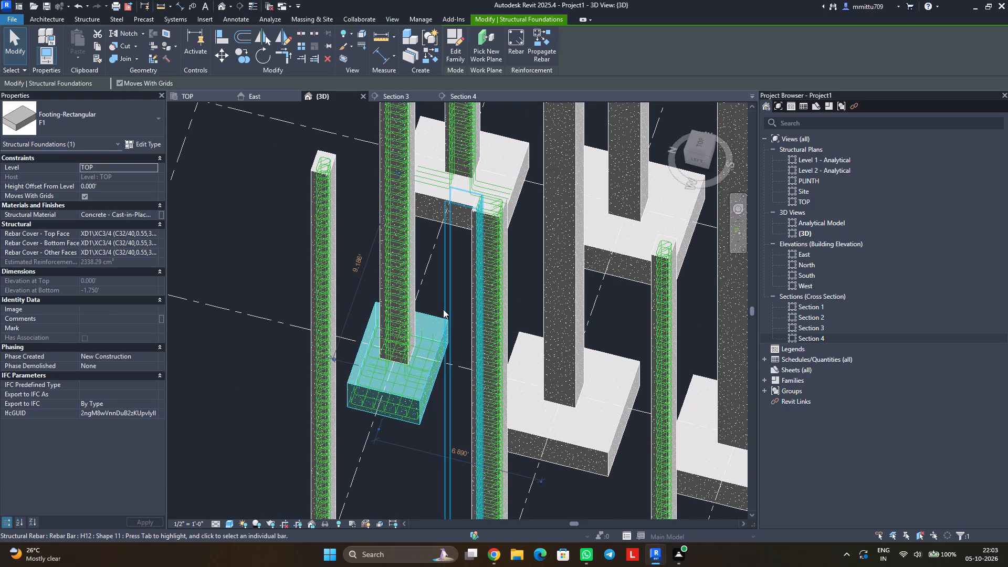
type("SA")
scroll(443, 309, "down", 4)
scroll(445, 309, "up", 1)
scroll(445, 309, "down", 4)
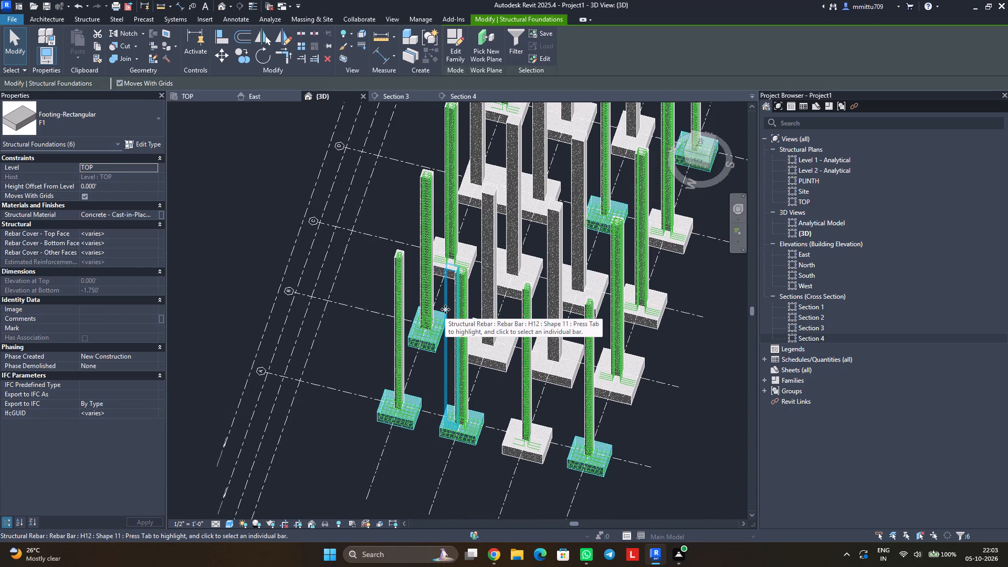
key("Escape")
key("Escape")
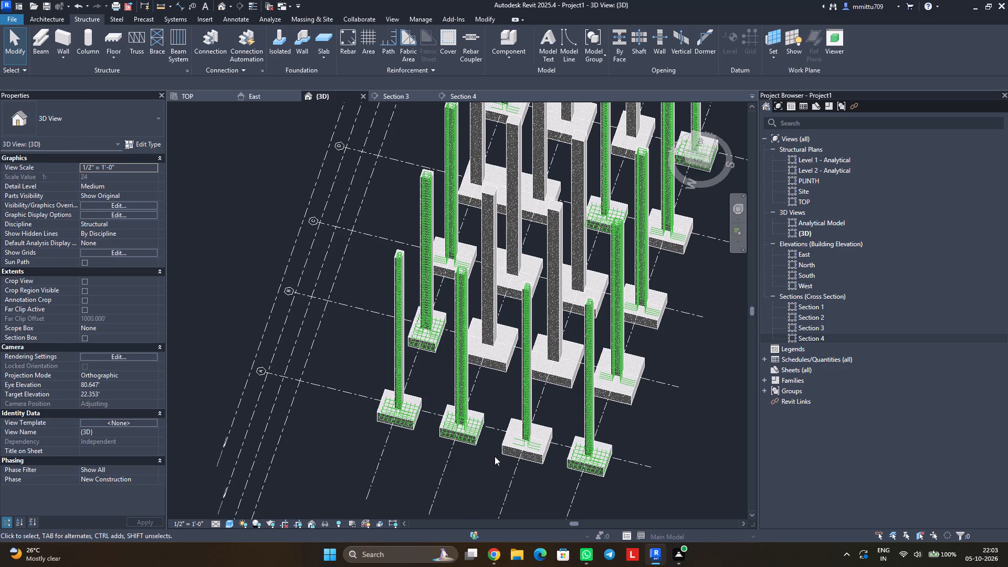
Select all instances of the F3 footing type to locate the matching footings, and clear the selection.
left_click(502, 451)
type("SA")
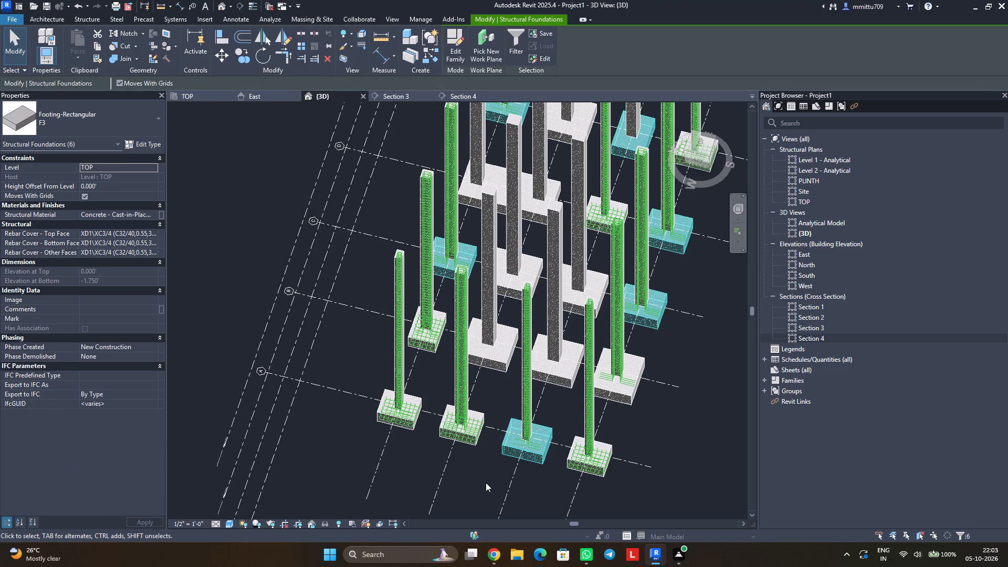
middle_click_drag(508, 386, 502, 416)
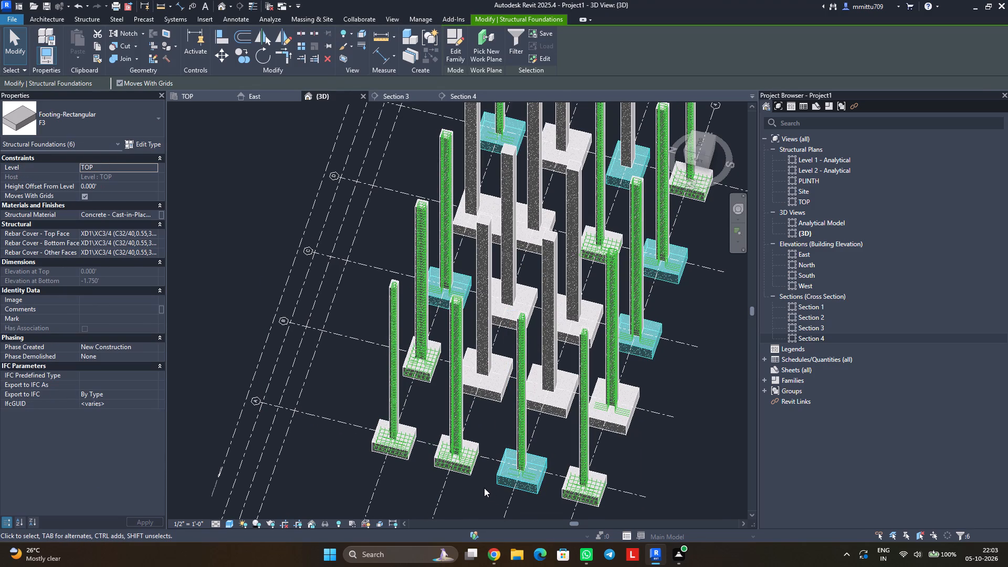
key("Escape")
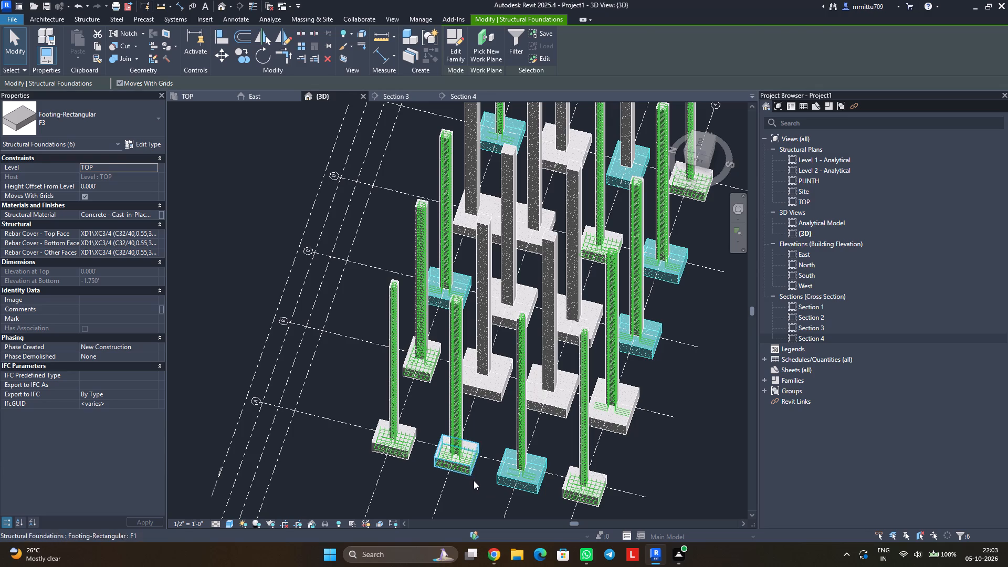
key("Escape")
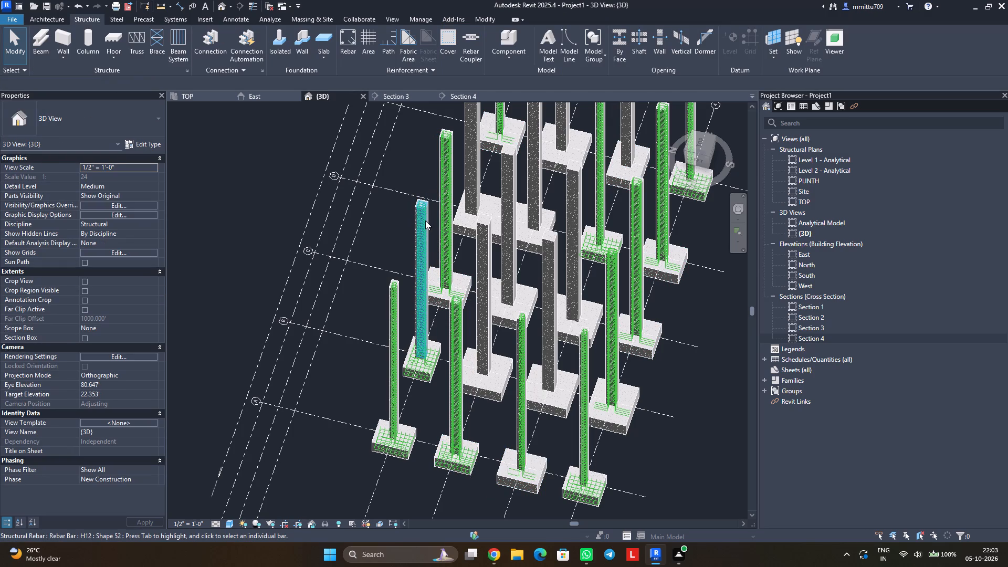
In the TOP plan, draw a section along grid C through the unreinforced footing at grid 1.
left_click(198, 97)
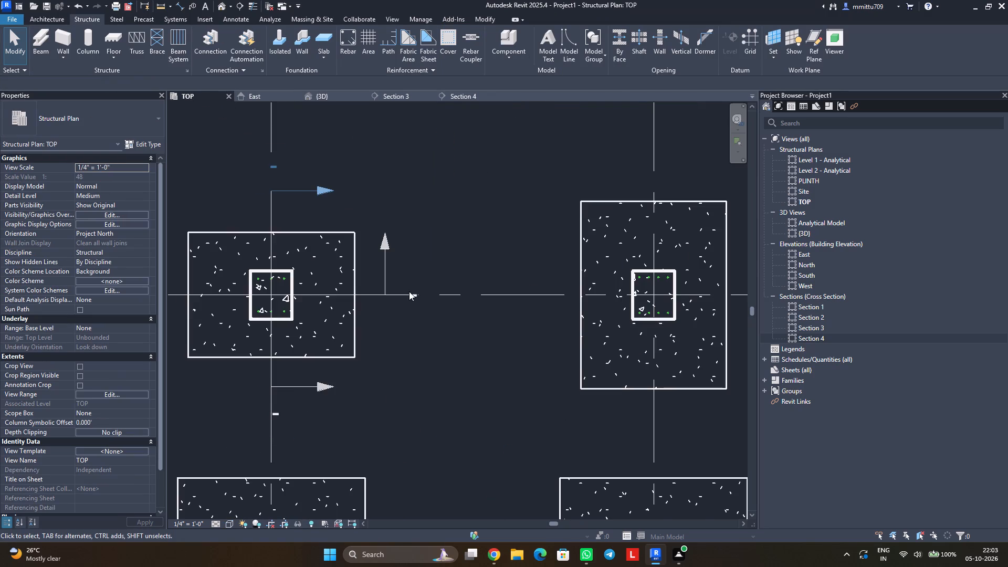
scroll(409, 291, "down", 1)
scroll(409, 291, "up", 1)
scroll(409, 291, "down", 1)
middle_click_drag(610, 306, 555, 321)
scroll(537, 317, "up", 2)
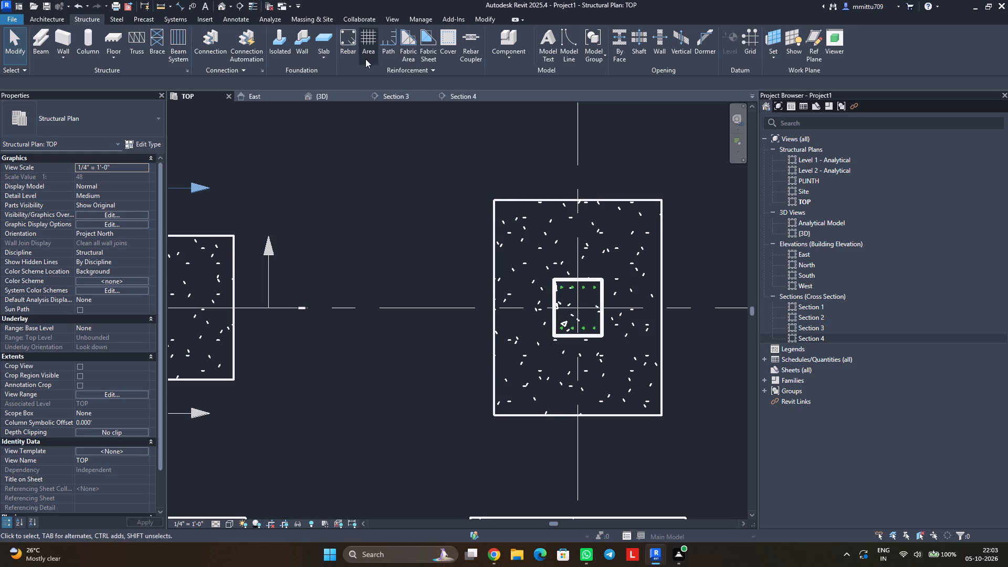
left_click(237, 7)
left_click(576, 171)
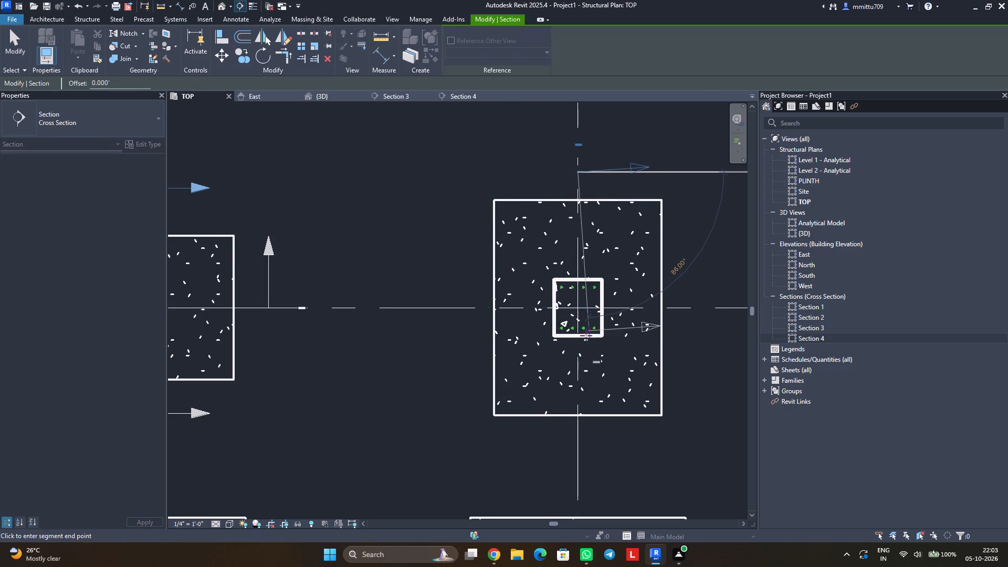
left_click(575, 437)
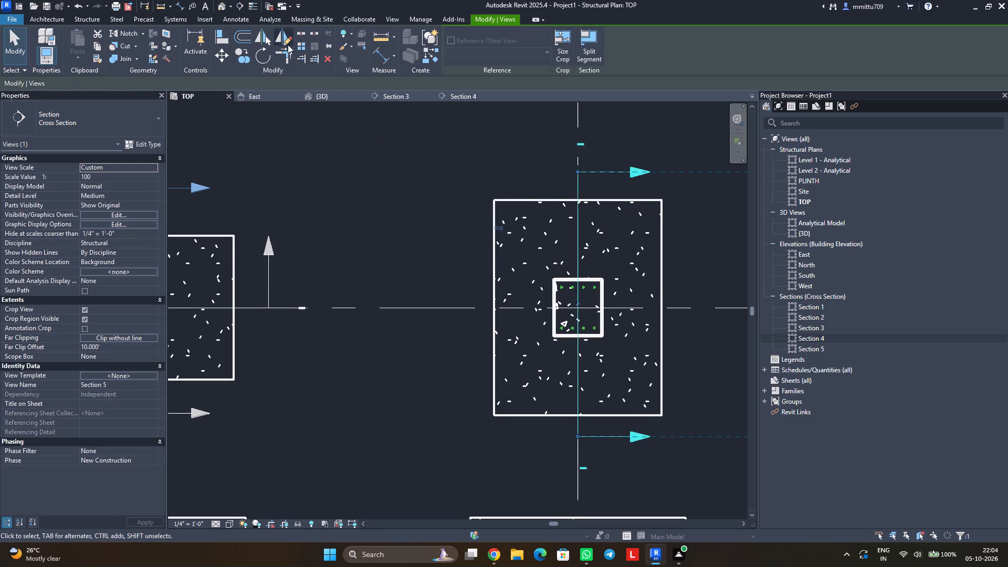
Draw a second section along grid 1 through the same footing, perpendicular to the first.
left_click(237, 10)
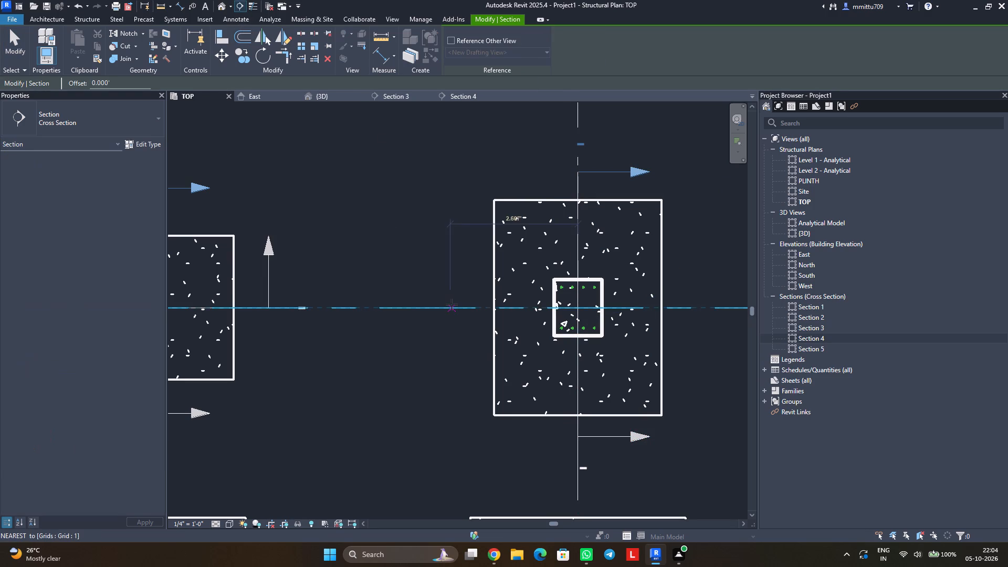
left_click(451, 304)
middle_click_drag(690, 313, 623, 317)
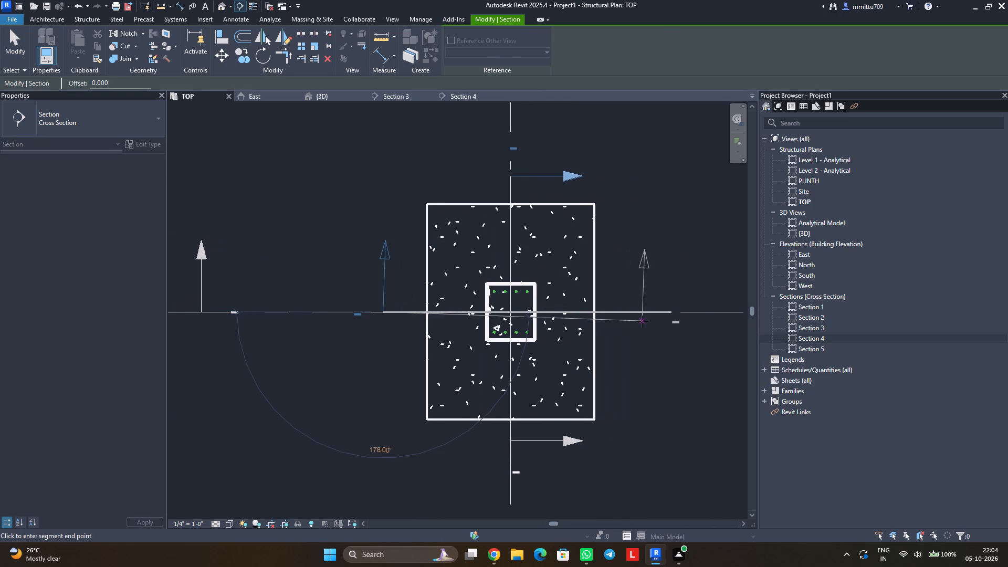
left_click(643, 311)
key("Escape")
key("Escape")
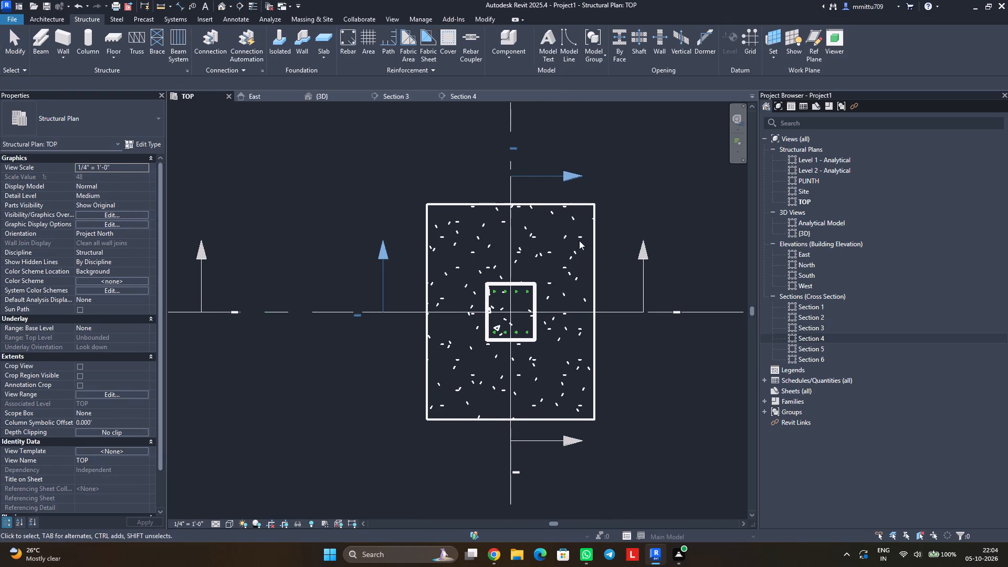
Shorten the grid C section's far clip depth to about 4.9 ft so it stops before the neighbouring combined footing.
left_click(548, 178)
middle_click_drag(647, 283, 504, 246)
left_click(421, 406)
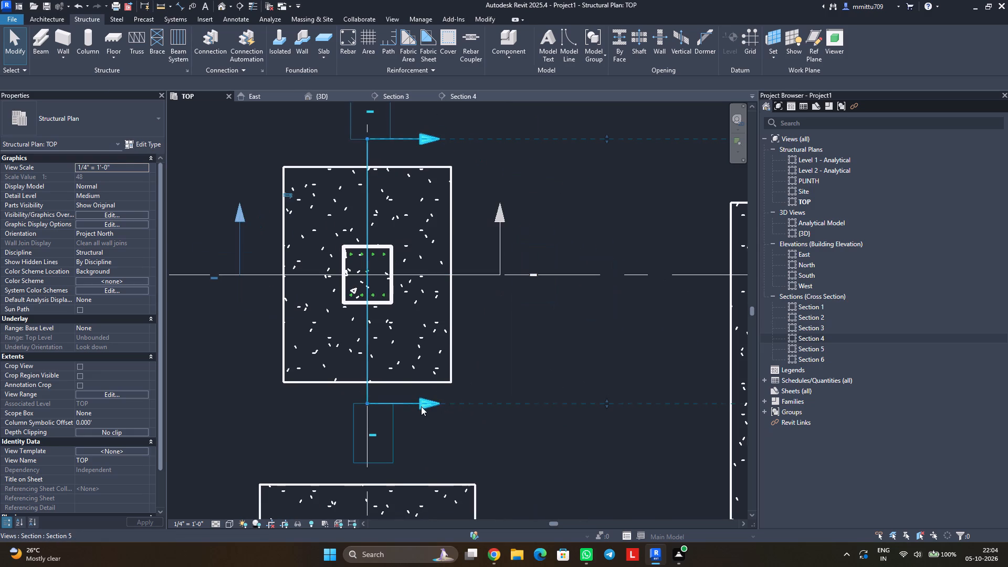
scroll(647, 287, "up", 1)
scroll(647, 287, "down", 1)
scroll(647, 287, "up", 1)
scroll(647, 287, "down", 10)
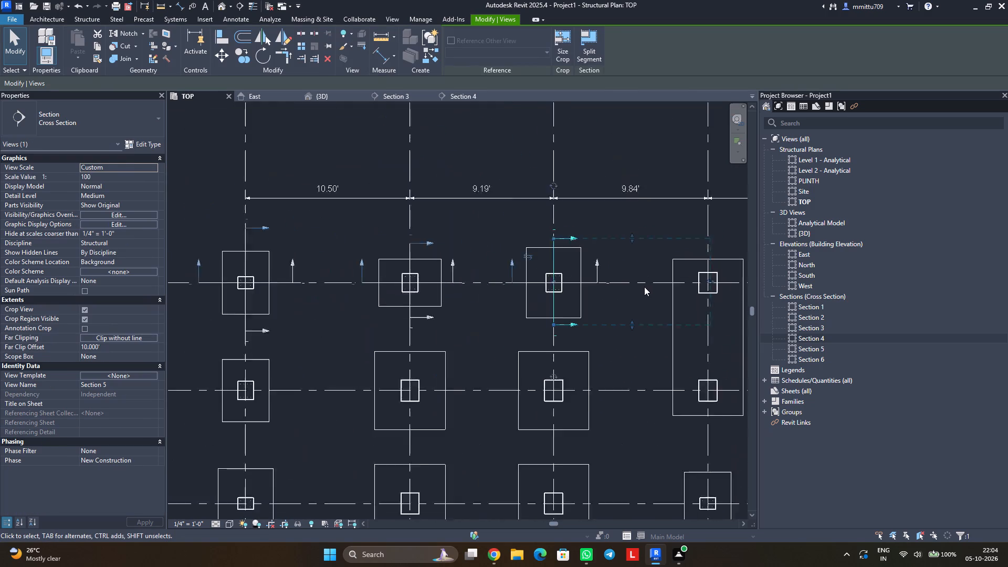
left_click_drag(696, 281, 626, 282)
left_click(637, 341)
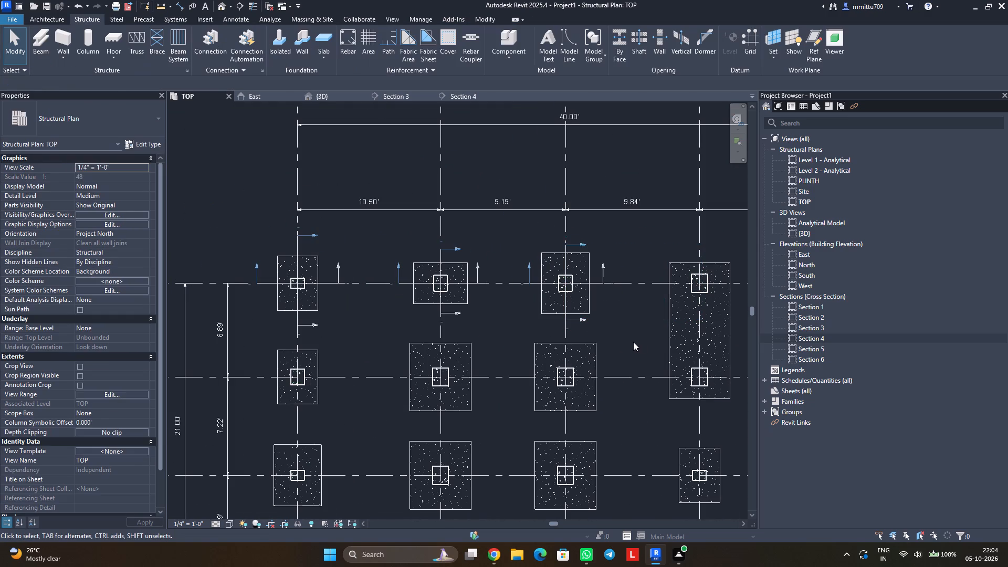
Open Section 5 and set its view scale to 1/4" = 1'-0" for working on the footing.
double_click(800, 349)
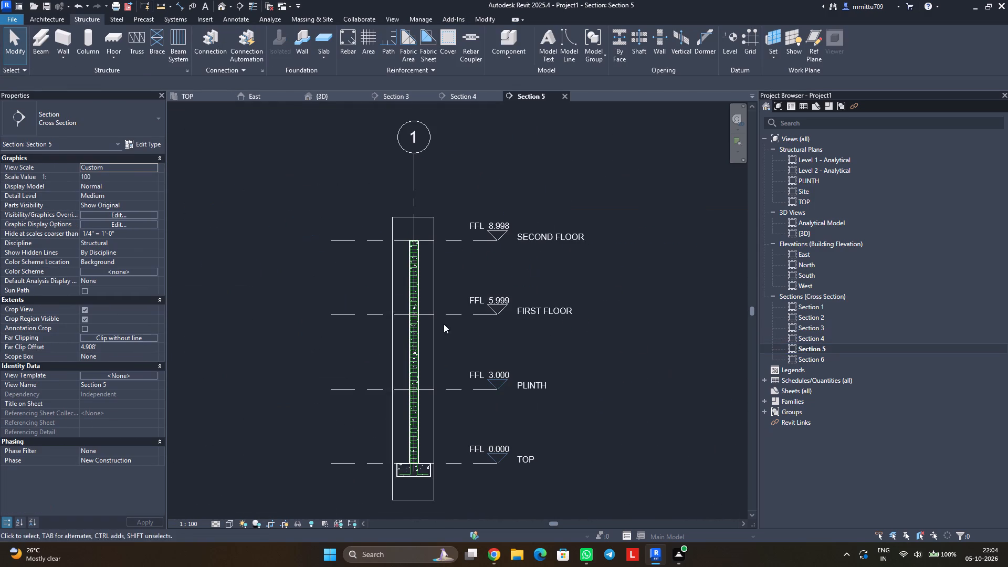
scroll(401, 463, "up", 1)
scroll(401, 463, "down", 1)
scroll(401, 463, "up", 3)
scroll(402, 463, "down", 1)
scroll(402, 463, "up", 1)
scroll(412, 464, "down", 1)
scroll(412, 464, "up", 3)
scroll(412, 464, "down", 1)
scroll(421, 471, "up", 2)
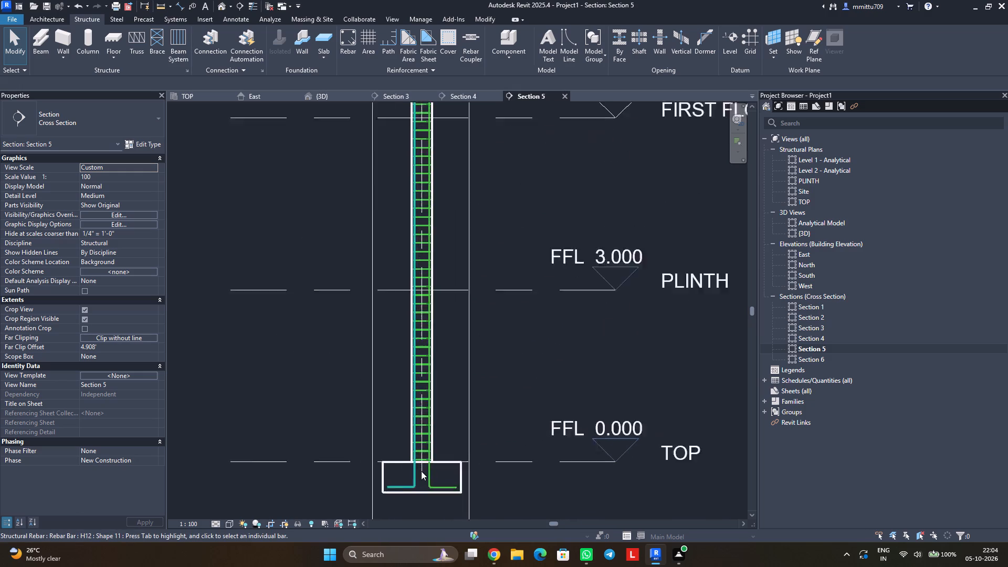
scroll(421, 471, "up", 4)
scroll(421, 471, "down", 1)
scroll(421, 471, "up", 1)
middle_click_drag(422, 467, 437, 380)
scroll(422, 461, "up", 1)
left_click(194, 525)
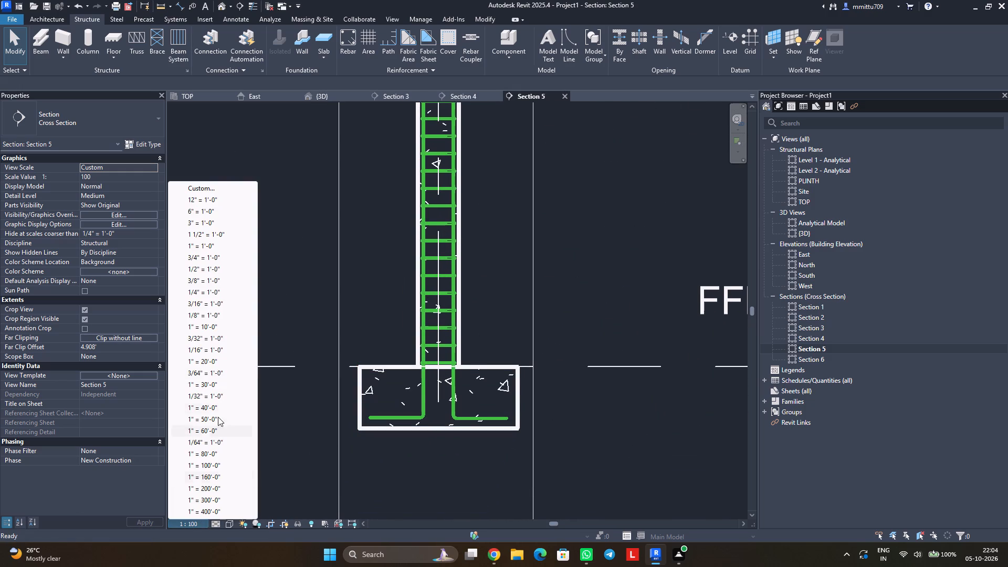
left_click(204, 290)
scroll(411, 403, "up", 1)
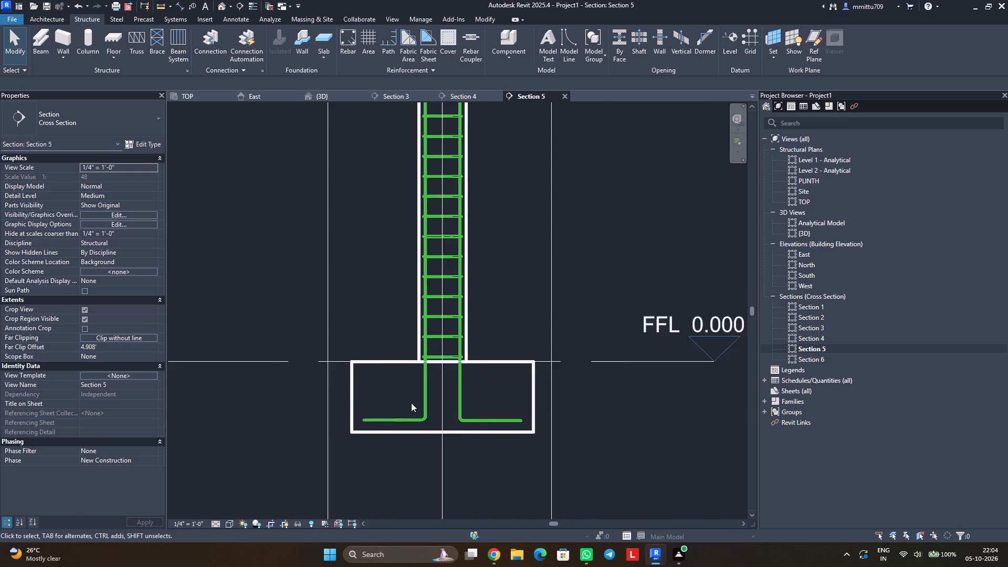
scroll(411, 403, "up", 1)
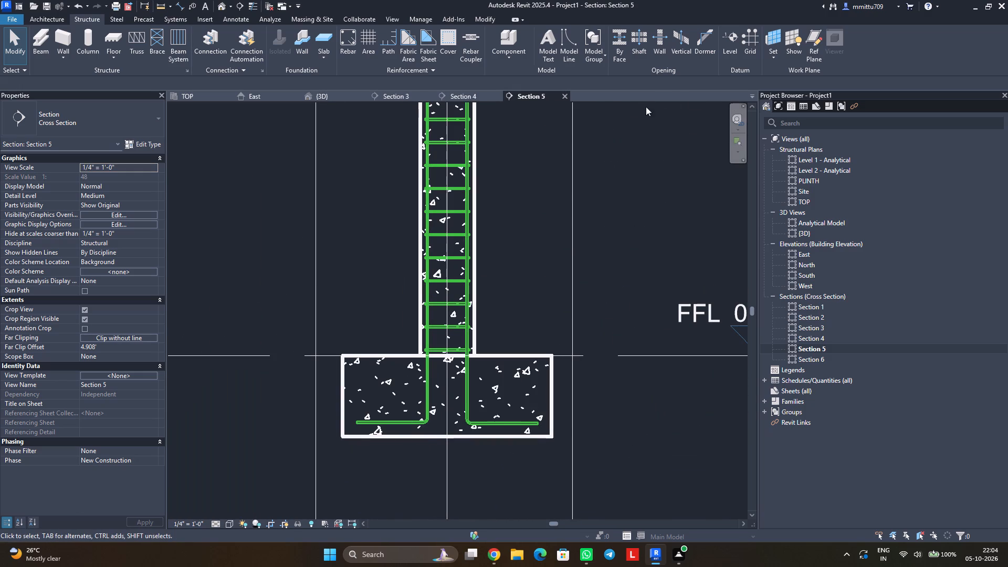
Place an H12 rebar of shape 21 in the Section 5 footing, oriented parallel to the work plane.
left_click(352, 51)
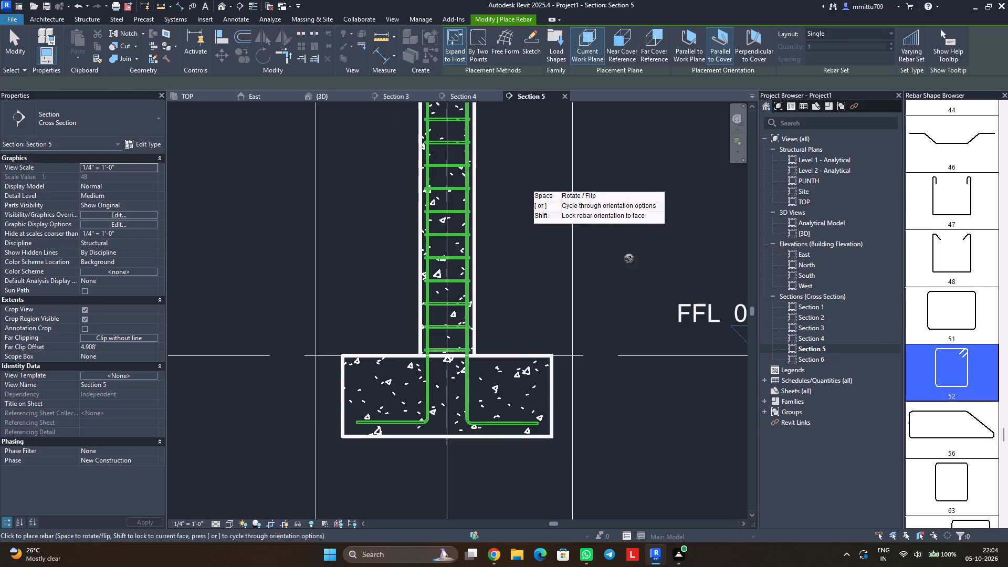
scroll(937, 241, "up", 8)
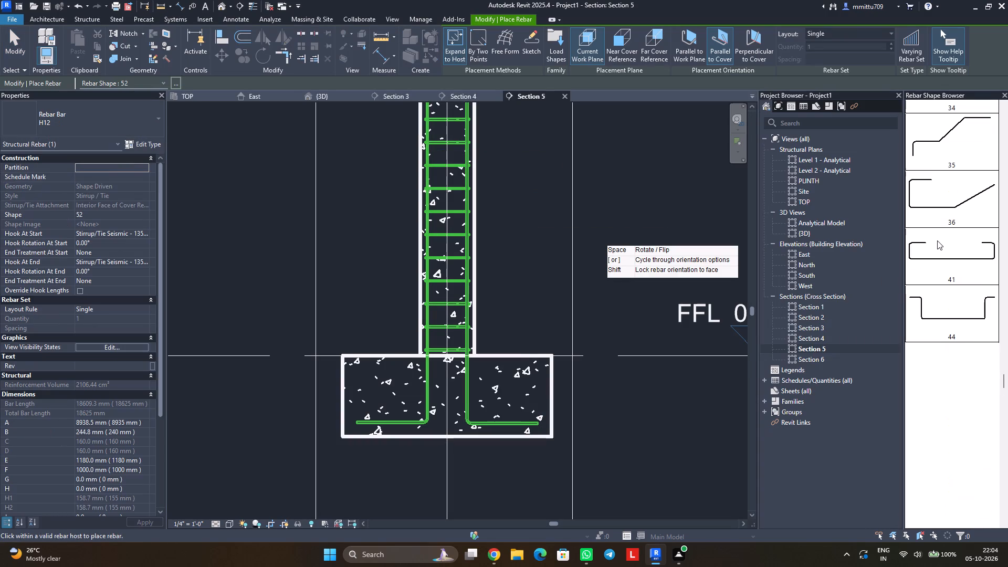
scroll(938, 235, "up", 9)
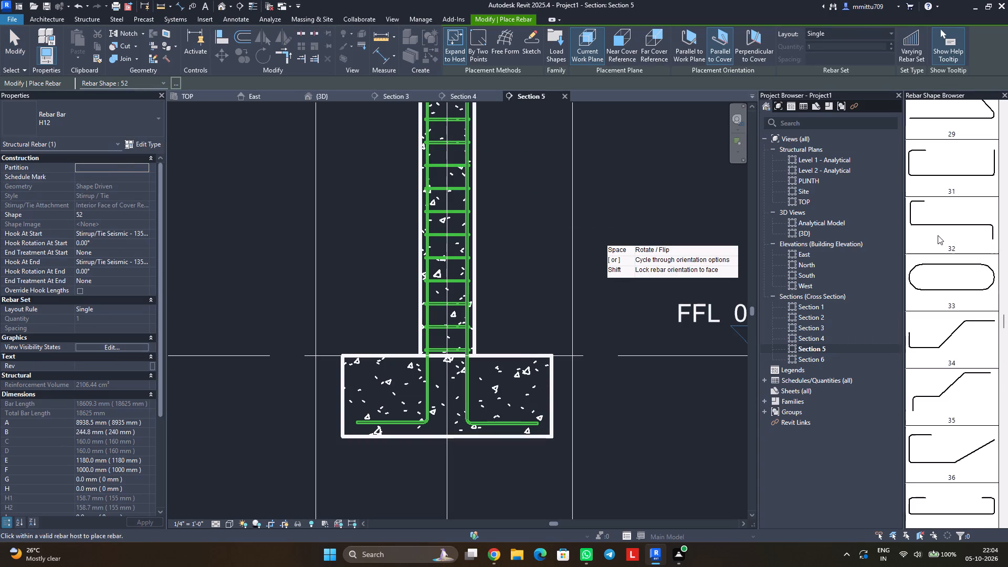
scroll(938, 235, "up", 9)
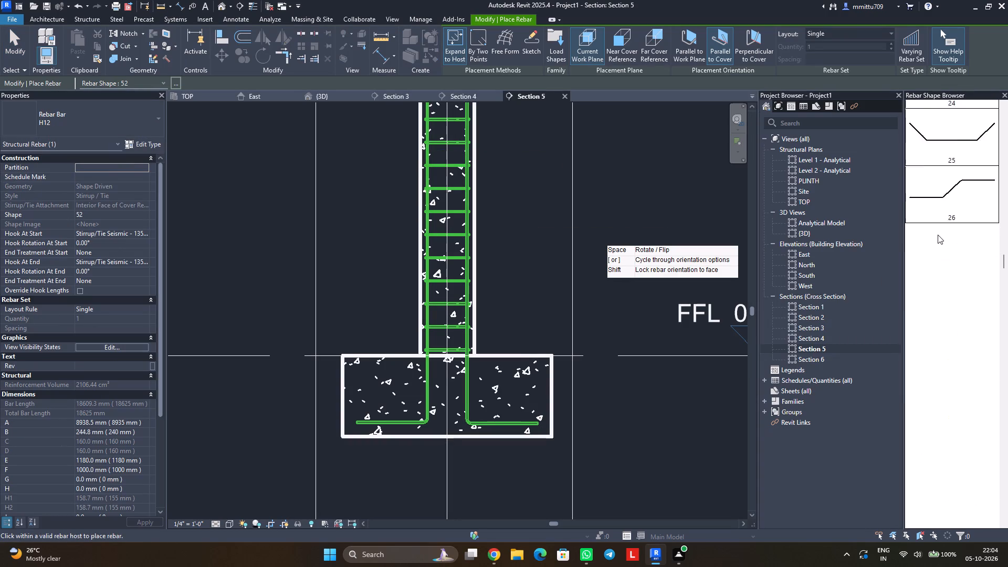
scroll(938, 235, "up", 8)
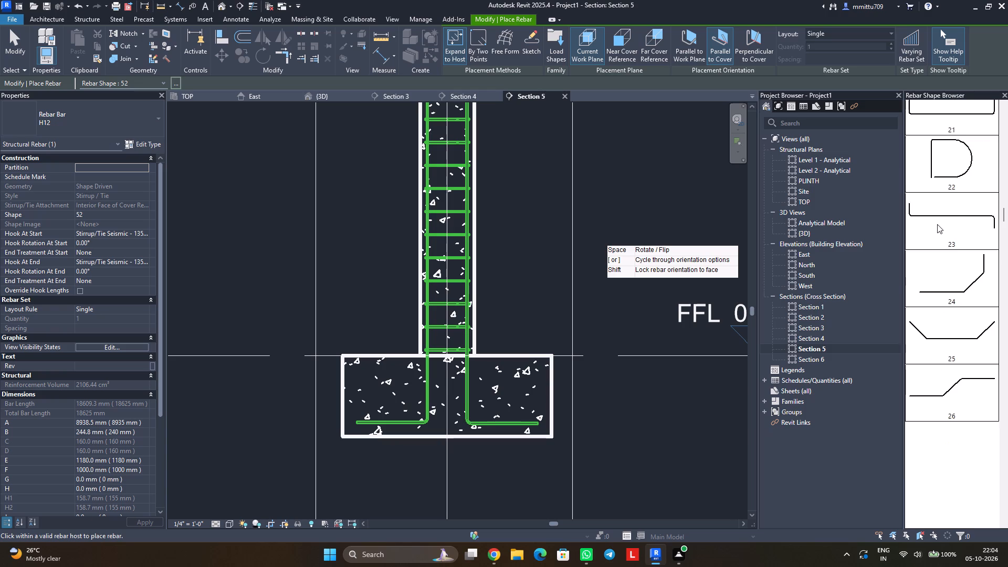
scroll(937, 224, "up", 3)
left_click(937, 224)
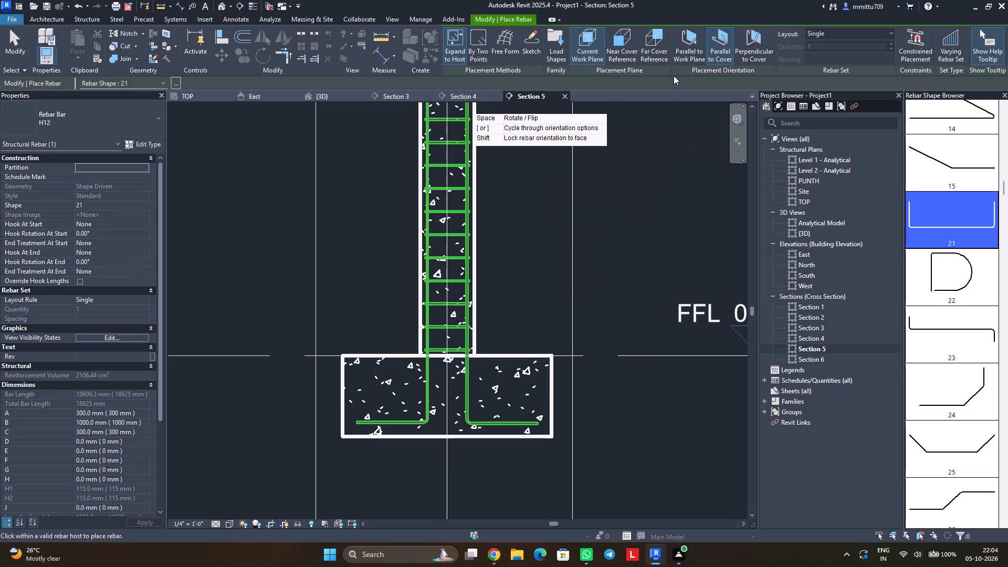
left_click(674, 56)
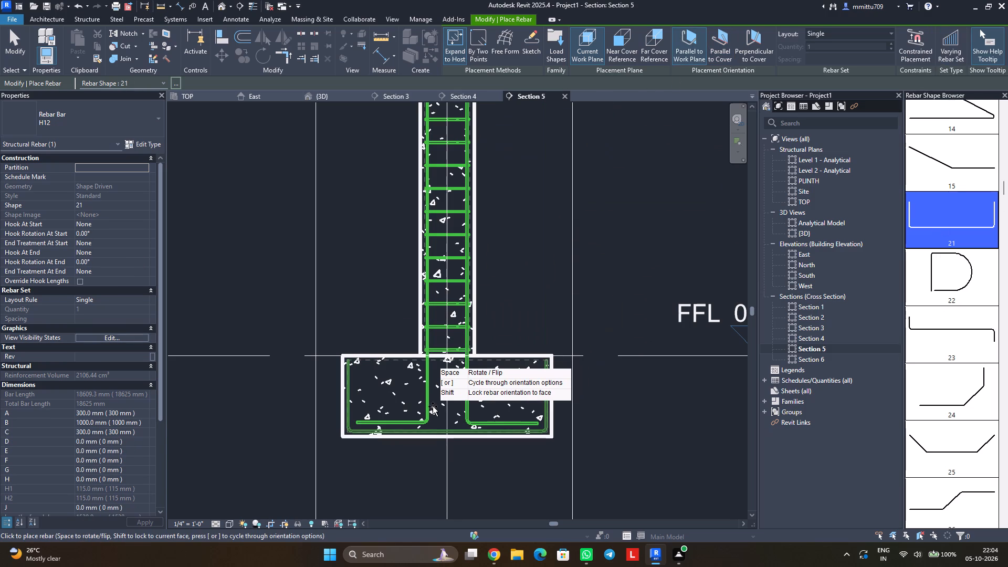
left_click(433, 406)
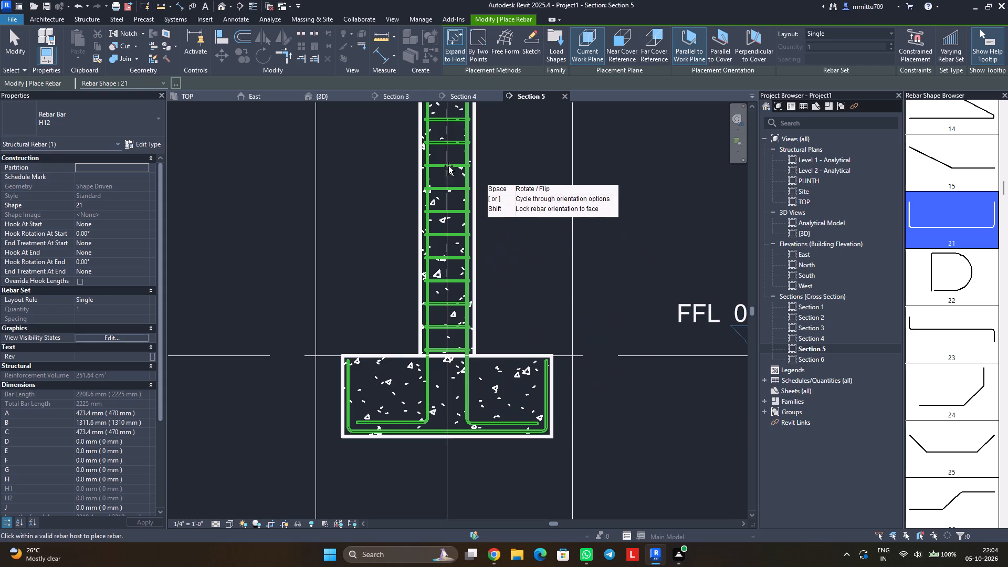
In Section 6, set the footing's shape 21 bar to a Maximum Spacing layout with 6" spacing.
double_click(813, 363)
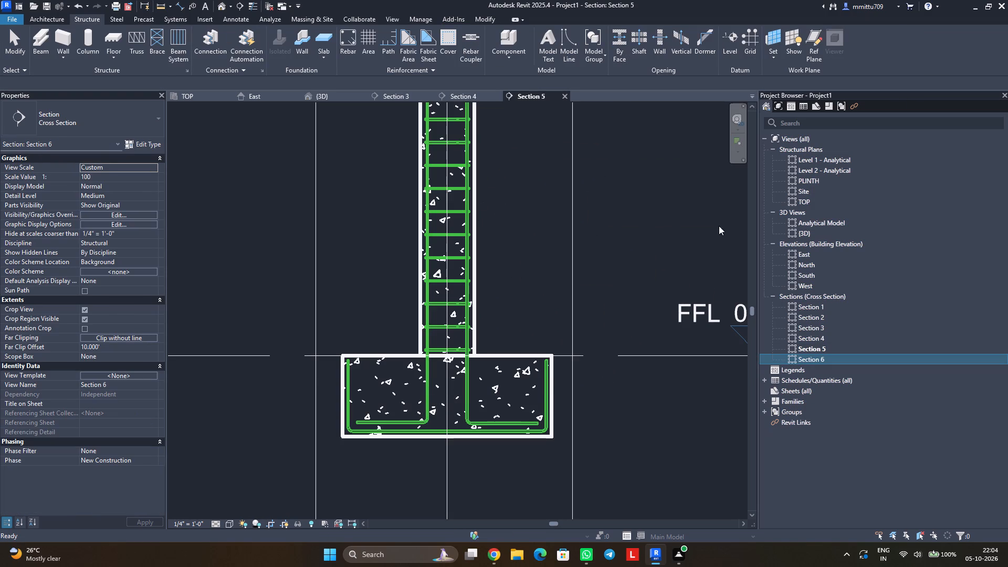
double_click(816, 356)
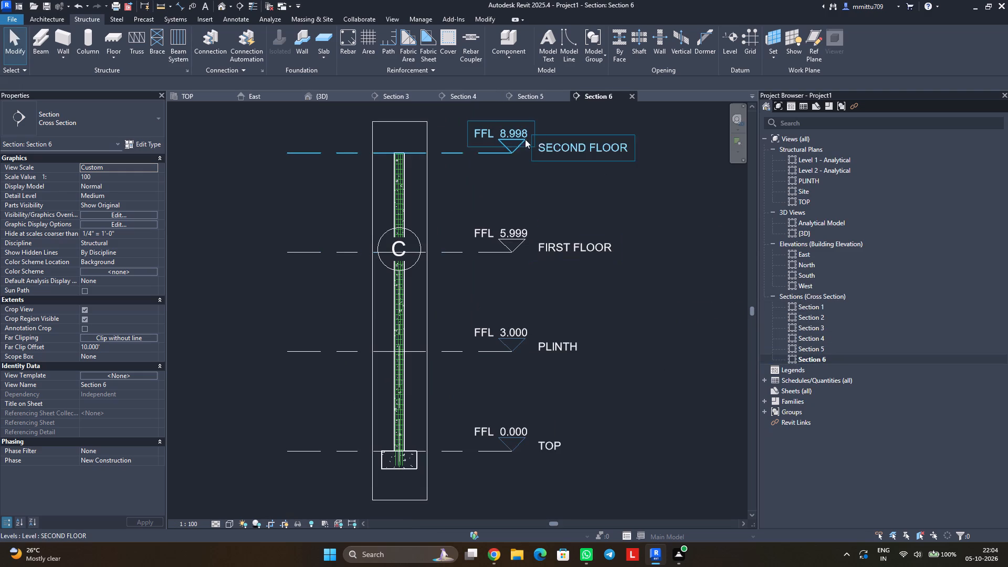
scroll(401, 451, "up", 2)
scroll(401, 451, "down", 1)
scroll(401, 451, "up", 8)
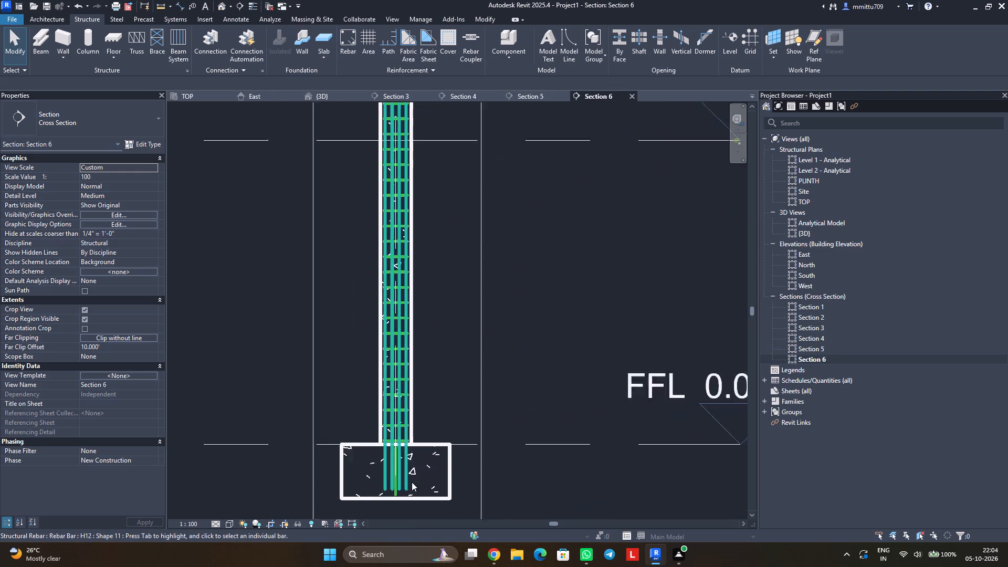
middle_click_drag(412, 482, 433, 399)
scroll(412, 482, "up", 2)
scroll(413, 395, "up", 3)
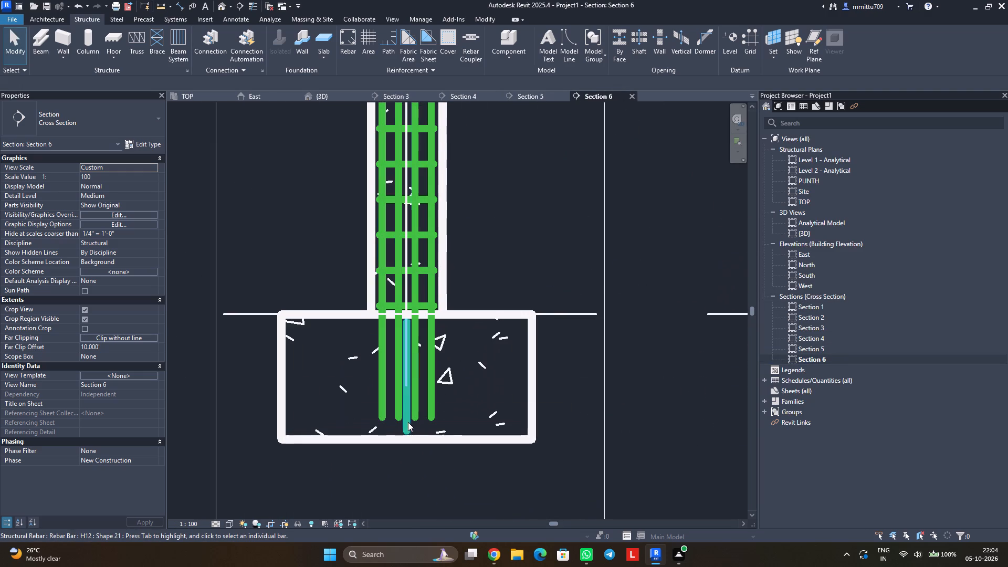
left_click(407, 427)
left_click(566, 36)
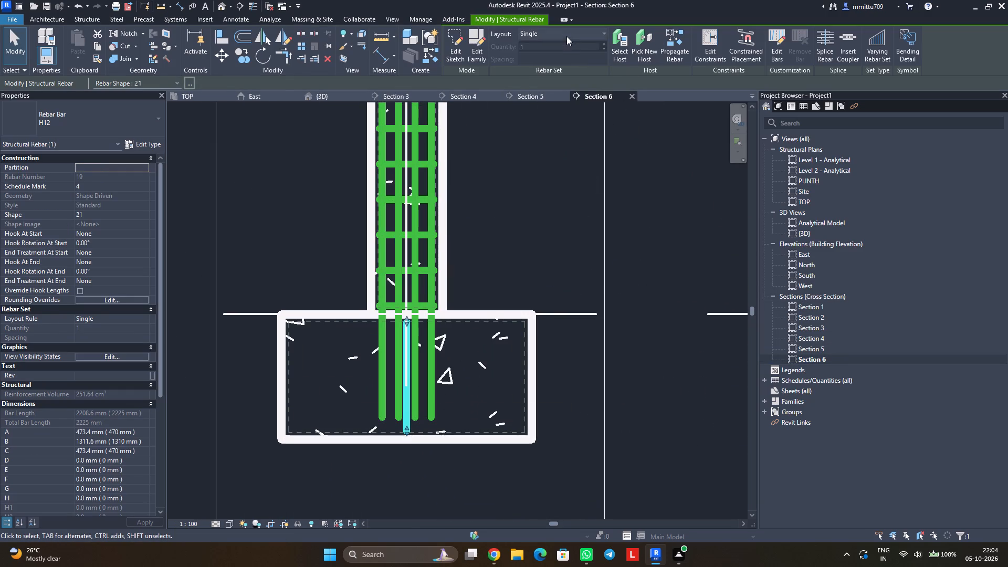
left_click(557, 69)
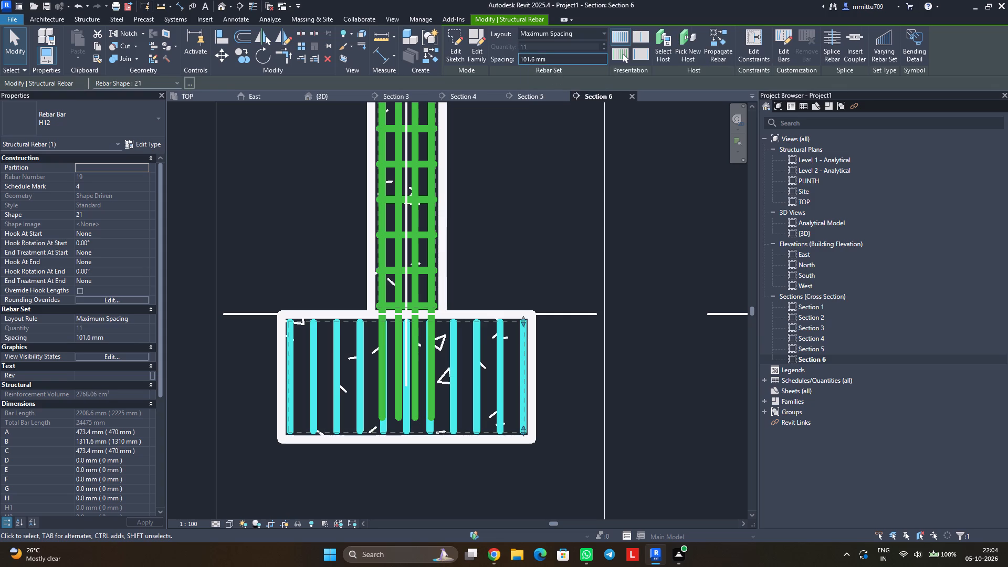
left_click(557, 58)
type("6\"")
key("Return")
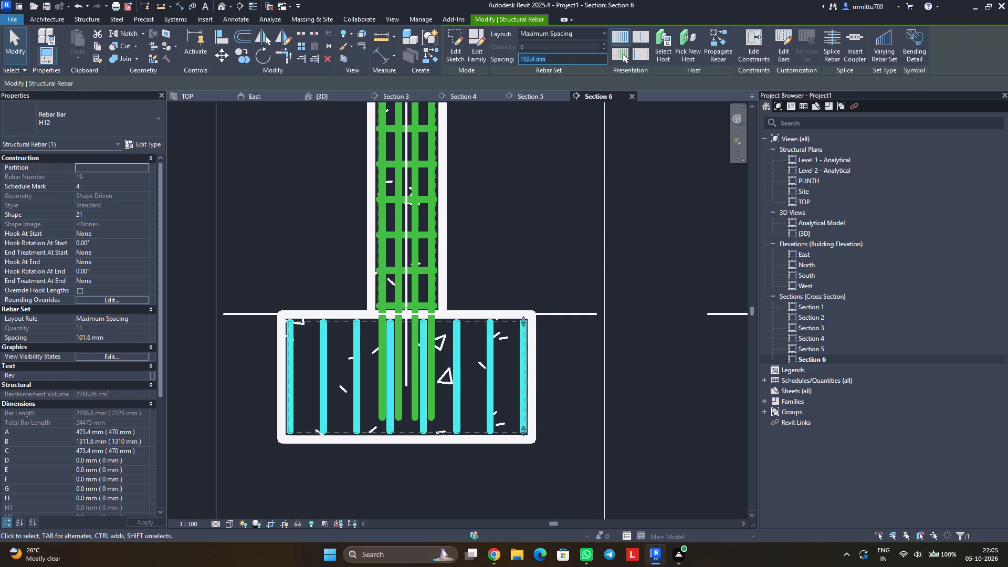
left_click(526, 238)
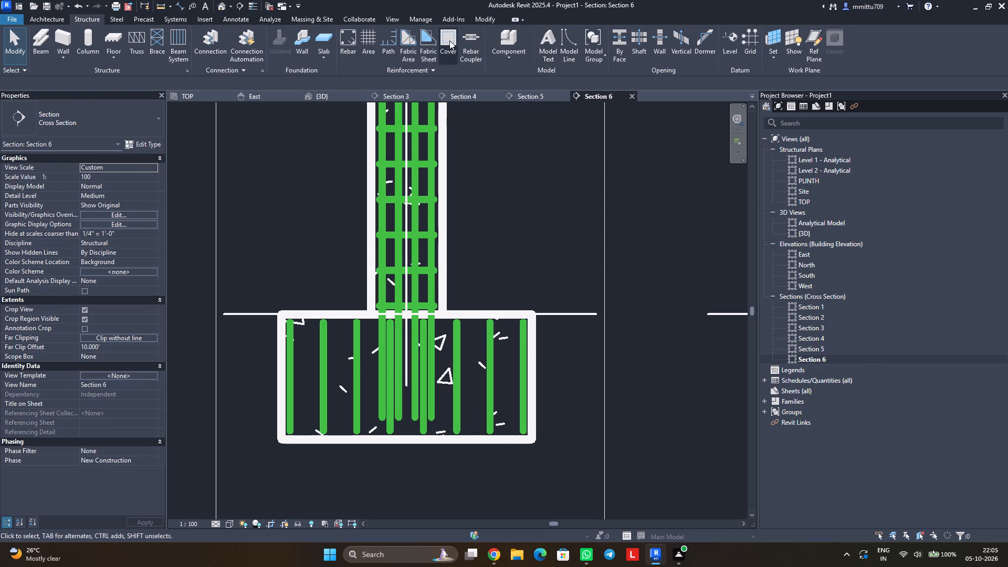
Place a crossing H12 shape 21 bar in the Section 6 footing, parallel to the work plane.
left_click(354, 40)
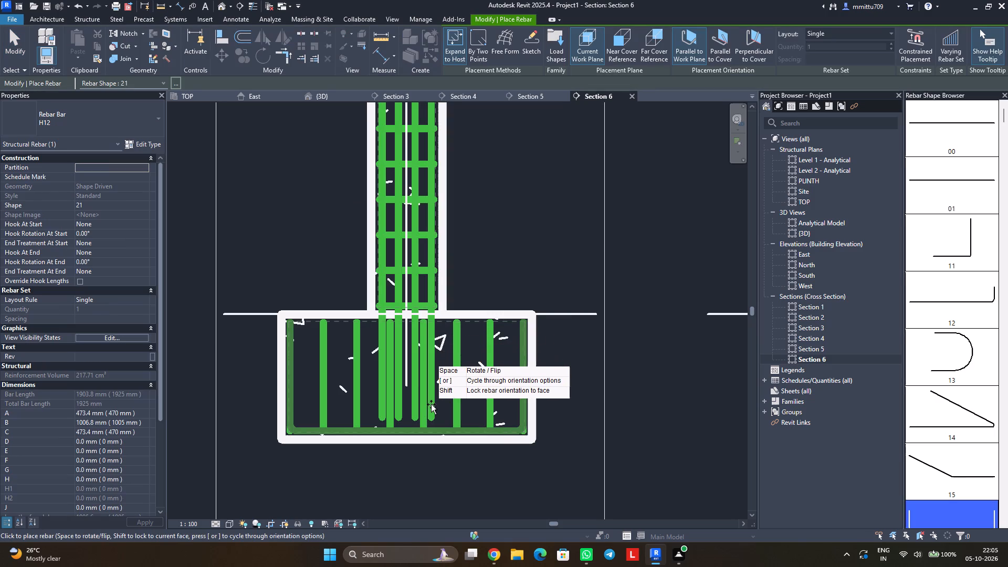
left_click(431, 404)
key("Escape")
key("Escape")
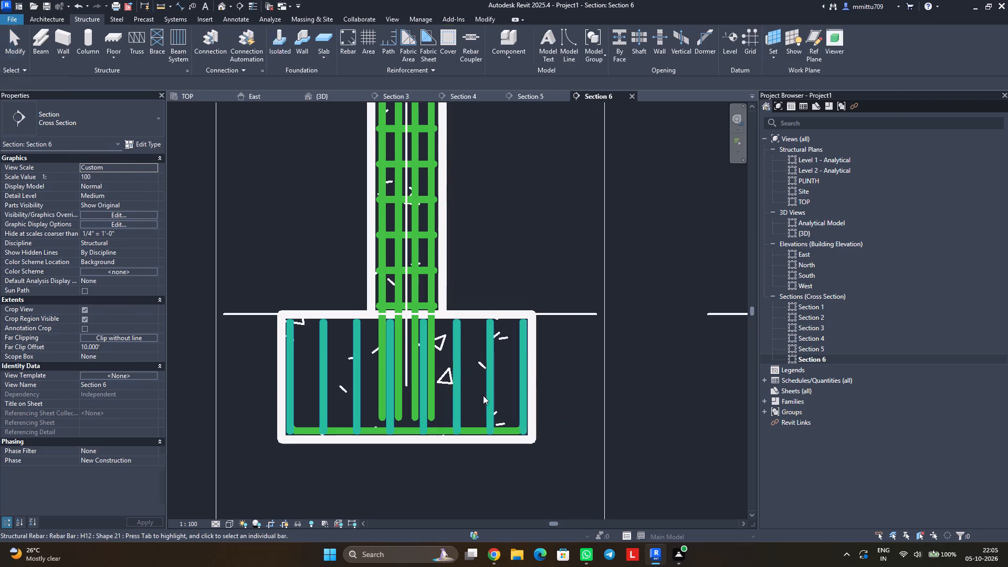
Set the crossing shape 21 bar in the Section 6 footing to a Maximum Spacing layout with 6" spacing.
left_click(444, 427)
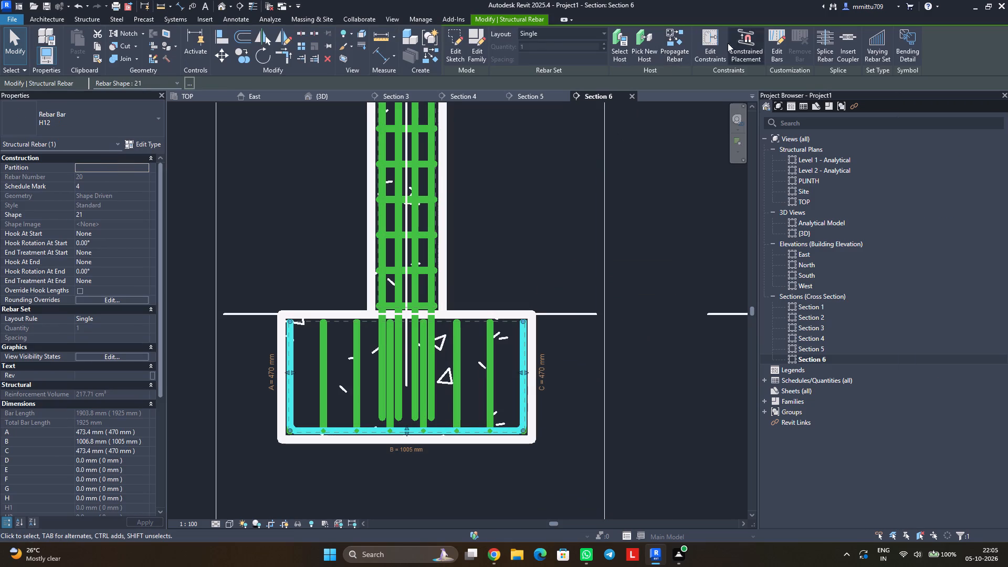
left_click(541, 37)
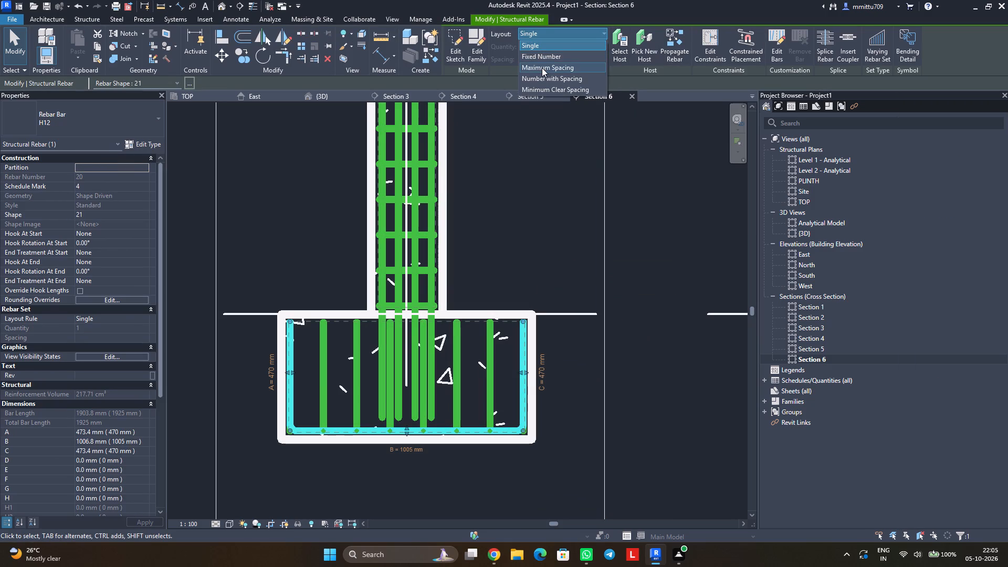
left_click(542, 68)
left_click(573, 58)
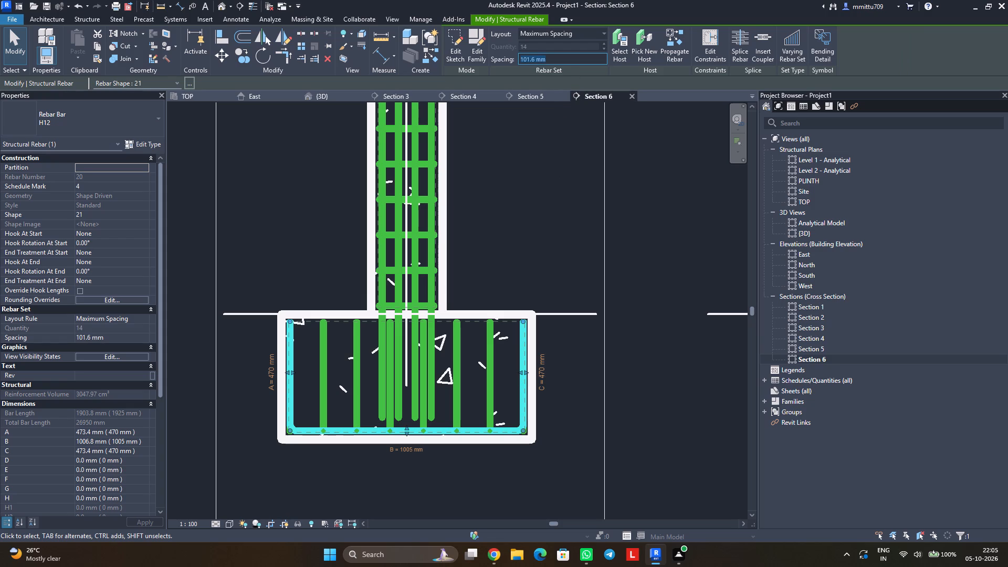
type("6\"")
key("Return")
left_click(520, 234)
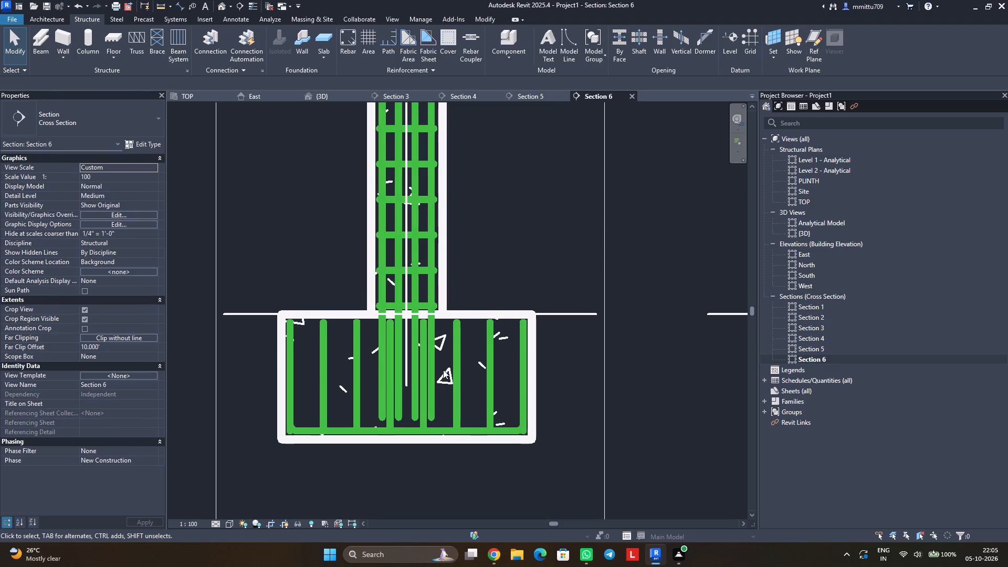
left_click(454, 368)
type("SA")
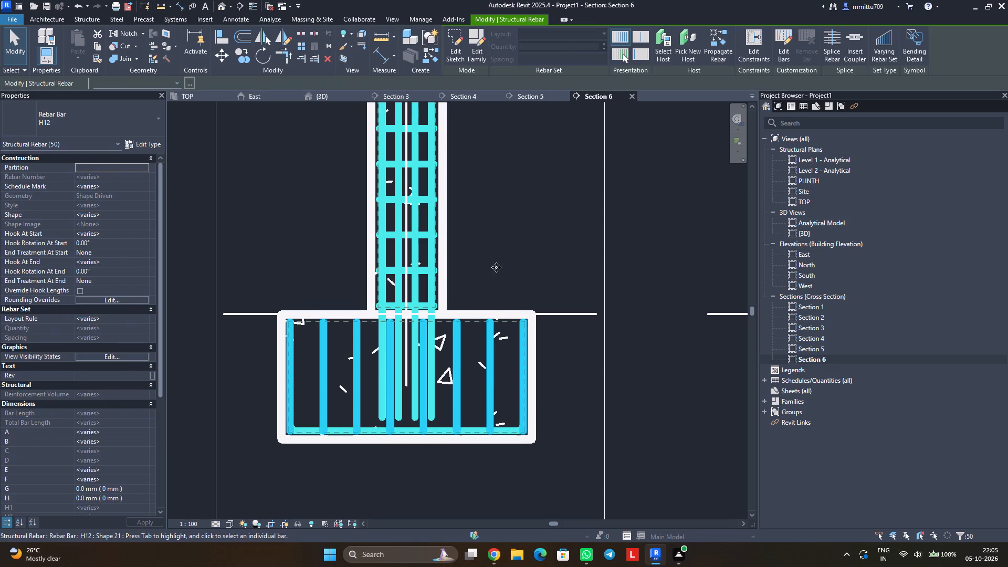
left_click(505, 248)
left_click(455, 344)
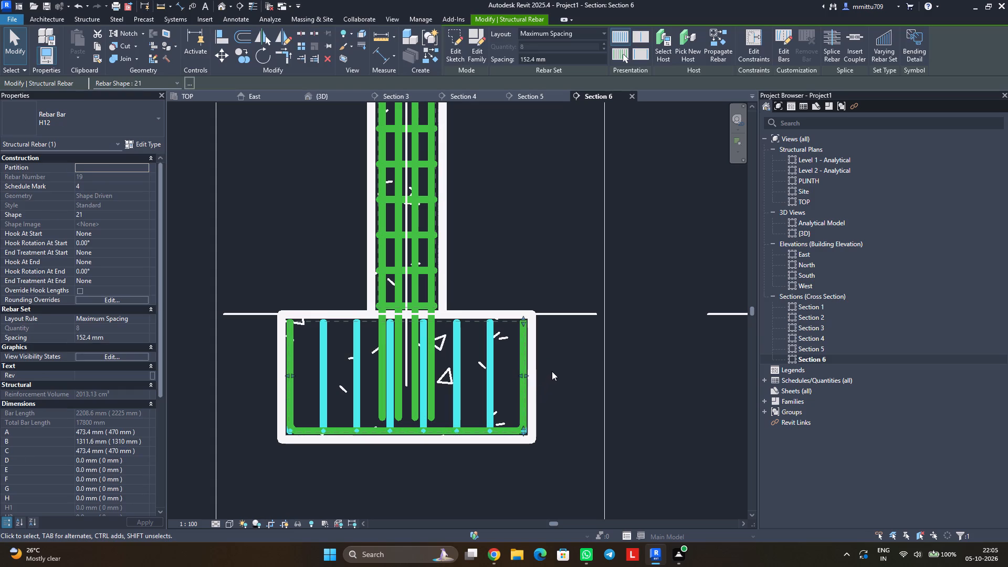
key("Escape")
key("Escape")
Shorten both upright legs, A and C, of the crossing shape 21 footing bars in Section 6 to 6".
left_click(443, 427)
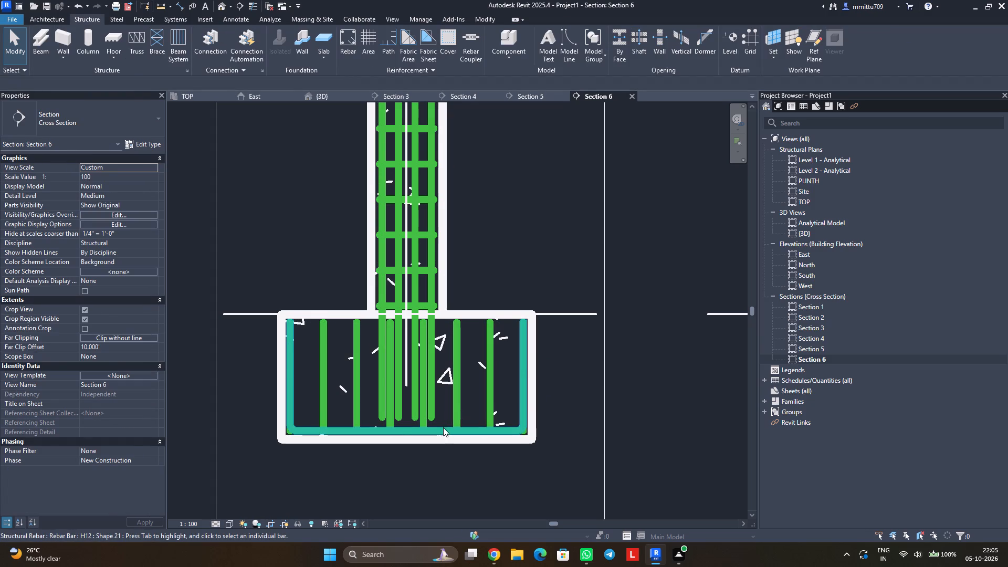
left_click(545, 380)
type("6\"")
key("Return")
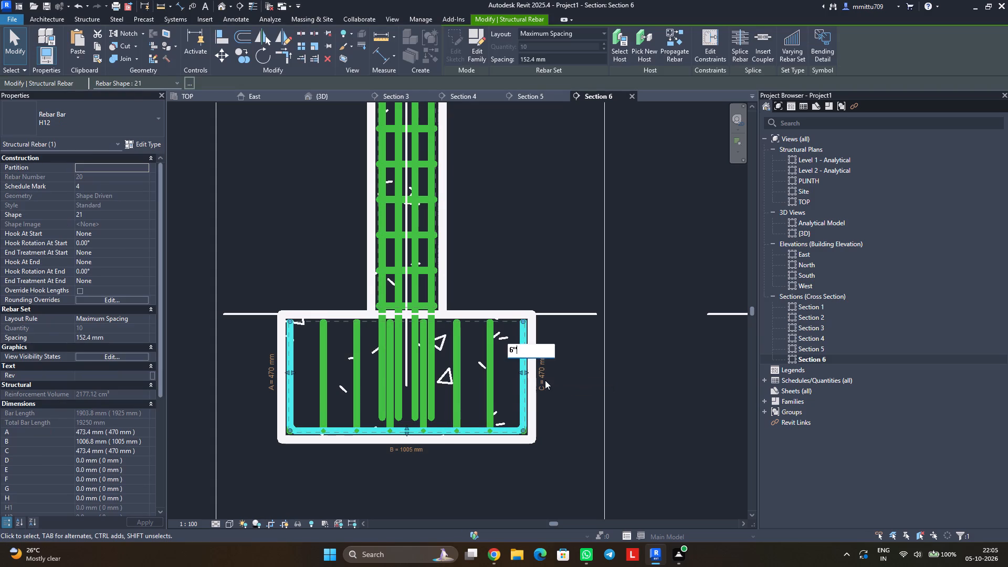
left_click(268, 374)
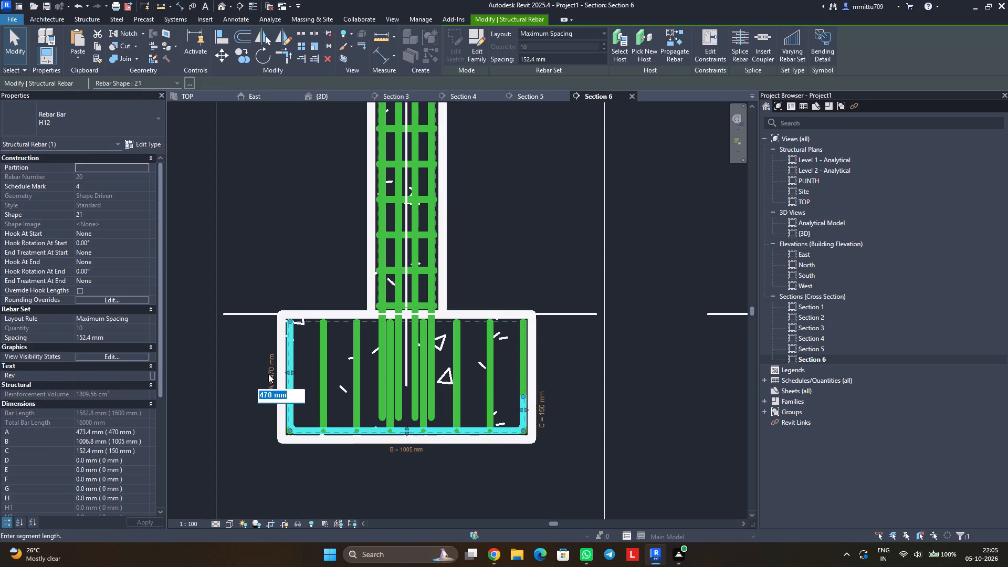
type("6\"")
key("Return")
key("Escape")
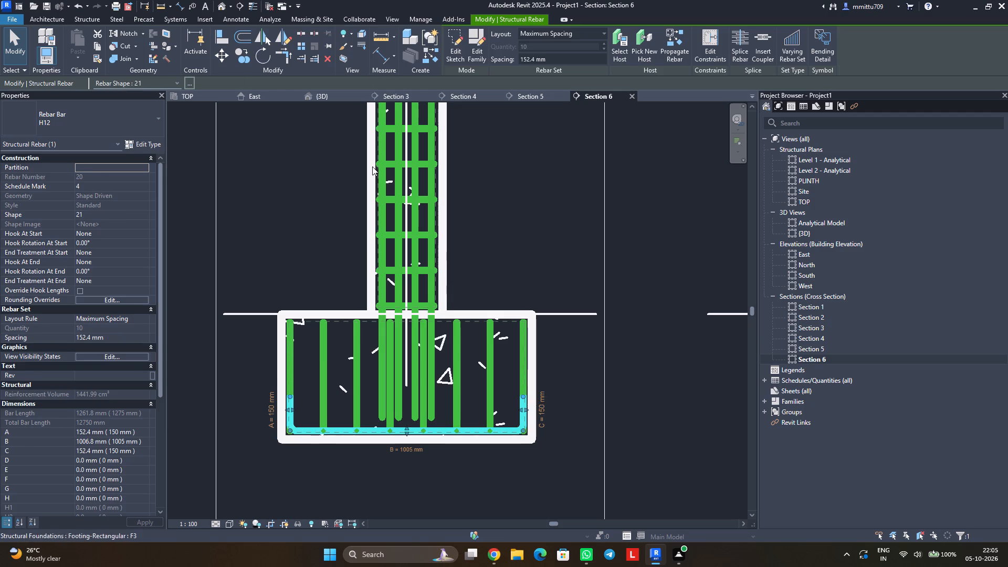
In Section 5, set legs A and C of the other shape 21 footing bar set to 6".
left_click(533, 100)
left_click(542, 395)
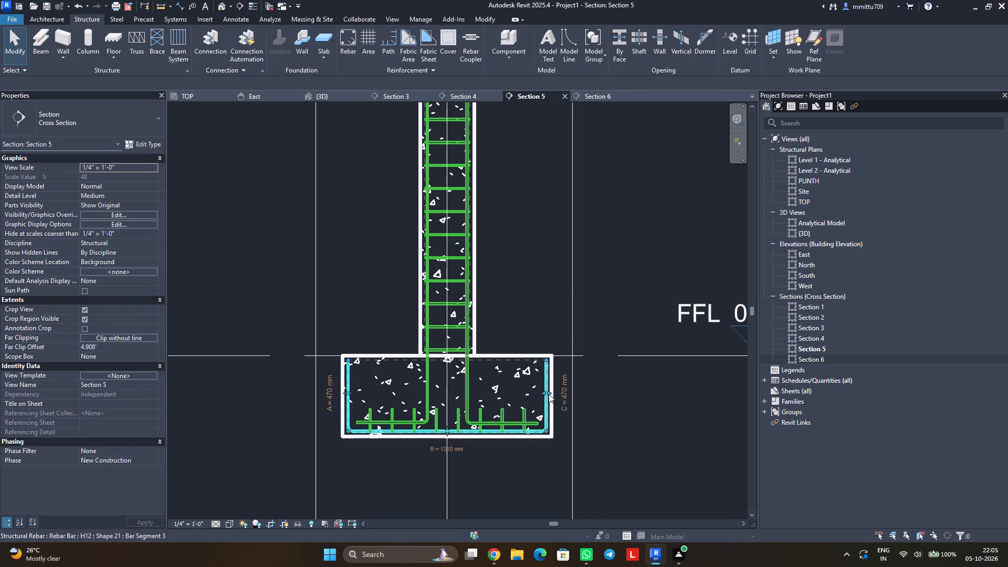
left_click(562, 391)
type("6\"")
key("Return")
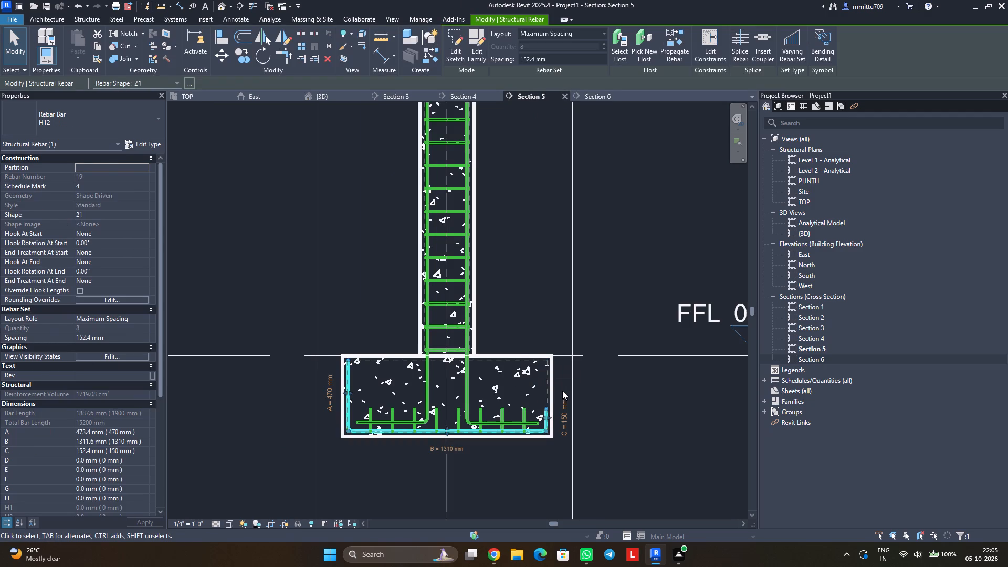
left_click(324, 388)
type("6\"")
key("Return")
left_click(381, 478)
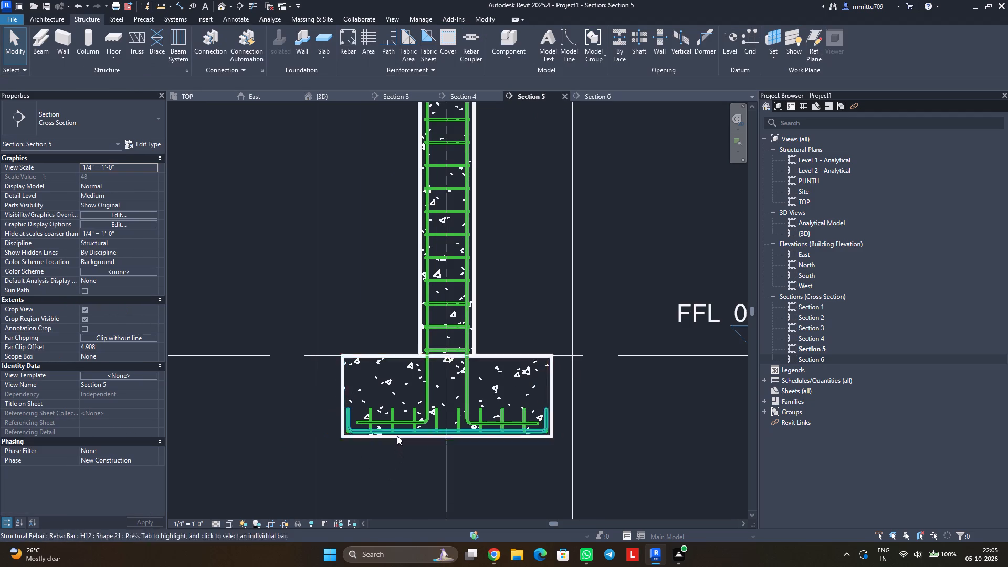
Select both shape 21 footing bar sets and make them show unobscured in the {3D} view.
left_click(394, 431)
left_click(383, 431, "ctrl")
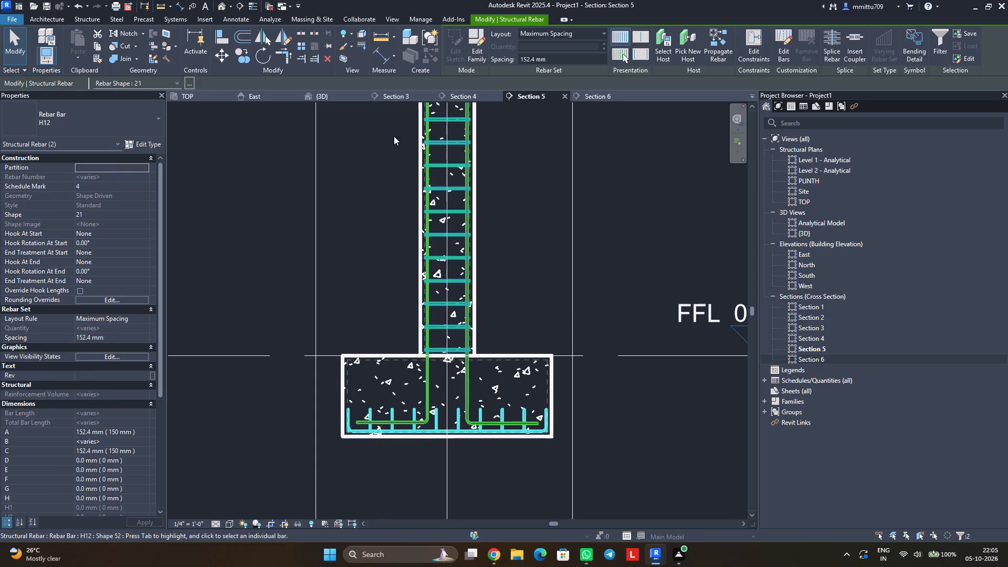
left_click(94, 352)
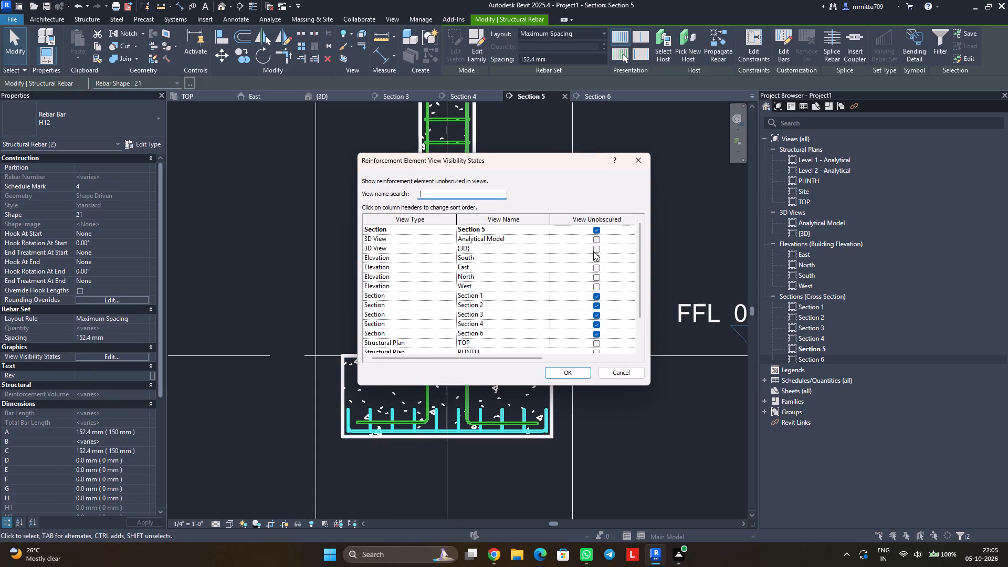
left_click(593, 251)
left_click(547, 250)
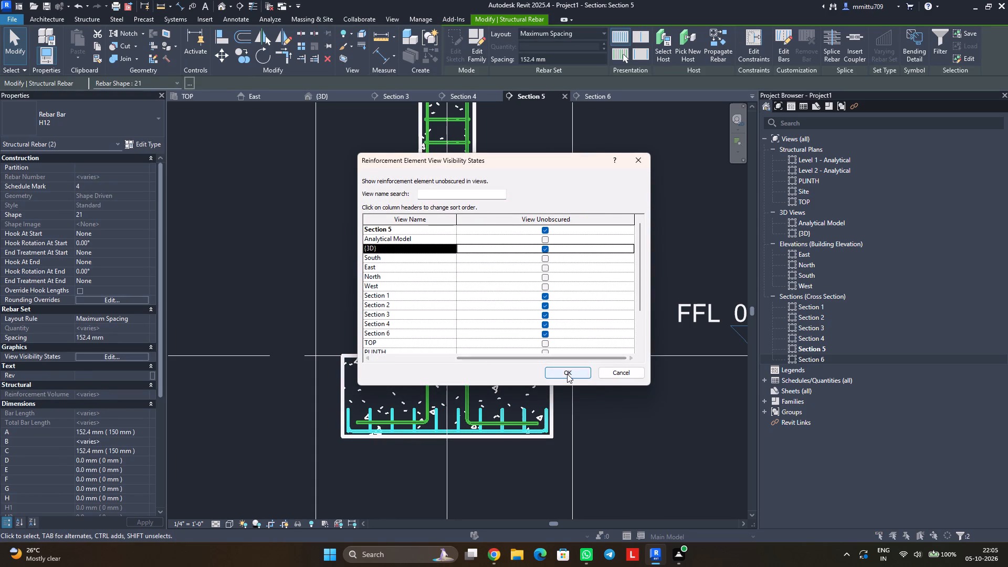
left_click(567, 374)
left_click(603, 426)
In the {3D} view, highlight all F3 footings to check which ones share the newly reinforced footing's type.
left_click(335, 99)
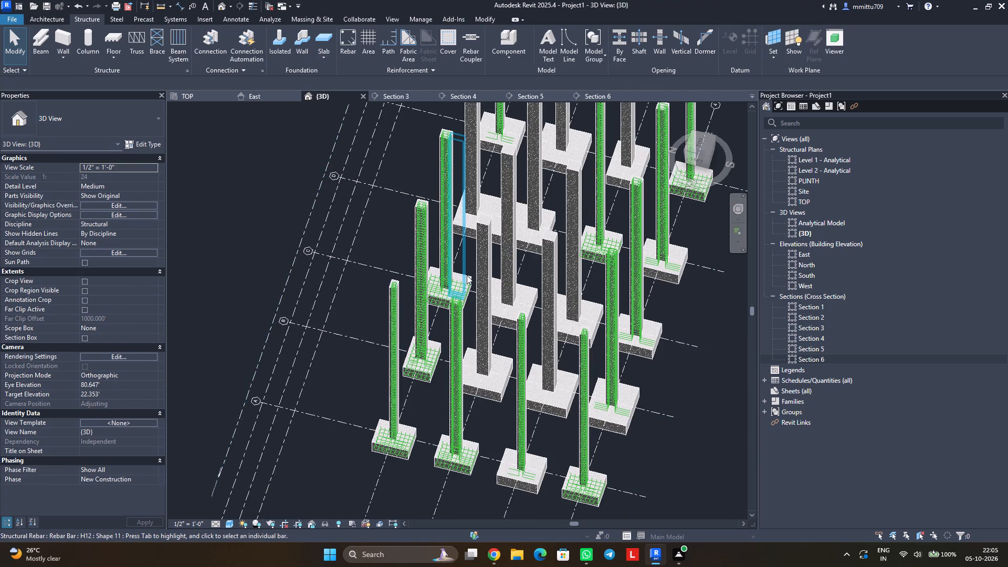
scroll(450, 271, "up", 6)
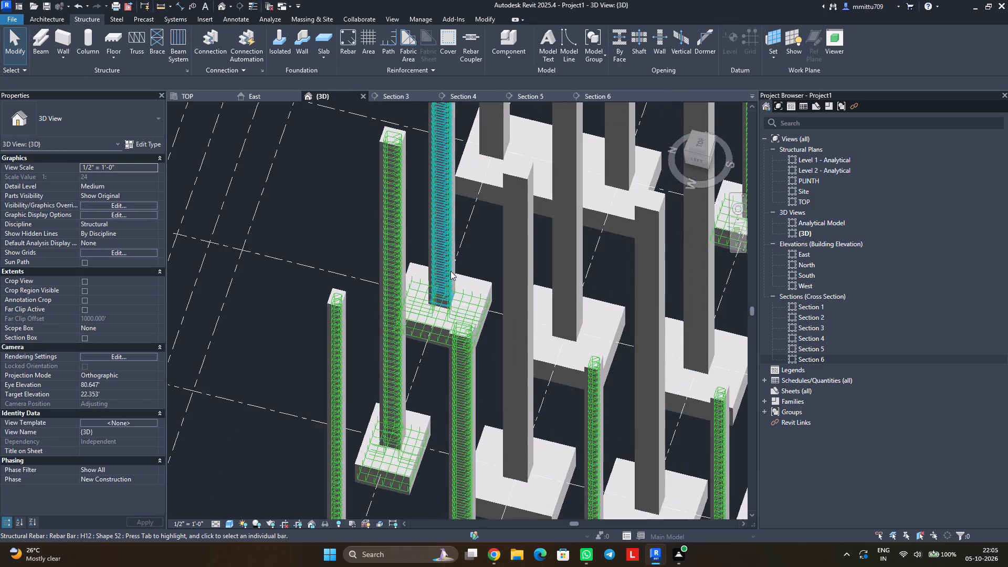
scroll(450, 271, "up", 4)
left_click(495, 283)
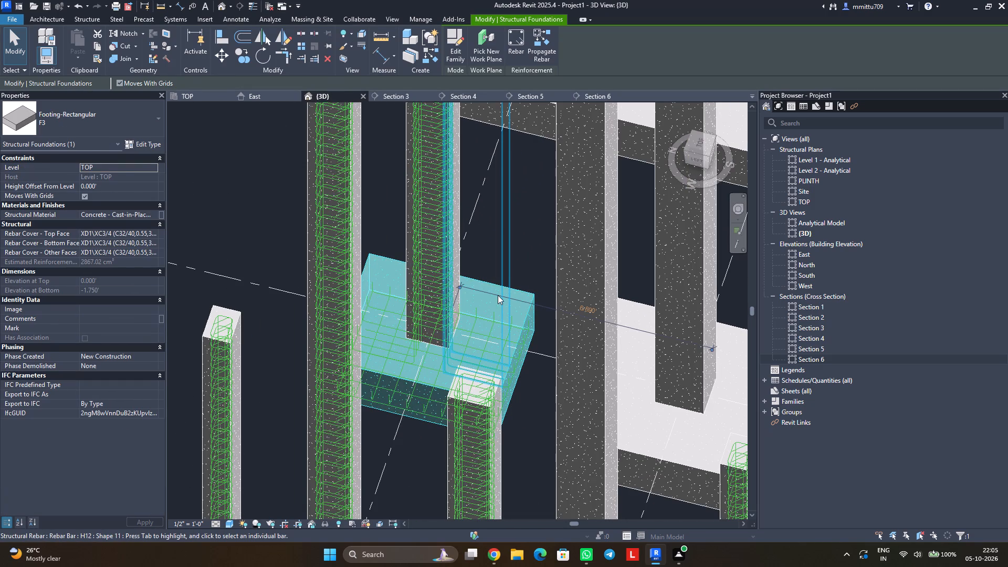
type("SA")
scroll(498, 295, "down", 2)
scroll(498, 295, "up", 1)
scroll(496, 292, "down", 6)
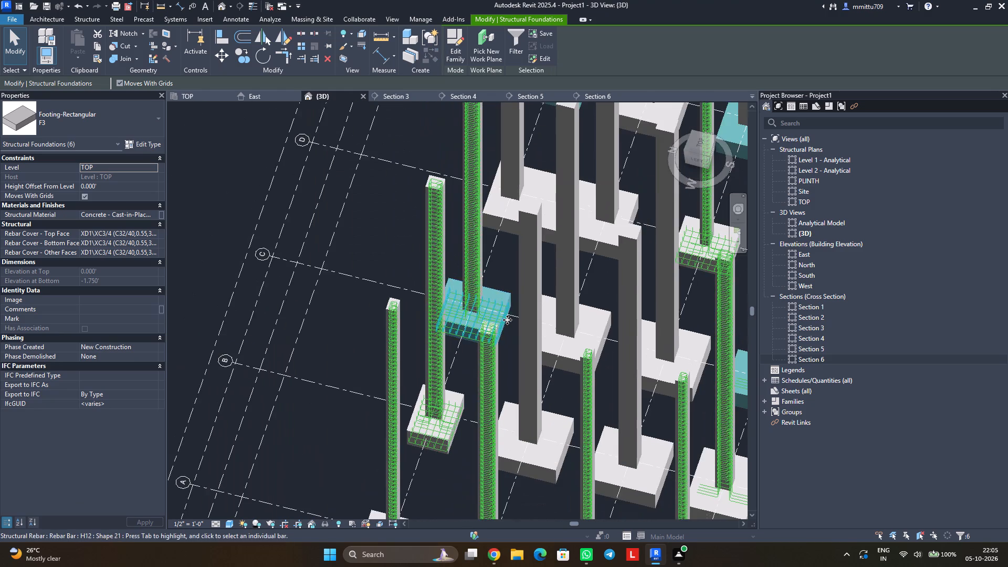
scroll(507, 320, "down", 5)
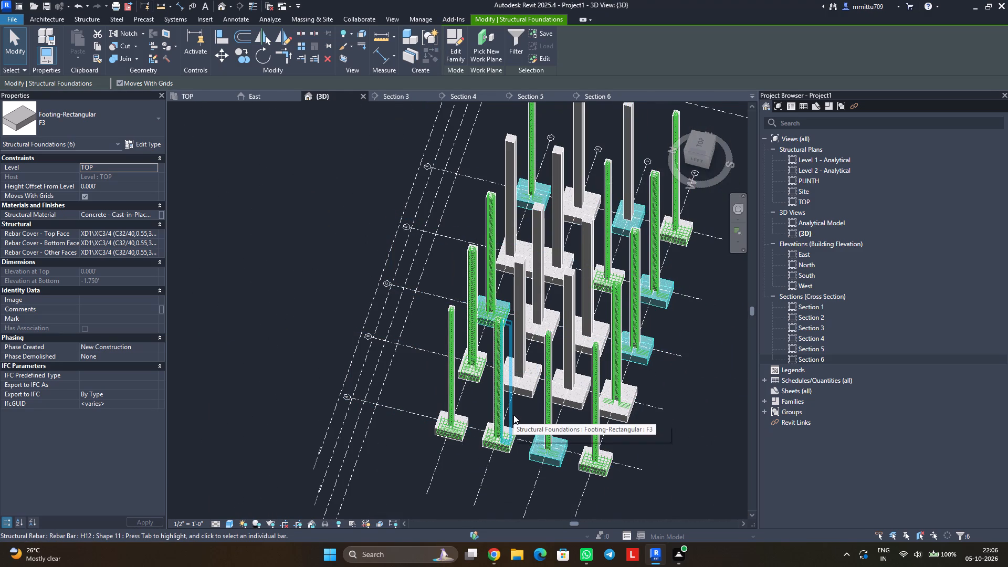
key("Escape")
key("Escape")
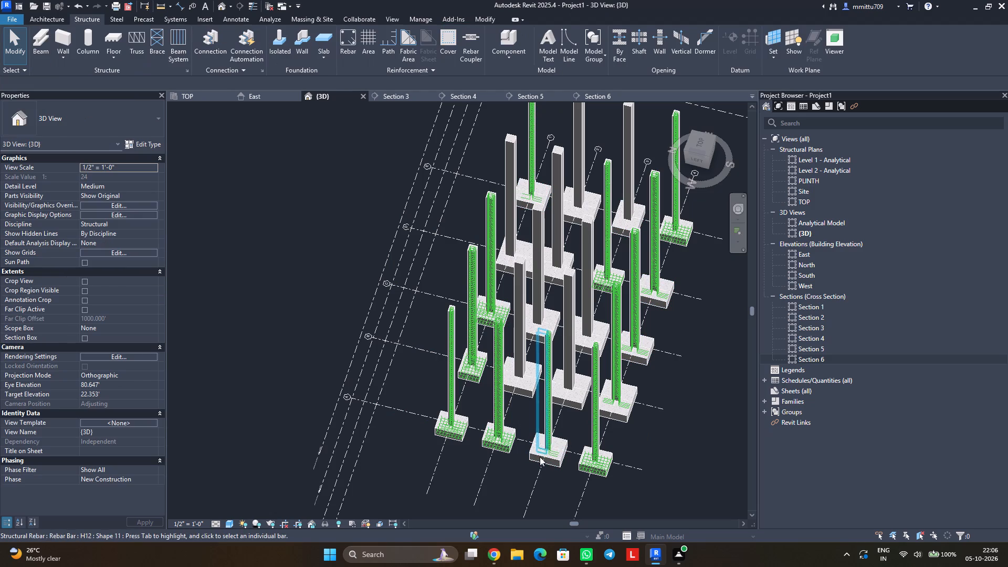
Propagate both shape 21 bar sets from the reinforced F3 footing to the five other F3 footings, aligned by host.
scroll(496, 279, "up", 1)
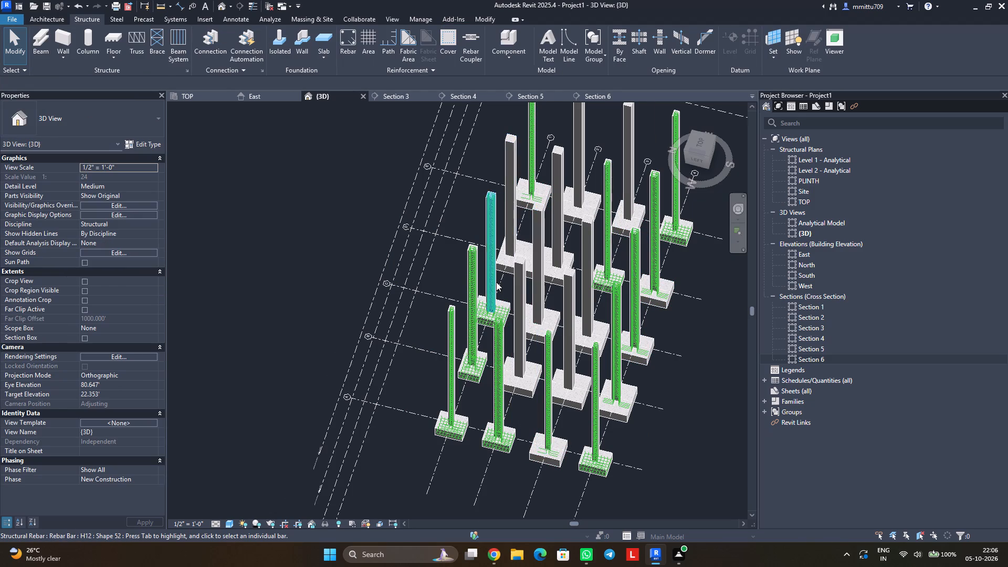
scroll(496, 282, "up", 3)
scroll(496, 310, "down", 1)
scroll(496, 310, "up", 1)
scroll(496, 320, "down", 1)
scroll(496, 320, "up", 2)
scroll(496, 320, "down", 1)
scroll(496, 320, "up", 1)
scroll(496, 320, "down", 1)
scroll(496, 320, "up", 5)
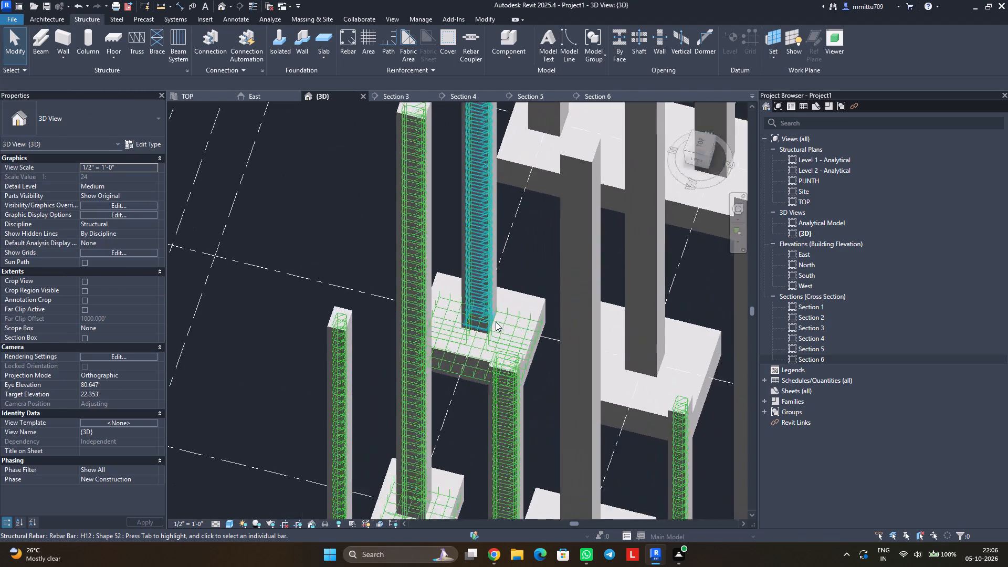
scroll(496, 322, "up", 4)
scroll(497, 323, "down", 1)
scroll(497, 323, "up", 9)
middle_click_drag(496, 326, 521, 238)
scroll(521, 239, "up", 1)
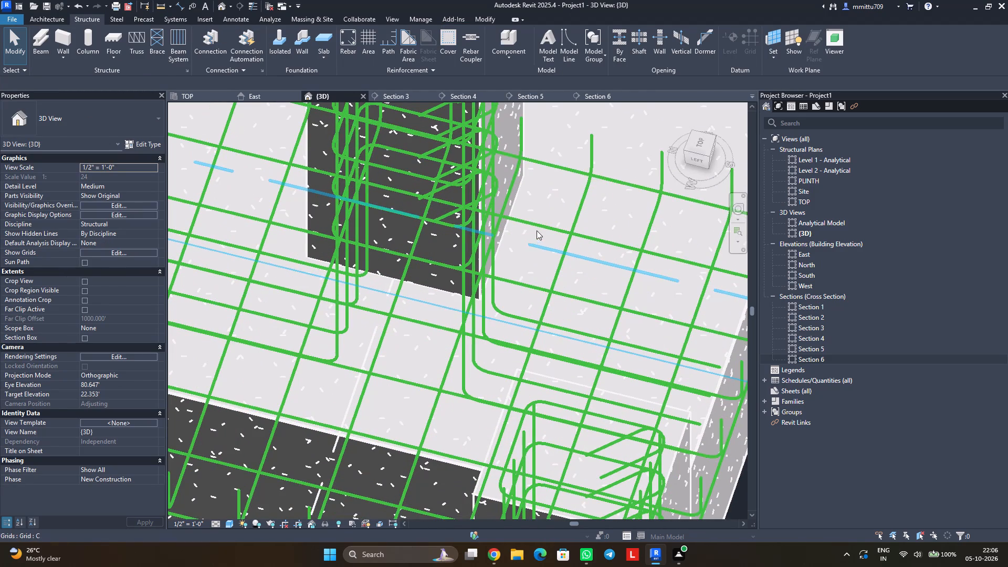
left_click(547, 220)
left_click(547, 223)
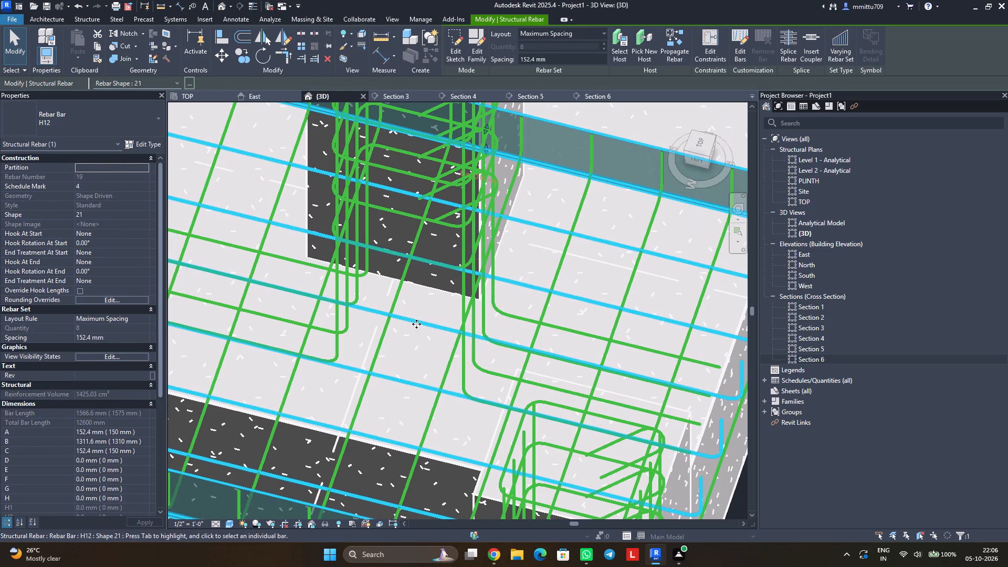
left_click(398, 296, "ctrl")
scroll(490, 309, "down", 7)
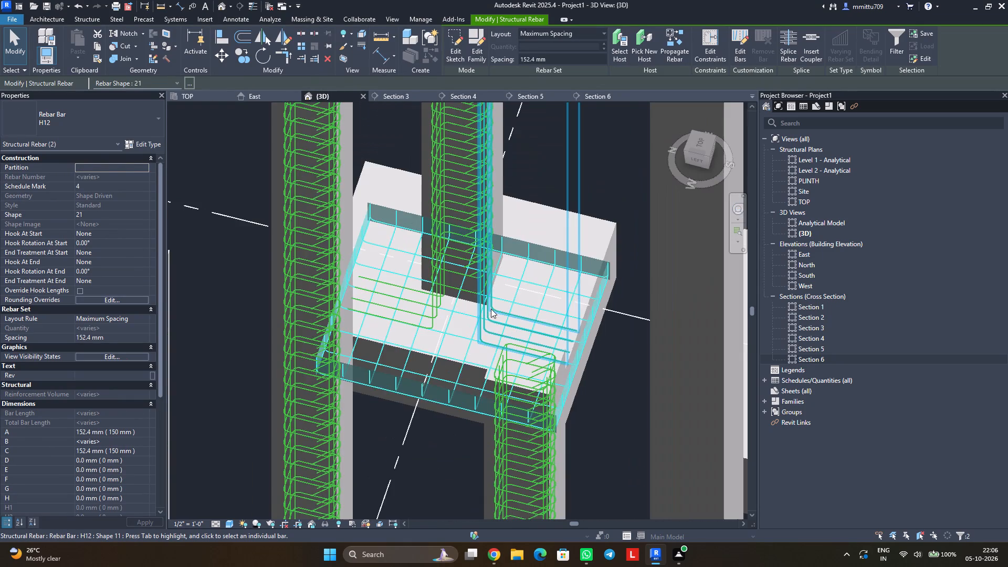
middle_click_drag(492, 317, 501, 254)
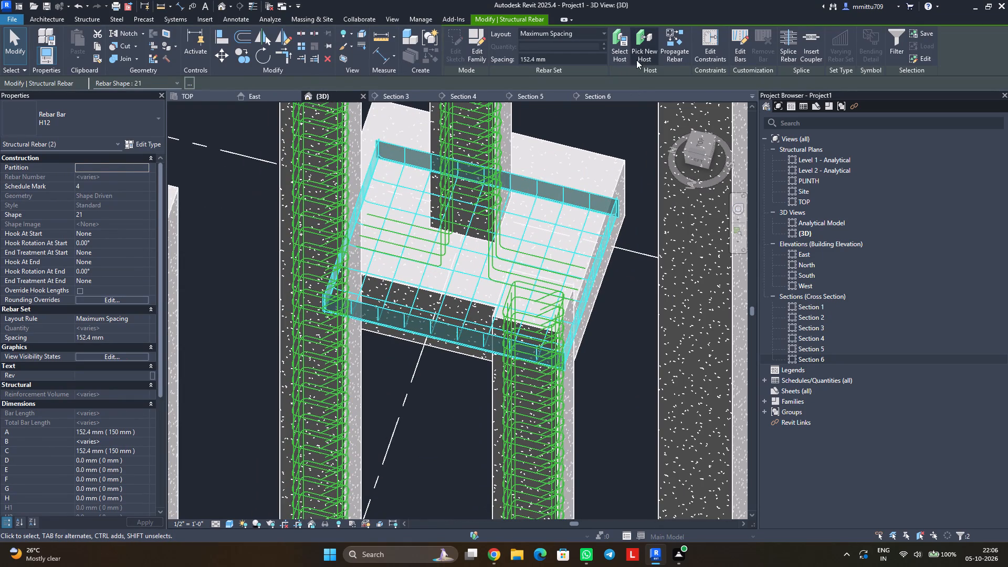
left_click(672, 45)
left_click(457, 59)
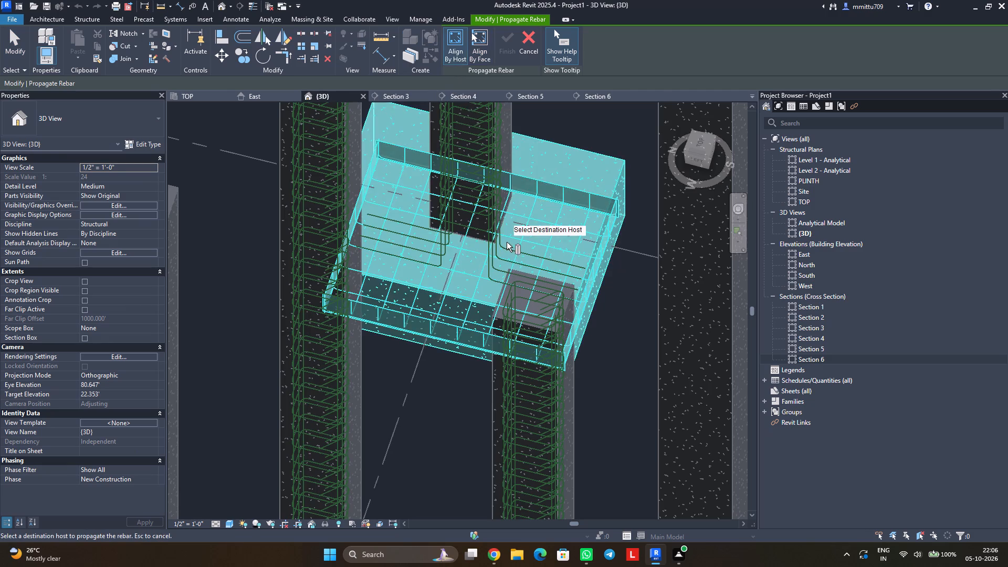
scroll(507, 242, "down", 1)
scroll(507, 242, "up", 1)
scroll(507, 242, "down", 11)
scroll(530, 321, "down", 1)
middle_click_drag(529, 316, 496, 243)
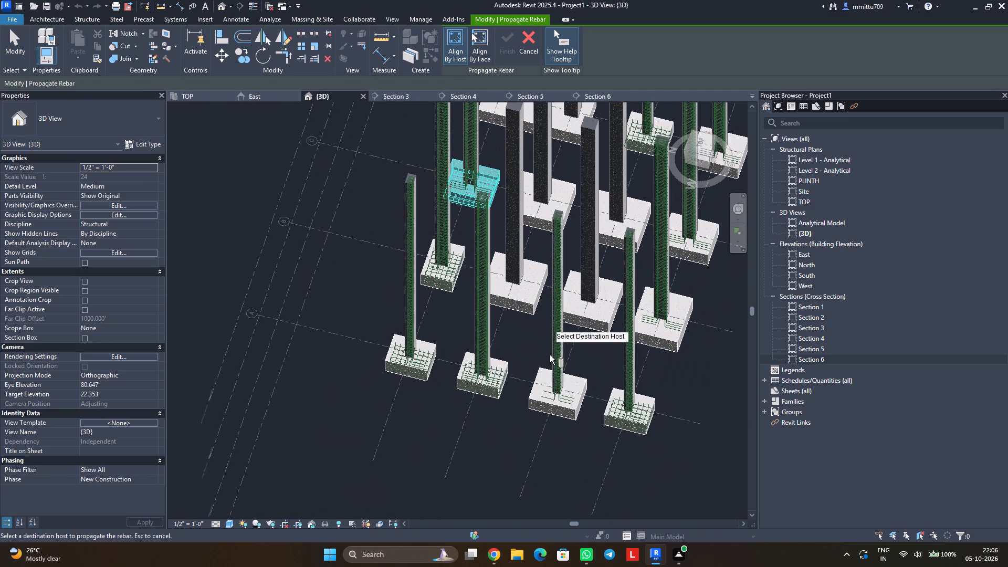
left_click(566, 407)
middle_click_drag(591, 356, 504, 408)
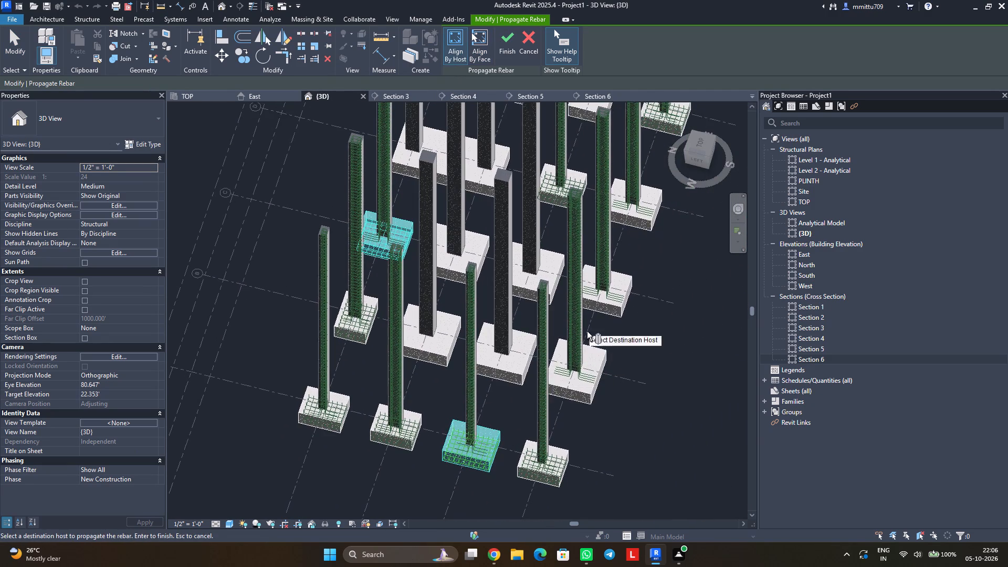
scroll(589, 320, "down", 2)
middle_click_drag(612, 285, 603, 301)
scroll(603, 301, "up", 1)
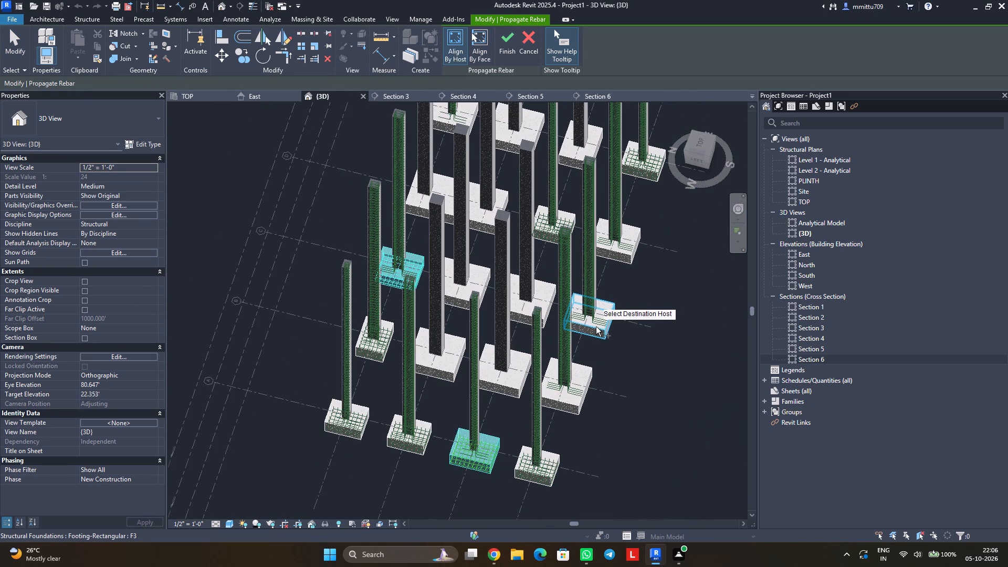
left_click(596, 327)
left_click(623, 257)
middle_click_drag(612, 237, 628, 274)
scroll(628, 274, "down", 1)
left_click(594, 208)
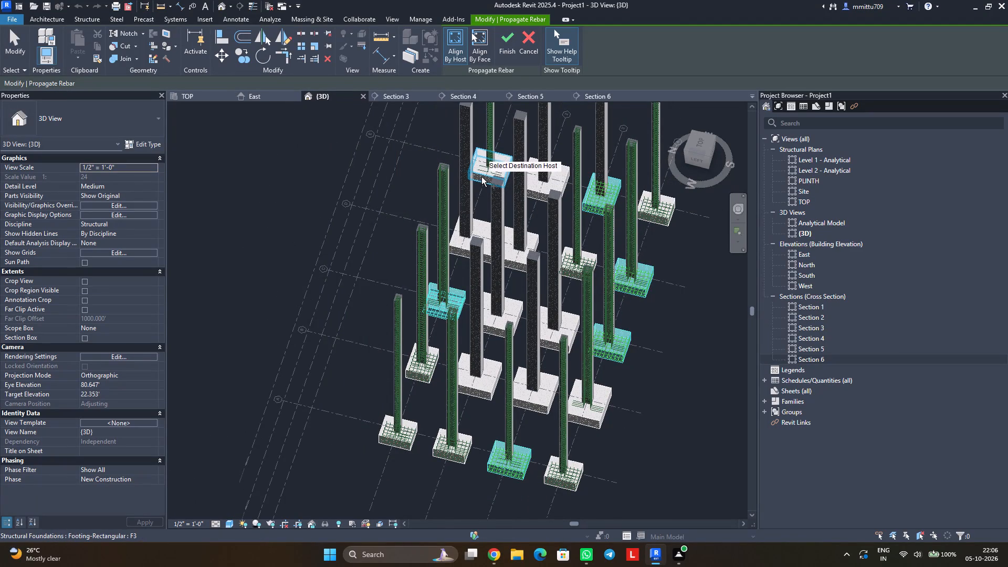
left_click(480, 176)
left_click(507, 39)
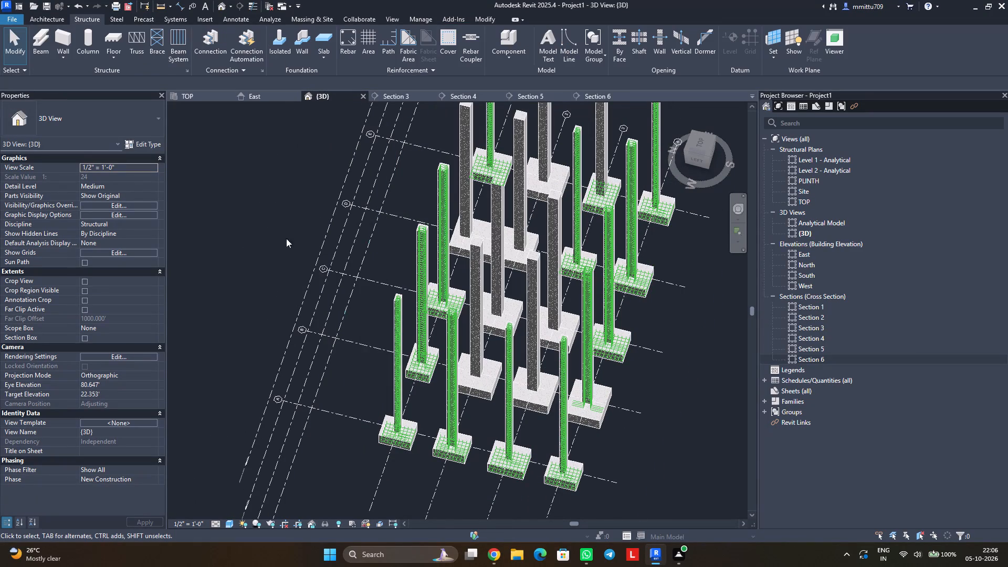
Highlight all F3 footings in the {3D} view to check that each carries the propagated bar sets.
left_click(266, 207)
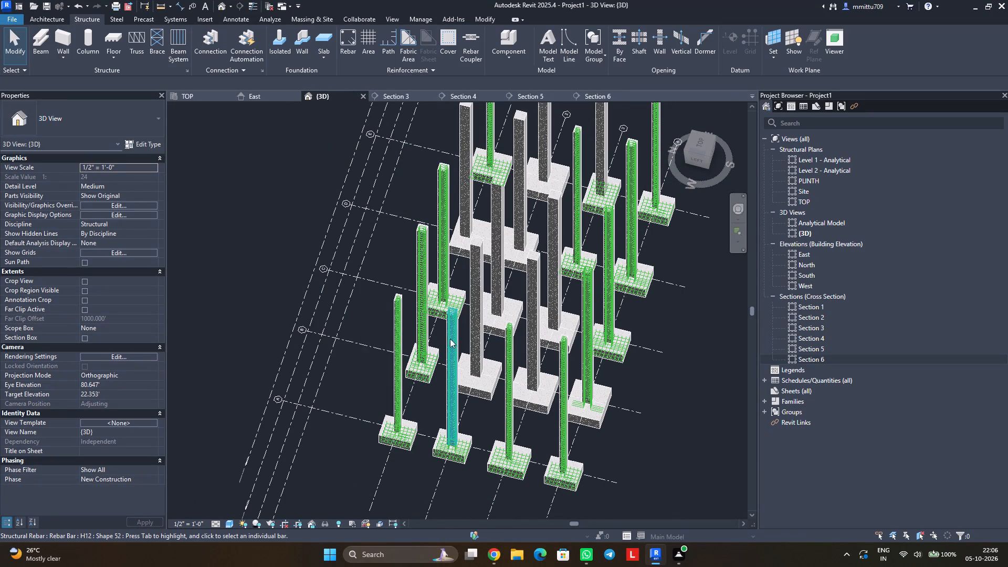
scroll(489, 477, "up", 7)
scroll(489, 477, "down", 1)
scroll(489, 477, "up", 3)
scroll(489, 477, "down", 1)
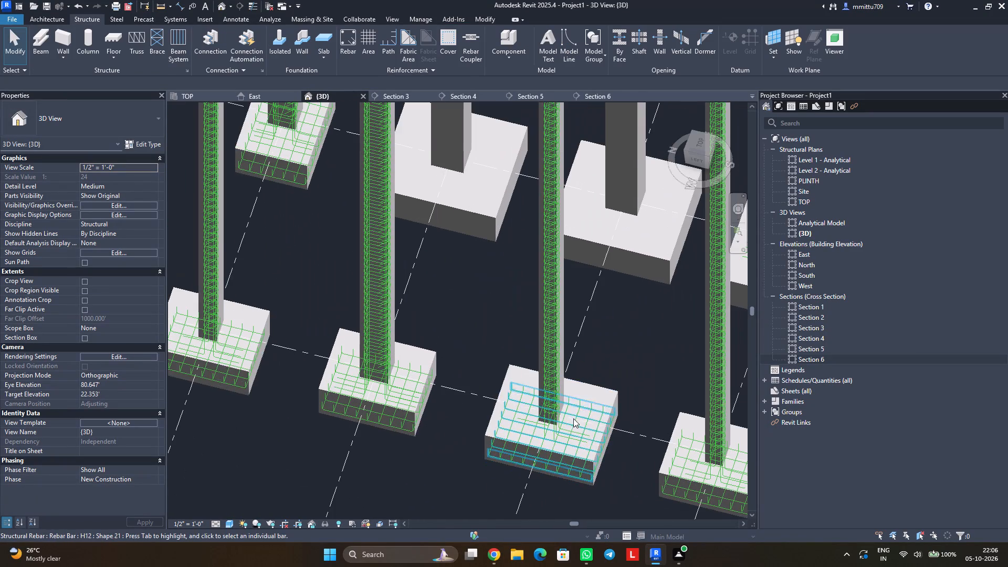
left_click(596, 387)
type("SA")
scroll(590, 430, "down", 1)
scroll(590, 430, "up", 1)
scroll(590, 430, "down", 2)
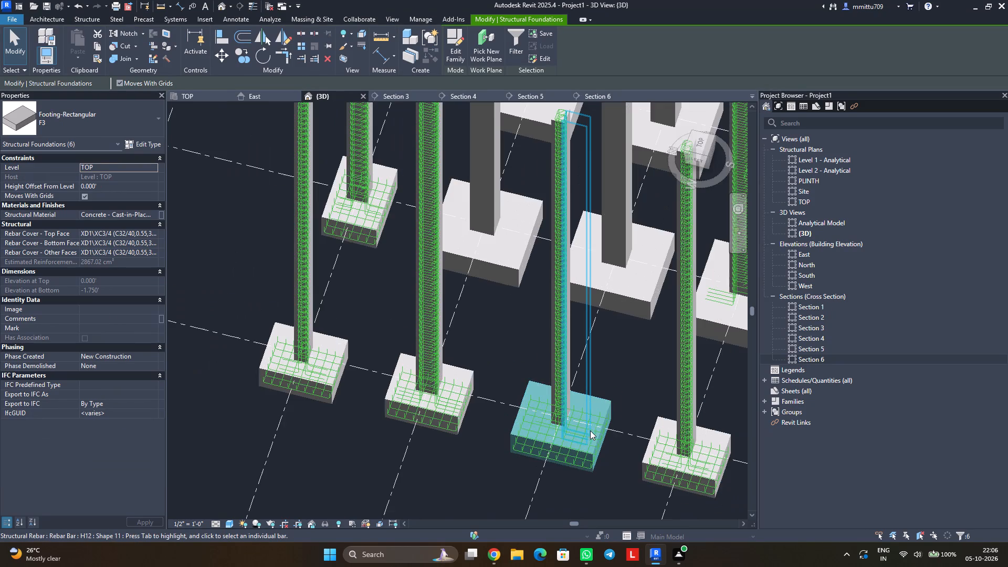
scroll(590, 426, "down", 7)
middle_click_drag(604, 390, 579, 411)
scroll(579, 411, "up", 1)
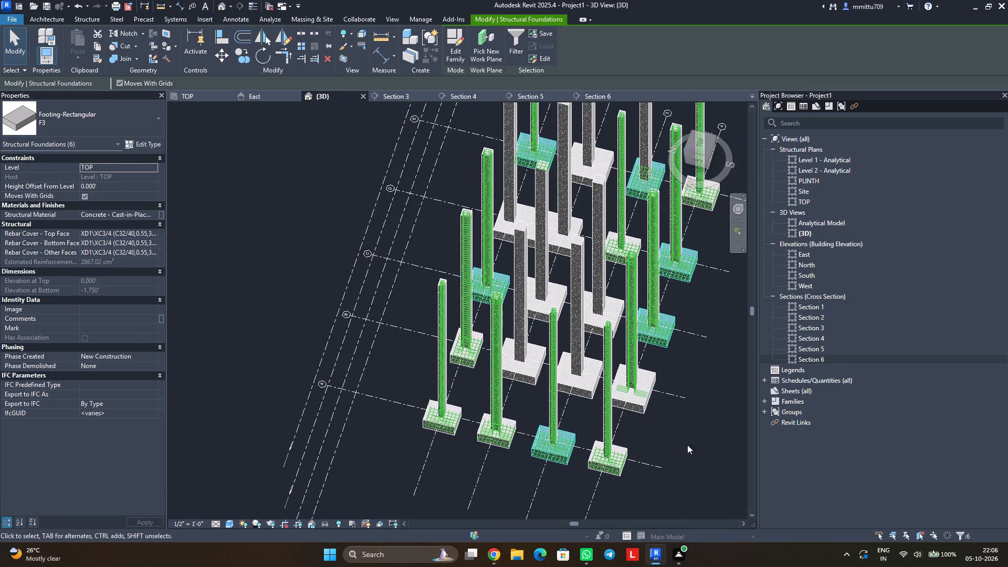
left_click(697, 422)
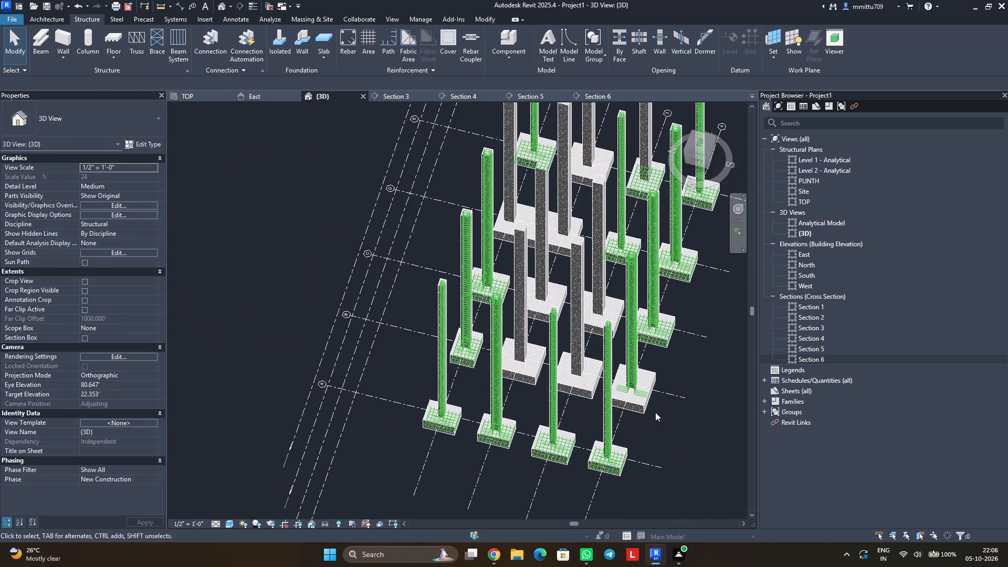
Highlight all F2 footings and inspect the F4 footing to check which footing types still need reinforcement.
left_click(650, 409)
type("SA")
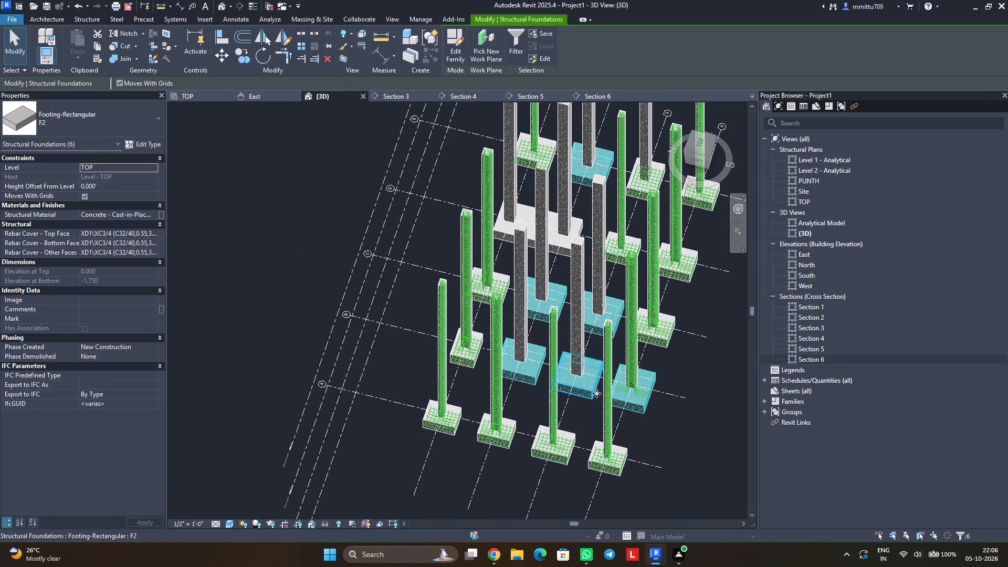
left_click(676, 475)
left_click(562, 254)
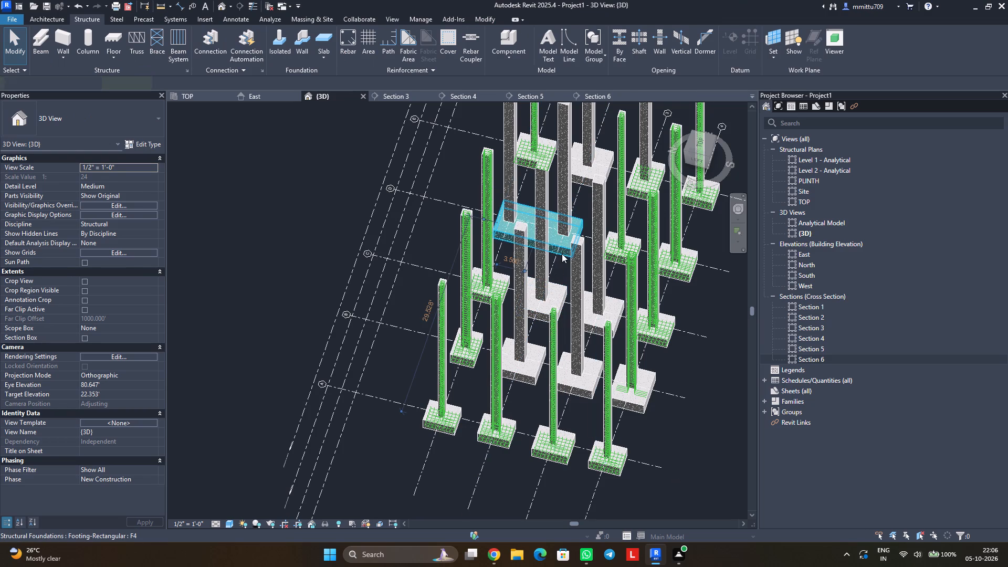
left_click(270, 238)
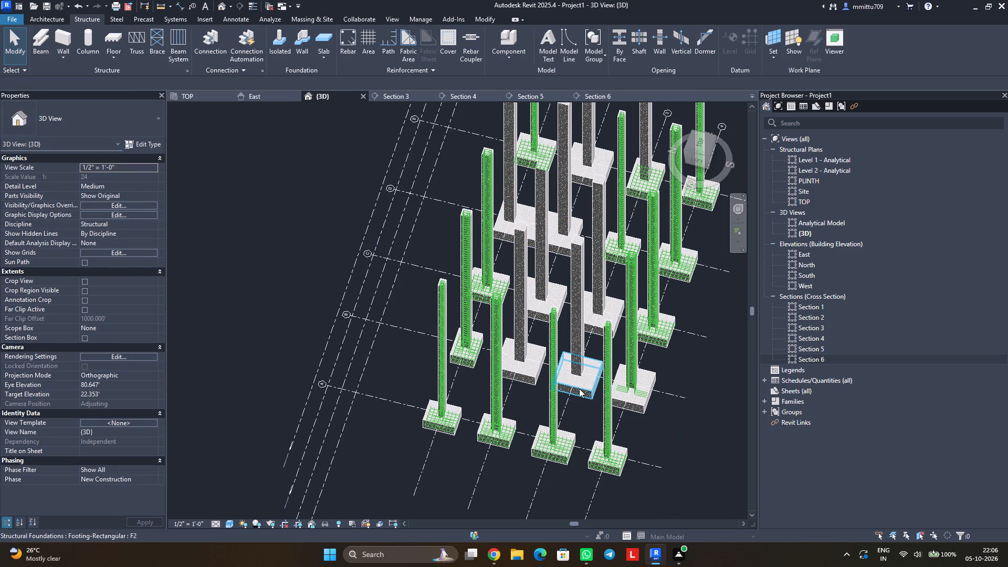
left_click(579, 388)
key("s")
key("a")
middle_click_drag(578, 386, 579, 400)
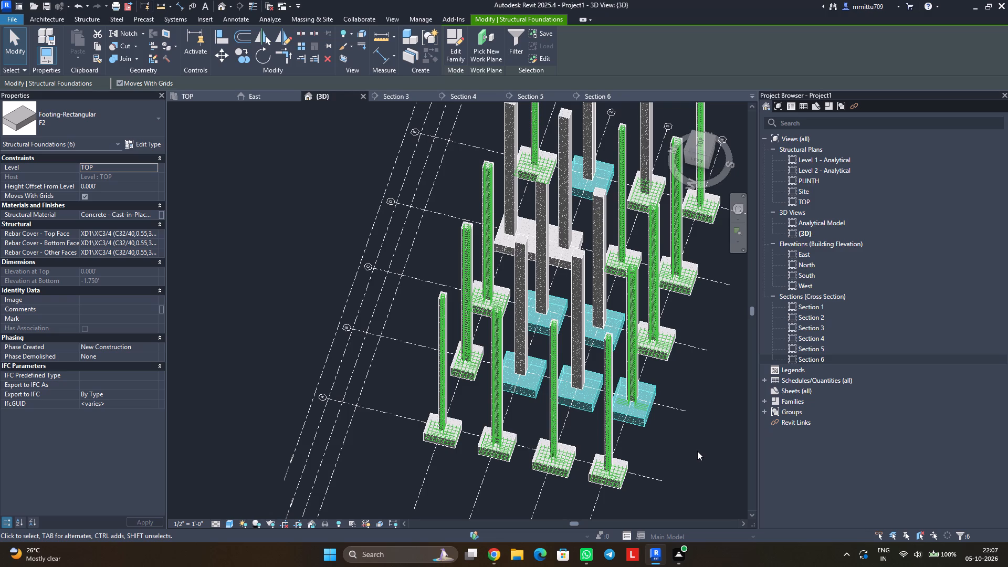
left_click(697, 484)
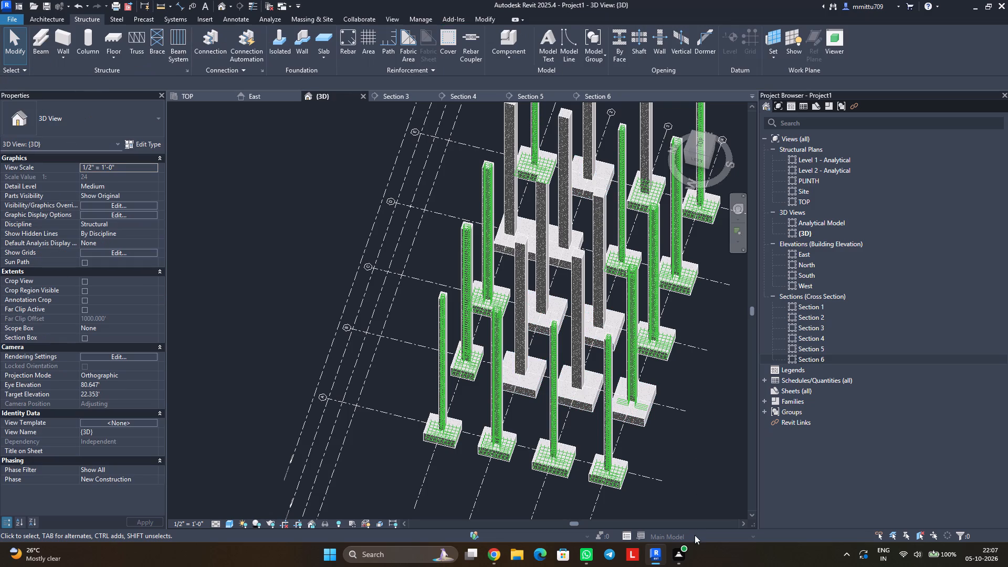
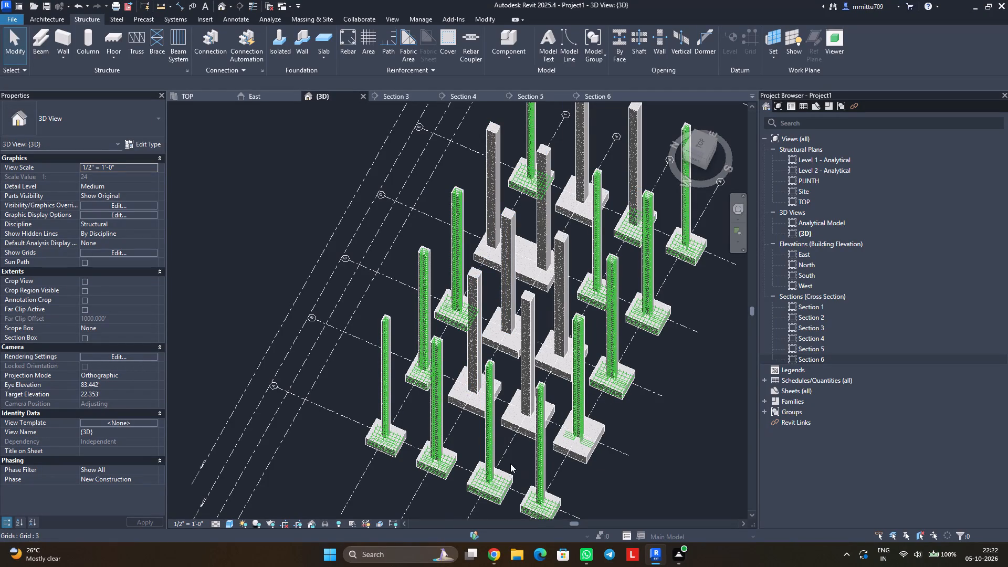
Highlight all F2 footings in the {3D} view to check which columns stand on that footing type.
left_click(520, 360)
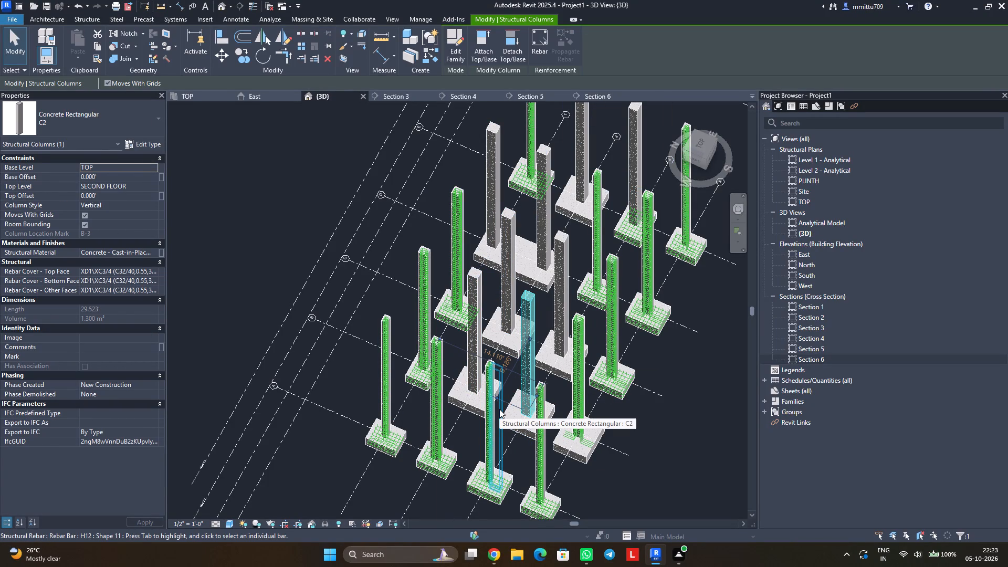
type("SA")
key("Escape")
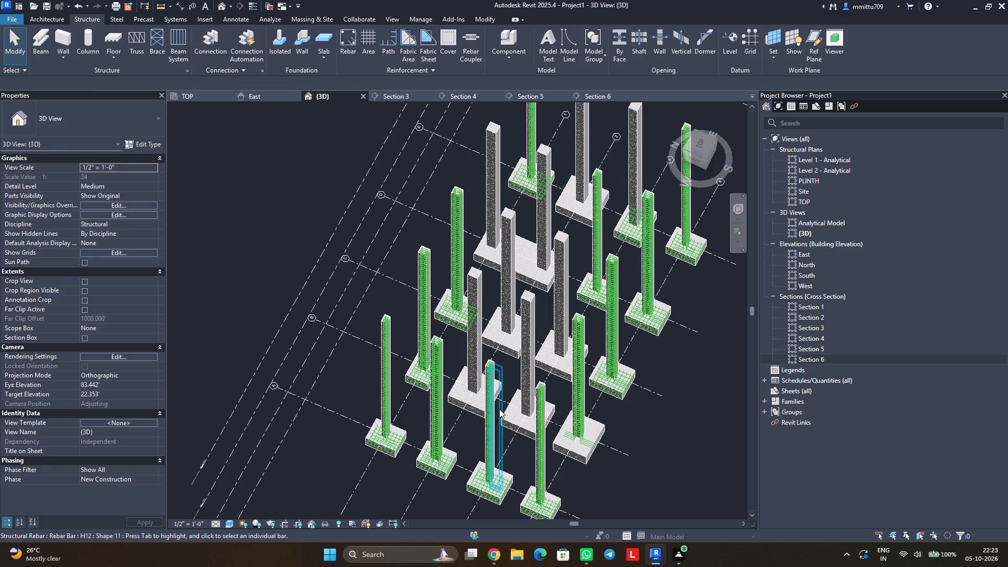
left_click(520, 427)
type("SA")
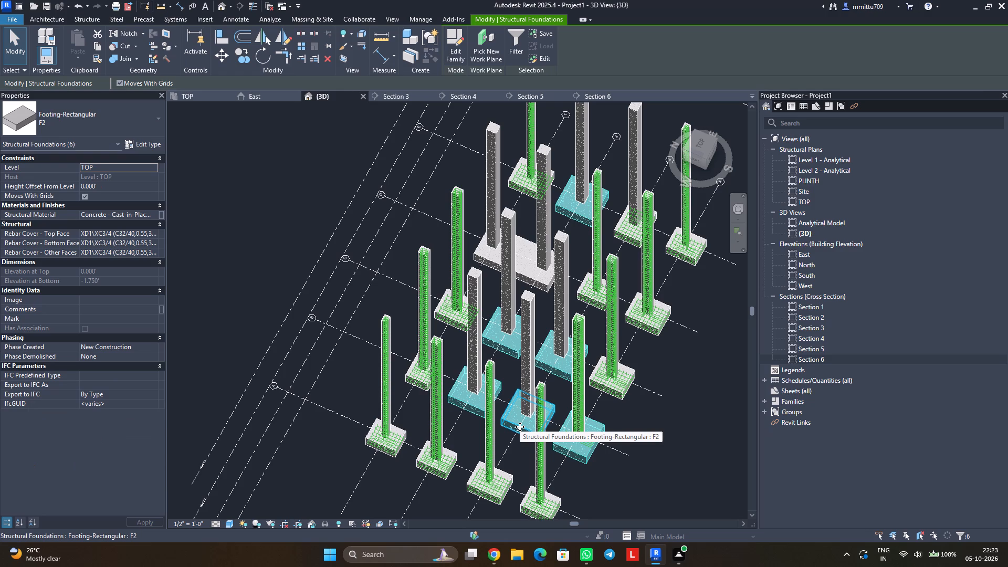
key("Escape")
key("Escape")
left_click(585, 186)
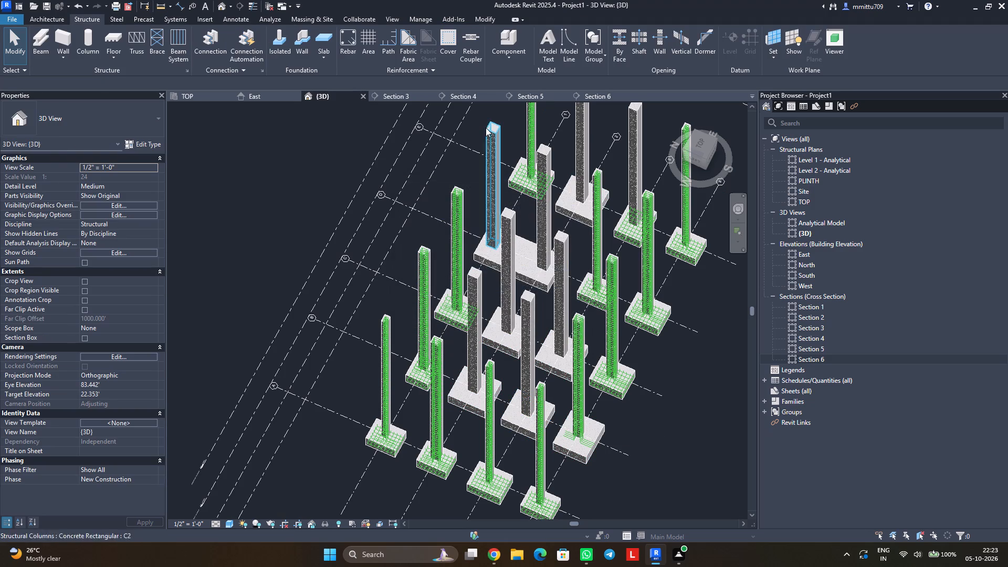
Close the open Section 3, Section 4, Section 5 and Section 6 views.
left_click(434, 97)
left_click(432, 97)
left_click(432, 97)
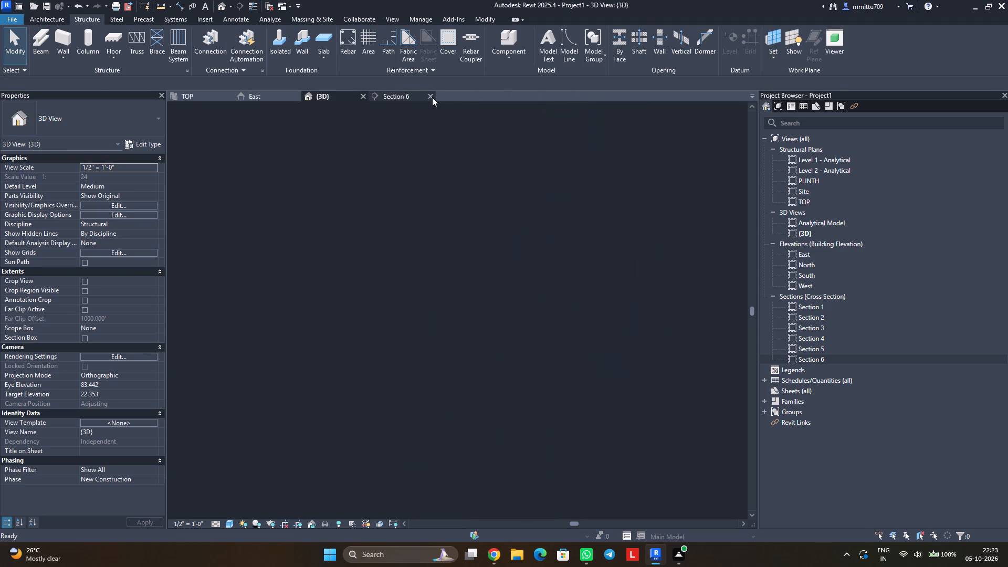
left_click(432, 97)
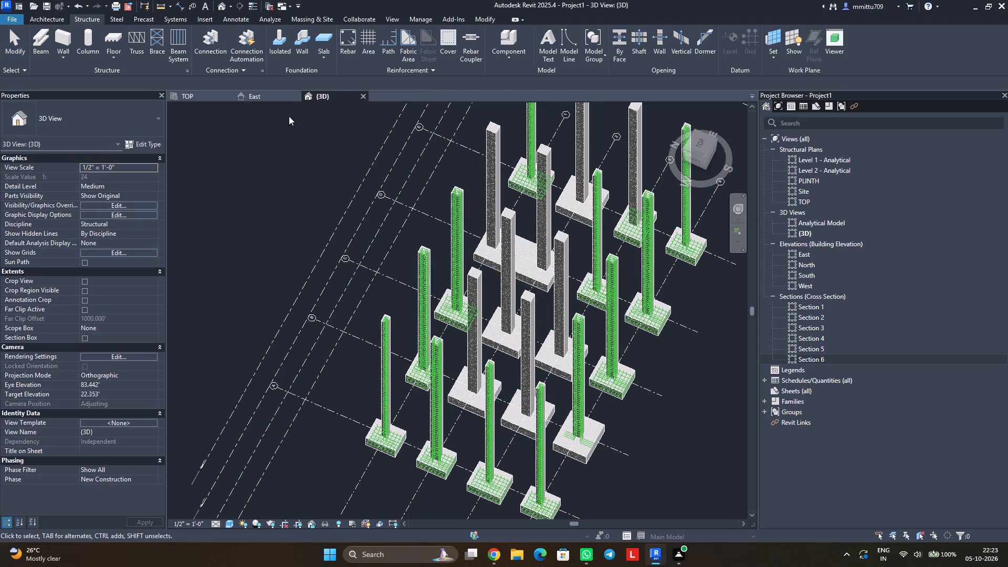
In the TOP plan, cut a section along the second grid row through the grid B footing, with a far clip offset of about 3.5'.
left_click(204, 98)
scroll(444, 388, "down", 2)
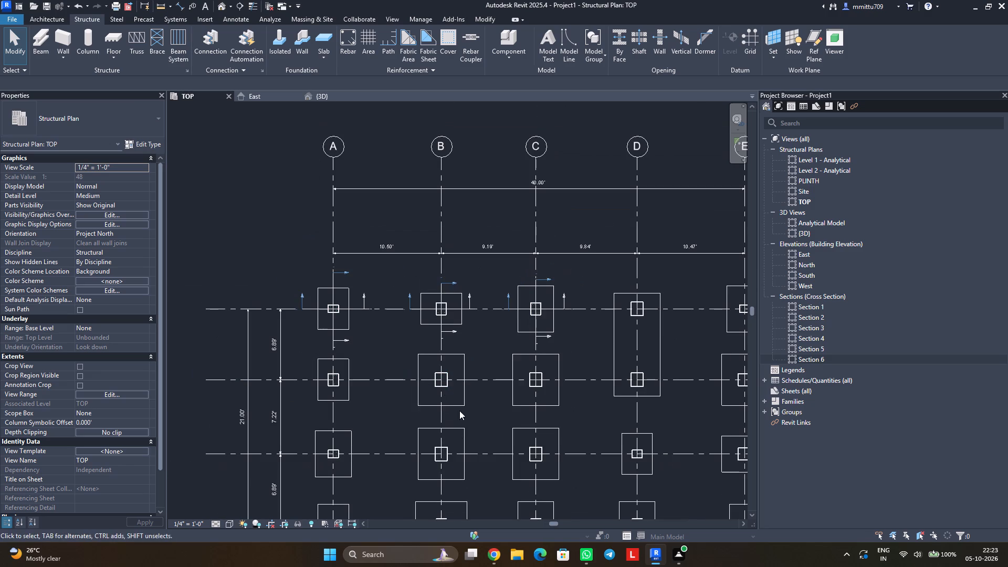
scroll(456, 407, "up", 1)
middle_click_drag(457, 406, 470, 365)
scroll(470, 365, "up", 1)
scroll(470, 365, "down", 1)
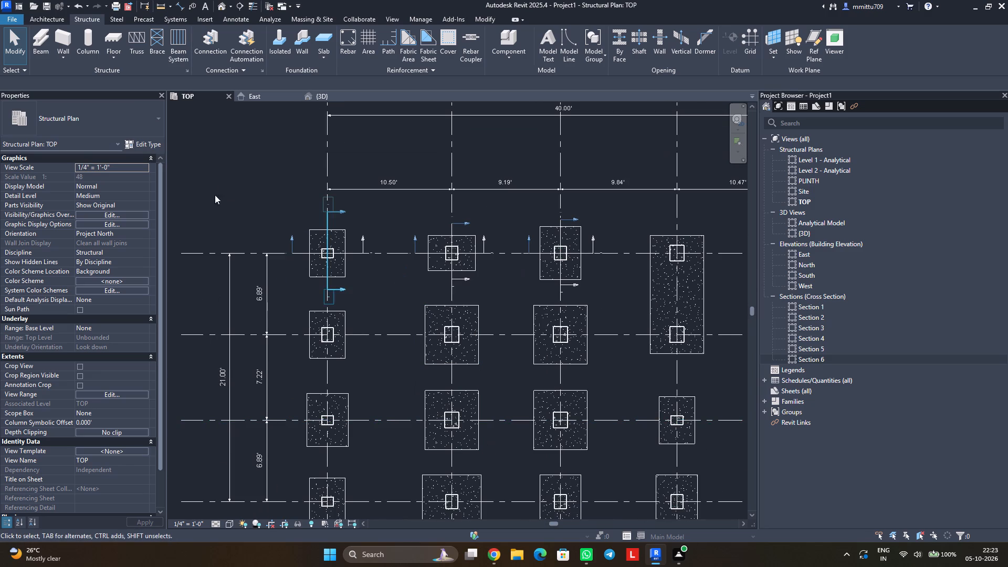
left_click(238, 6)
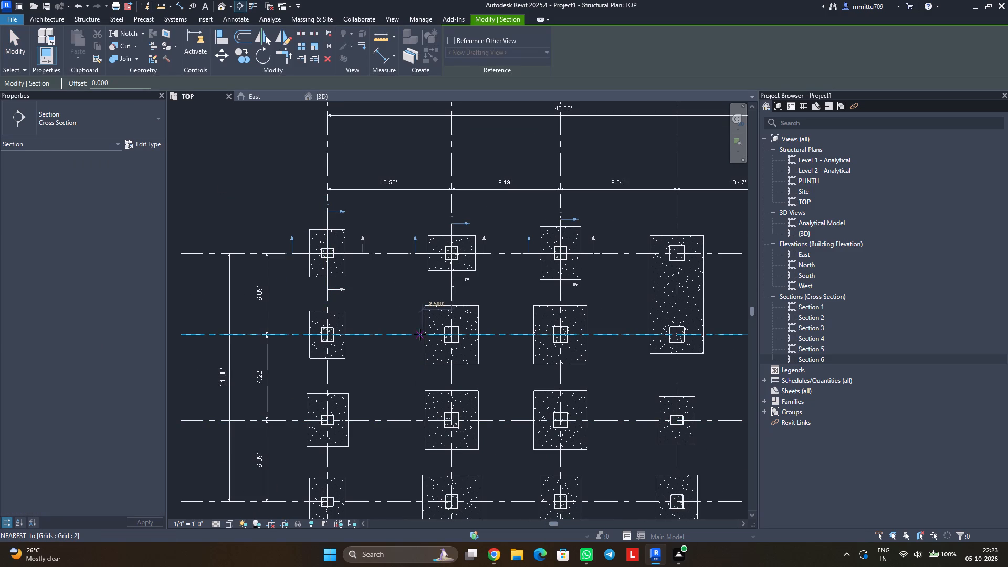
left_click(403, 335)
left_click(494, 339)
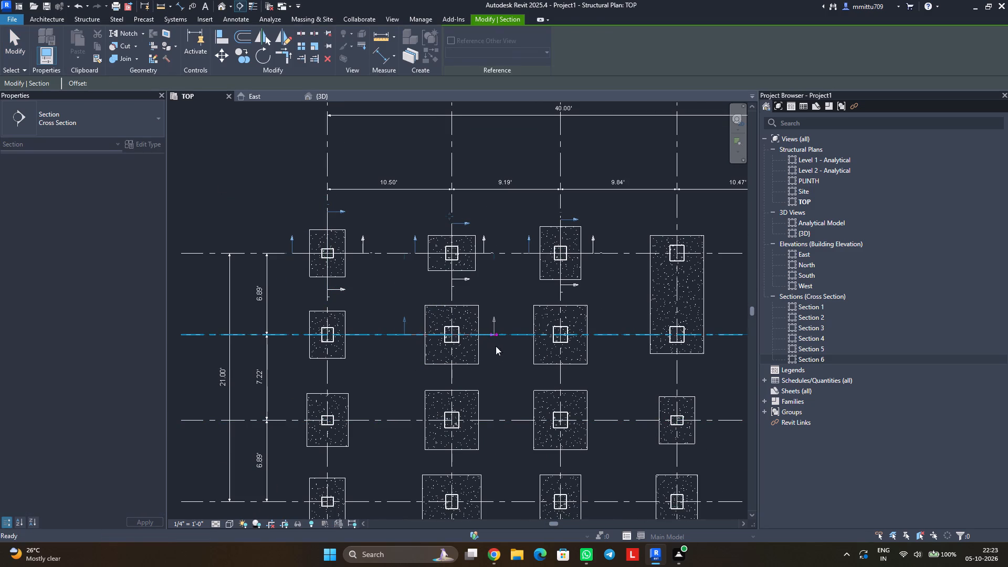
key("Escape")
key("Escape")
left_click(493, 318)
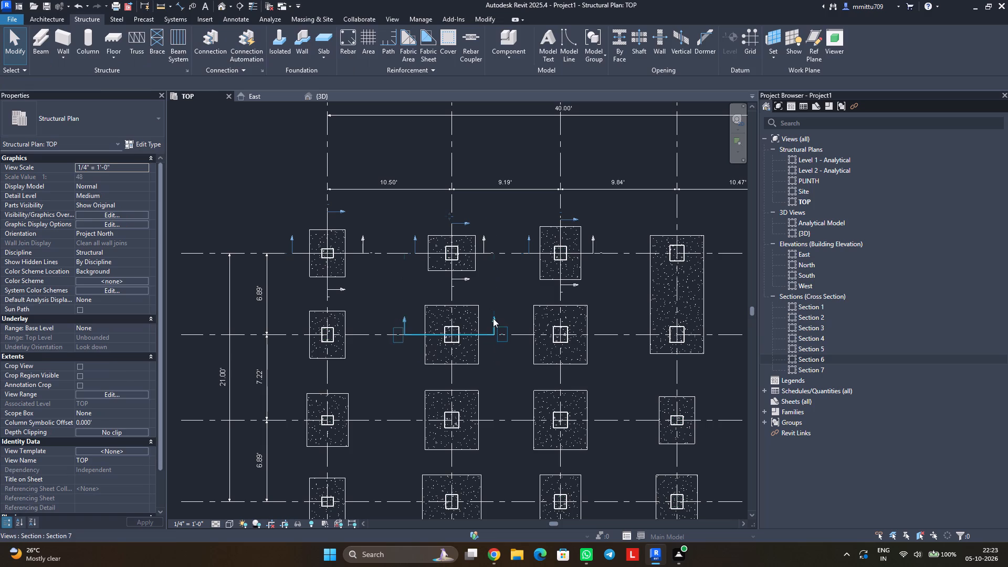
left_click_drag(447, 216, 451, 293)
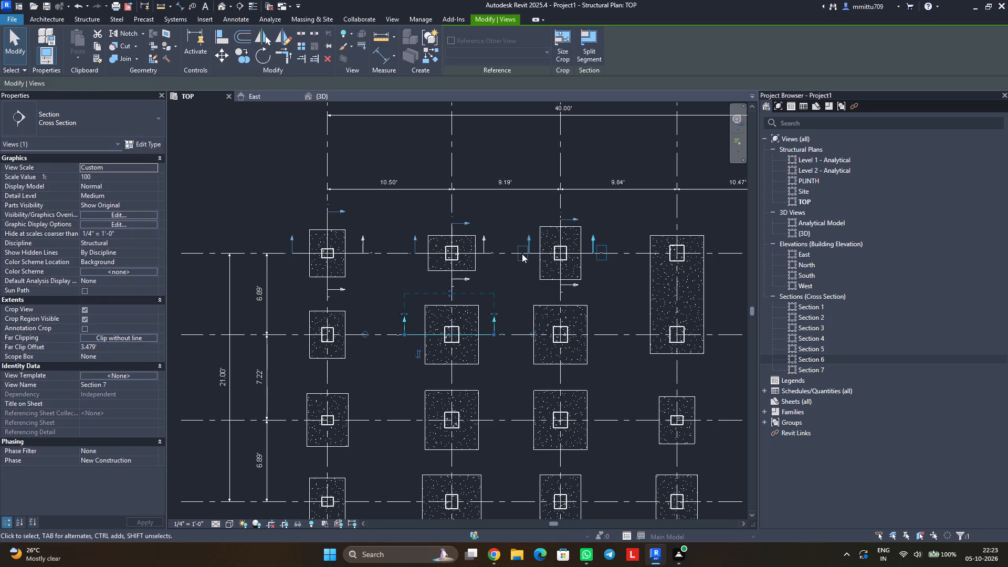
key("Escape")
Cut a perpendicular section along grid B through the same footing and shorten its view depth to just past the footing's edge.
left_click(239, 4)
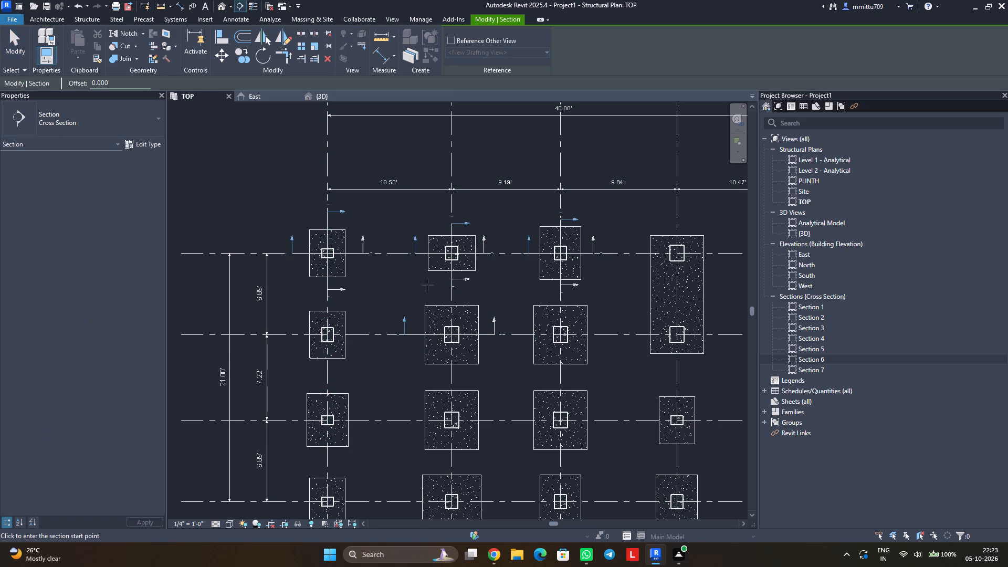
left_click(453, 297)
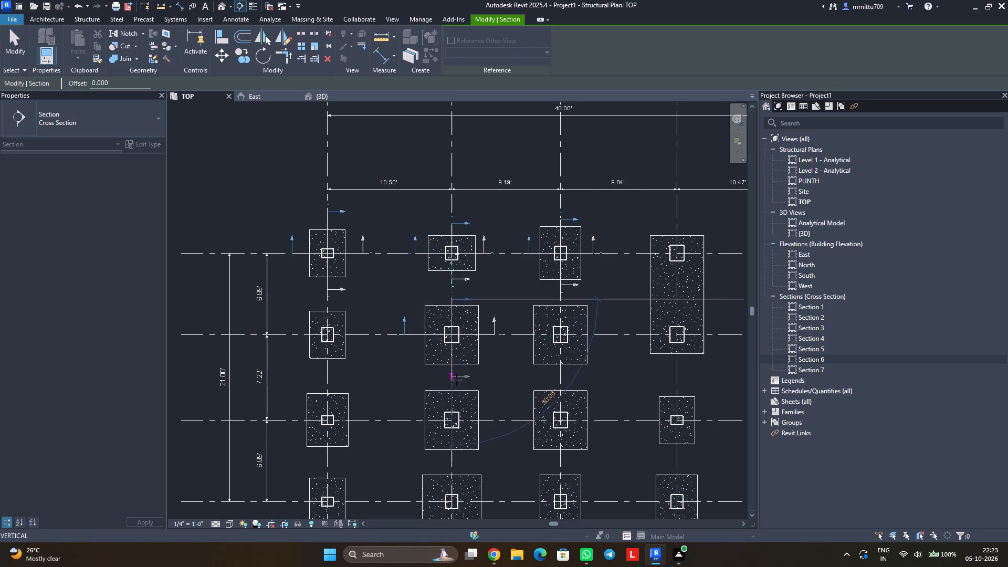
left_click(455, 372)
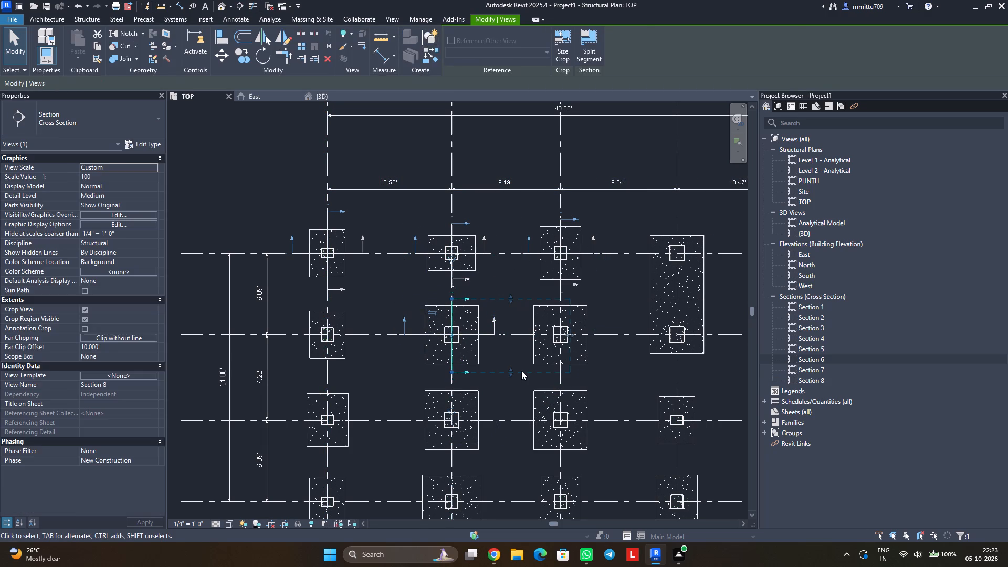
key("Escape")
left_click(467, 371)
left_click_drag(569, 335, 496, 335)
left_click(509, 377)
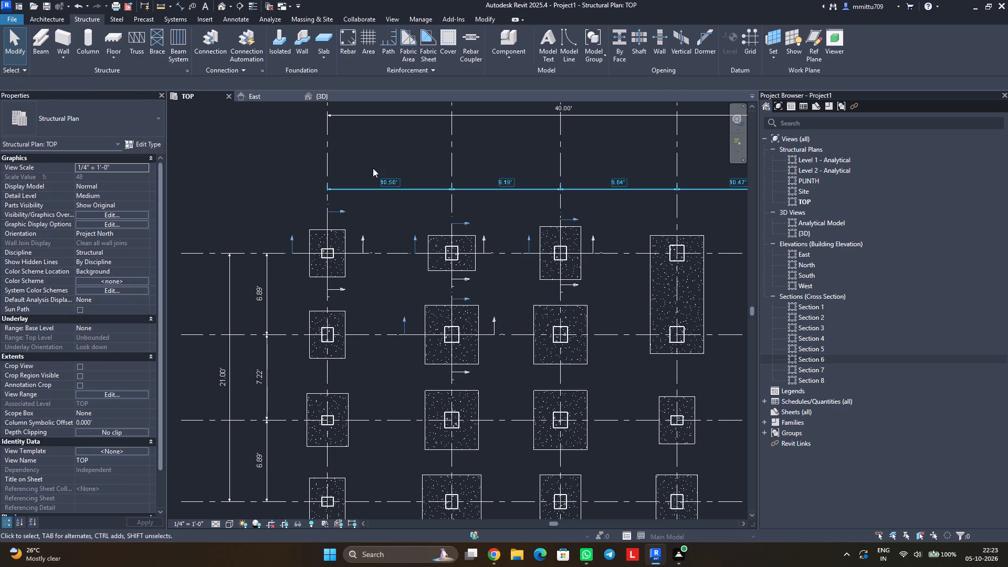
Open the Section 7 view and hide the Levels annotation category in it.
double_click(808, 371)
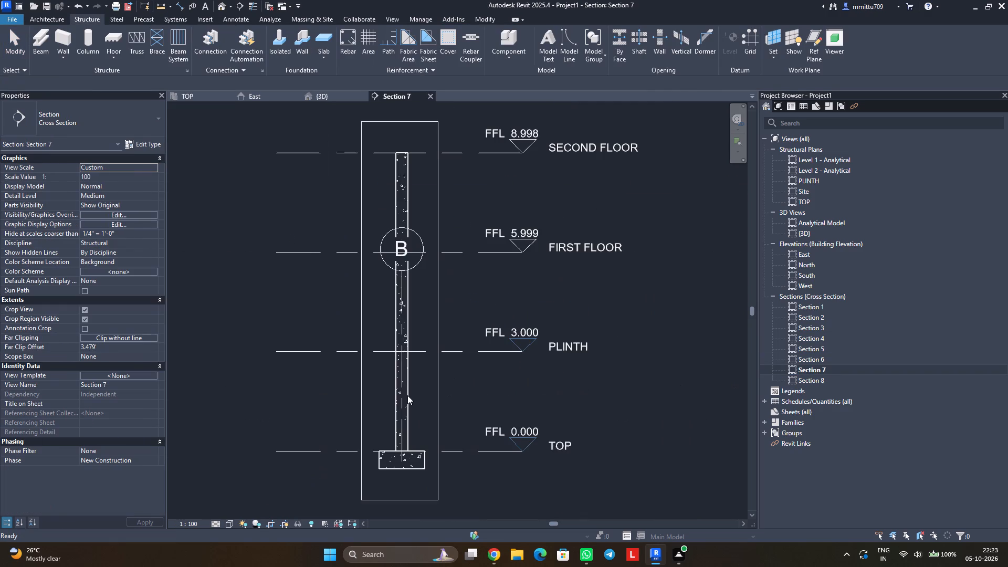
type("VG")
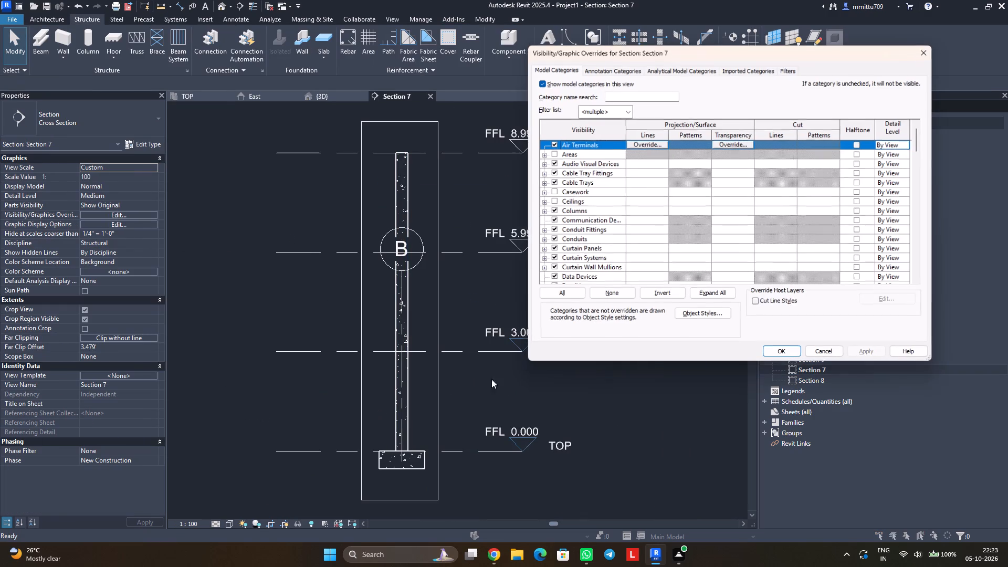
left_click(610, 71)
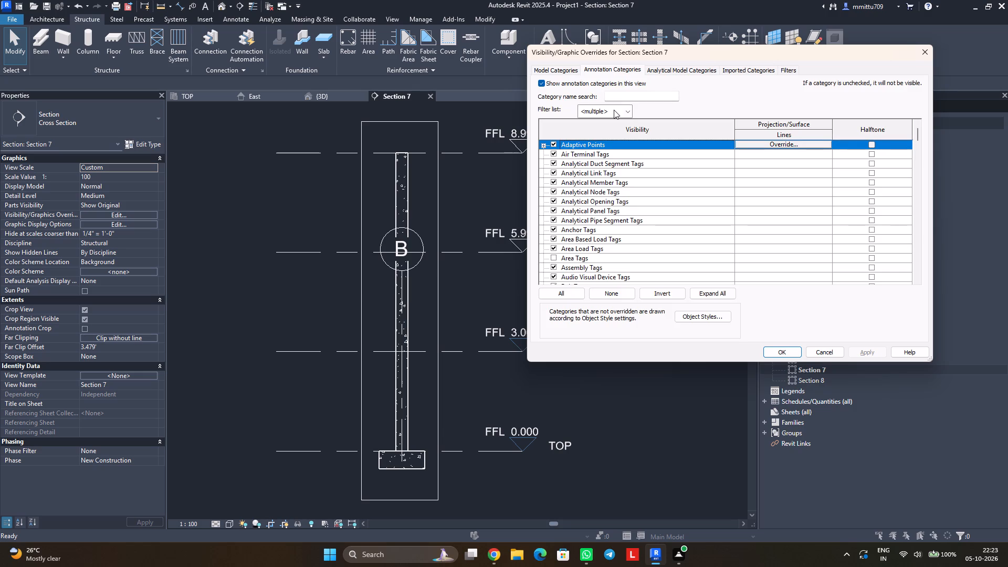
key("l")
left_click(554, 266)
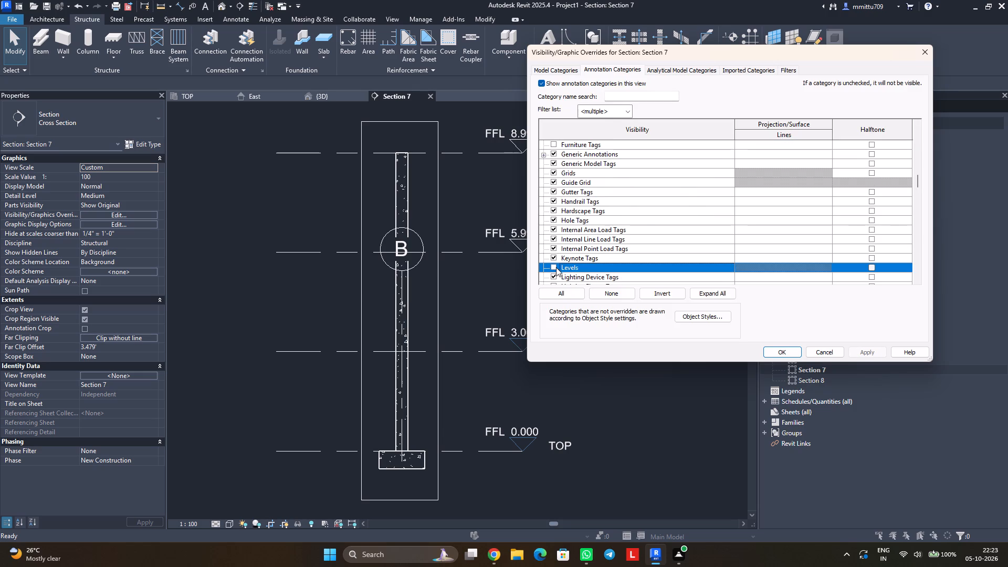
left_click(772, 353)
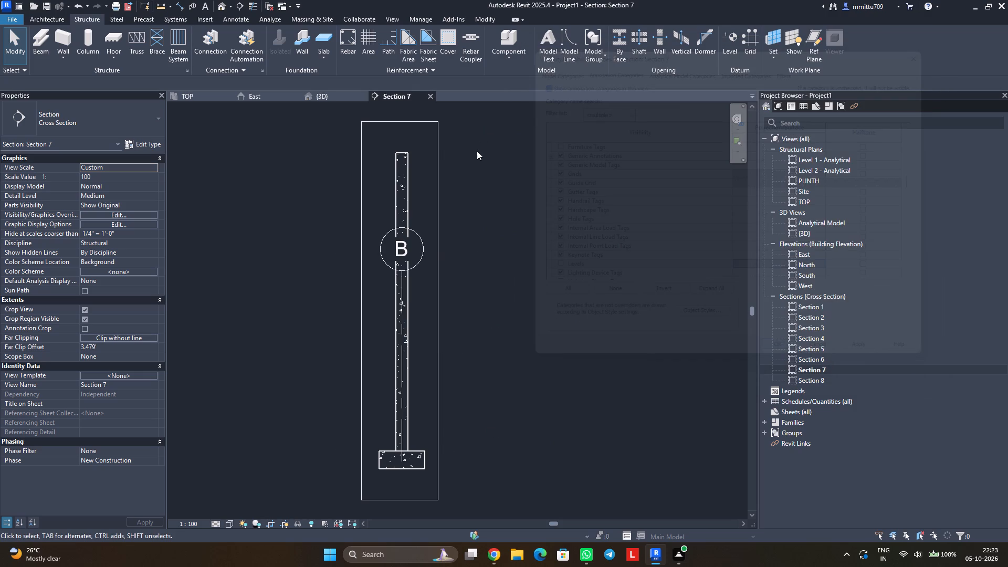
Hide the Grids annotation category in the Section 7 view.
type("VG")
key("g")
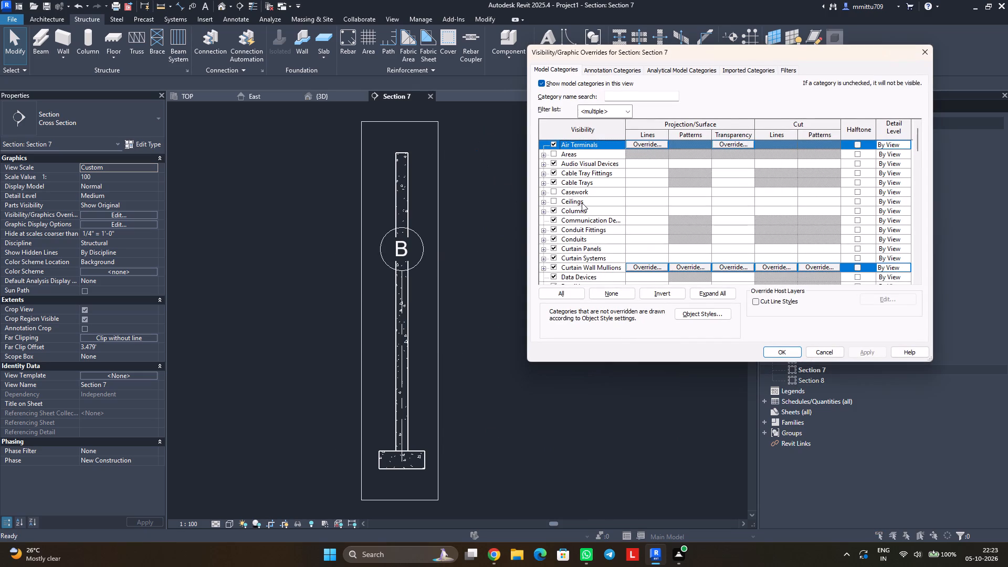
scroll(568, 274, "down", 1)
scroll(565, 275, "up", 1)
scroll(565, 275, "down", 4)
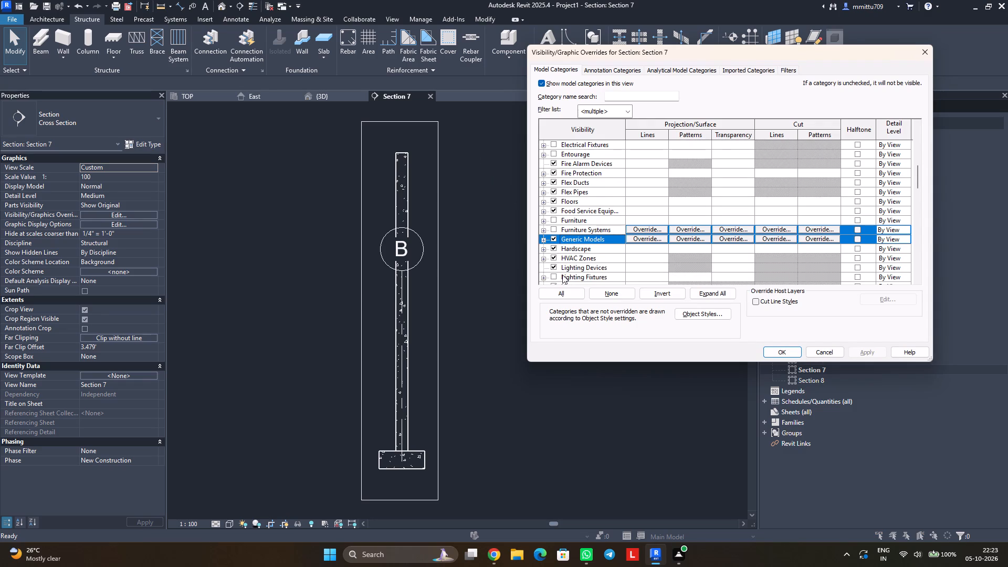
scroll(558, 273, "down", 1)
scroll(558, 273, "up", 1)
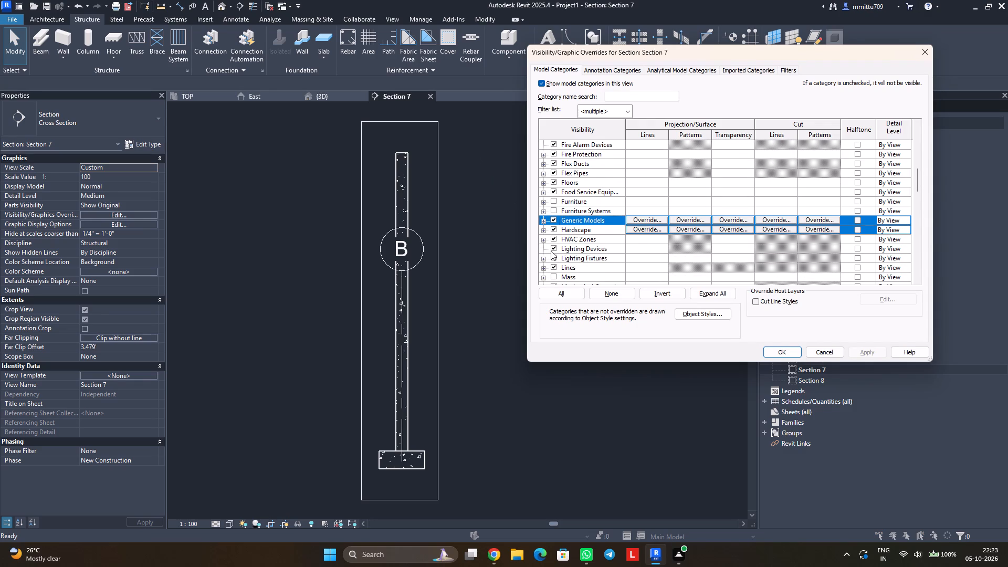
scroll(551, 251, "down", 2)
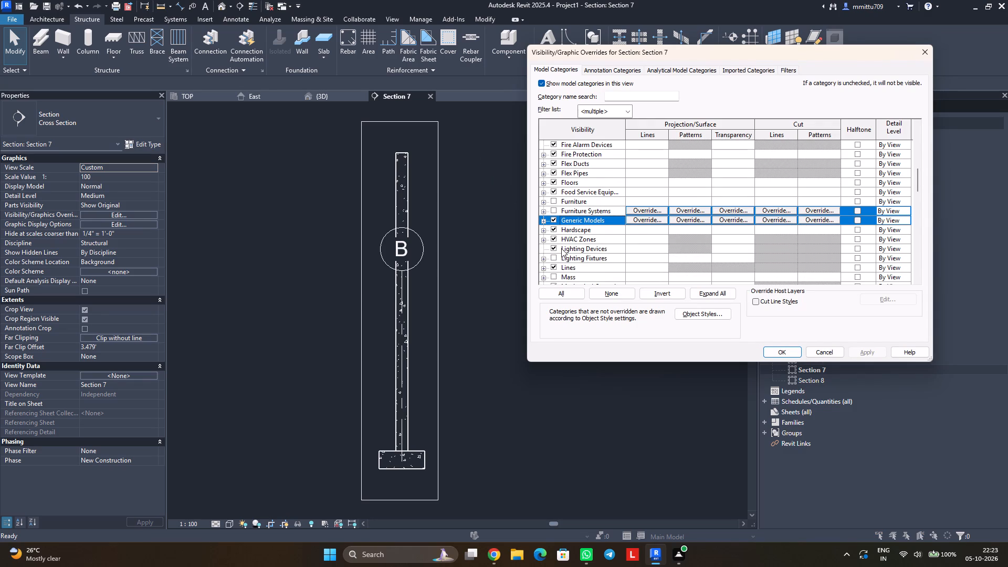
double_click(610, 65)
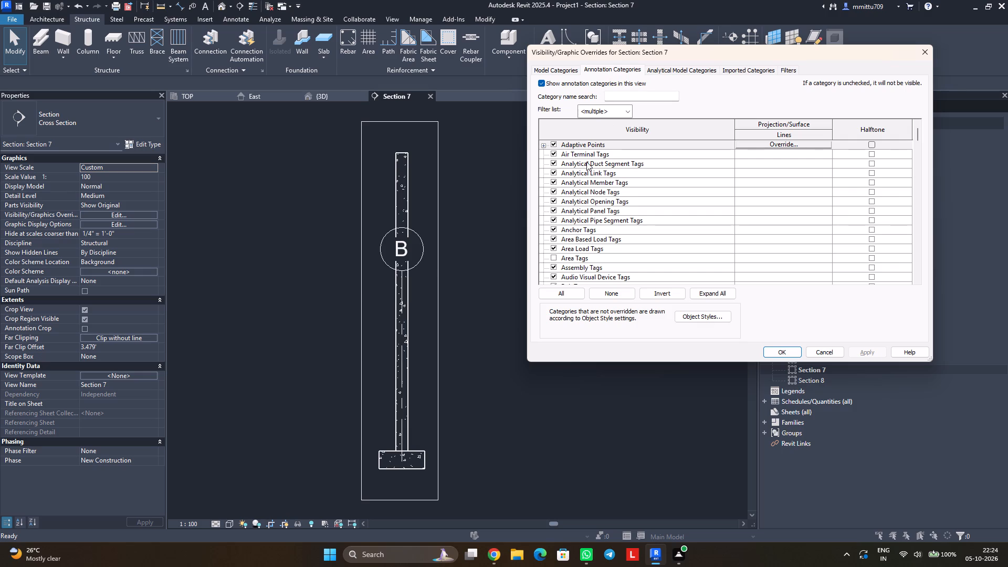
key("l")
key("g")
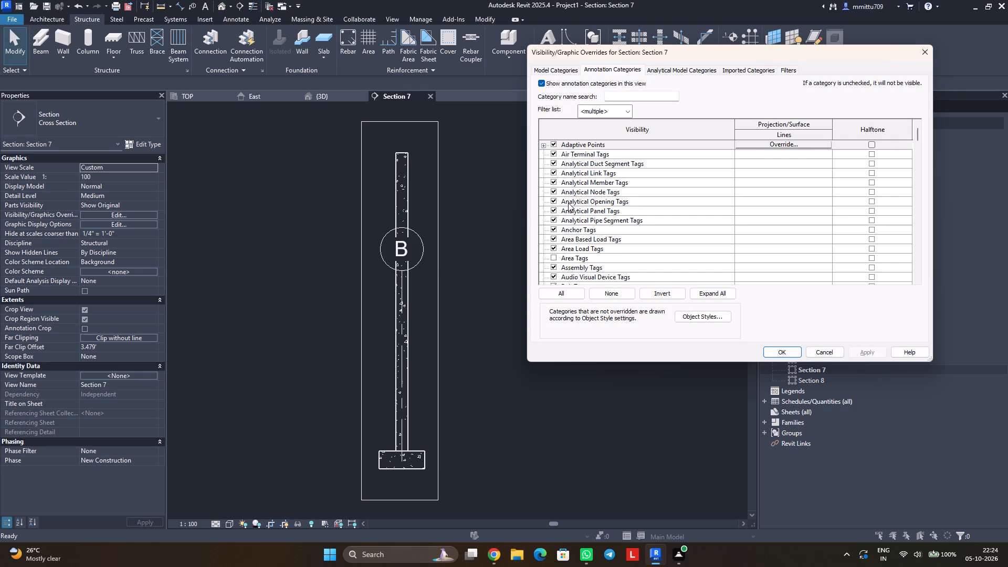
left_click(571, 198)
key("g")
scroll(569, 264, "down", 4)
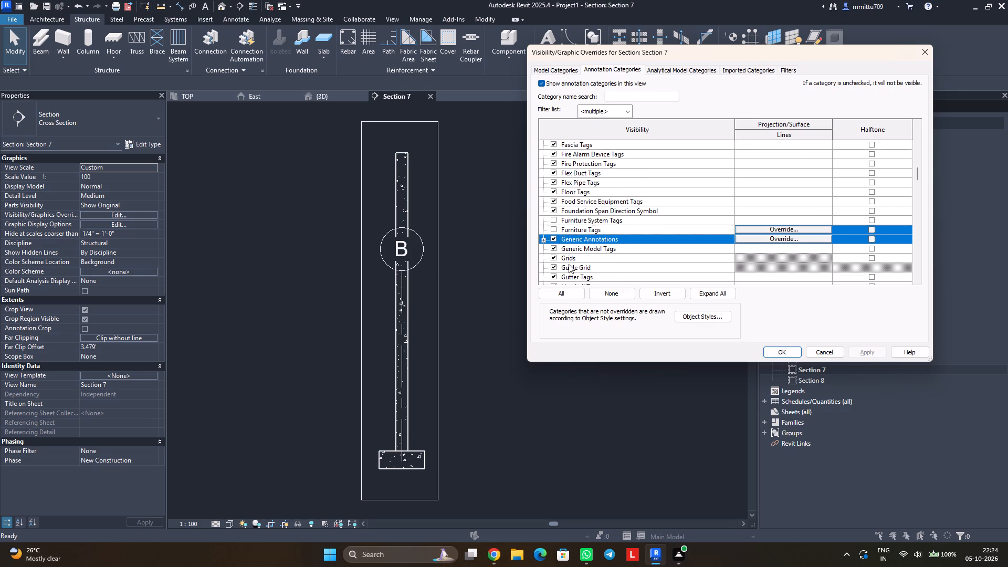
left_click(555, 248)
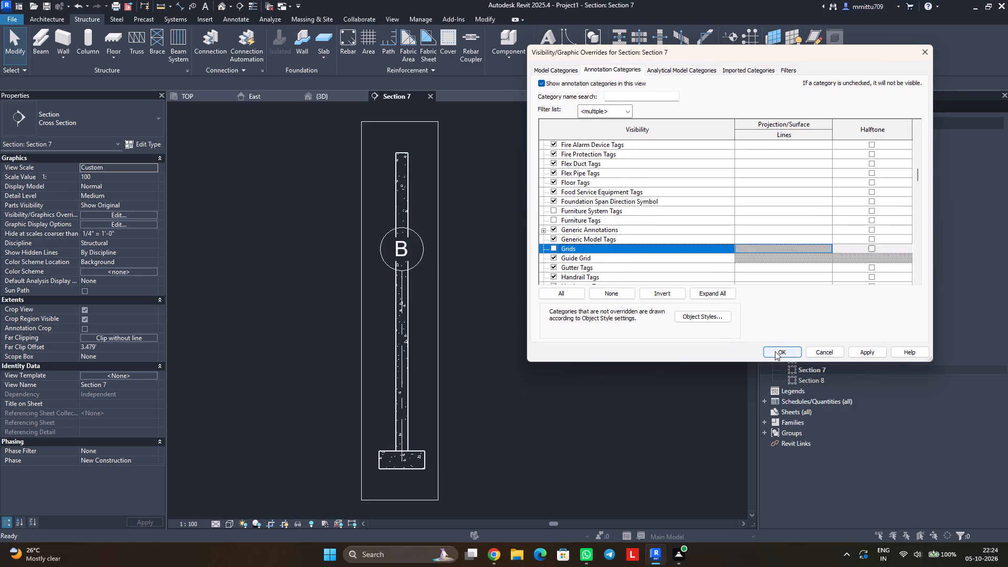
left_click(775, 351)
Set the Section 7 view scale to 1/4" = 1'-0".
middle_click_drag(505, 340, 583, 345)
scroll(583, 345, "up", 1)
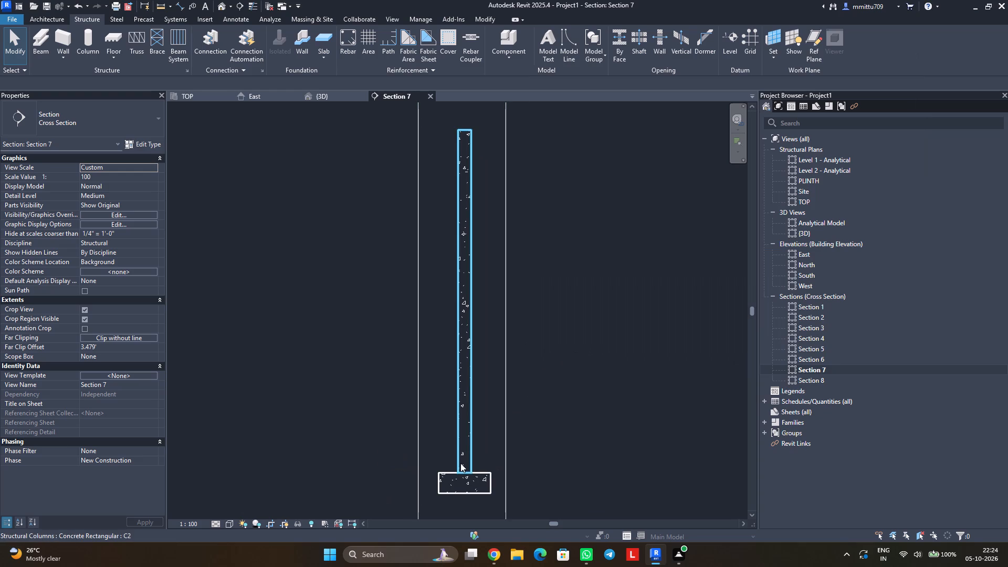
left_click(199, 528)
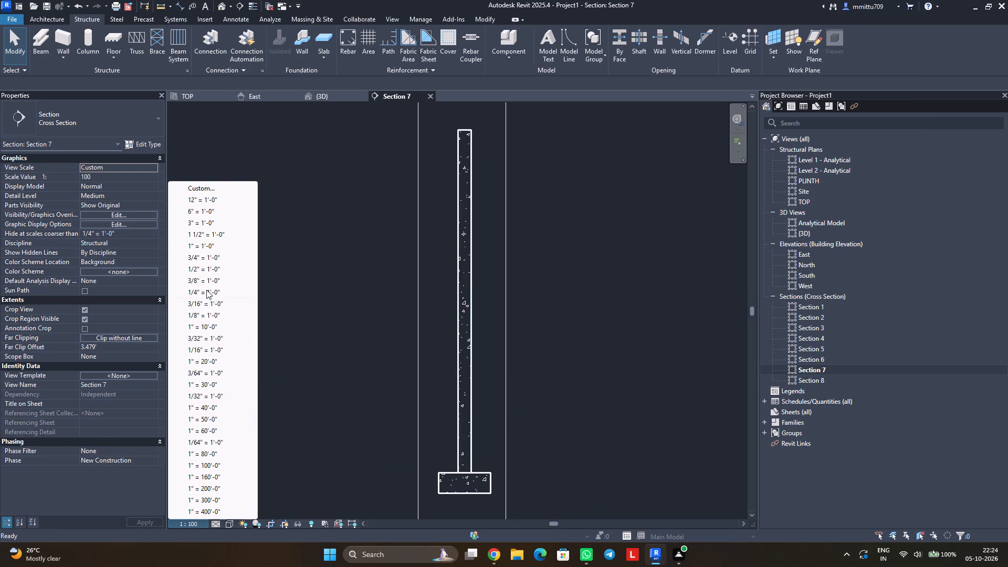
left_click(206, 289)
Set the rebar cover of the F2 footing in the Section 7 view to FOOTING <50 mm>.
middle_click_drag(469, 460, 493, 422)
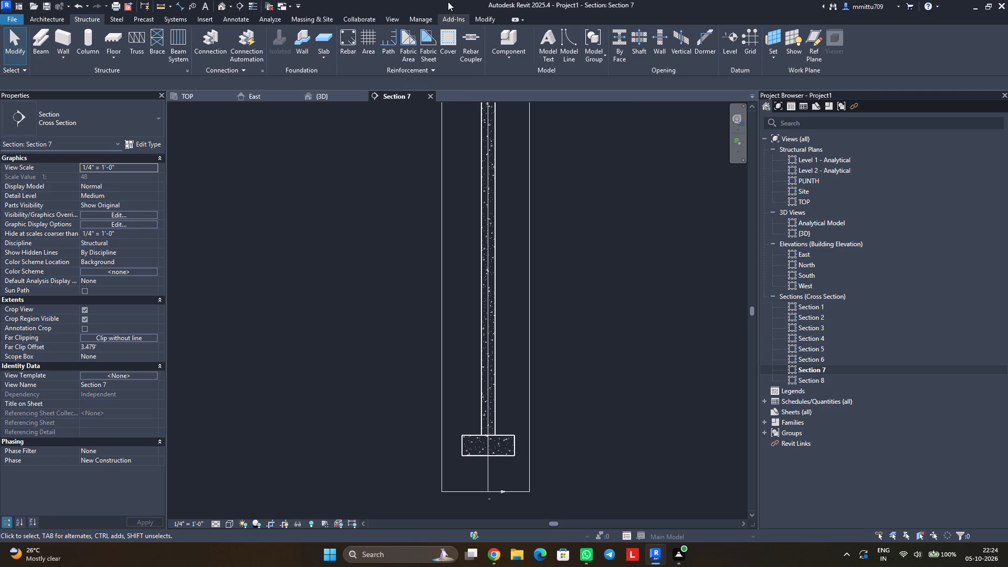
left_click(513, 433)
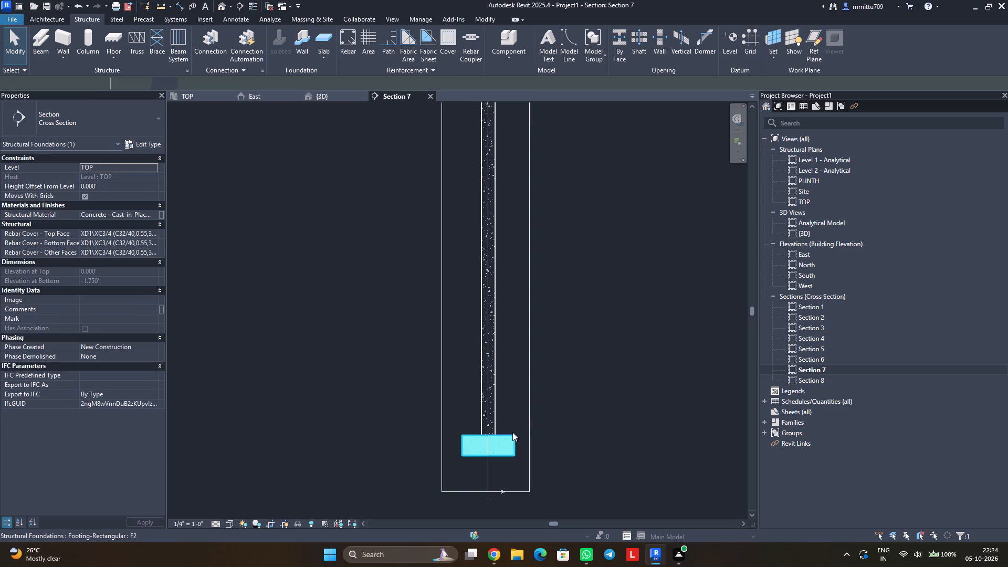
key("Escape")
key("Escape")
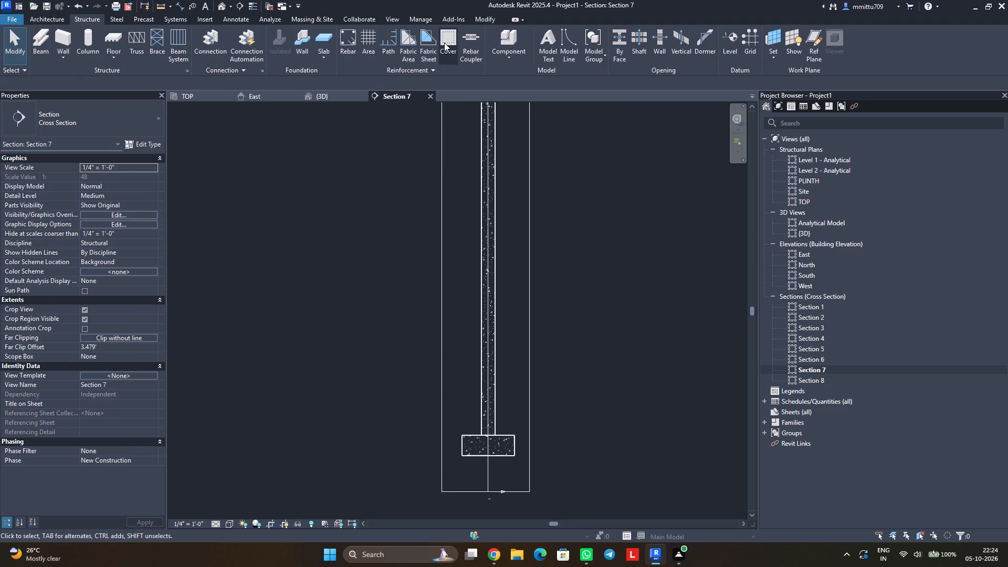
left_click(444, 43)
left_click(513, 434)
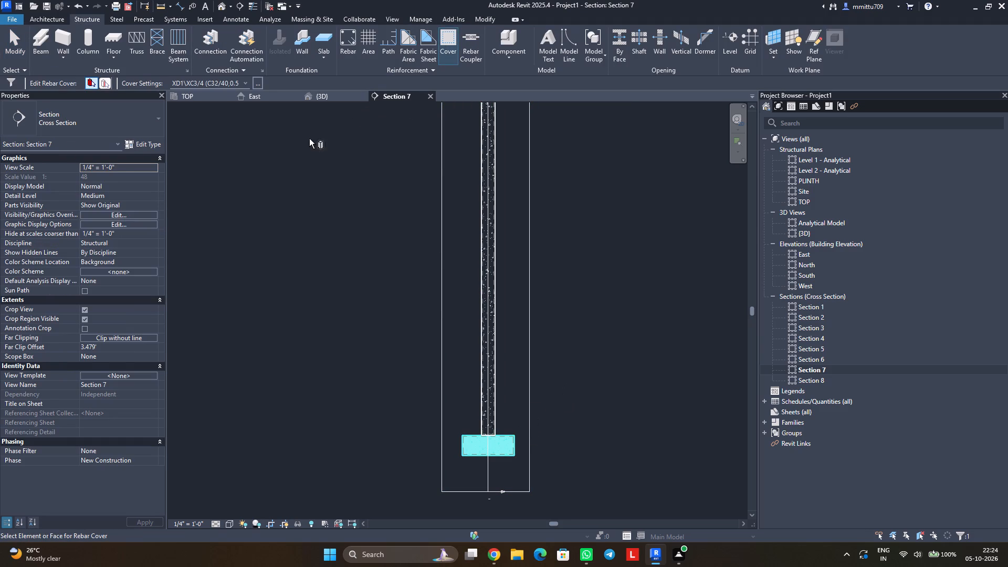
left_click(249, 83)
scroll(243, 90, "up", 2)
scroll(243, 90, "down", 1)
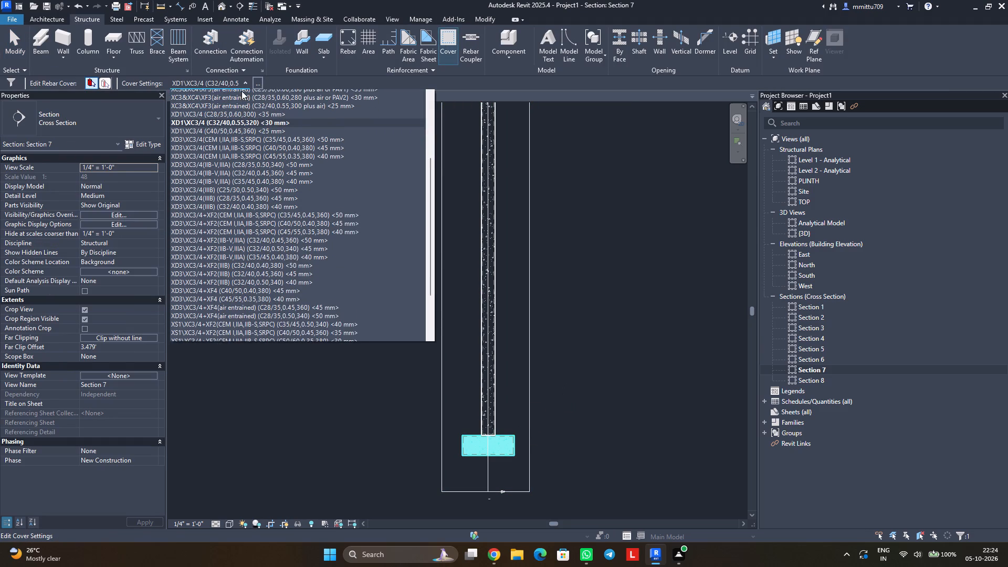
scroll(241, 91, "up", 5)
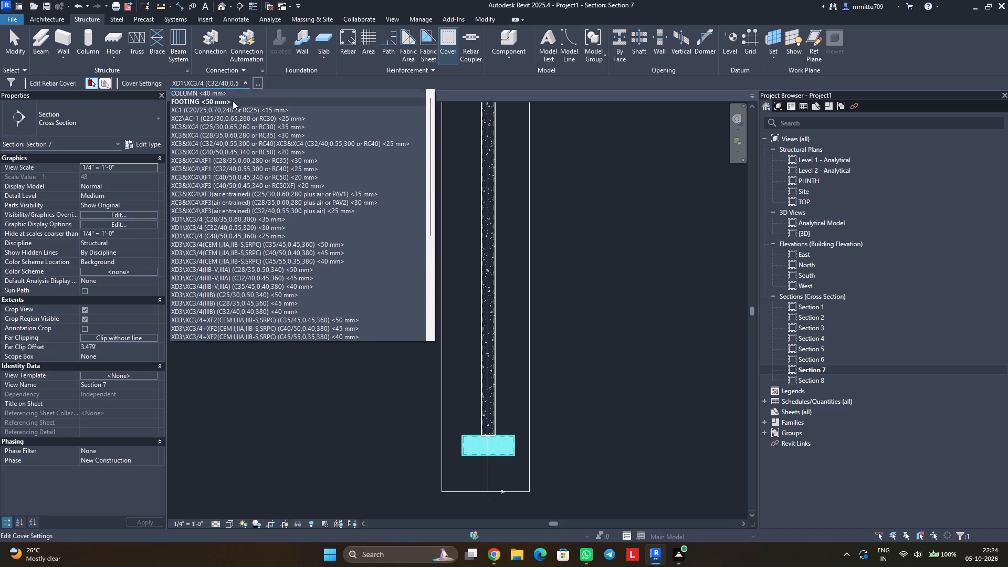
left_click(233, 101)
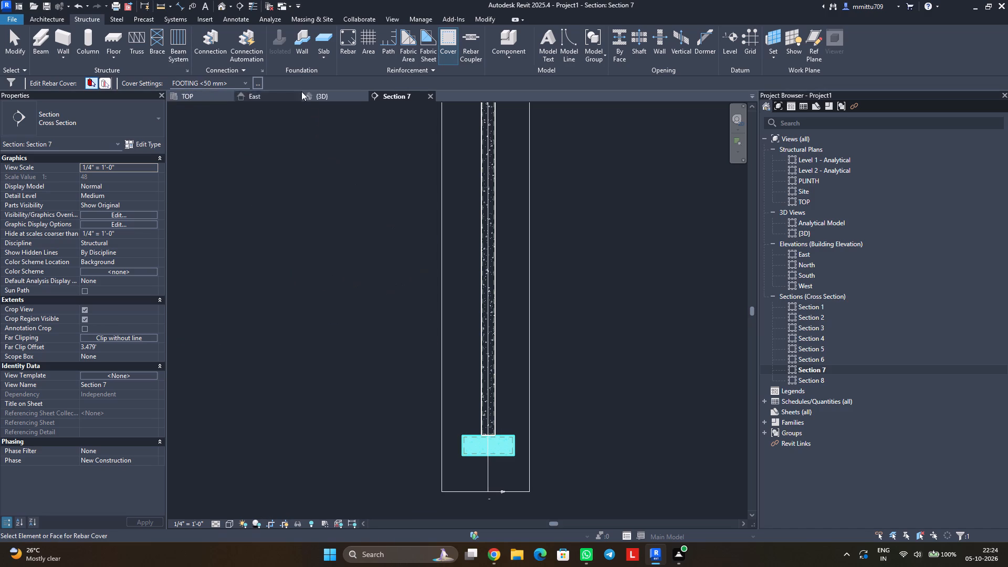
Place an H12 shape 21 rebar in the footing, parallel to the work plane and along its bottom cover.
left_click(346, 46)
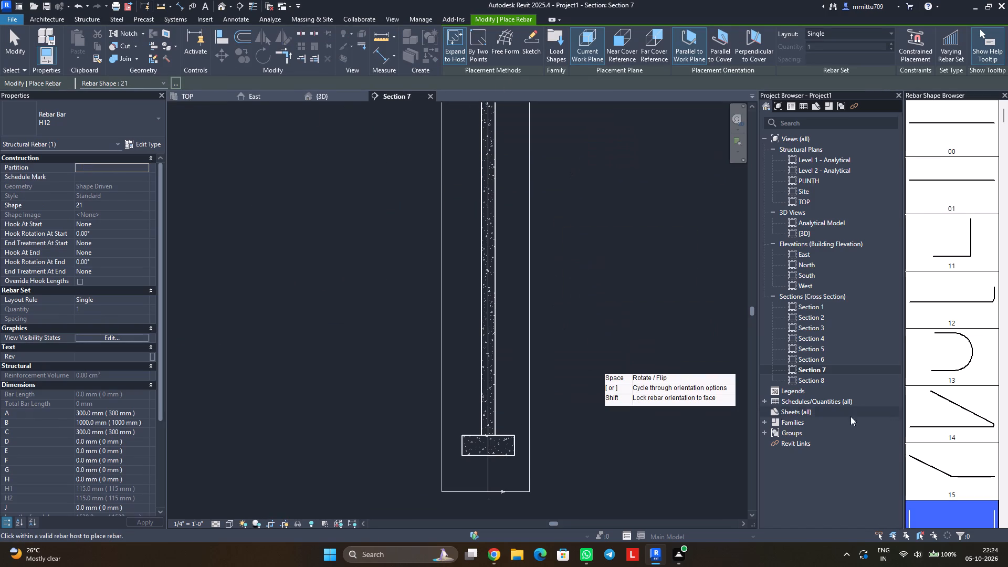
scroll(949, 388, "up", 1)
scroll(949, 388, "down", 2)
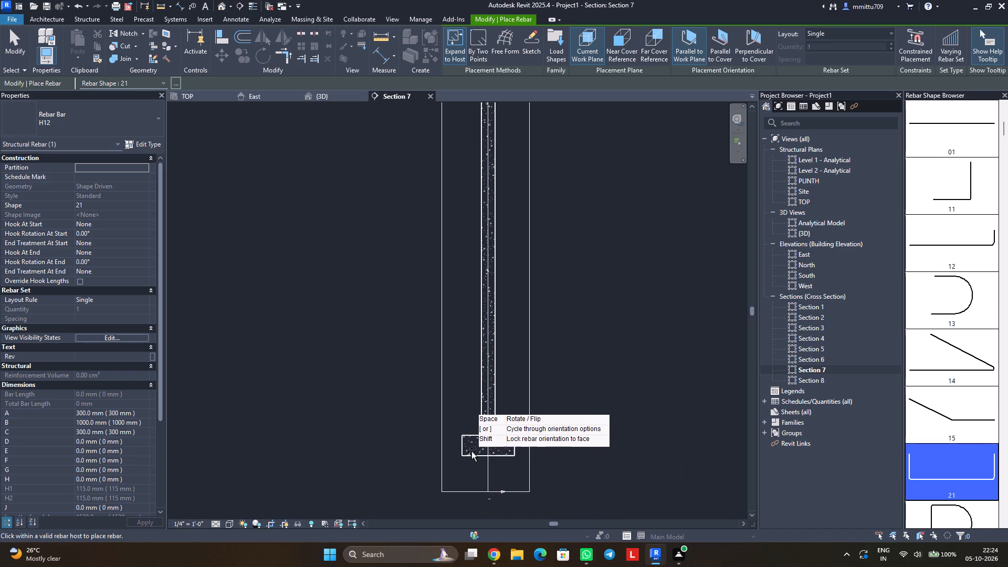
scroll(471, 451, "up", 5)
scroll(471, 451, "down", 1)
scroll(471, 451, "up", 1)
scroll(471, 451, "down", 1)
scroll(471, 451, "up", 1)
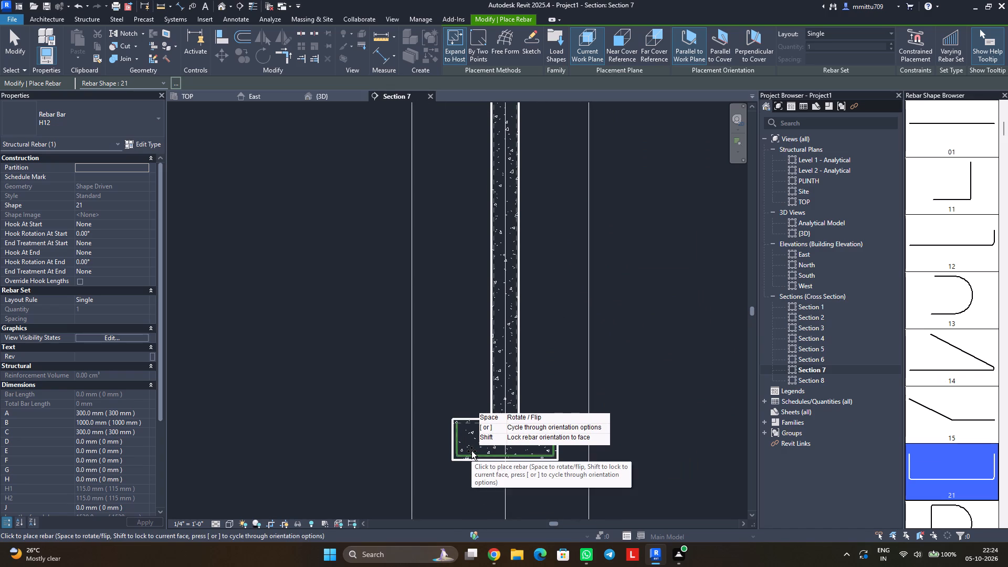
left_click(471, 451)
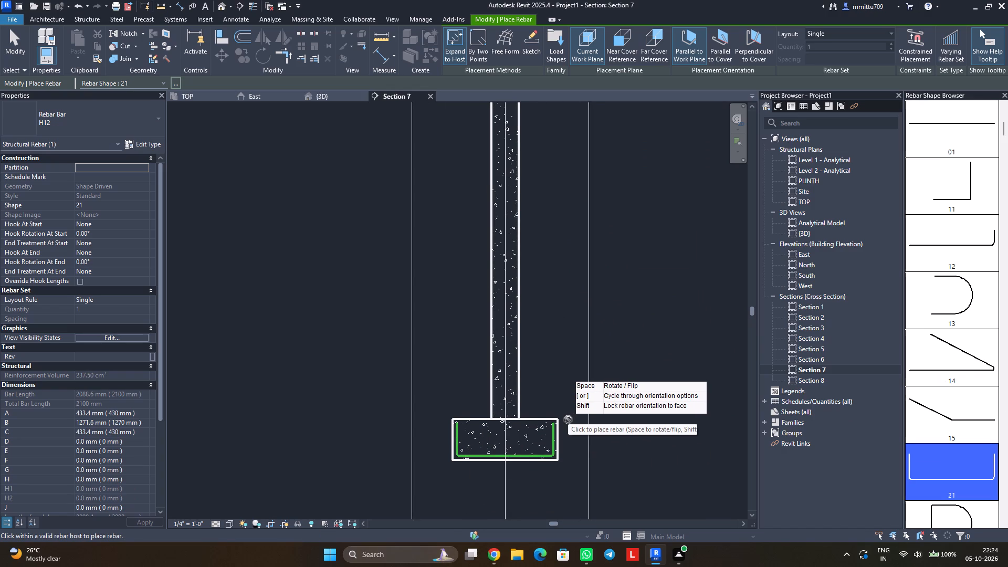
Place a second H12 shape 21 rebar in the same footing, oriented perpendicular to cover.
left_click(718, 45)
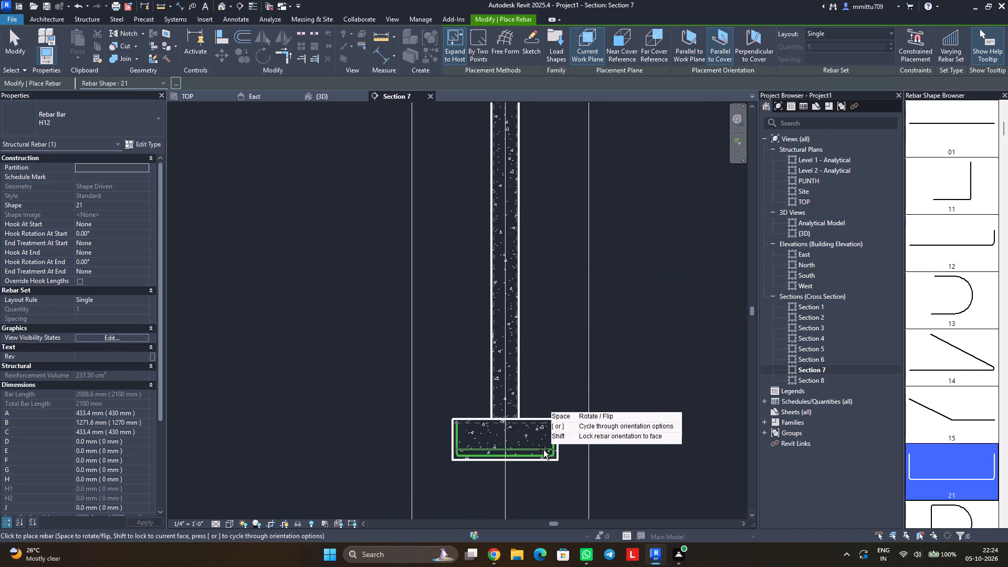
left_click(742, 55)
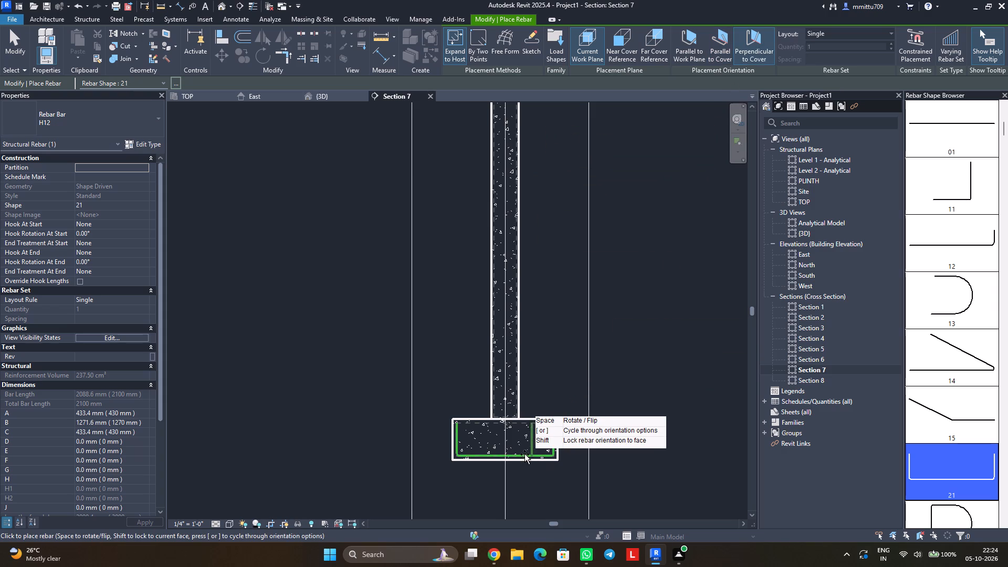
left_click(513, 442)
key("Escape")
key("Escape")
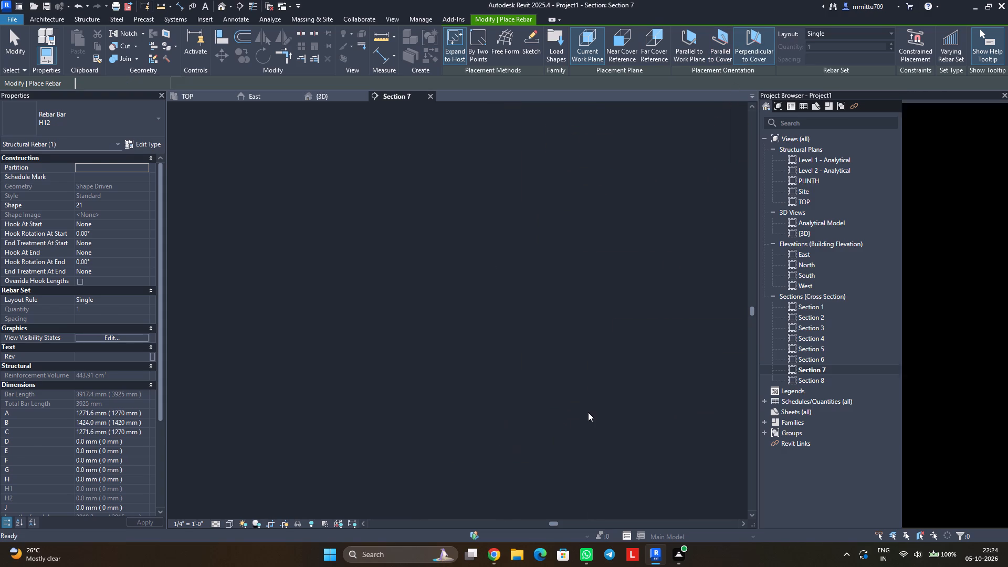
key("Escape")
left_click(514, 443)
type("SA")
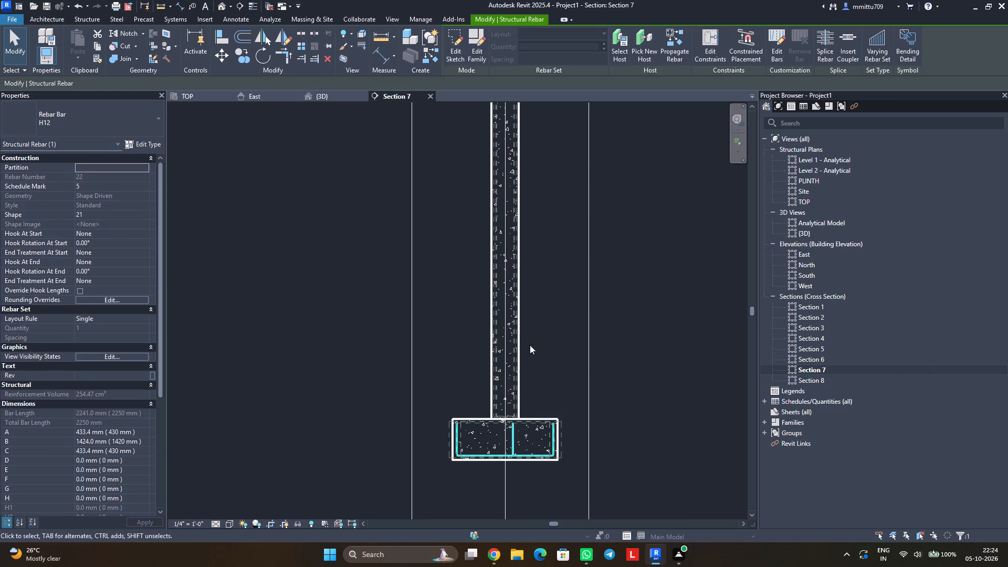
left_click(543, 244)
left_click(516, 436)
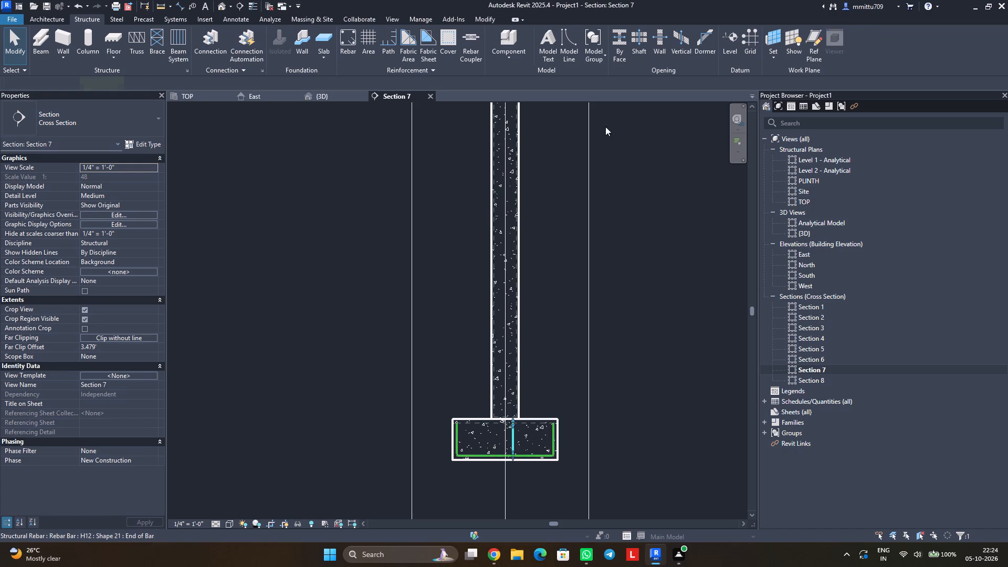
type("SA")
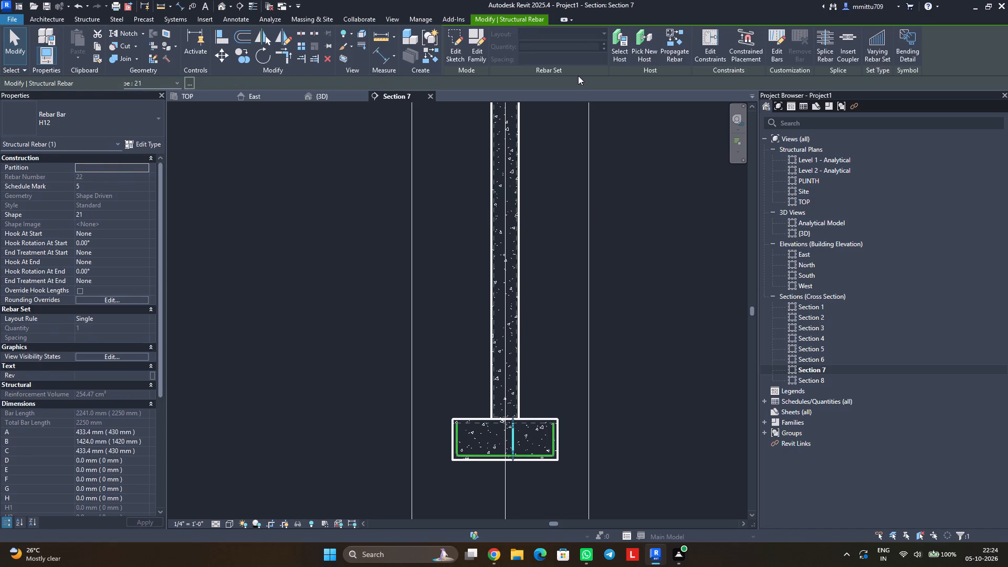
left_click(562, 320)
Distribute the footing bar running perpendicular to the section using the Maximum Spacing layout at 6".
left_click(516, 446)
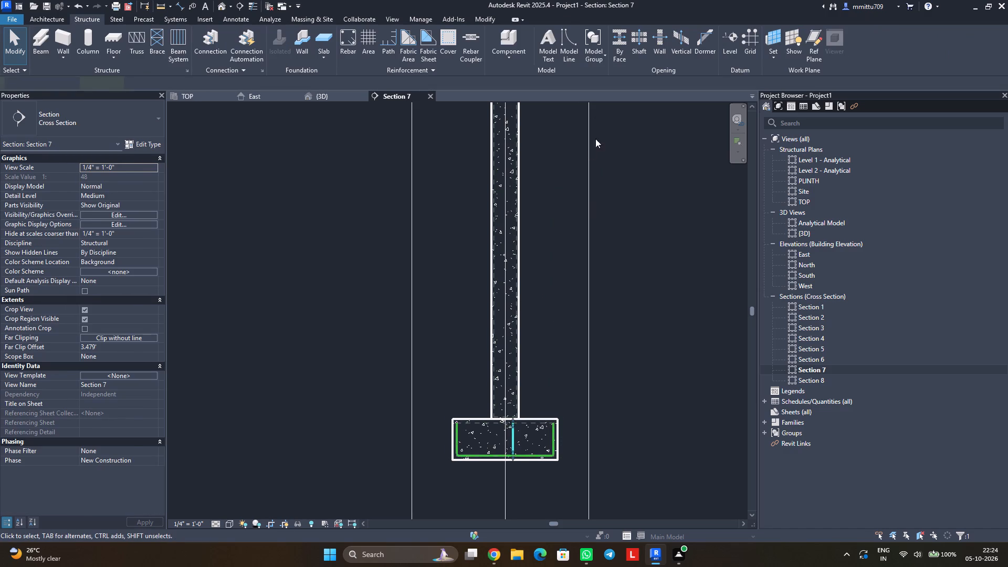
left_click(561, 27)
left_click(561, 28)
left_click(561, 62)
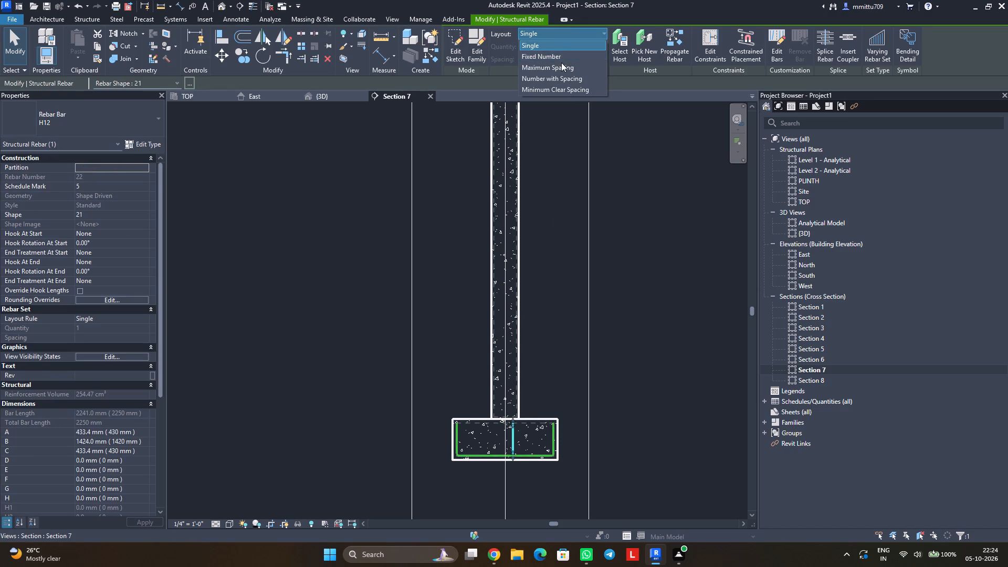
left_click(569, 34)
left_click(562, 66)
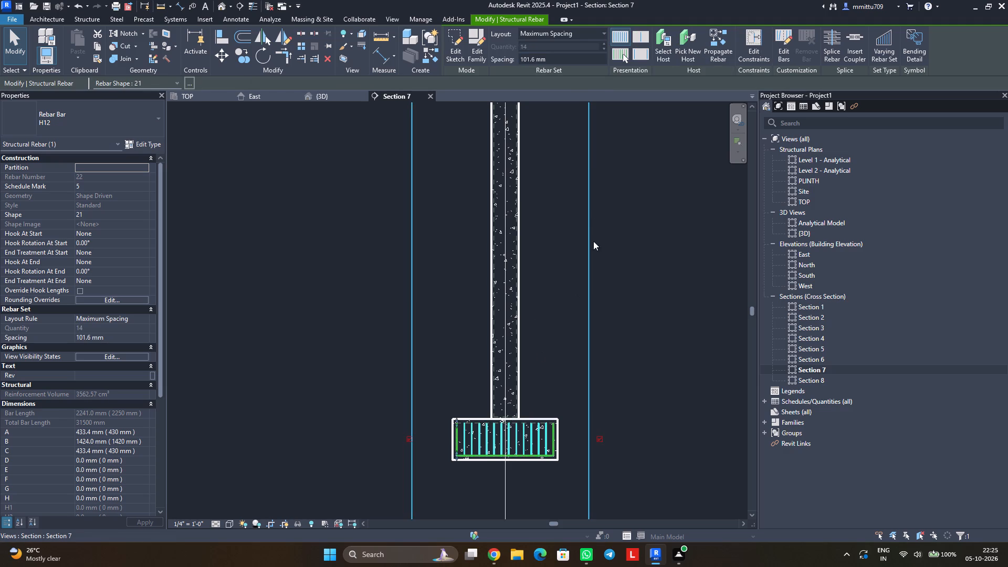
left_click(560, 65)
left_click(560, 62)
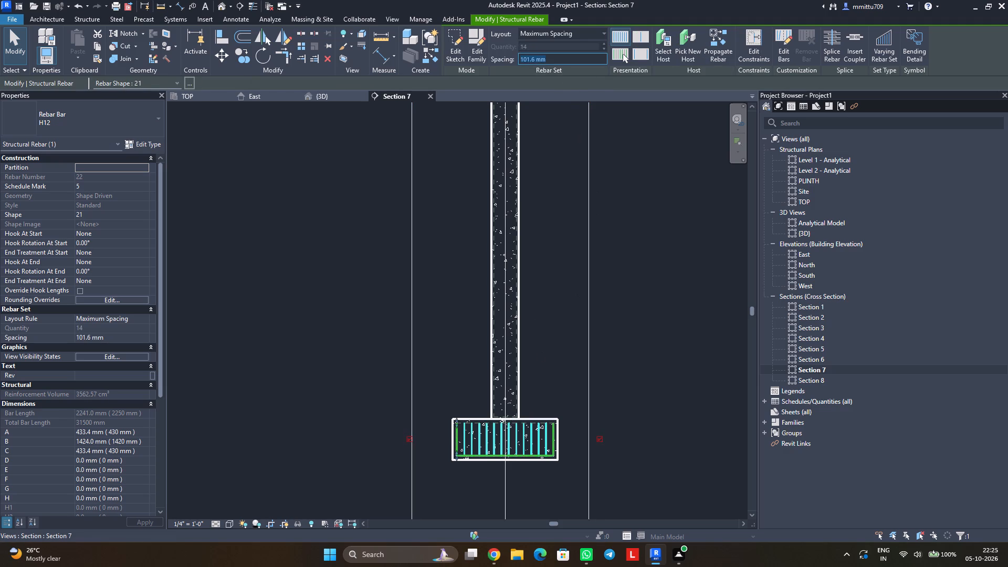
type("6\"")
key("Return")
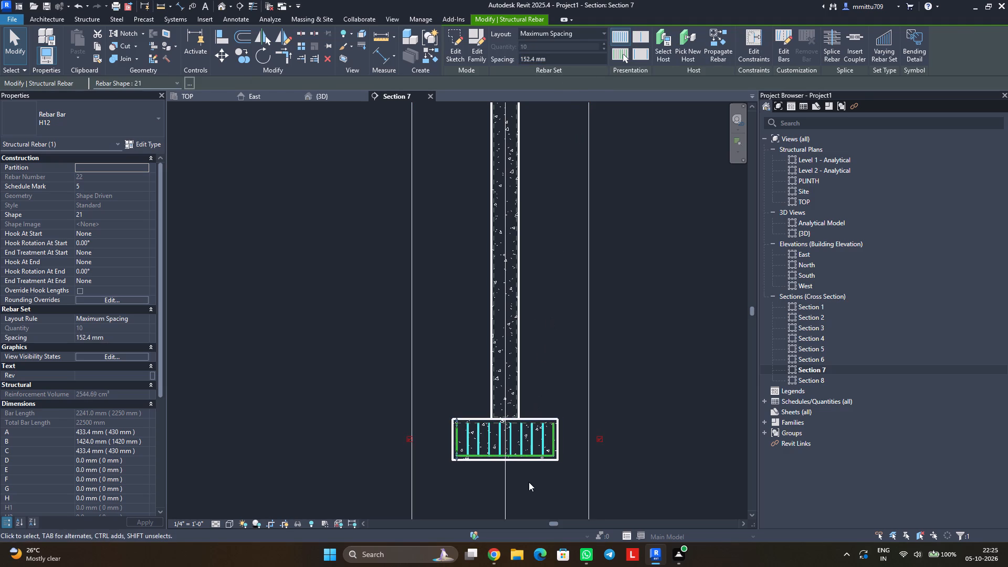
key("Escape")
key("Escape")
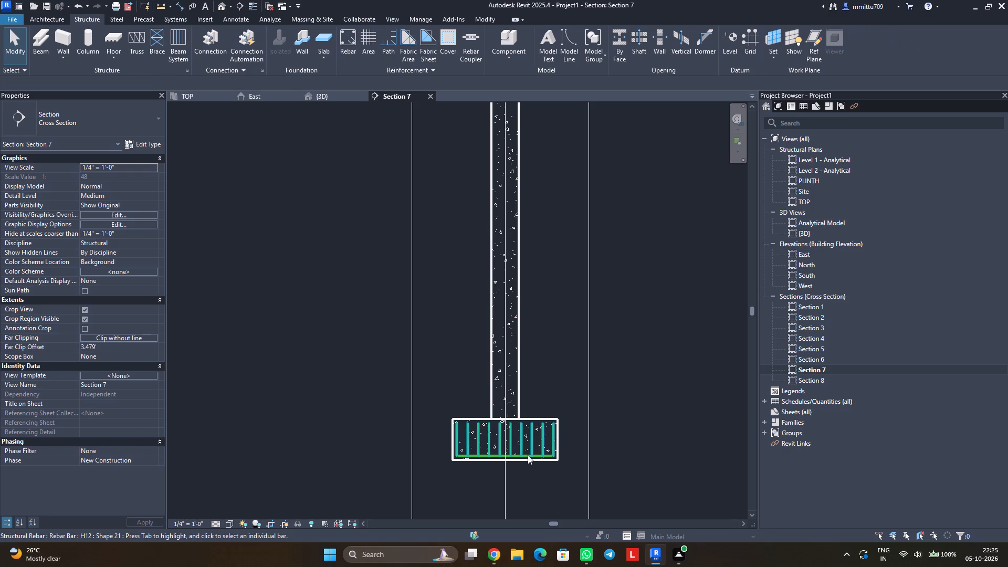
Distribute the U-shaped footing bar lying parallel to the section using the Maximum Spacing layout at 6".
left_click(528, 455)
key("Escape")
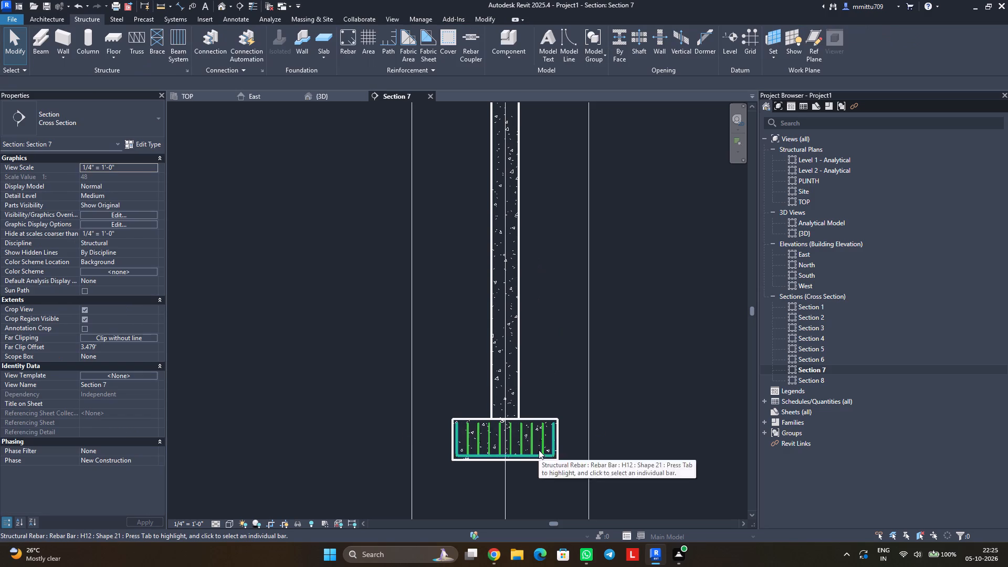
scroll(532, 454, "down", 1)
scroll(532, 454, "up", 2)
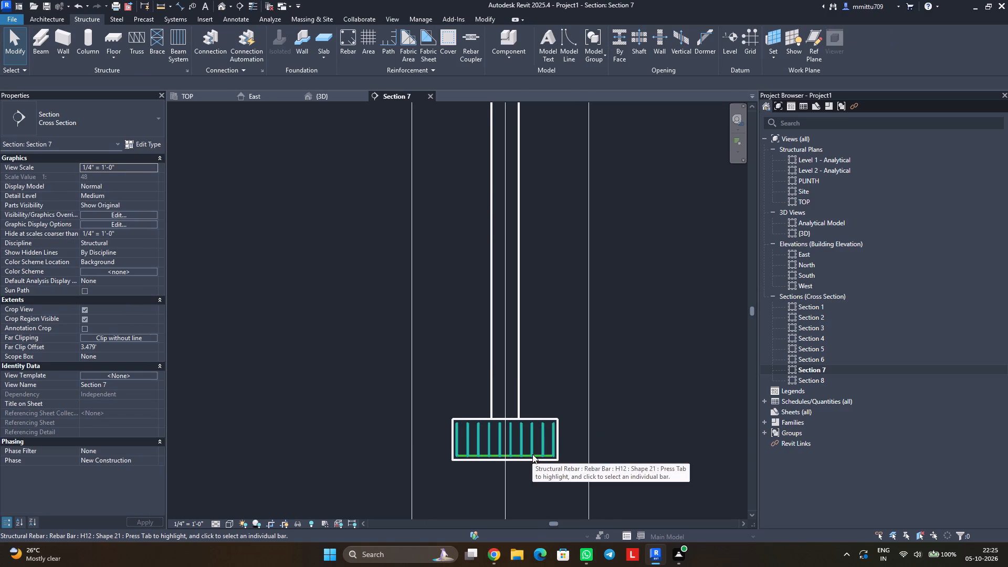
scroll(532, 454, "up", 1)
scroll(532, 454, "down", 1)
scroll(532, 454, "up", 2)
left_click(522, 458)
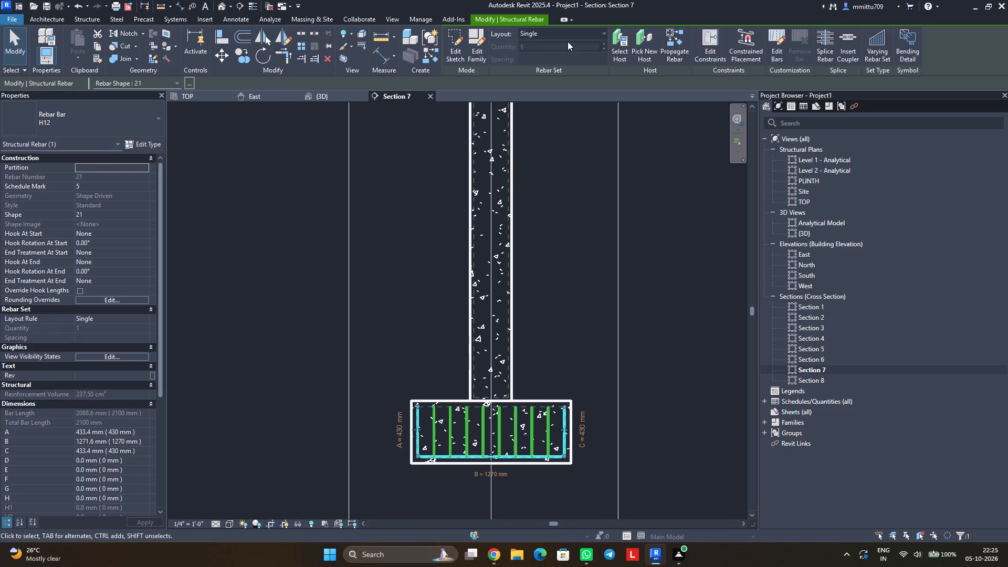
left_click(569, 36)
left_click(564, 67)
left_click(563, 61)
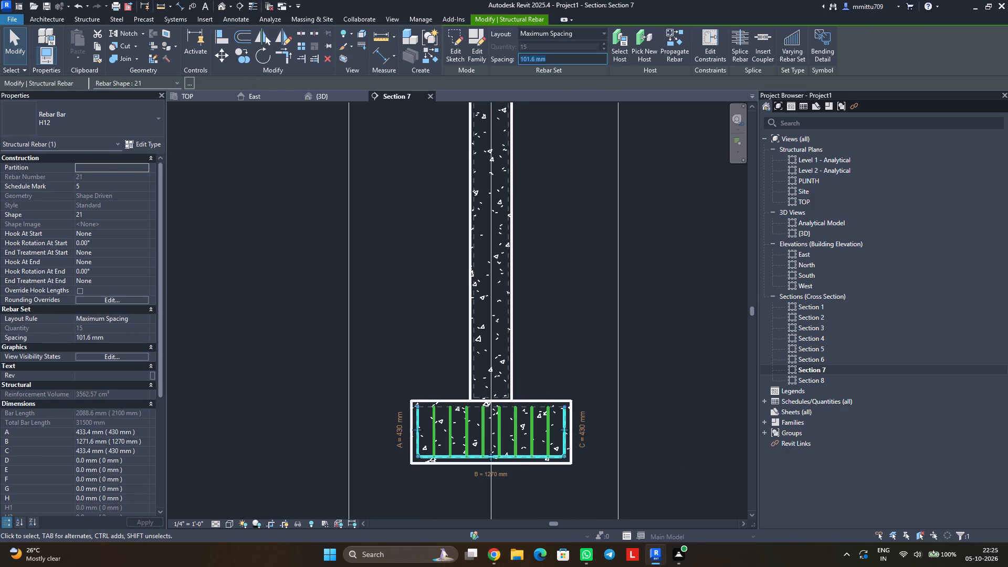
type("6\"")
key("Return")
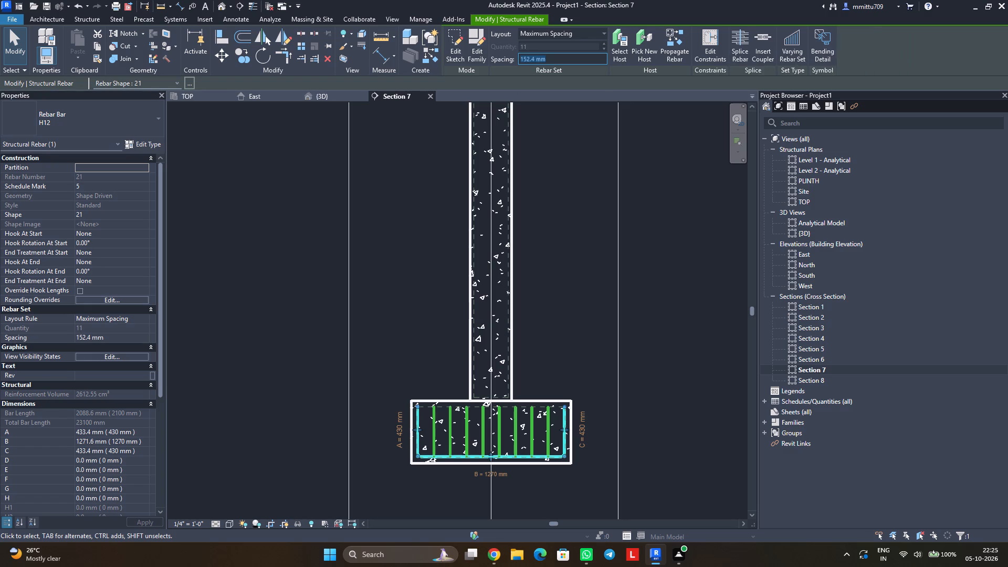
left_click(559, 270)
Set both end legs, segments A and C, of the U-shaped footing bar parallel to Section 7 to 6".
left_click(561, 444)
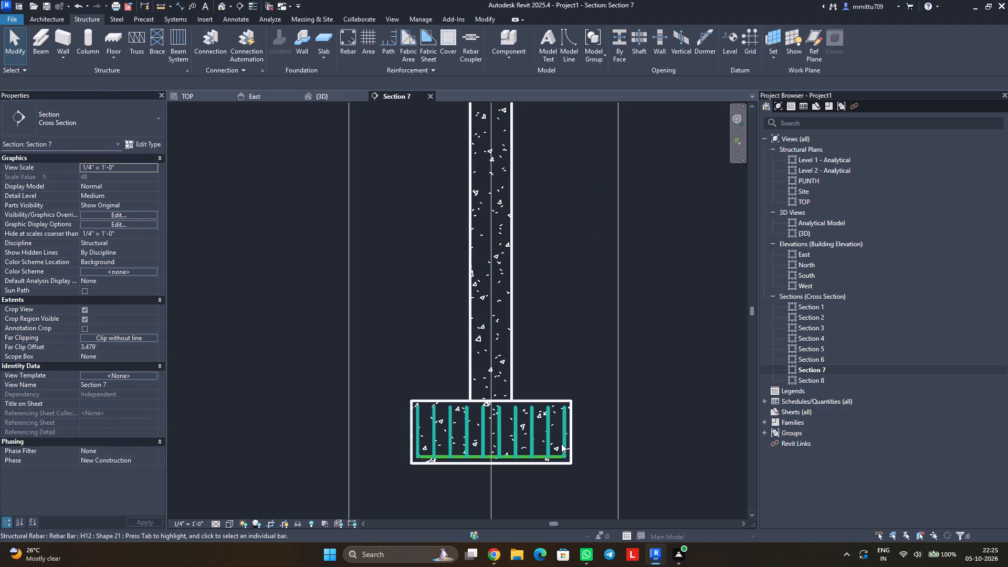
key("Escape")
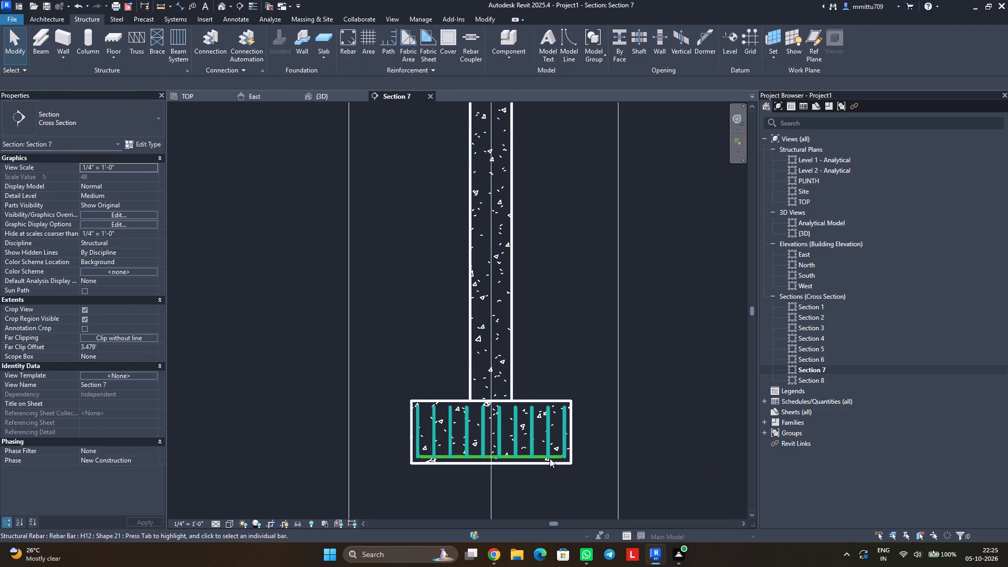
left_click(561, 457)
key("Escape")
left_click(544, 458)
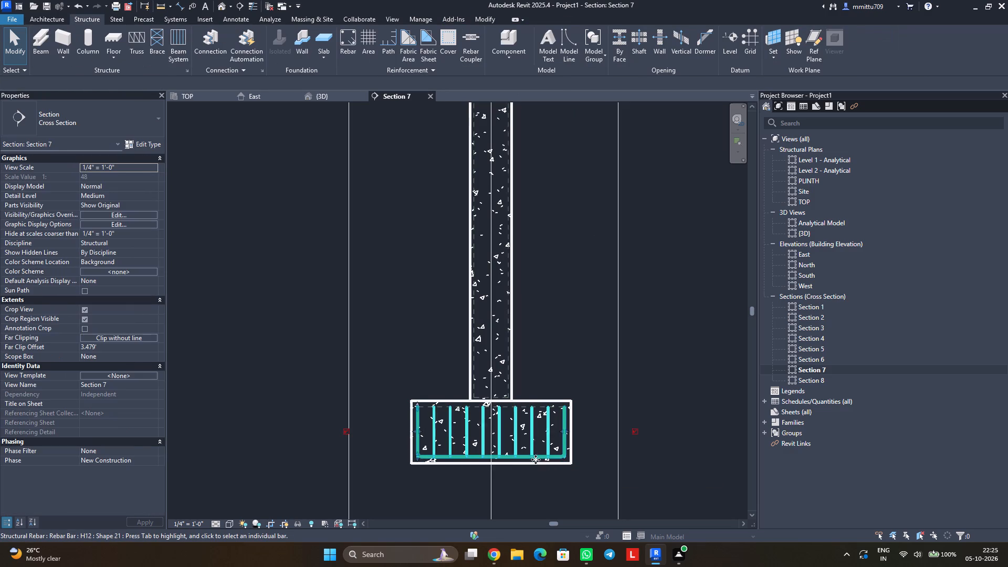
key("Escape")
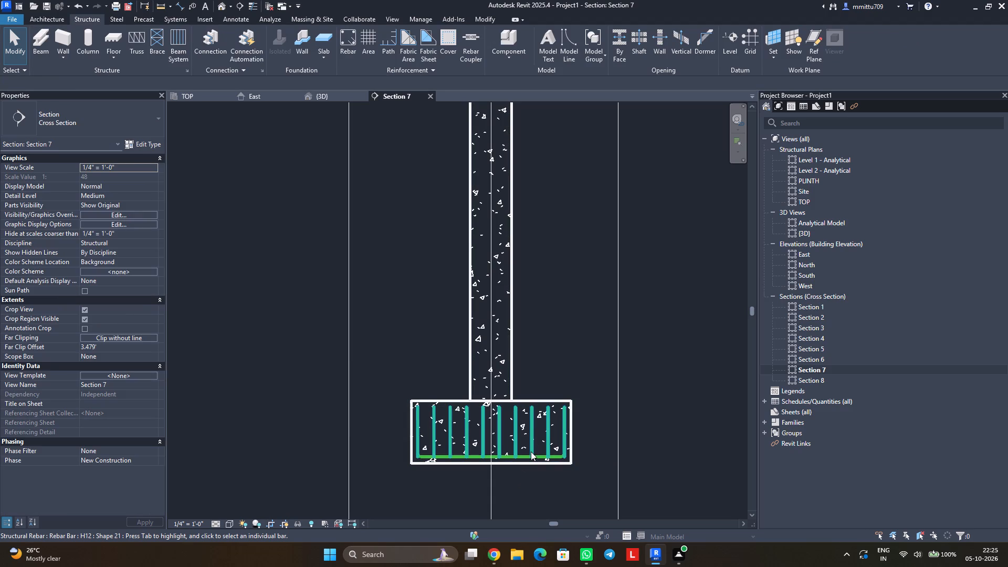
scroll(521, 457, "up", 4)
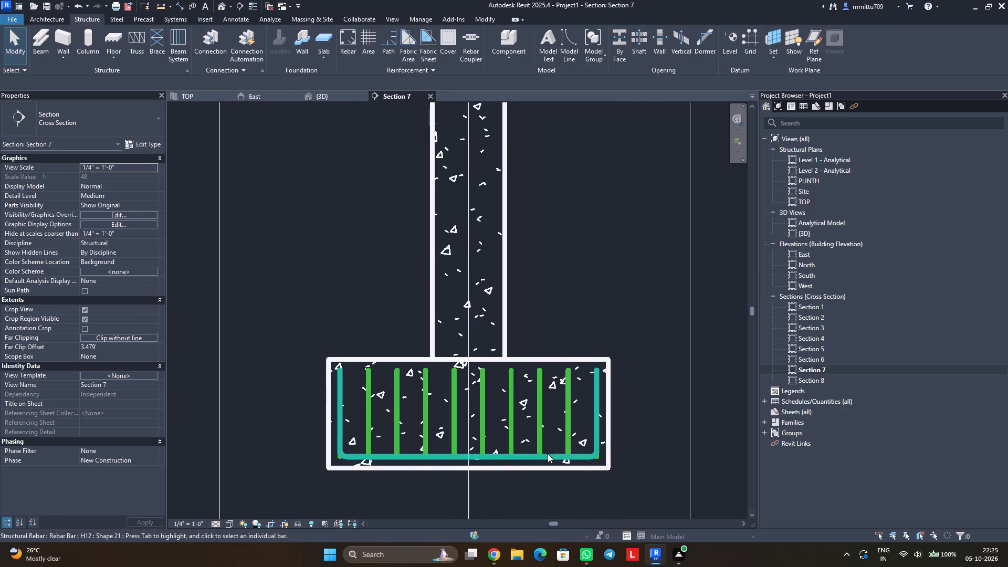
left_click(547, 455)
key("Escape")
left_click(532, 459)
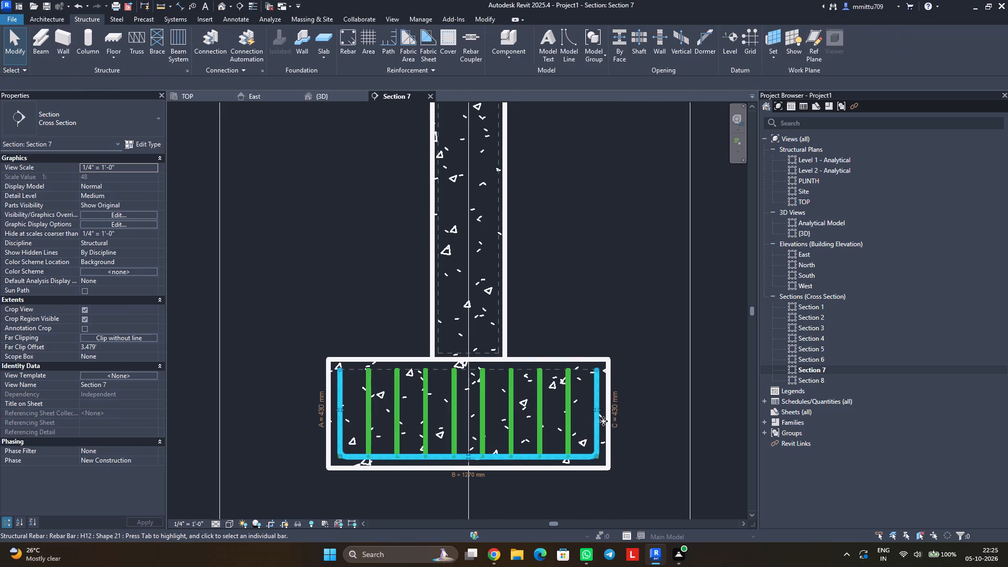
left_click(619, 413)
type("6\"")
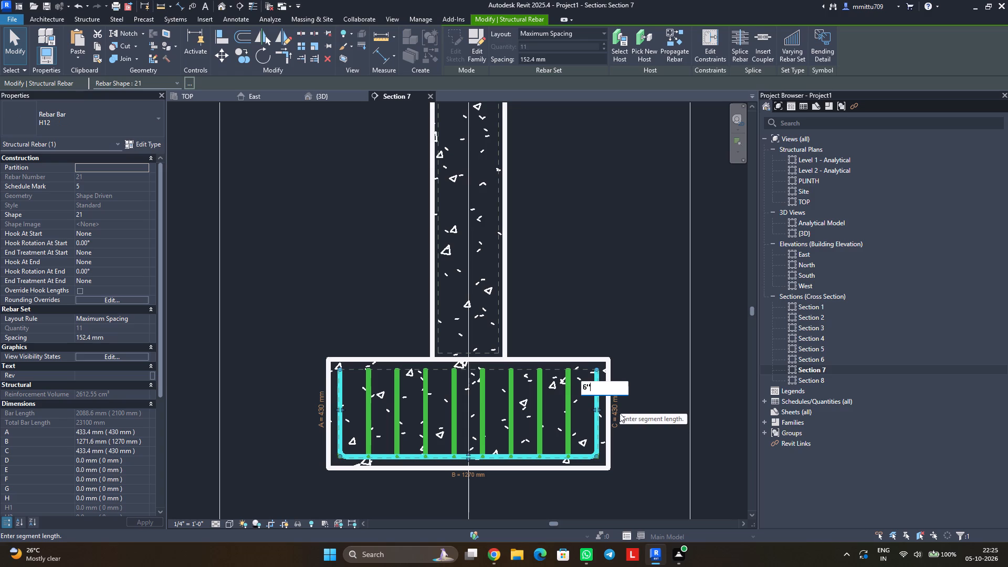
key("Return")
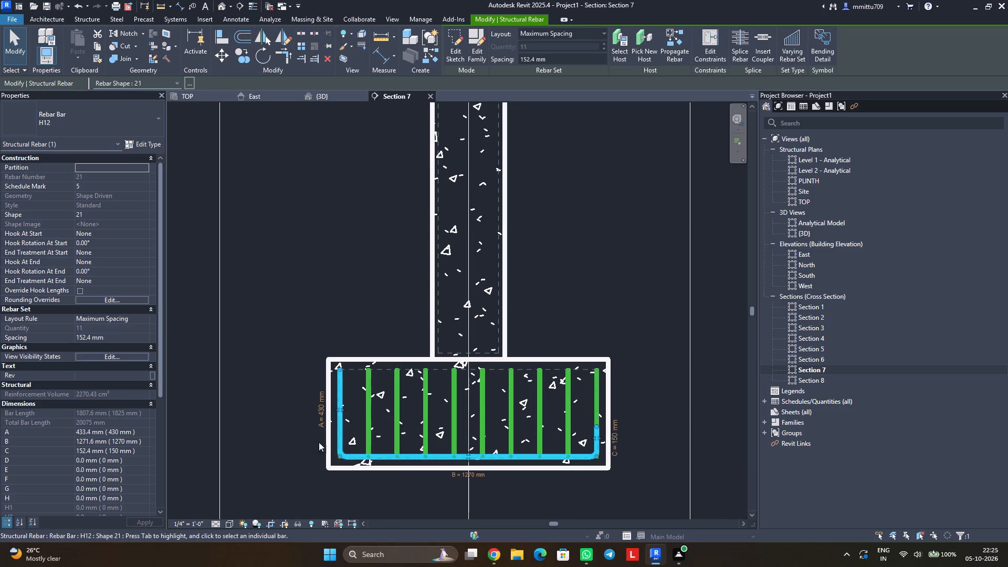
left_click(314, 405)
key("4")
key("BackSpace")
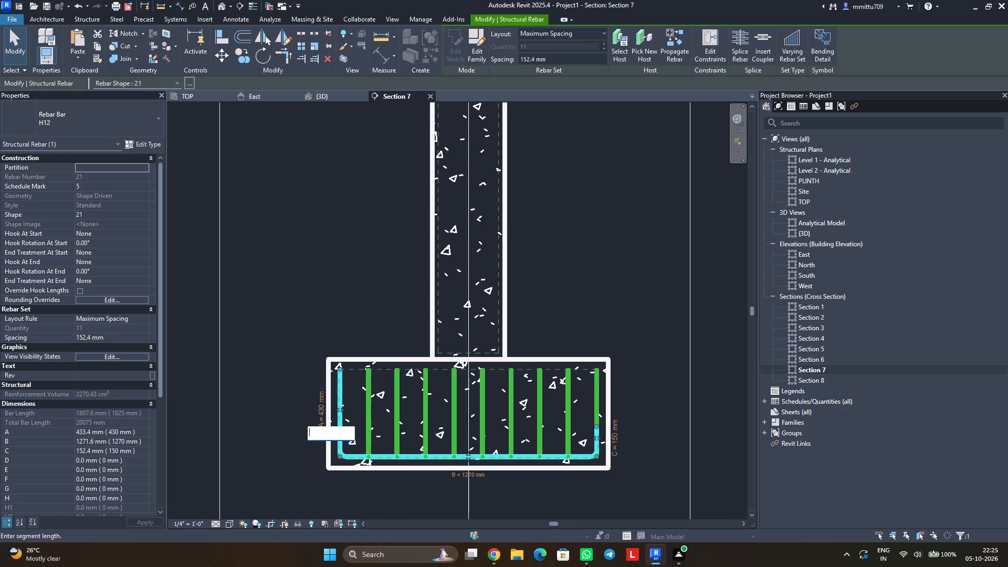
type("6\"")
key("Return")
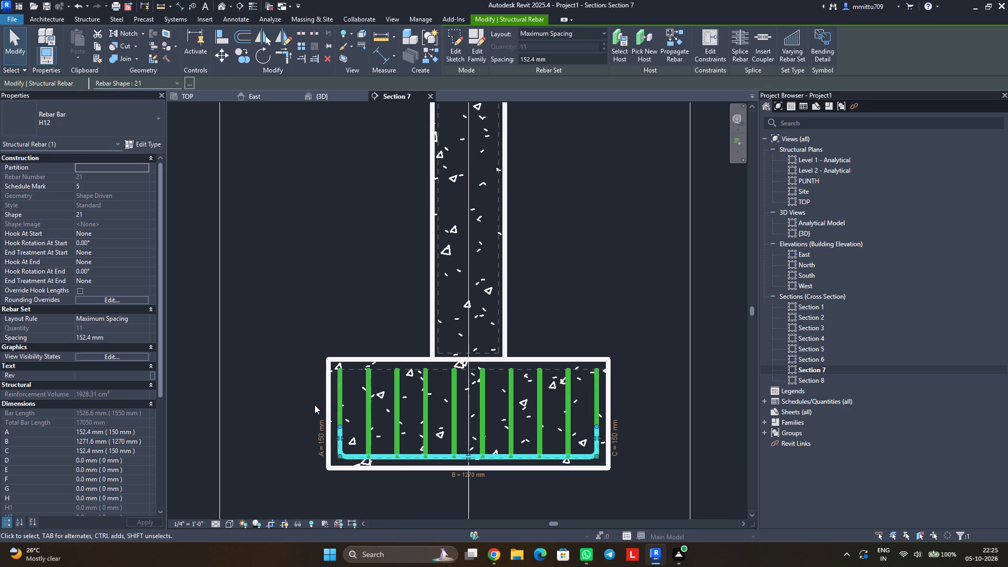
left_click(329, 369)
left_click(302, 264)
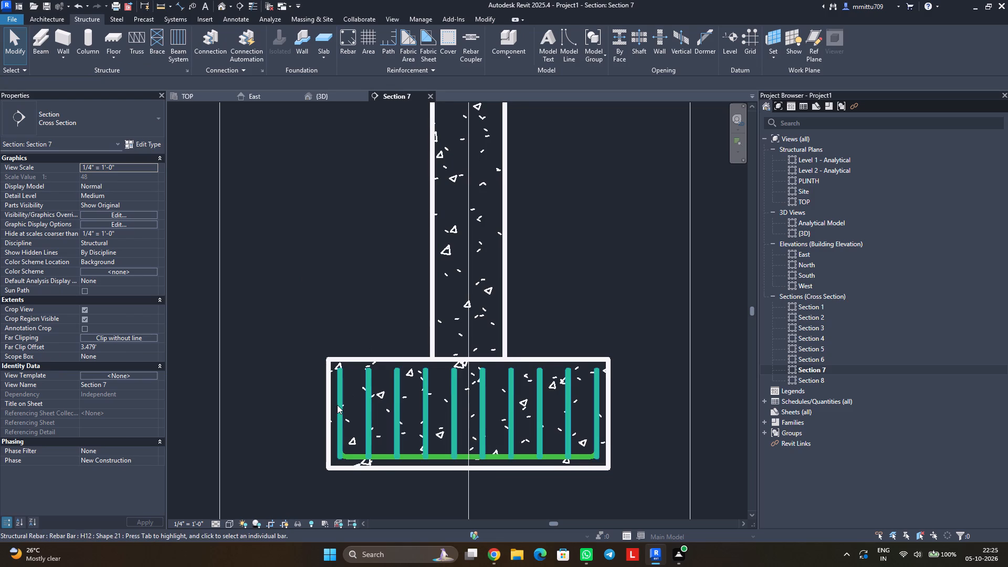
Select all matching H12 rebar instances and set them to view unobscured in the {3D} view.
left_click(366, 432)
type("SA")
left_click(120, 358)
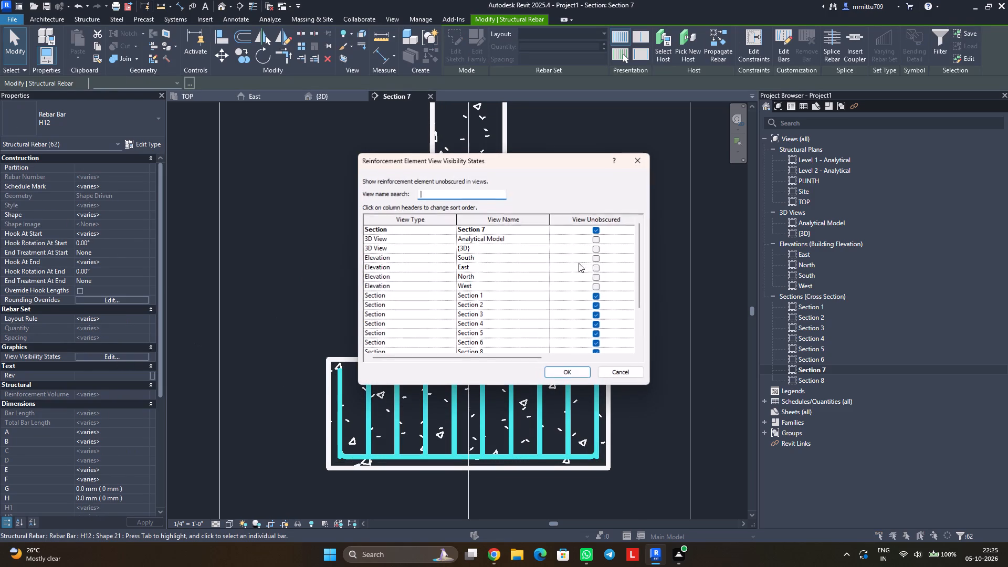
left_click(597, 250)
left_click(544, 245)
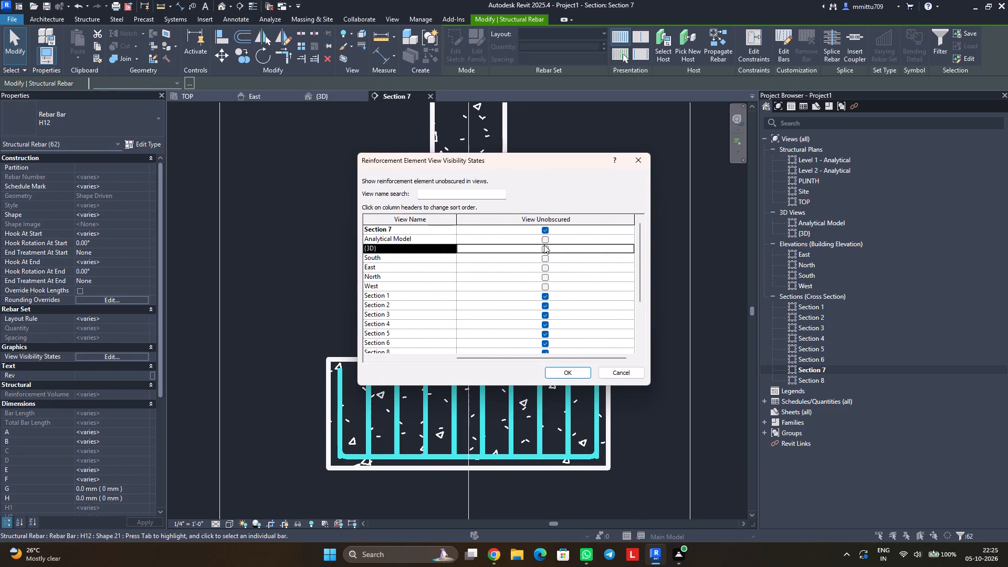
left_click(543, 248)
left_click(562, 371)
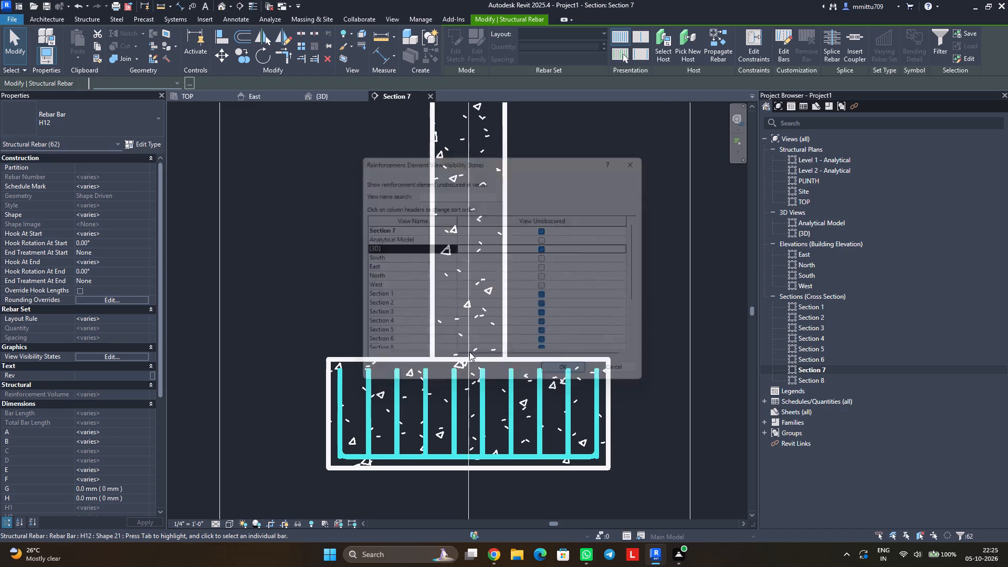
left_click(333, 269)
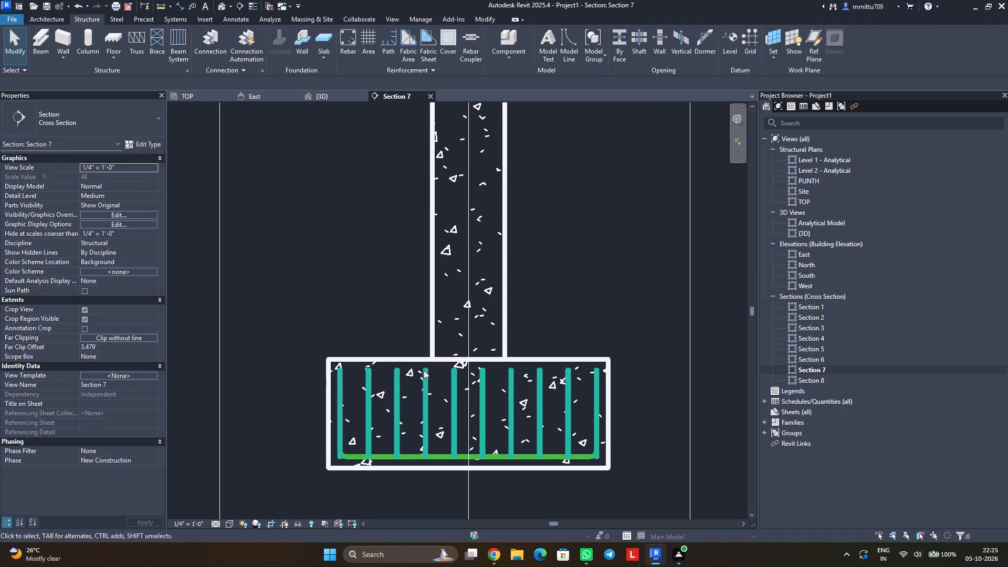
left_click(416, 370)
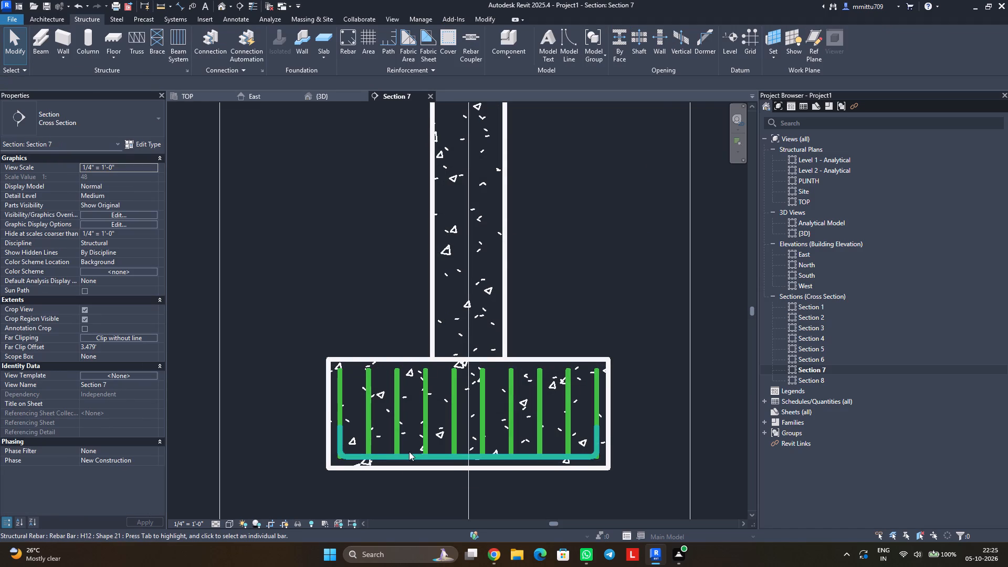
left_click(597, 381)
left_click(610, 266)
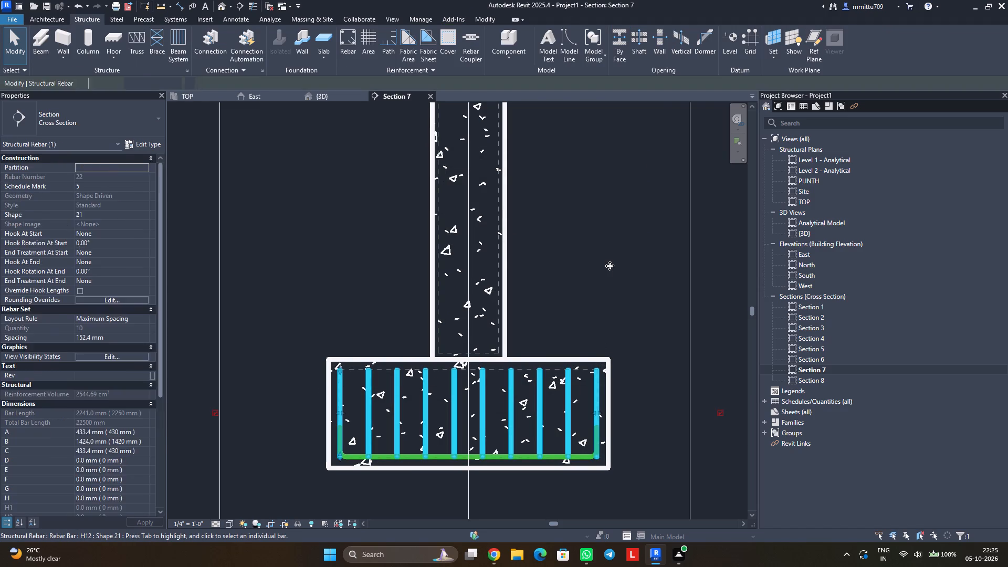
Open Section 8 and set its view scale to 1/4" = 1'-0".
double_click(825, 378)
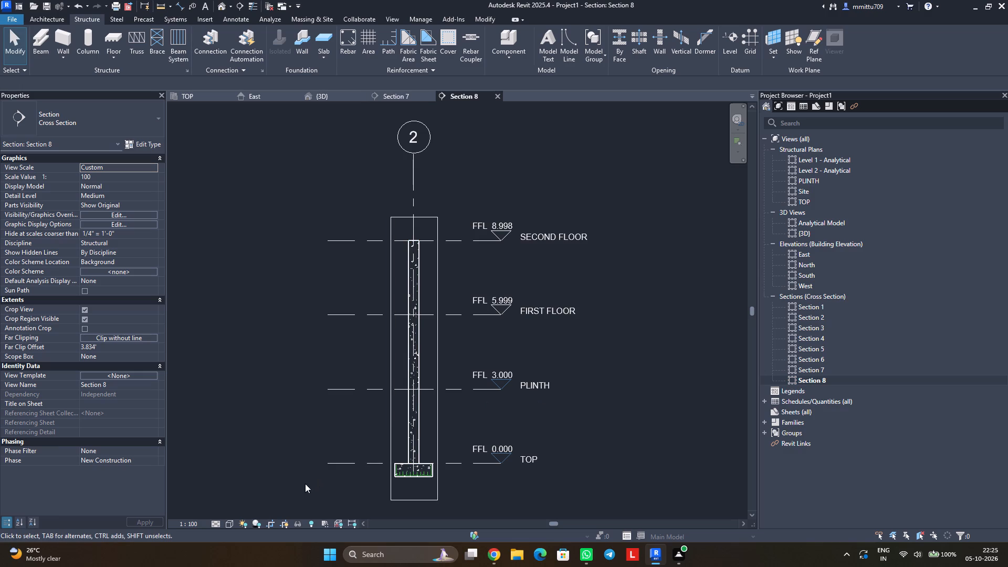
left_click(195, 523)
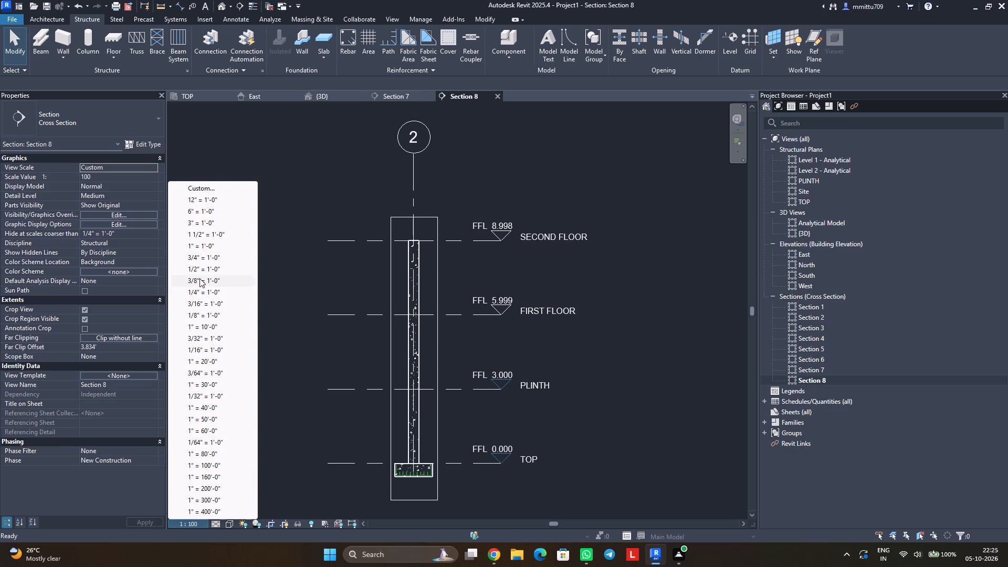
left_click(198, 287)
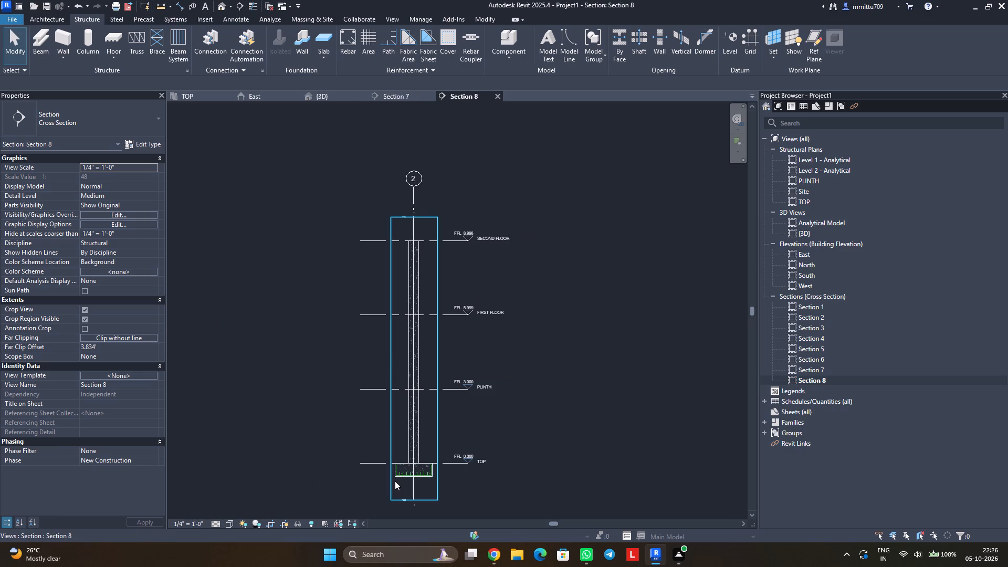
Hide the Levels and Grids annotation categories in Section 8.
type("VG")
left_click(603, 72)
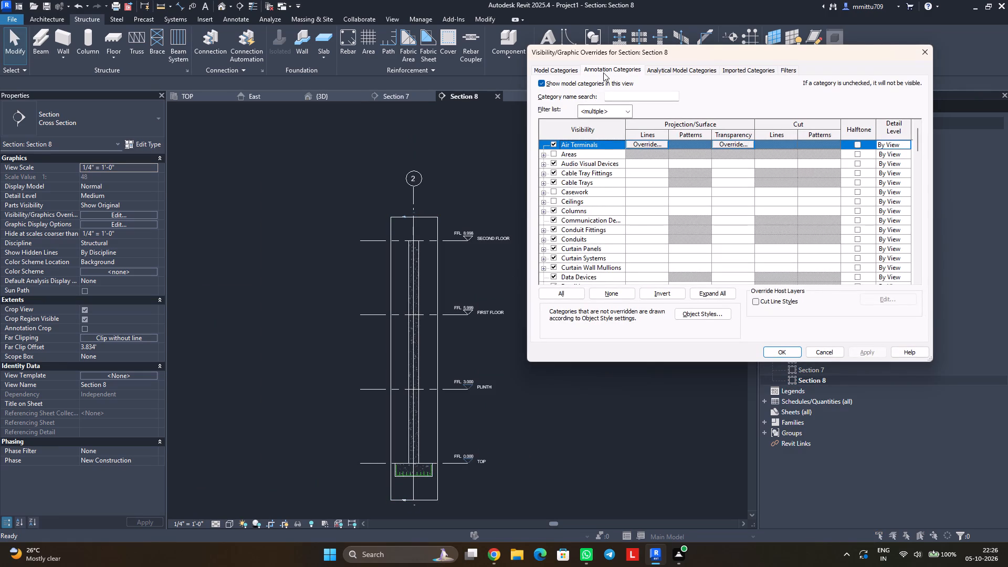
key("l")
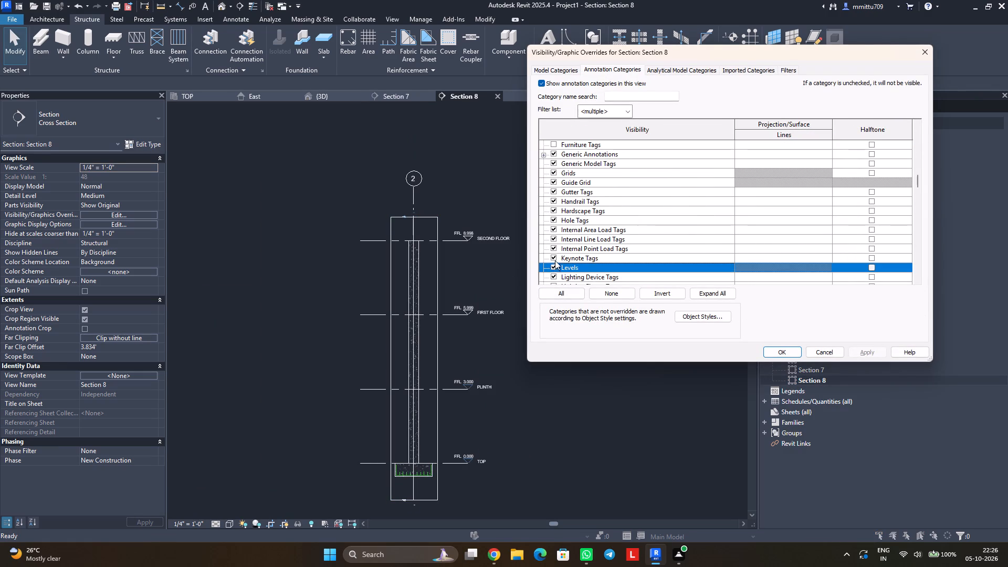
left_click(553, 264)
left_click(574, 219)
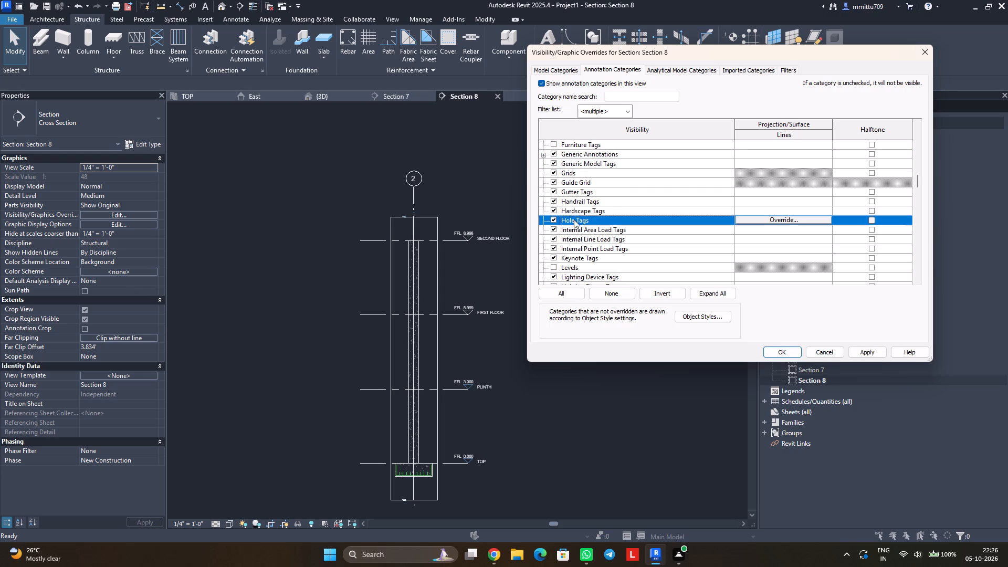
key("g")
left_click(552, 172)
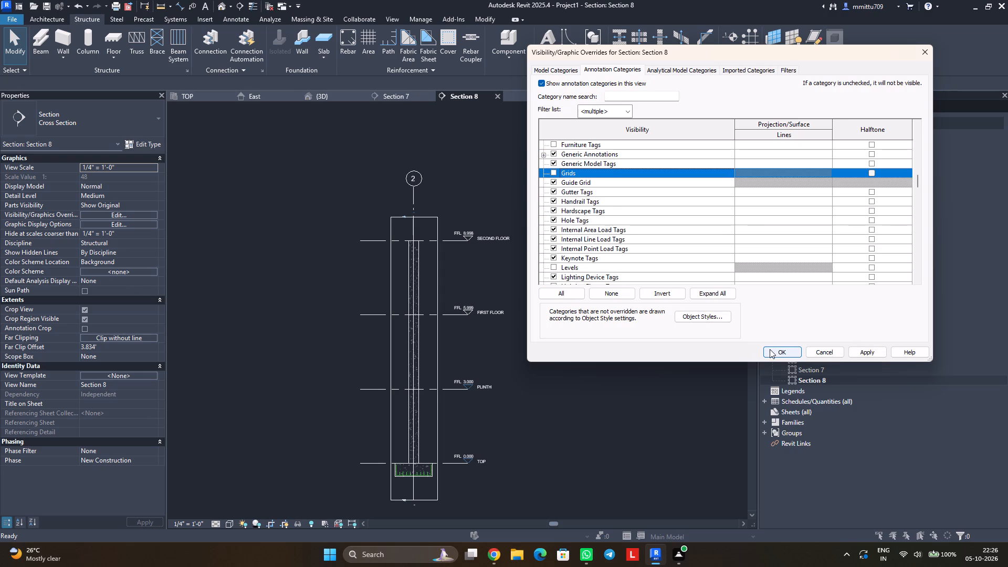
left_click(770, 349)
Set both end legs, segments A and C, of the U-shaped footing bar in Section 8 to 6".
scroll(413, 480, "down", 1)
scroll(413, 480, "up", 9)
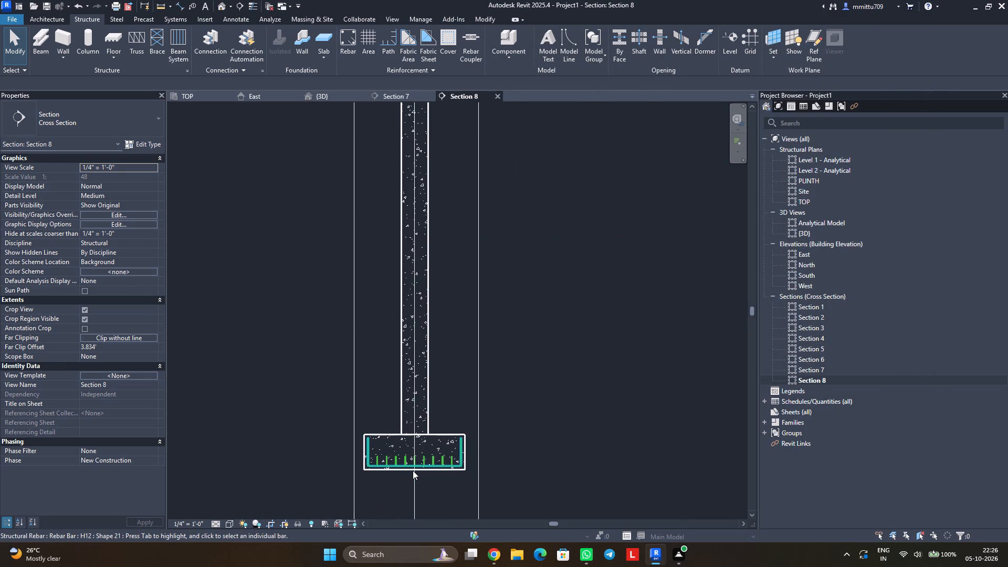
scroll(413, 470, "up", 7)
middle_click_drag(449, 457, 430, 455)
left_click(527, 397)
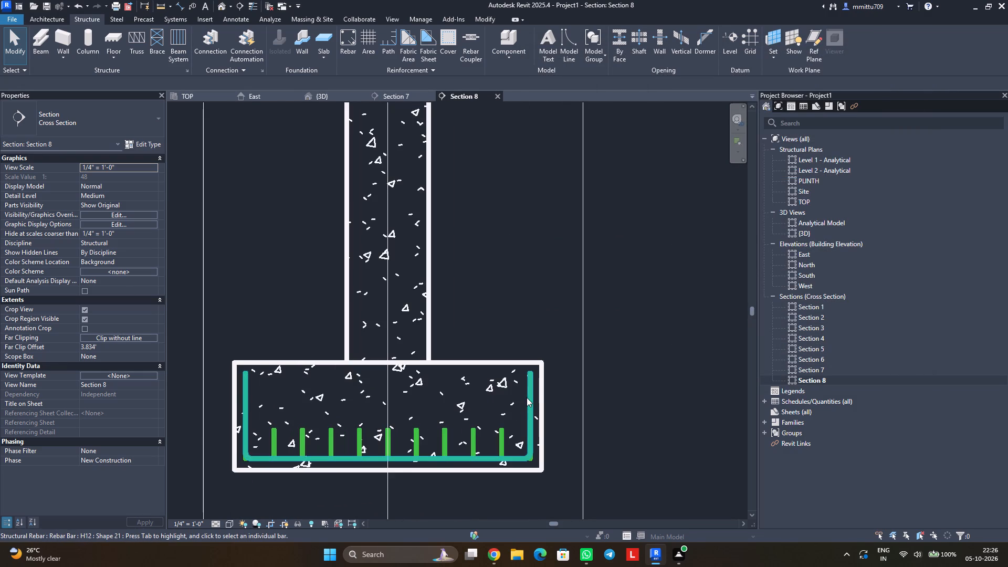
left_click(552, 415)
type("6\"")
key("Return")
left_click(225, 415)
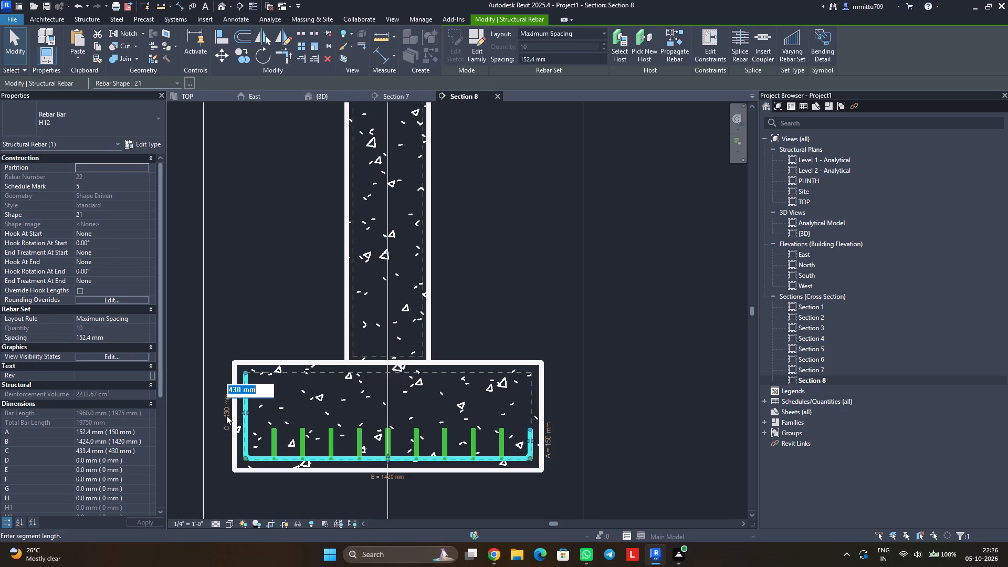
type("6\"")
key("Return")
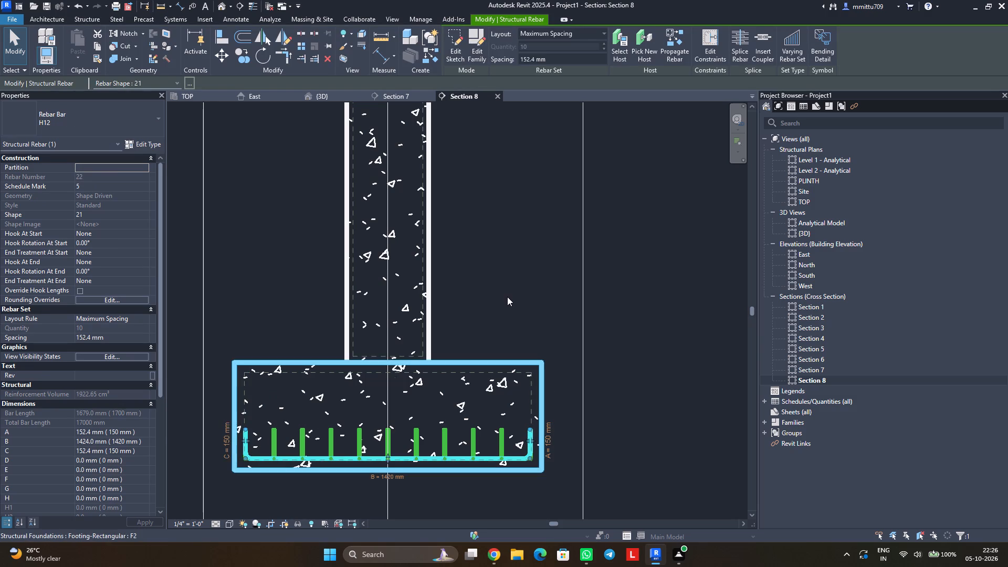
left_click(515, 295)
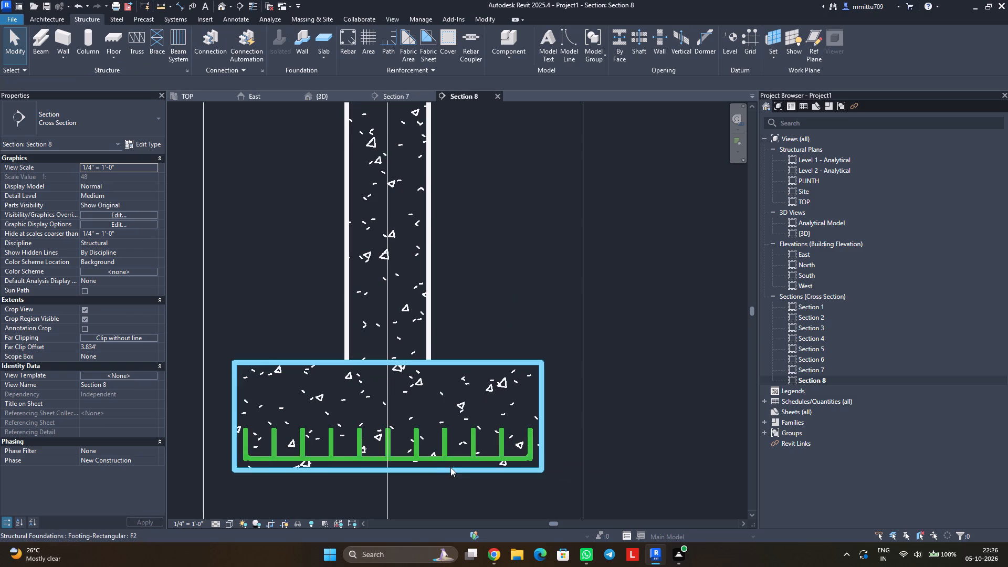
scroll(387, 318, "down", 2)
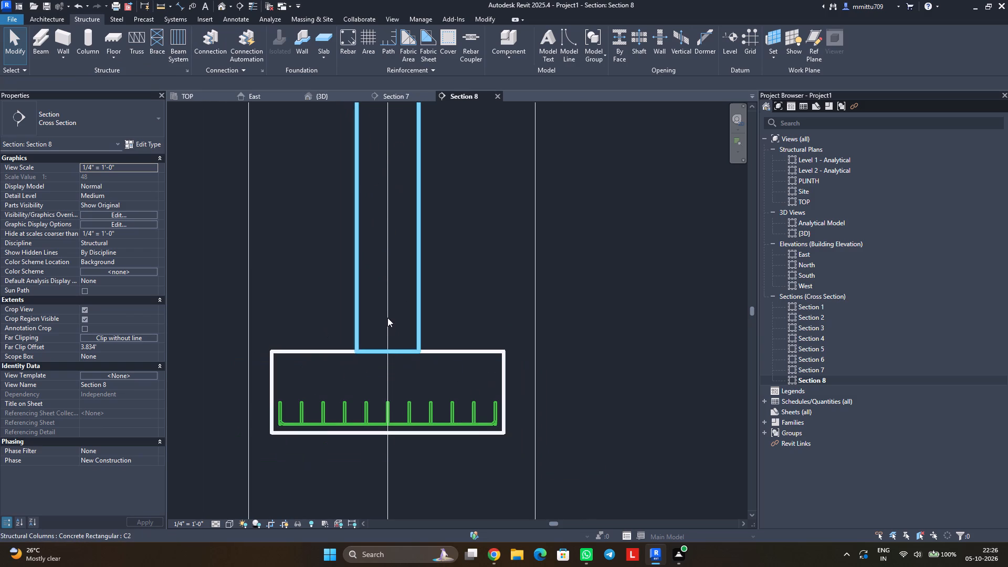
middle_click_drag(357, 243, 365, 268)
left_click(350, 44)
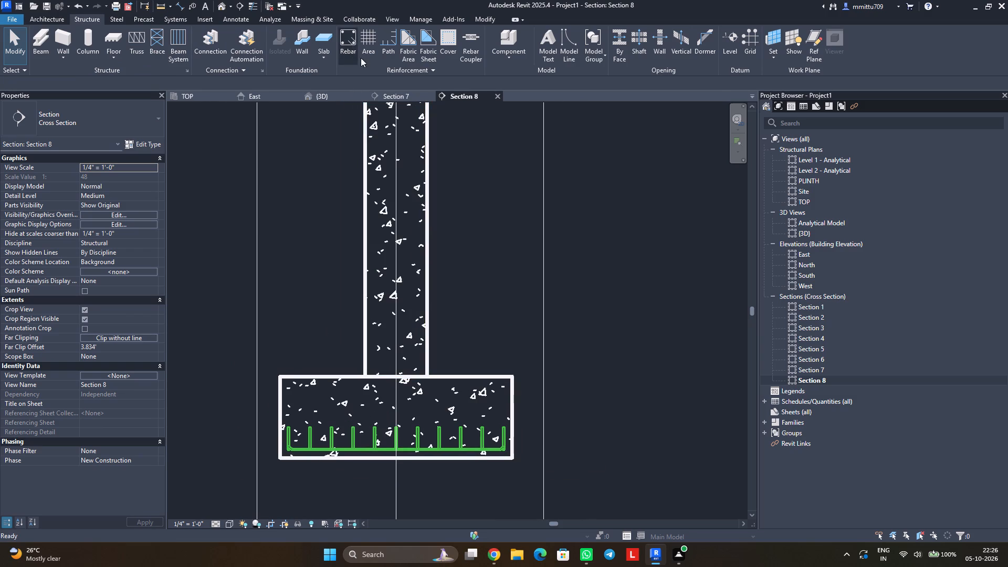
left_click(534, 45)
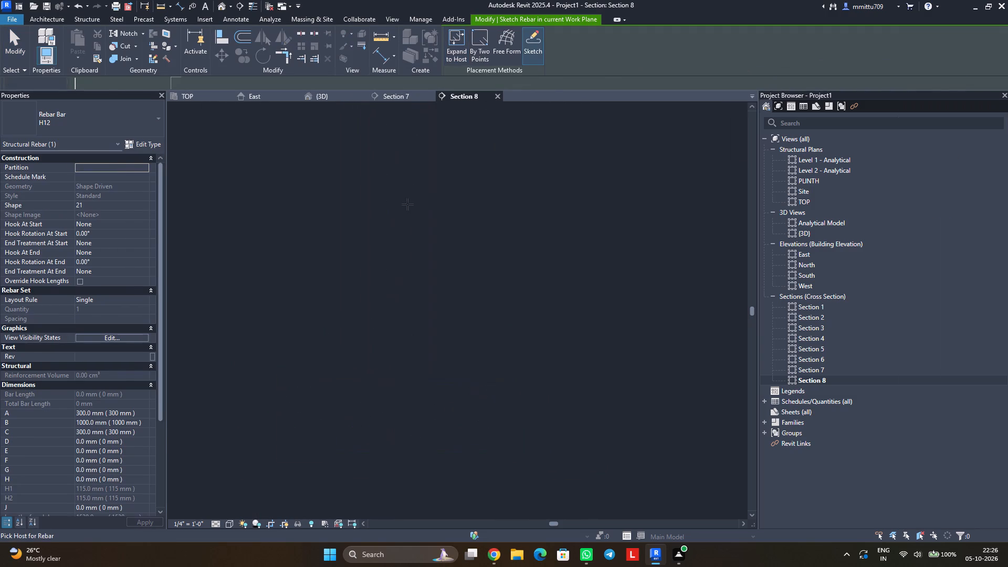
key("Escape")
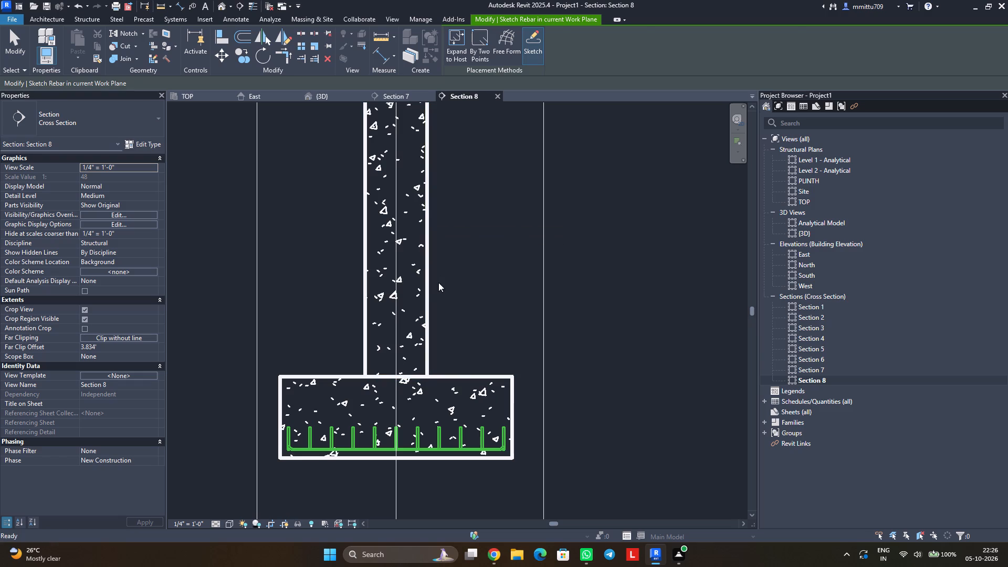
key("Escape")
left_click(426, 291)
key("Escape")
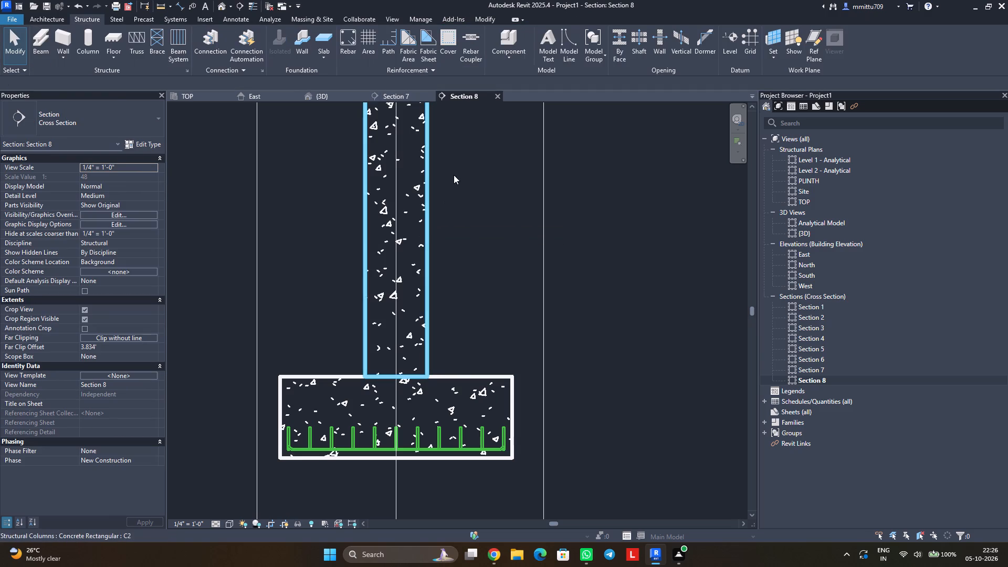
Set the rebar cover of column C2 in Section 8 to COLUMN <40 mm>.
left_click(450, 50)
left_click(426, 171)
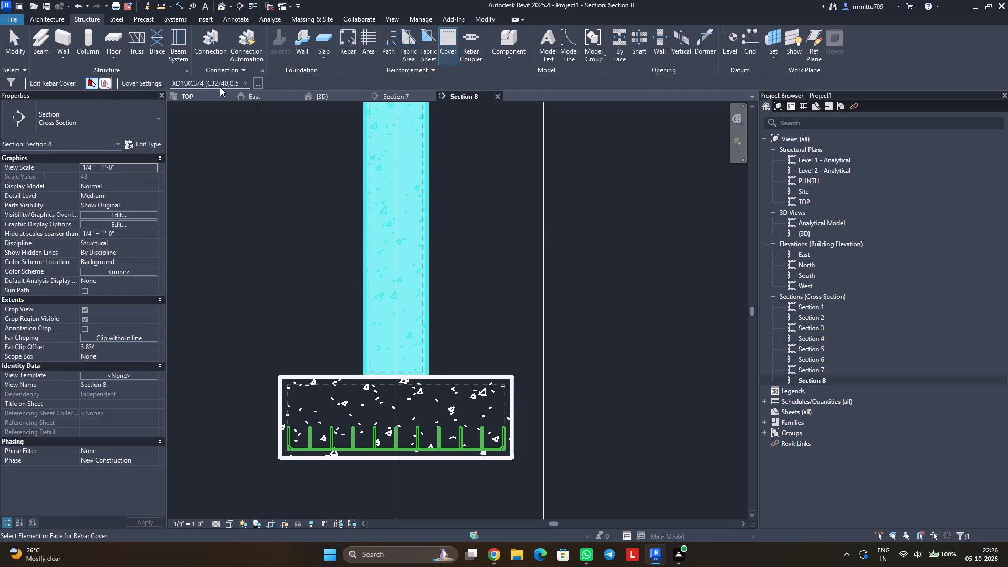
left_click(225, 84)
scroll(235, 112, "up", 3)
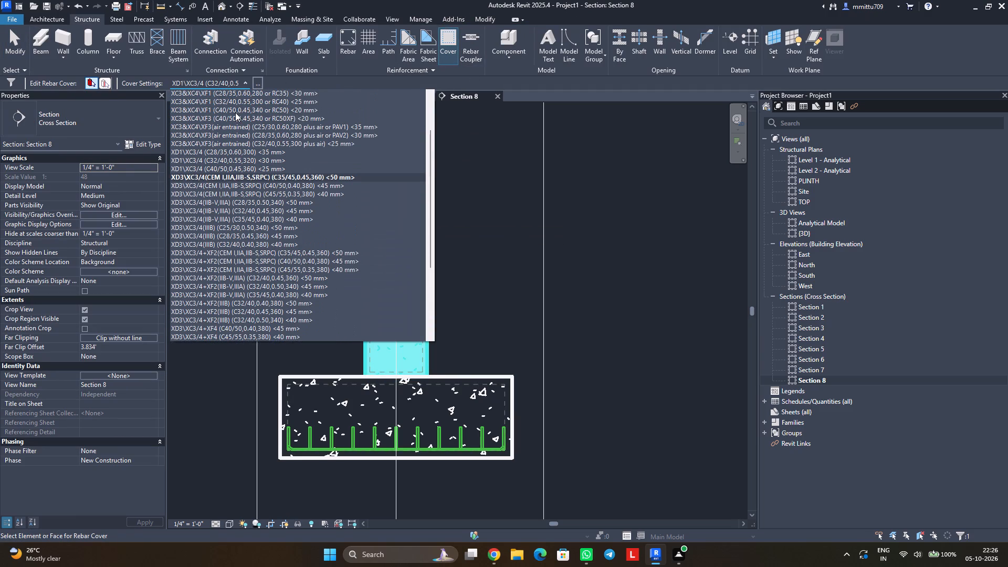
scroll(235, 112, "up", 3)
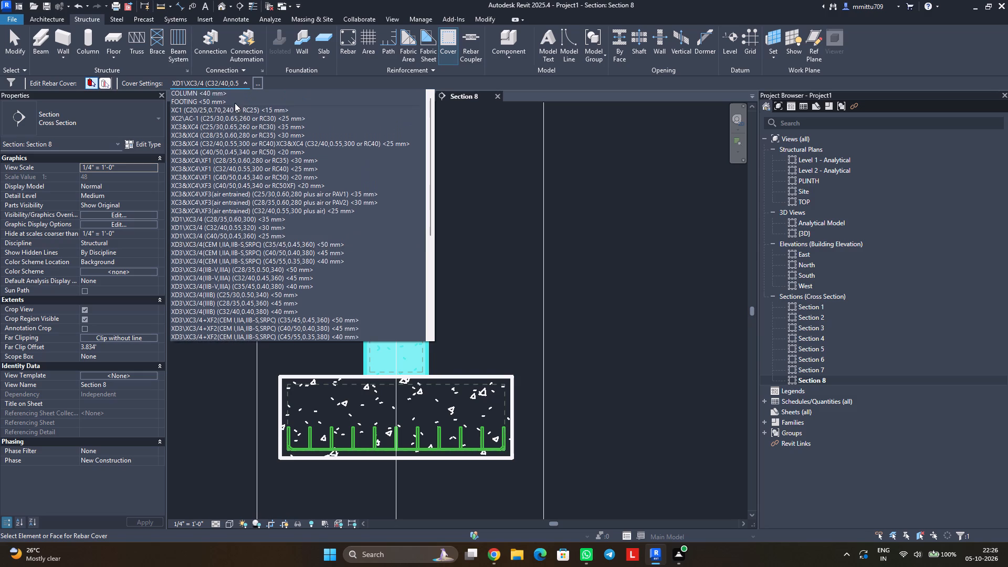
left_click(233, 95)
left_click(268, 239)
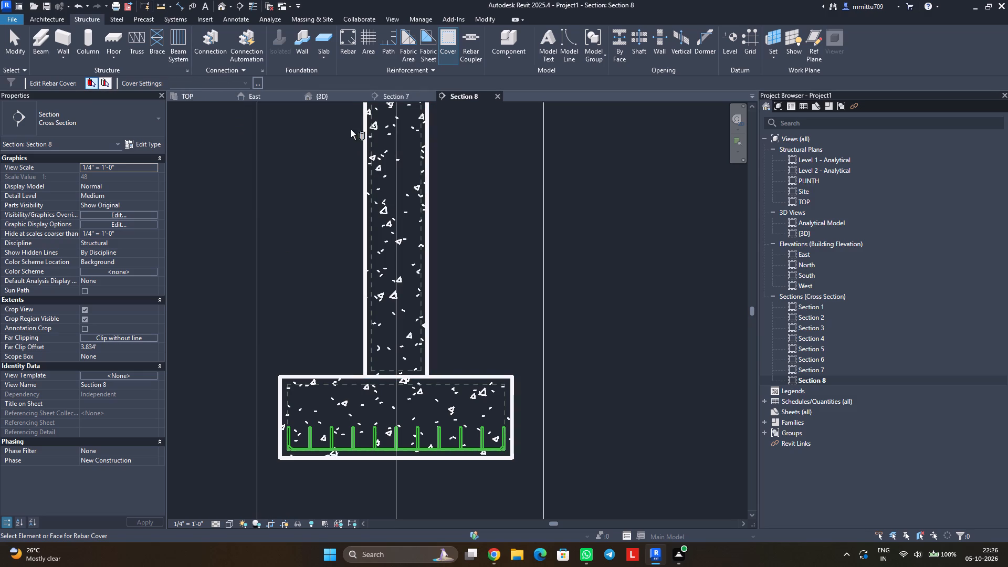
Sketch an H12 bar hosted in column C2, running vertically along its left cover line from the top to just above the footing's bottom bars.
left_click(345, 37)
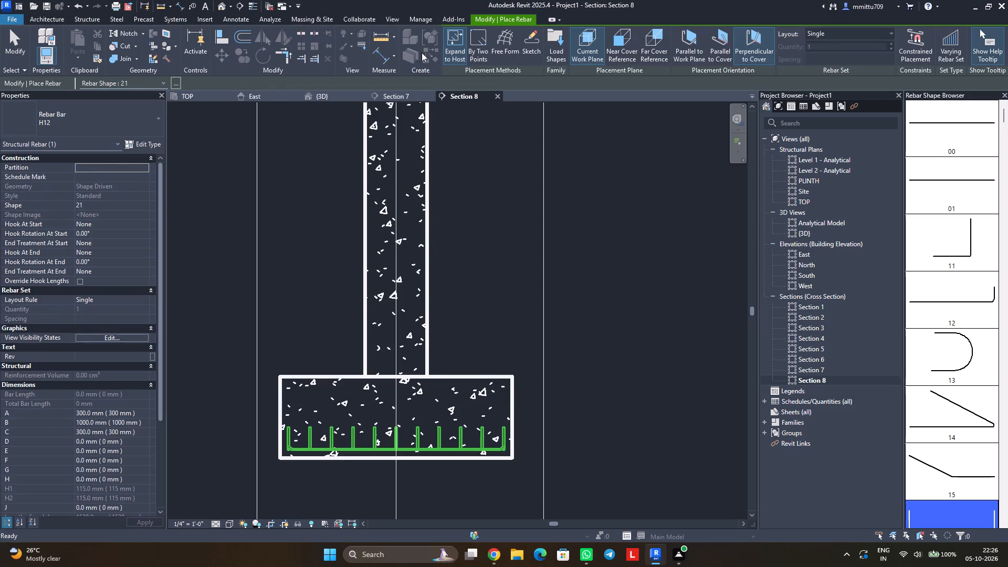
left_click(524, 47)
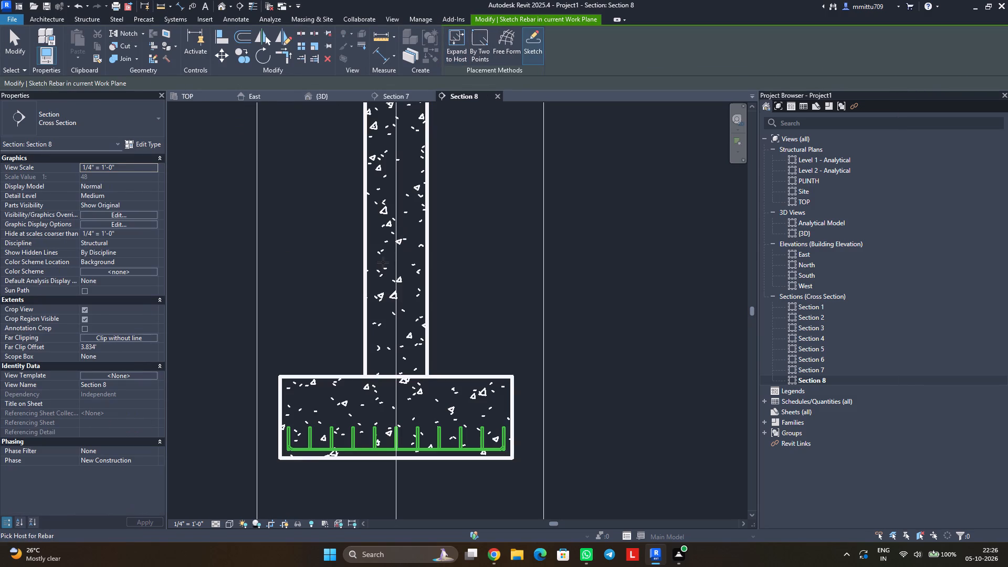
left_click(366, 248)
middle_click_drag(383, 199, 430, 474)
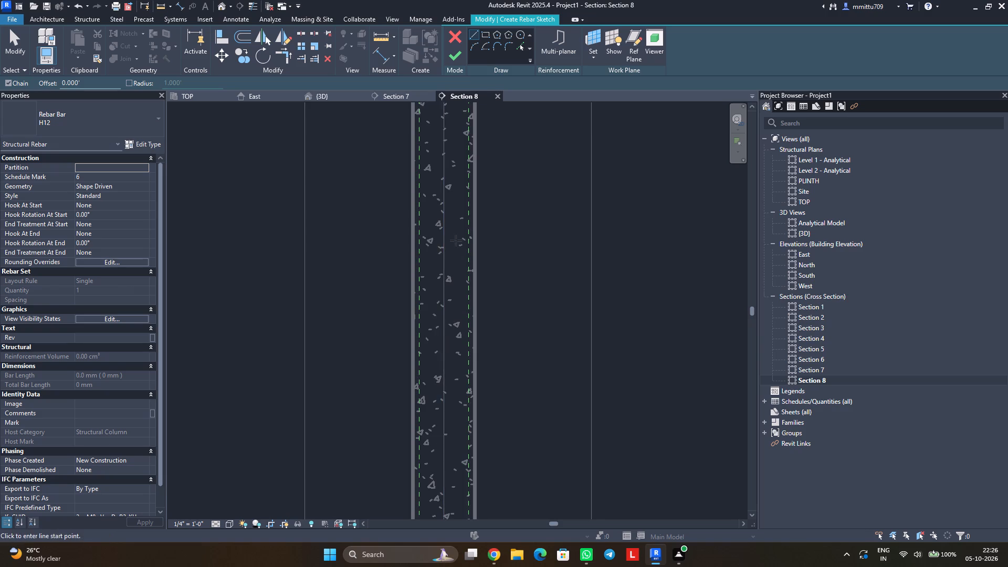
scroll(455, 240, "down", 4)
scroll(451, 234, "up", 1)
scroll(451, 234, "down", 1)
middle_click_drag(445, 208, 438, 353)
scroll(438, 335, "down", 1)
scroll(438, 339, "up", 1)
middle_click_drag(446, 178, 451, 352)
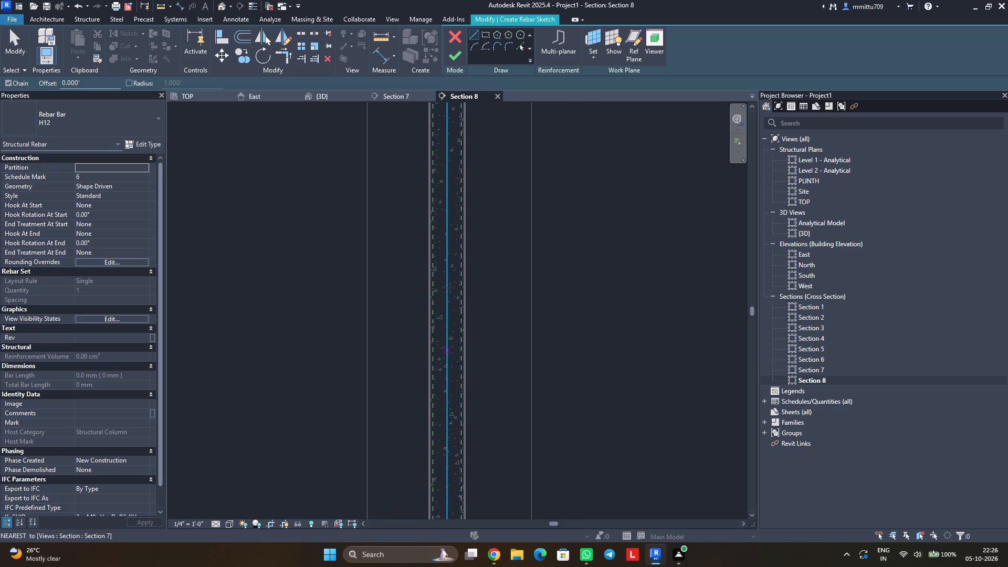
middle_click_drag(439, 163, 439, 367)
left_click(434, 218)
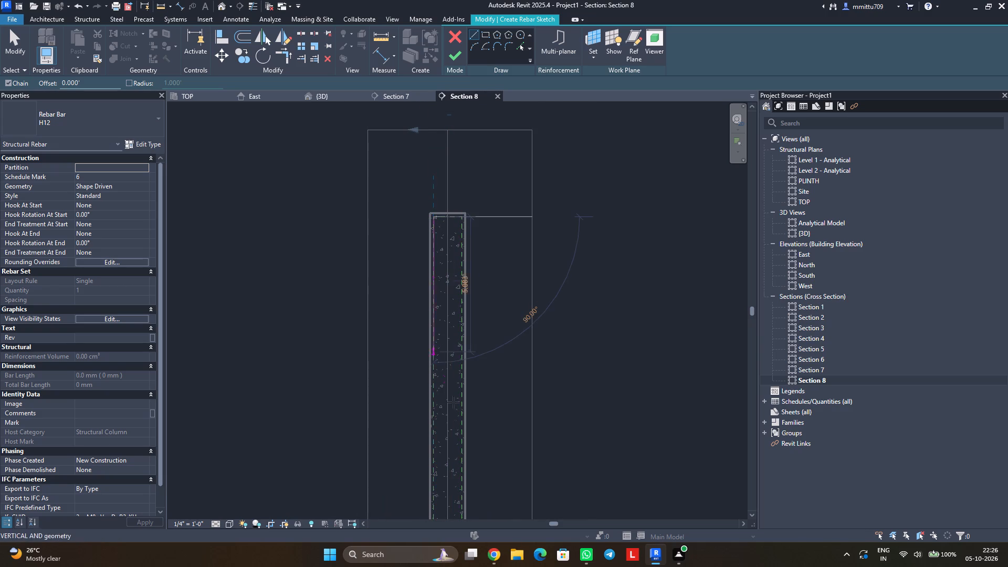
middle_click_drag(439, 474, 468, 150)
middle_click_drag(471, 458, 474, 133)
middle_click_drag(466, 383, 476, 258)
scroll(471, 274, "up", 3)
scroll(471, 274, "down", 1)
scroll(471, 274, "up", 8)
scroll(470, 251, "down", 1)
scroll(470, 251, "up", 5)
scroll(478, 246, "down", 1)
scroll(478, 246, "up", 1)
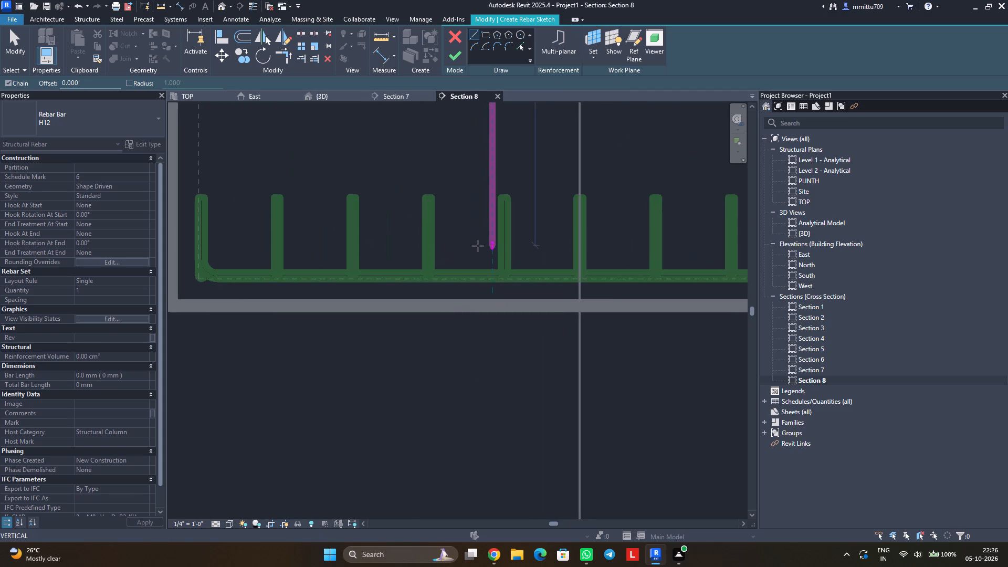
scroll(478, 246, "up", 1)
middle_click_drag(478, 246, 480, 282)
left_click(488, 290)
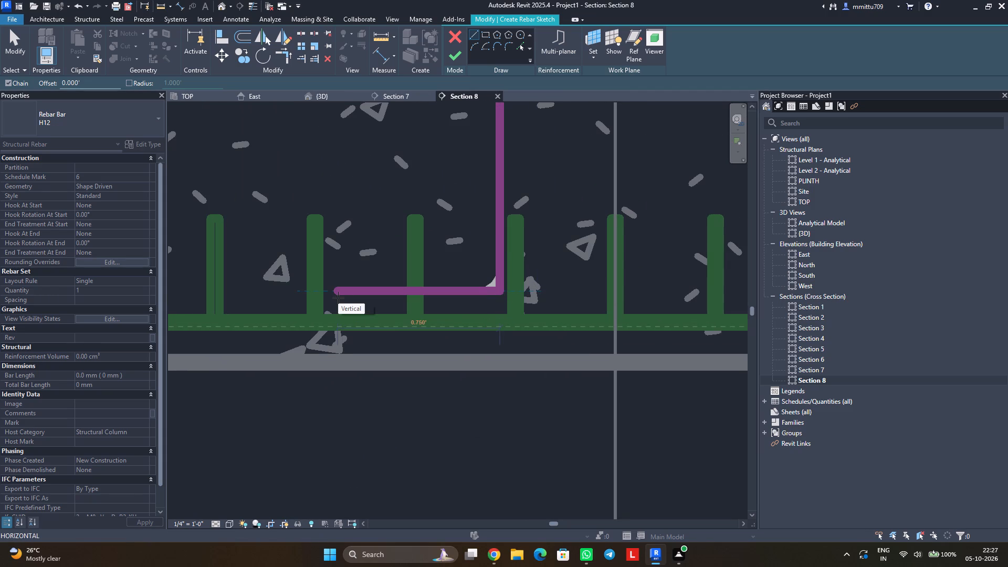
Add a 1' horizontal leg pointing outward at the foot of the vertical bar line and finish the rebar sketch.
type("1'")
key("Return")
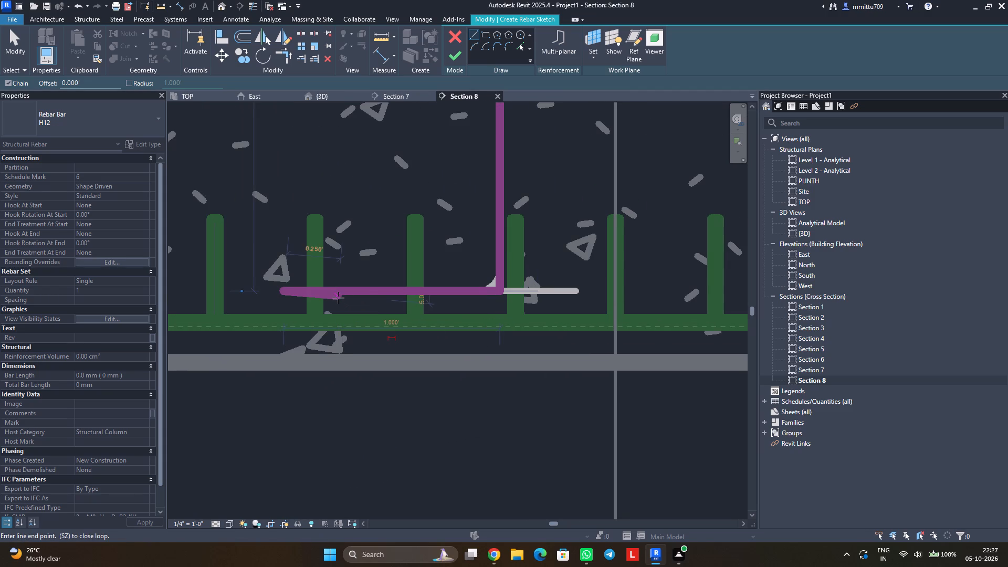
key("Escape")
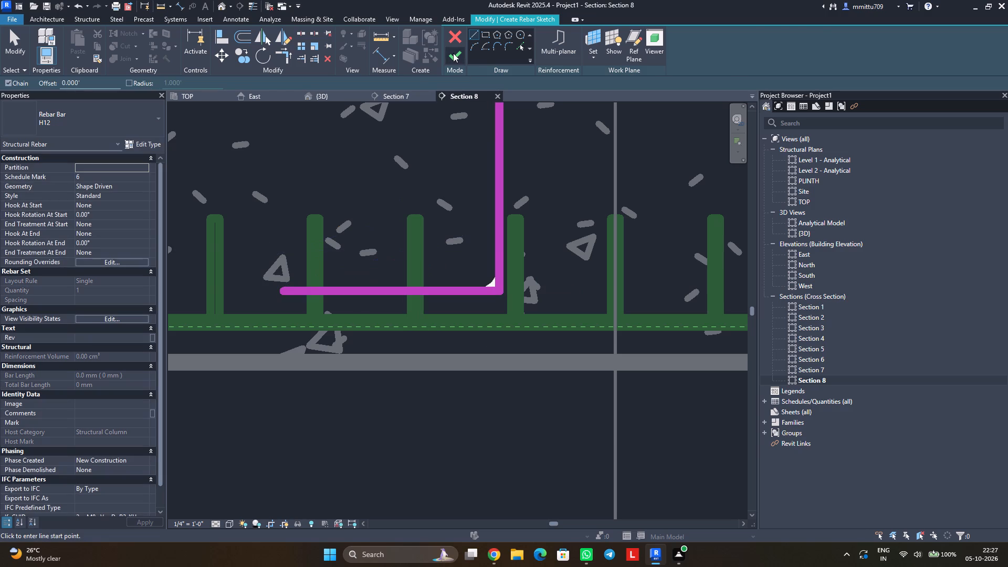
left_click(453, 53)
Sketch a second H12 bar in column C2, about 9400 mm tall, along the right cover line down to just above the footing's bottom bars.
middle_click_drag(551, 273, 487, 326)
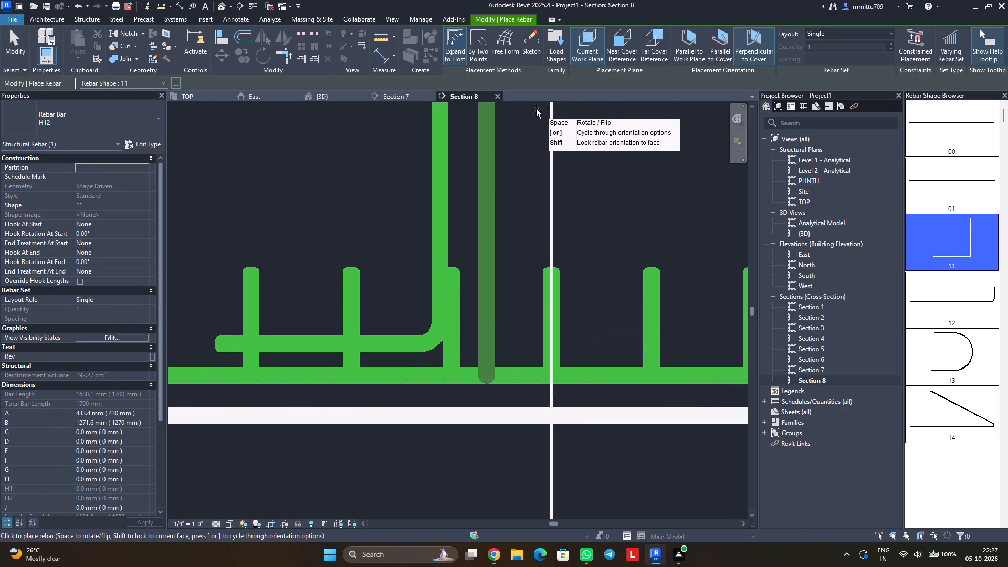
left_click(532, 48)
scroll(518, 274, "up", 1)
scroll(518, 274, "down", 6)
scroll(518, 274, "up", 1)
scroll(518, 274, "down", 3)
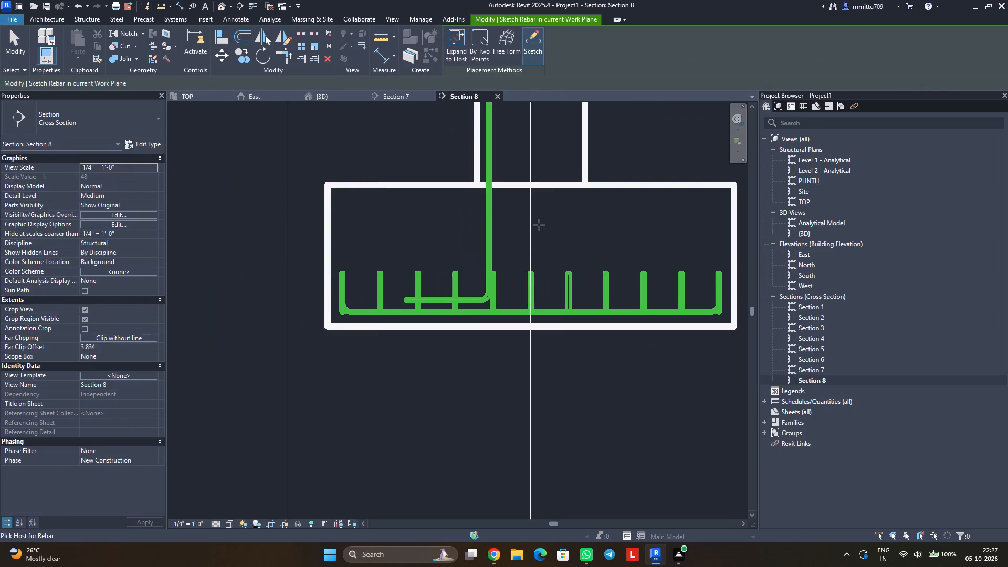
scroll(541, 215, "down", 2)
left_click(572, 148)
middle_click_drag(575, 142, 508, 422)
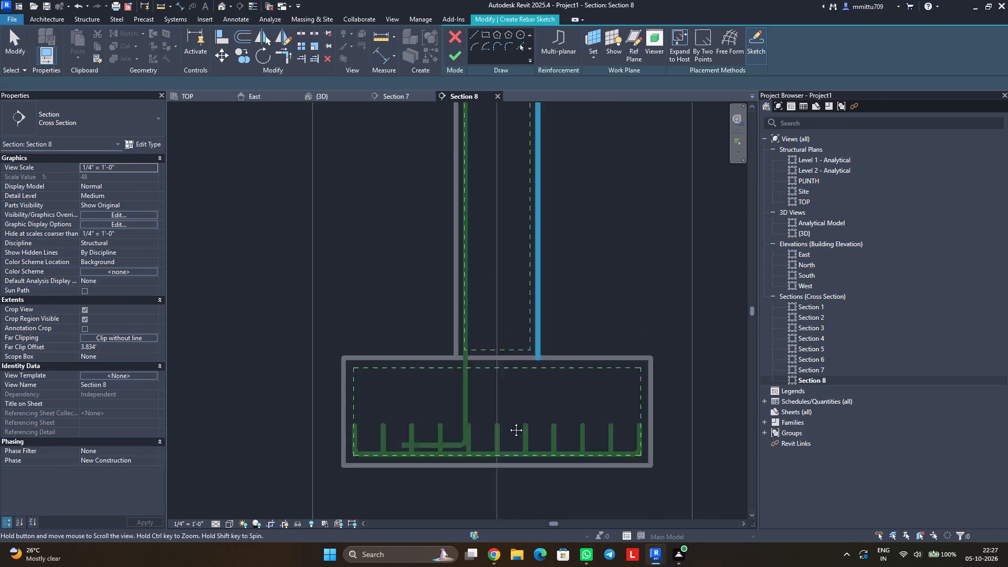
middle_click_drag(508, 422, 472, 543)
scroll(441, 314, "down", 9)
middle_click_drag(436, 209, 436, 466)
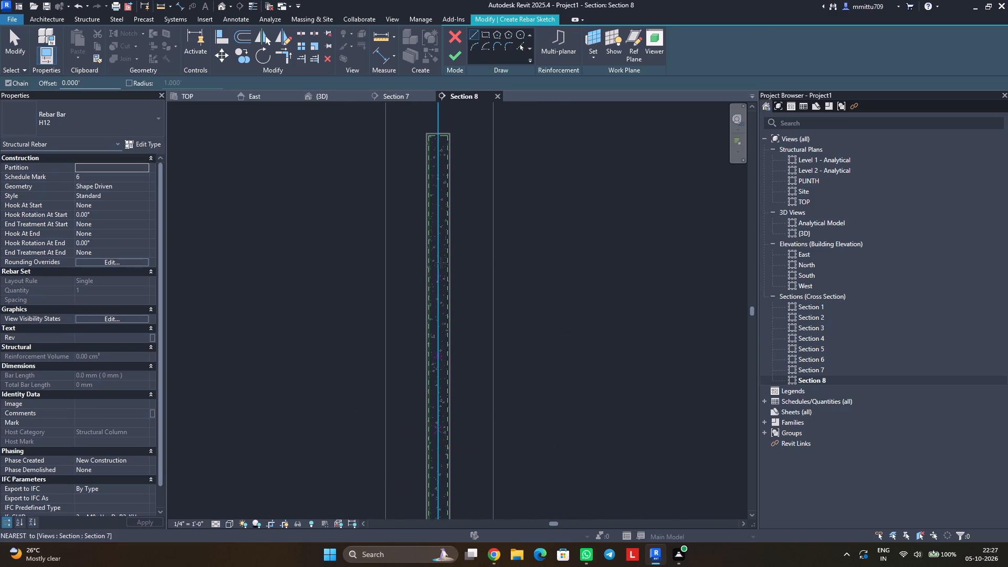
scroll(454, 138, "up", 2)
scroll(454, 138, "down", 1)
scroll(454, 138, "up", 7)
scroll(446, 138, "down", 1)
scroll(446, 138, "up", 1)
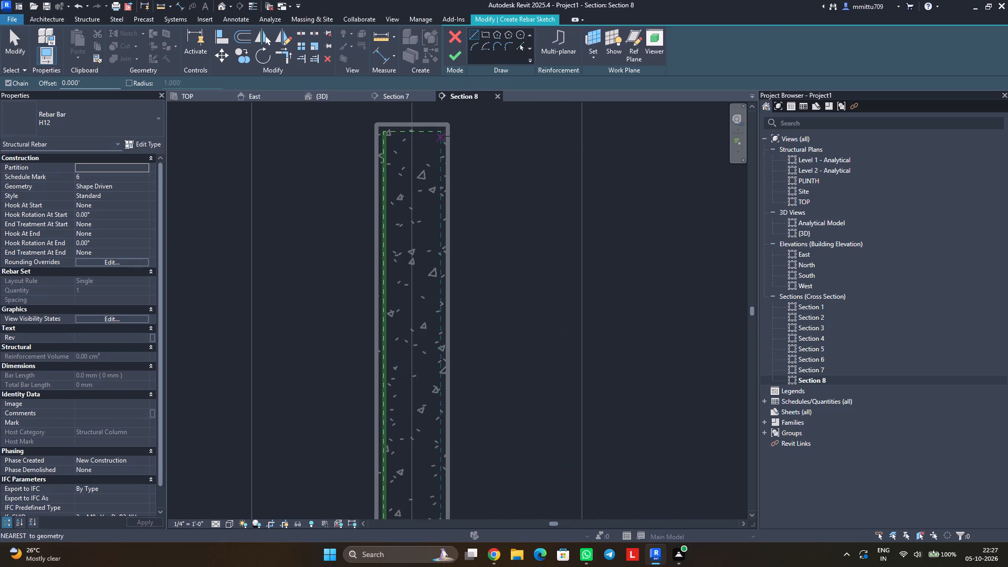
left_click(437, 133)
middle_click_drag(447, 504, 467, 345)
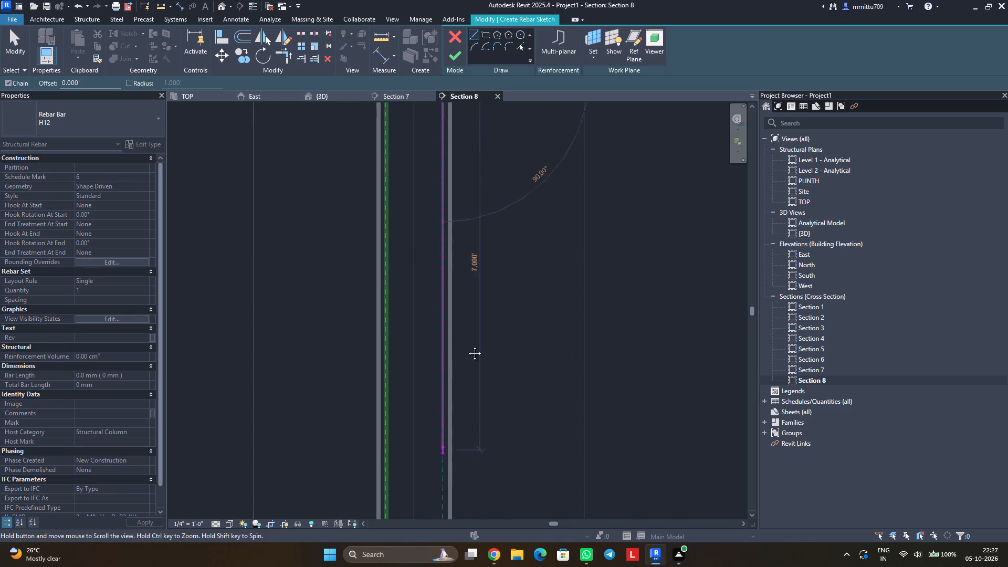
middle_click_drag(467, 345, 497, 92)
scroll(499, 528, "up", 1)
middle_click_drag(499, 528, 520, 298)
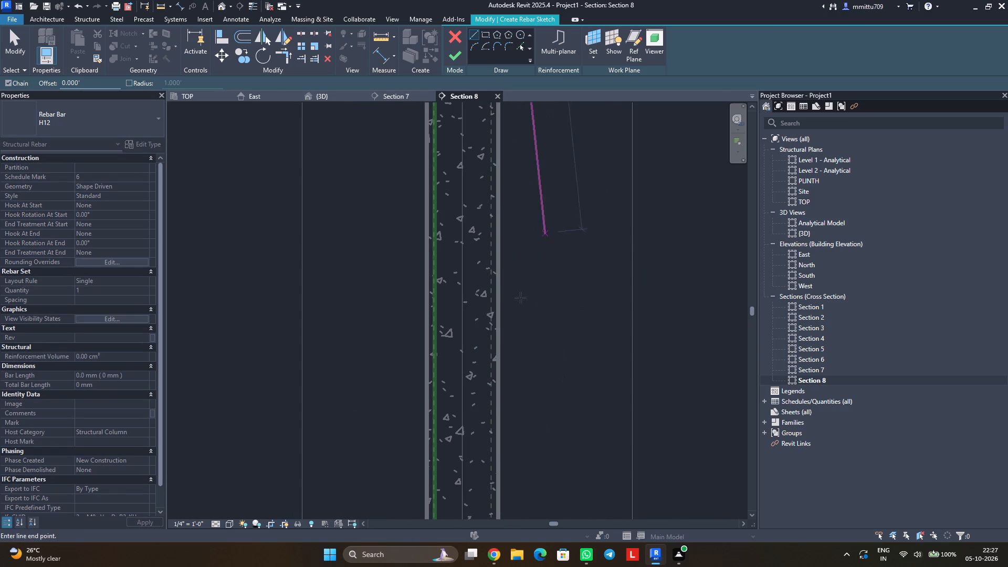
middle_click_drag(520, 298, 491, 370)
middle_click_drag(487, 388, 514, 108)
middle_click_drag(519, 512, 519, 174)
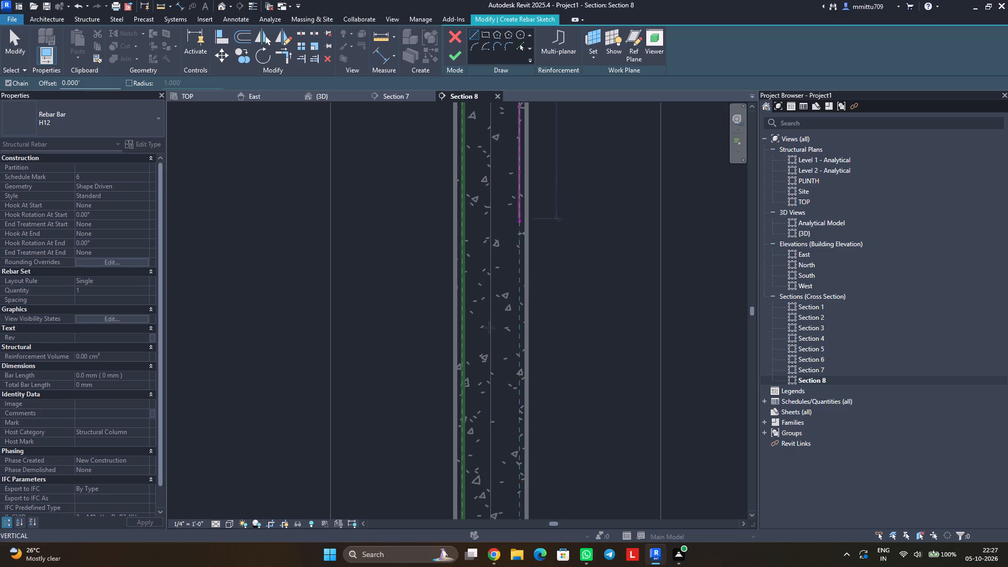
middle_click_drag(516, 451, 514, 194)
middle_click_drag(520, 470, 515, 387)
scroll(514, 413, "up", 2)
scroll(514, 413, "down", 1)
scroll(513, 409, "up", 3)
scroll(513, 409, "down", 1)
scroll(513, 405, "up", 1)
scroll(513, 405, "down", 1)
scroll(513, 405, "up", 3)
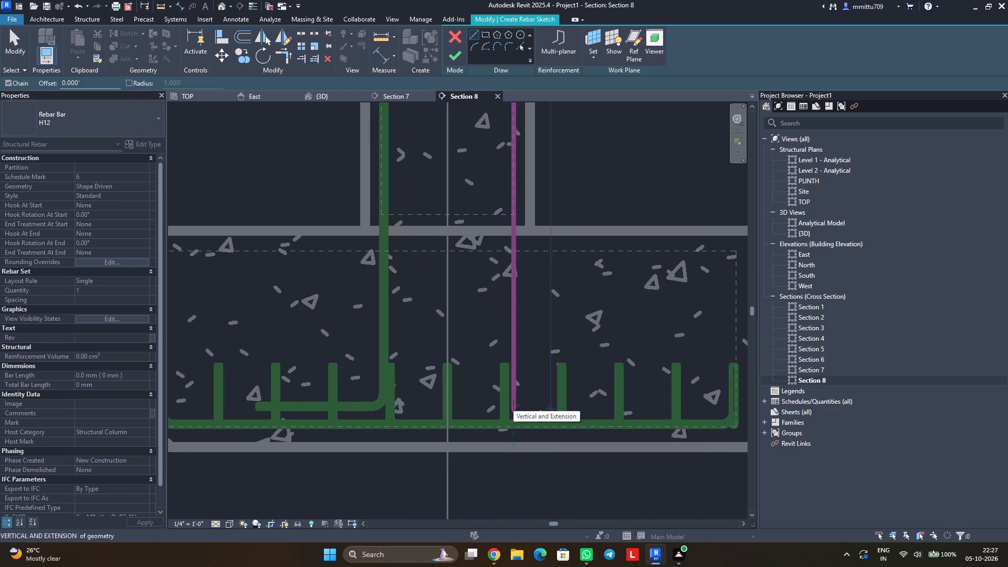
left_click(513, 404)
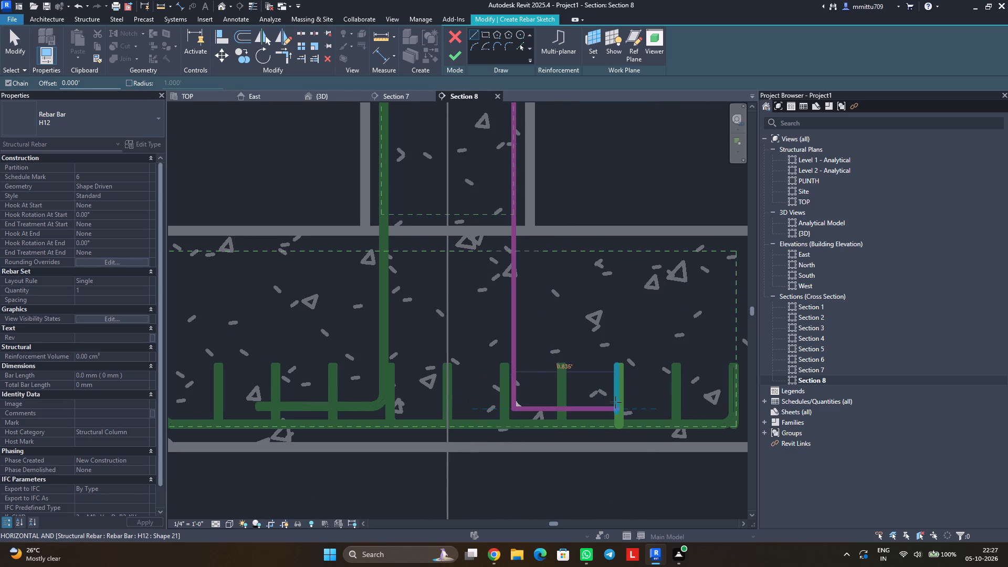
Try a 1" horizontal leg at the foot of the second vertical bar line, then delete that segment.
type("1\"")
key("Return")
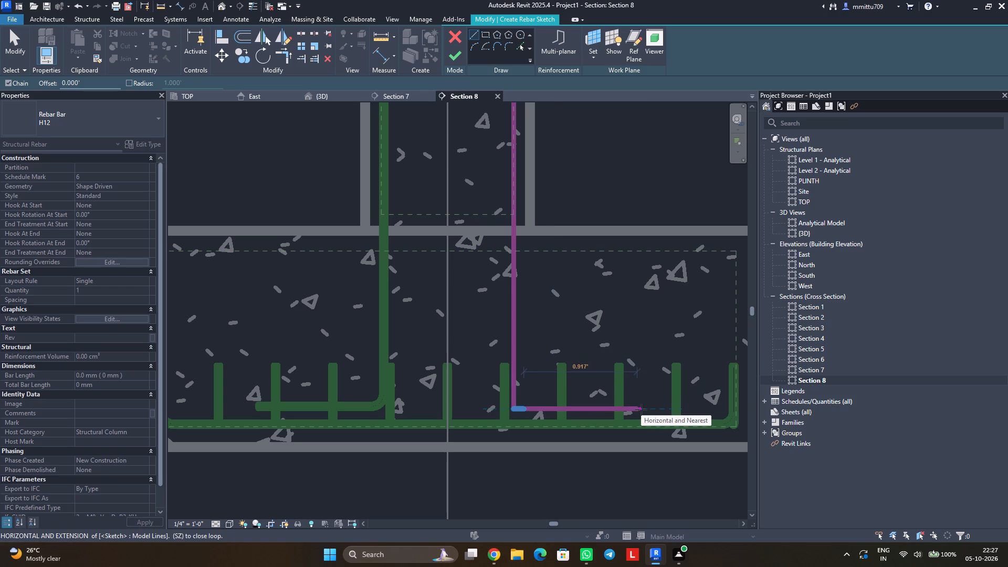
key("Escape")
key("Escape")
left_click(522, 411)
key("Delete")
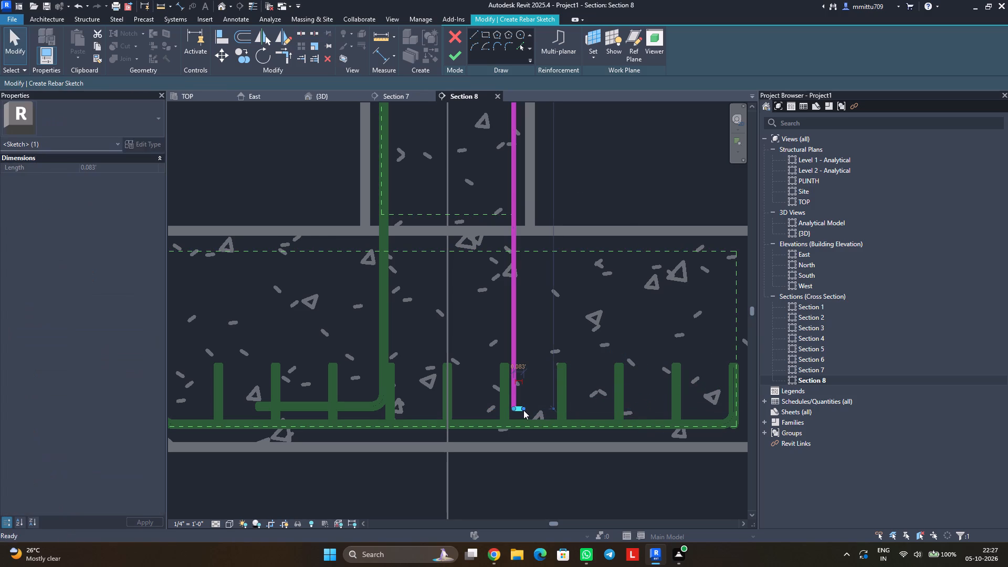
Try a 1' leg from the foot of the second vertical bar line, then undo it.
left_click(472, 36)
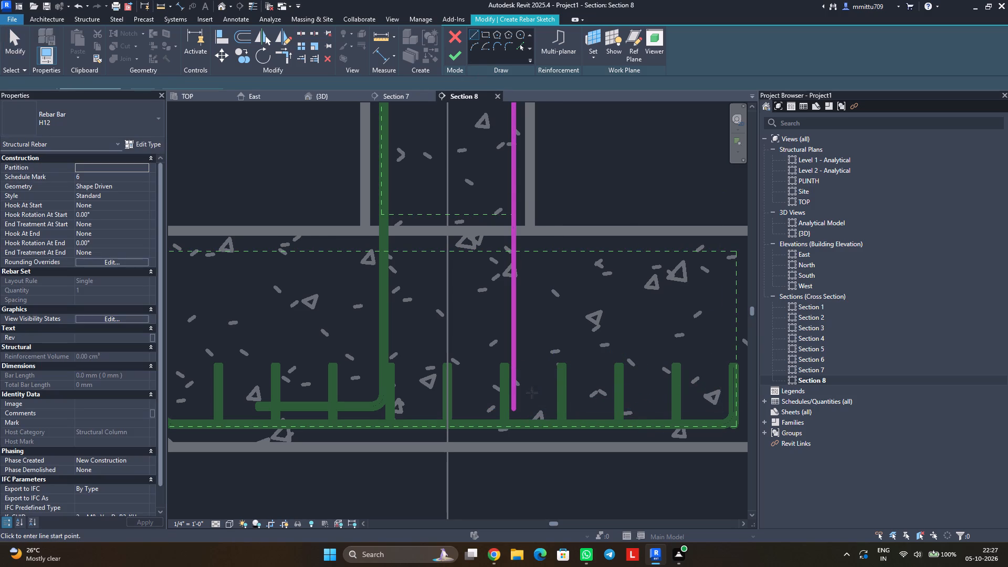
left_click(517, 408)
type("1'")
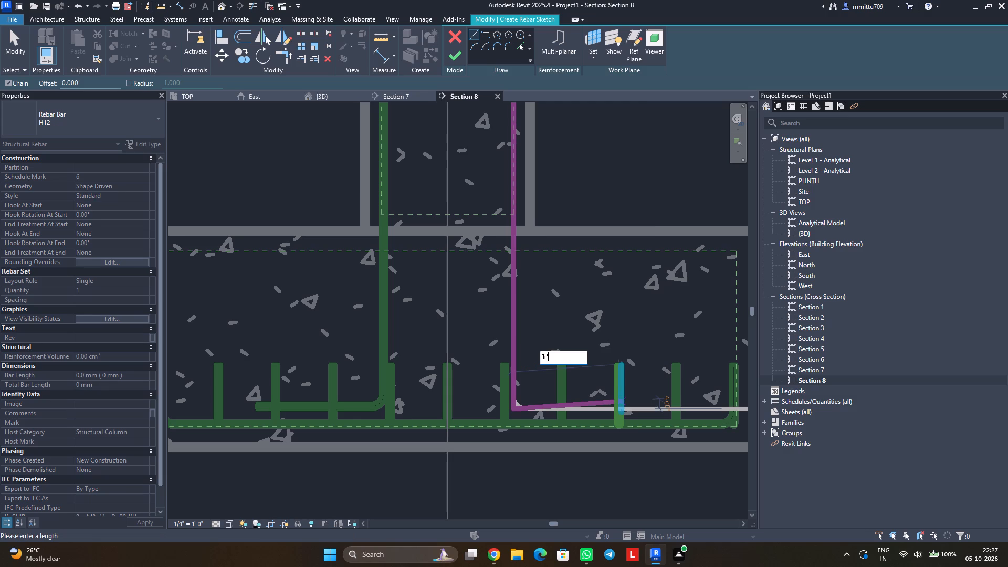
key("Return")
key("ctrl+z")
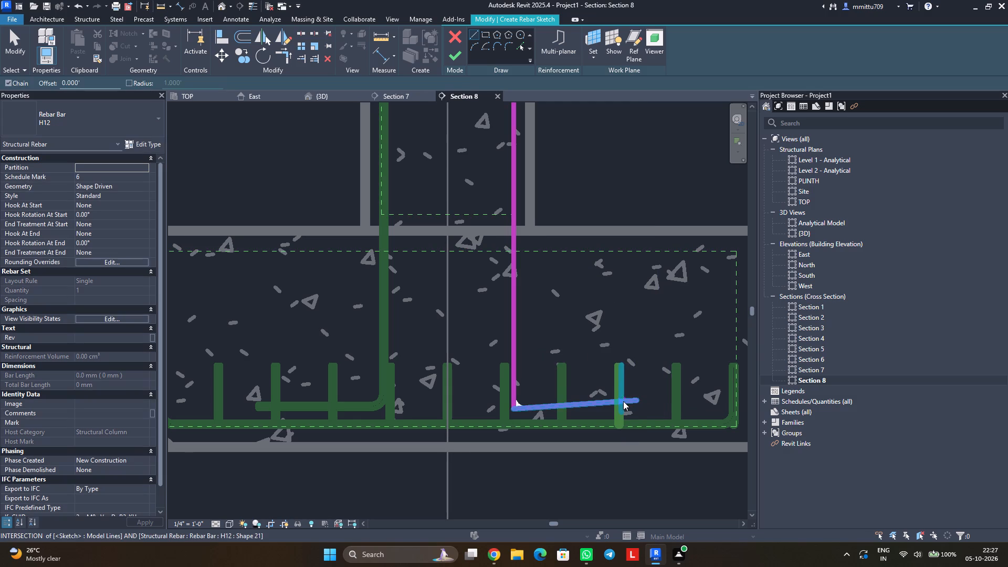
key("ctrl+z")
Draw a 1' horizontal leg pointing outward from the foot of the second vertical bar line and finish the rebar sketch.
left_click(516, 408)
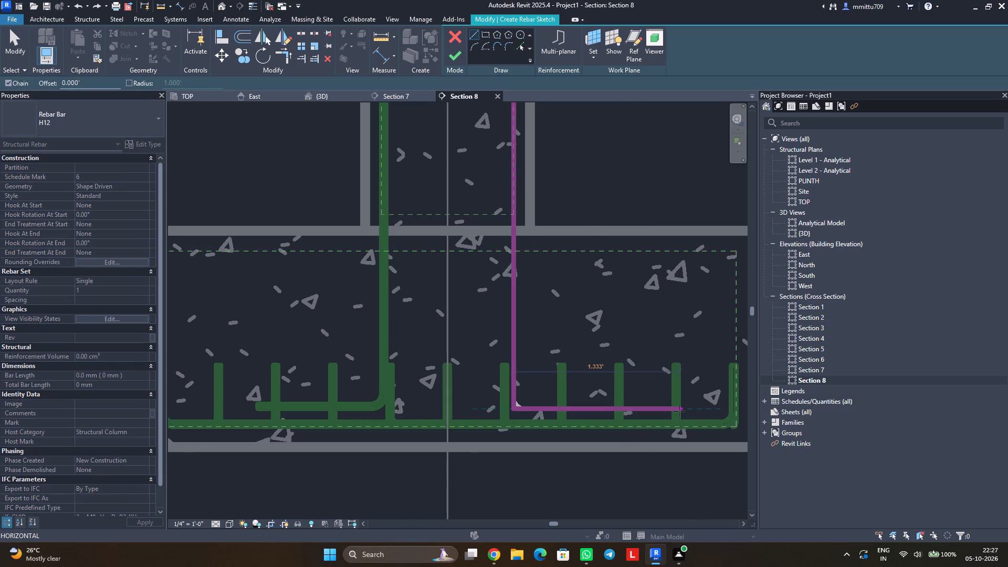
key("1")
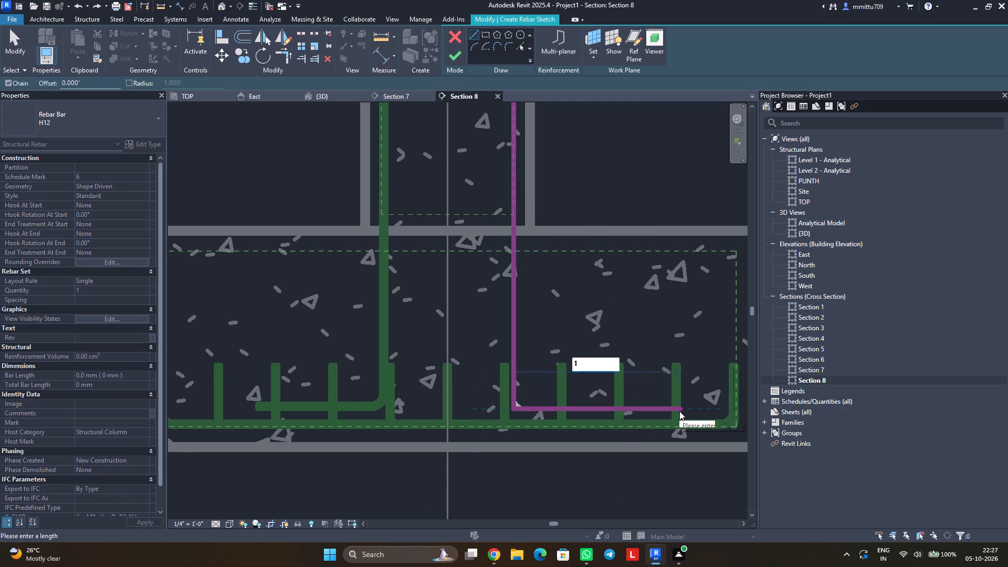
key("apostrophe")
key("Return")
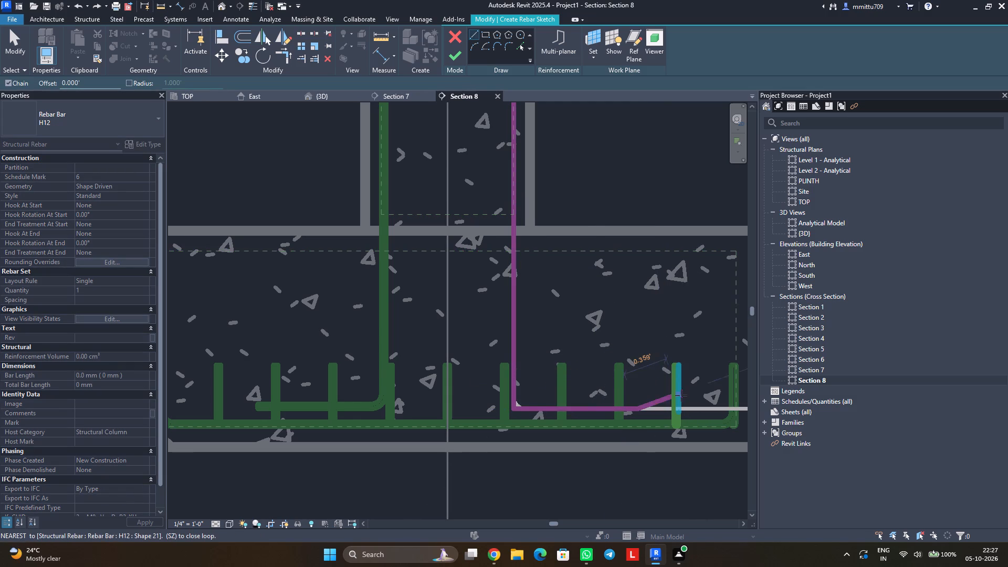
key("Escape")
key("Escape")
left_click(458, 57)
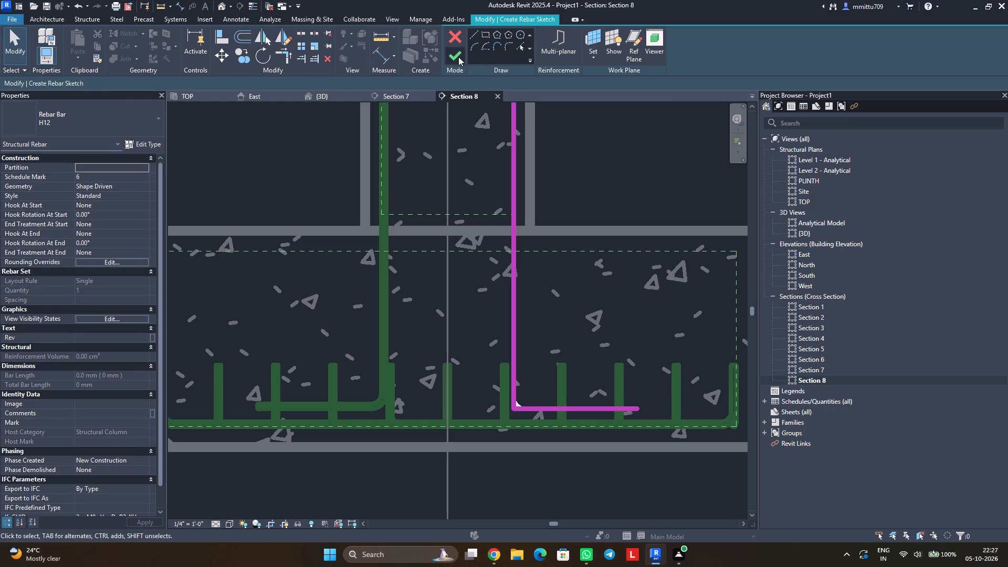
key("Escape")
key("Escape")
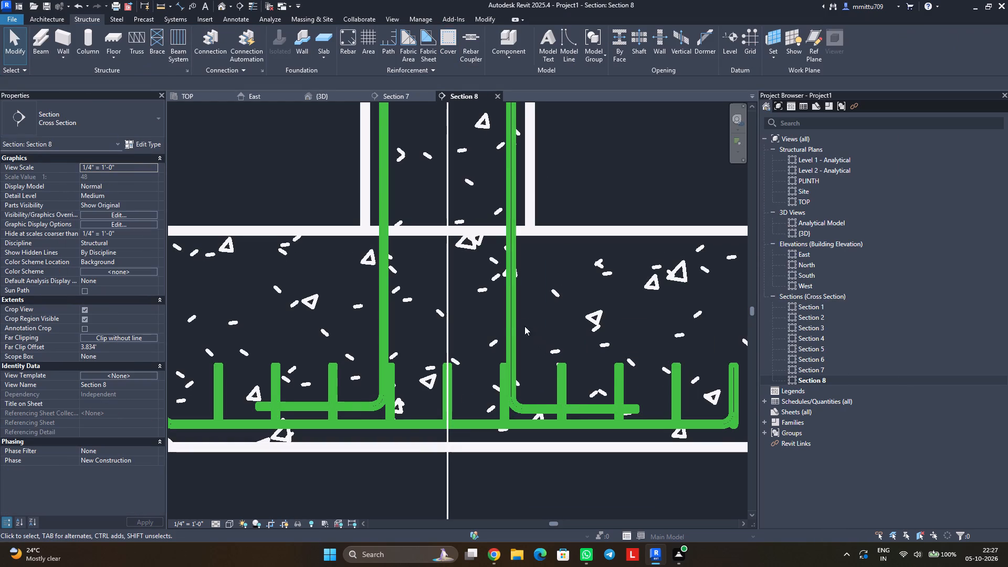
Change the rebar set layout rule of the right L-shaped column bar from Single to a multi-bar layout.
left_click(516, 319)
left_click(548, 35)
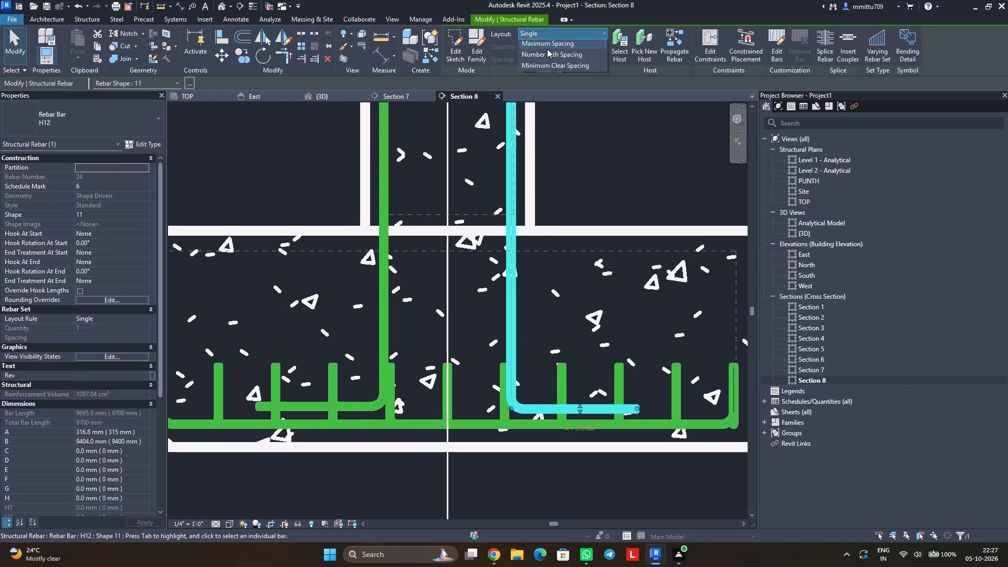
left_click(548, 65)
left_click(593, 170)
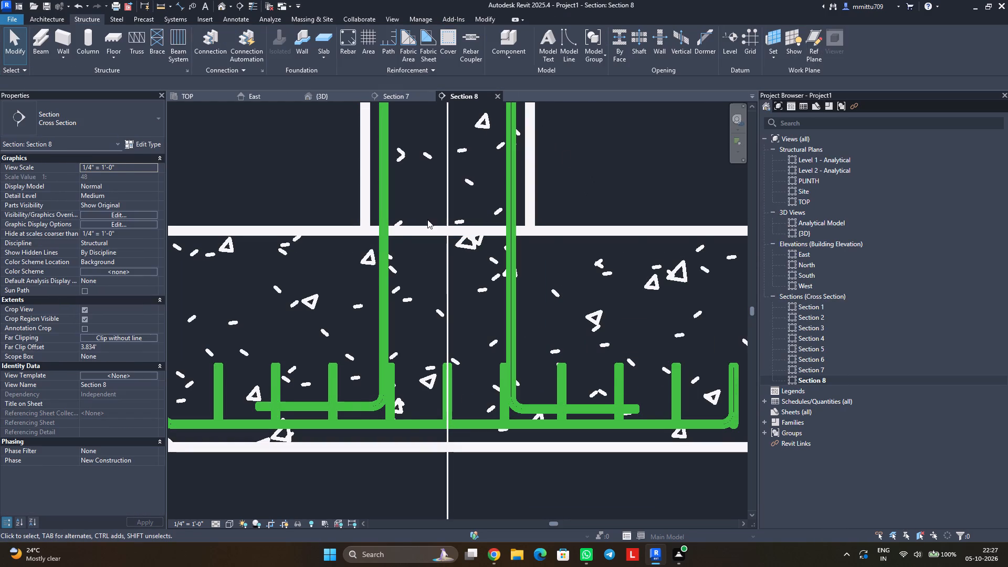
Change the rebar set layout rule of the left L-shaped column bar in Section 8 to Maximum Spacing.
left_click(388, 230)
key("Escape")
left_click(383, 267)
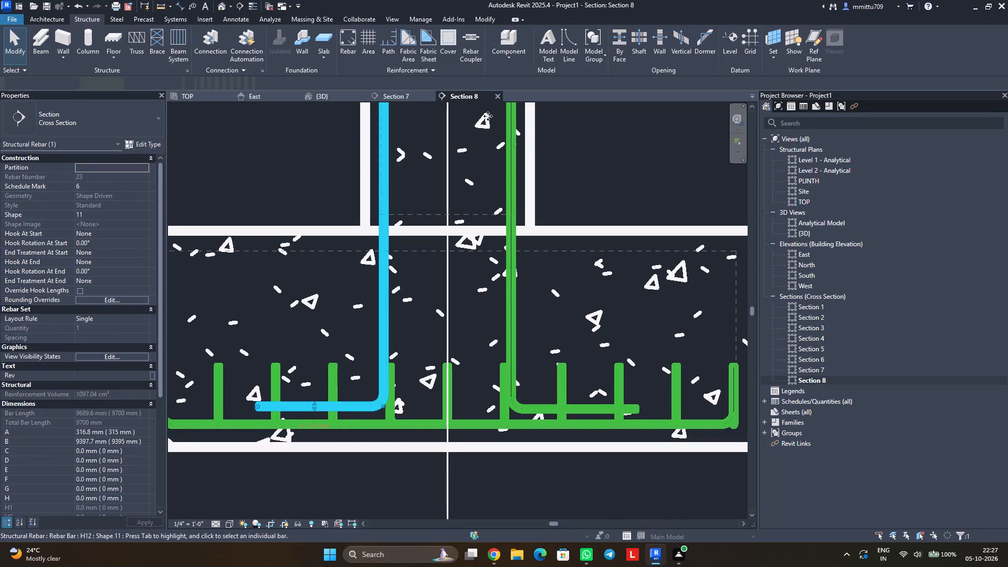
left_click(540, 36)
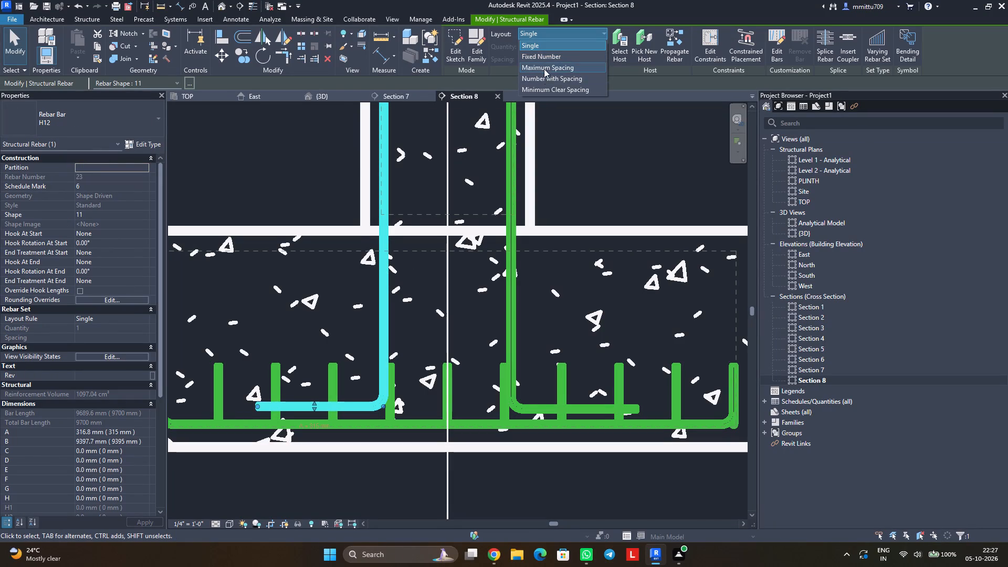
left_click(545, 67)
left_click(613, 176)
Examine the L-shaped column bars and the footing reinforcement in Section 8 and Section 7.
scroll(435, 255, "down", 1)
scroll(435, 255, "up", 2)
scroll(435, 255, "down", 4)
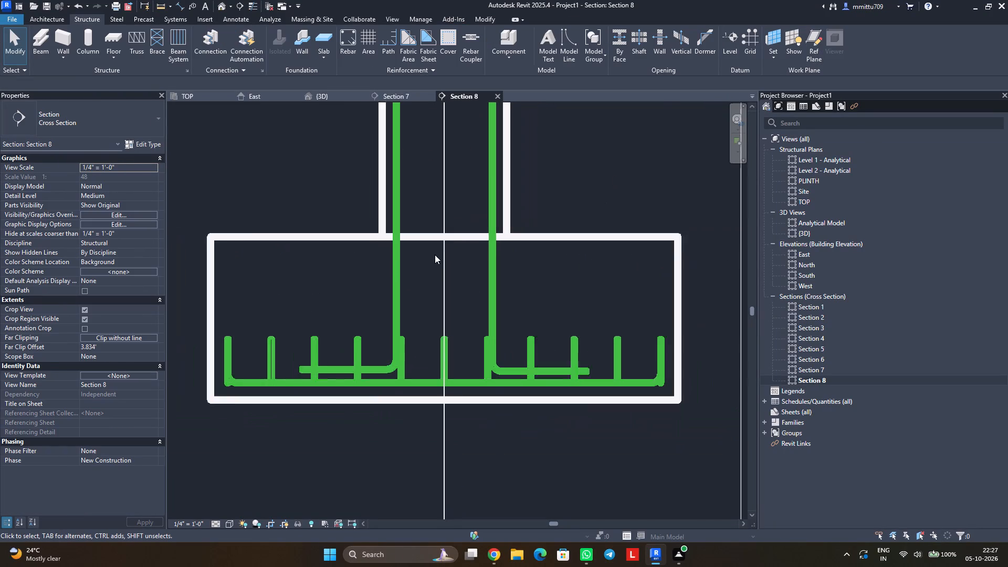
scroll(435, 255, "down", 2)
scroll(435, 255, "up", 1)
left_click(418, 98)
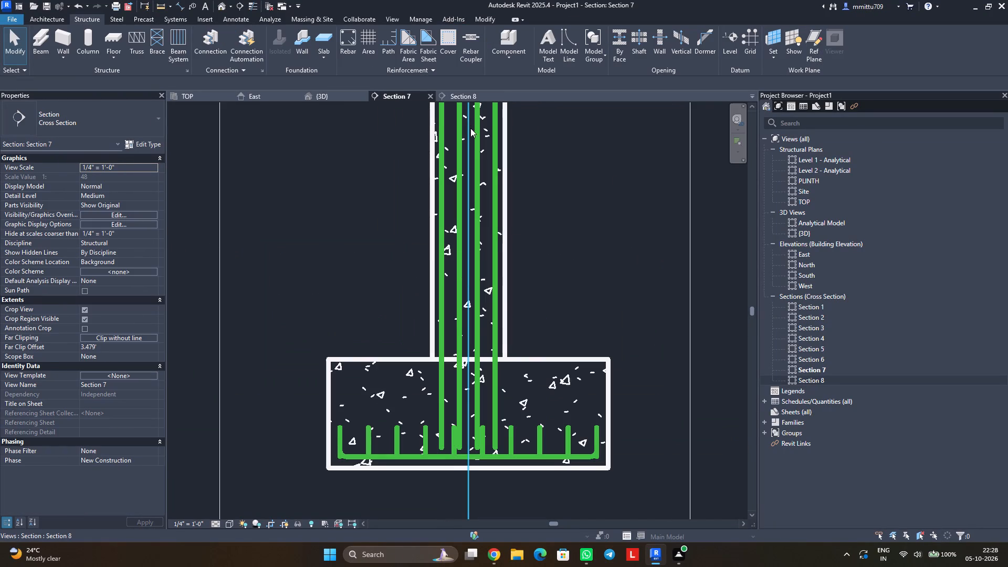
left_click(470, 96)
scroll(433, 219, "down", 7)
scroll(433, 219, "up", 1)
scroll(433, 219, "down", 1)
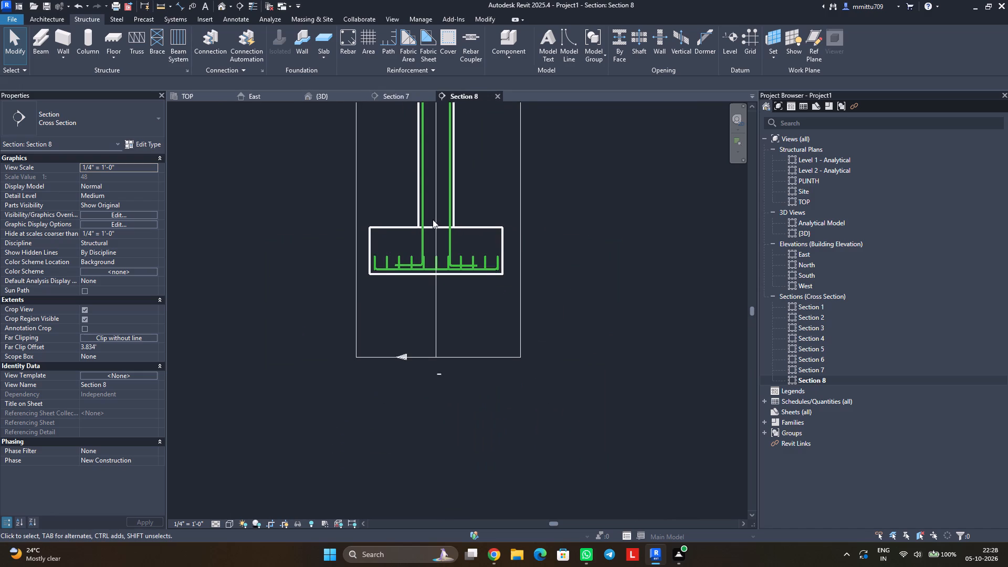
middle_click_drag(436, 203, 449, 312)
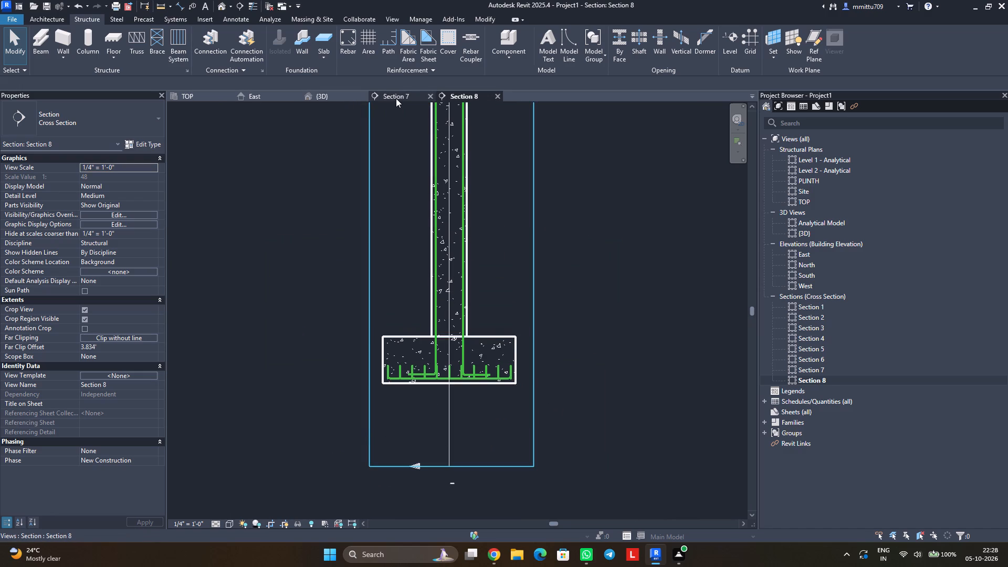
Place a shape 52 stirrup parallel to cover in the column just above the footing in Section 7.
left_click(397, 99)
left_click(352, 43)
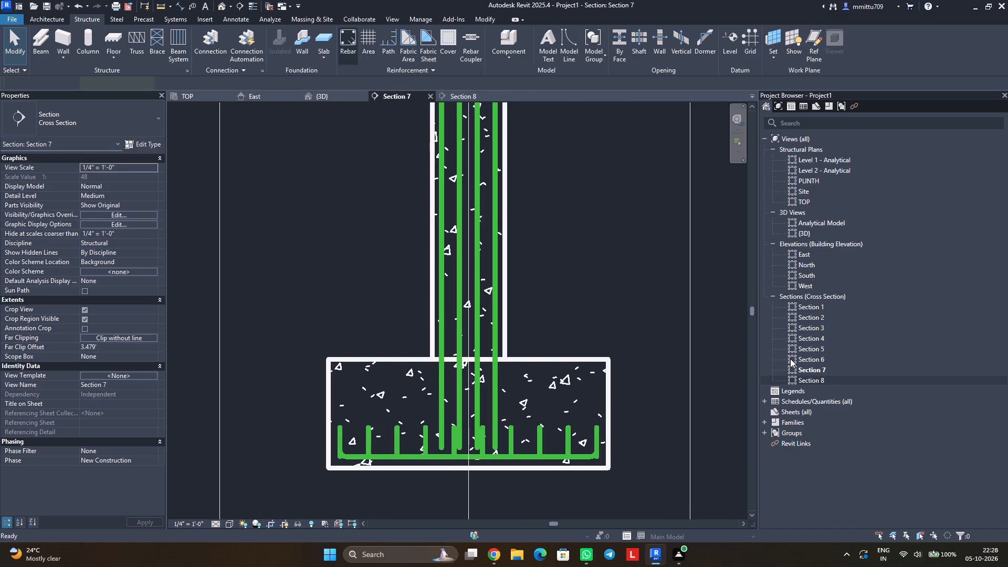
scroll(916, 385, "down", 1)
scroll(921, 387, "up", 1)
scroll(922, 388, "down", 1)
scroll(922, 388, "up", 1)
scroll(922, 388, "down", 1)
scroll(927, 388, "up", 1)
scroll(927, 388, "down", 5)
scroll(927, 388, "up", 1)
scroll(927, 388, "down", 5)
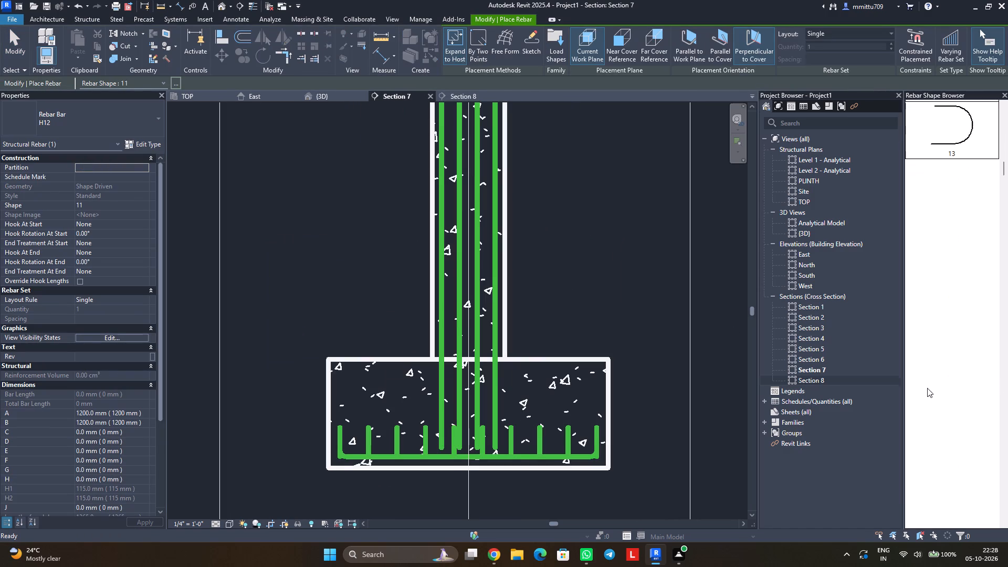
scroll(927, 388, "down", 17)
scroll(927, 388, "up", 1)
scroll(927, 388, "down", 3)
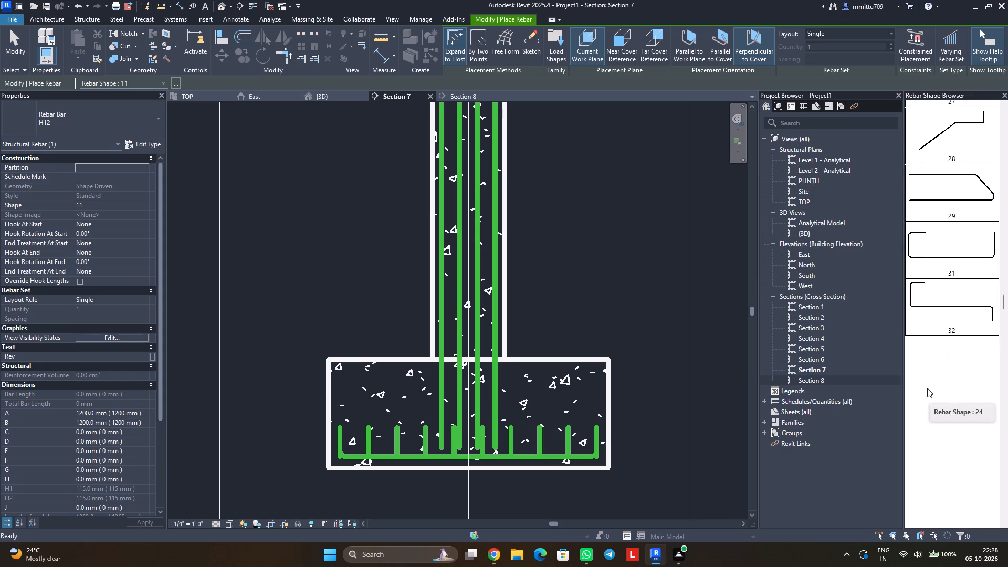
scroll(927, 388, "down", 14)
scroll(927, 388, "up", 1)
scroll(927, 388, "down", 2)
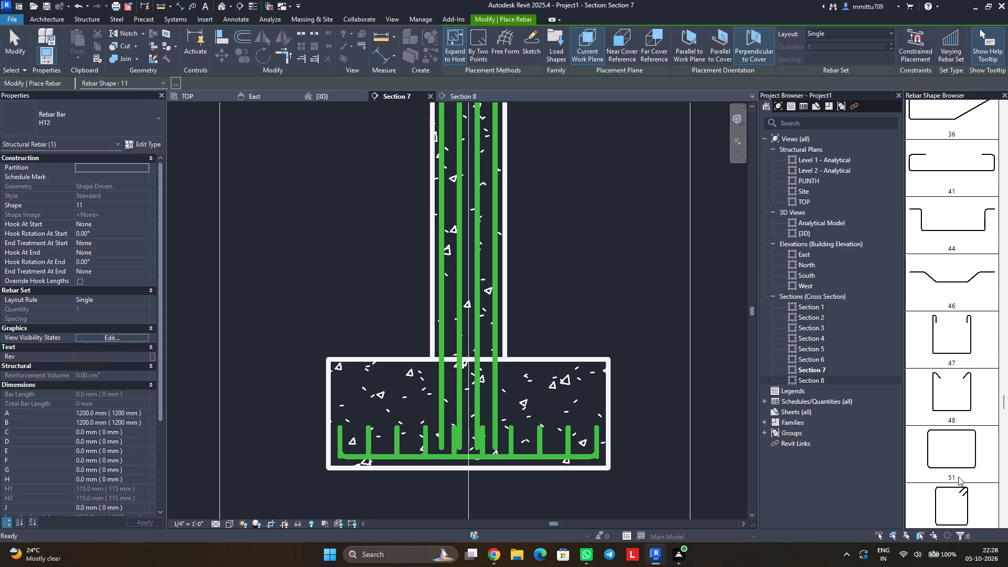
left_click(961, 490)
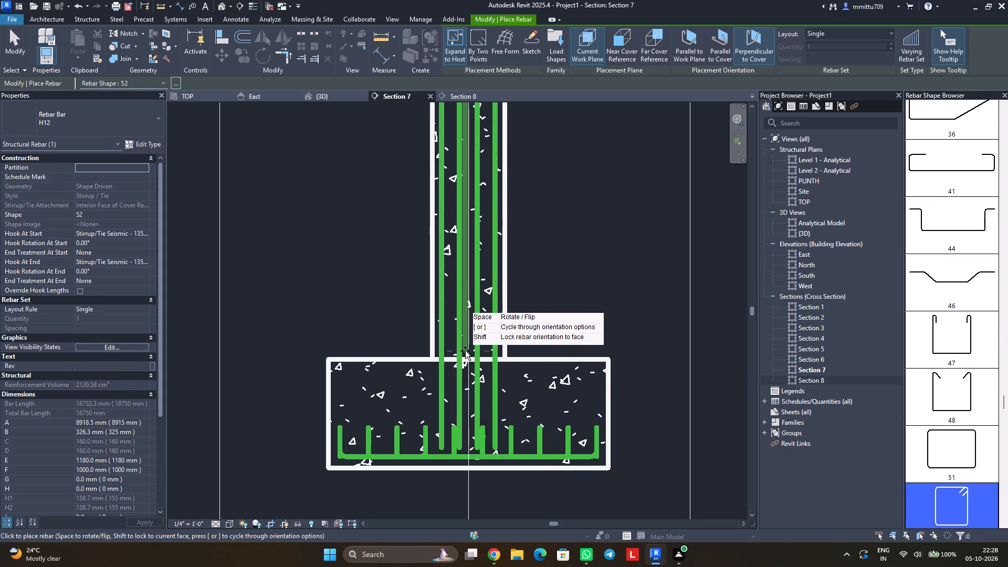
left_click(708, 41)
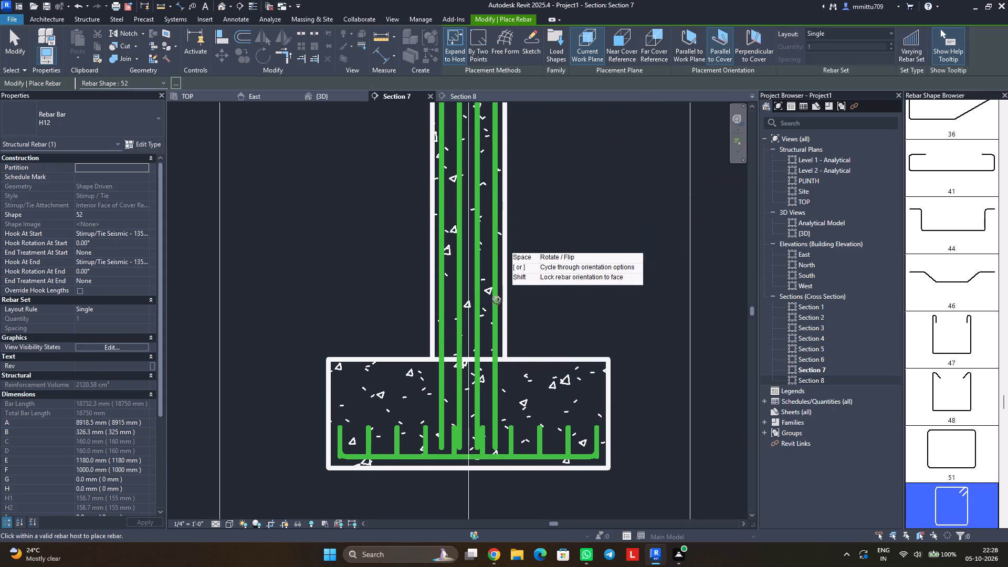
left_click(472, 352)
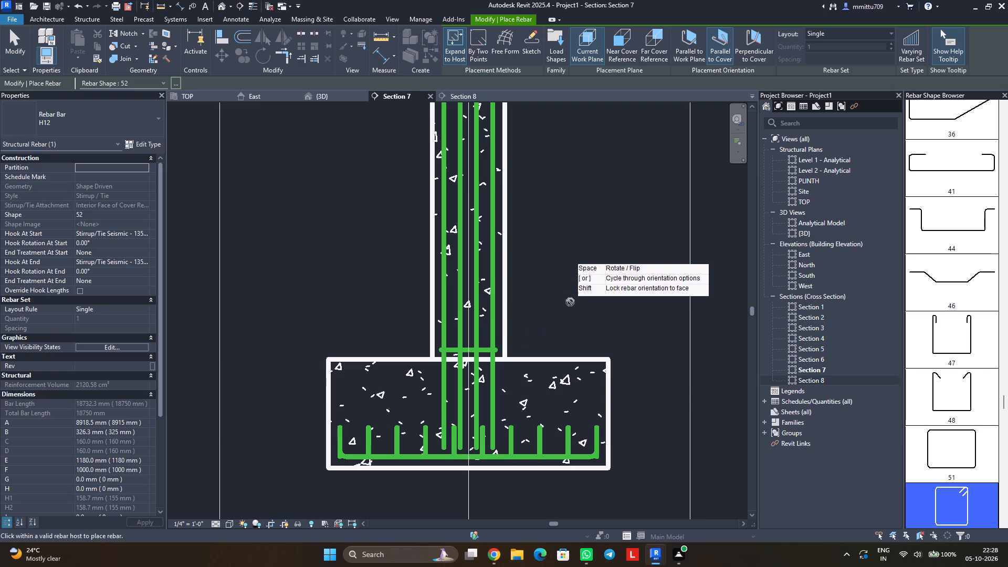
key("Escape")
key("Escape")
Distribute the new column stirrup with the Maximum Spacing layout at 6" spacing.
left_click(489, 348)
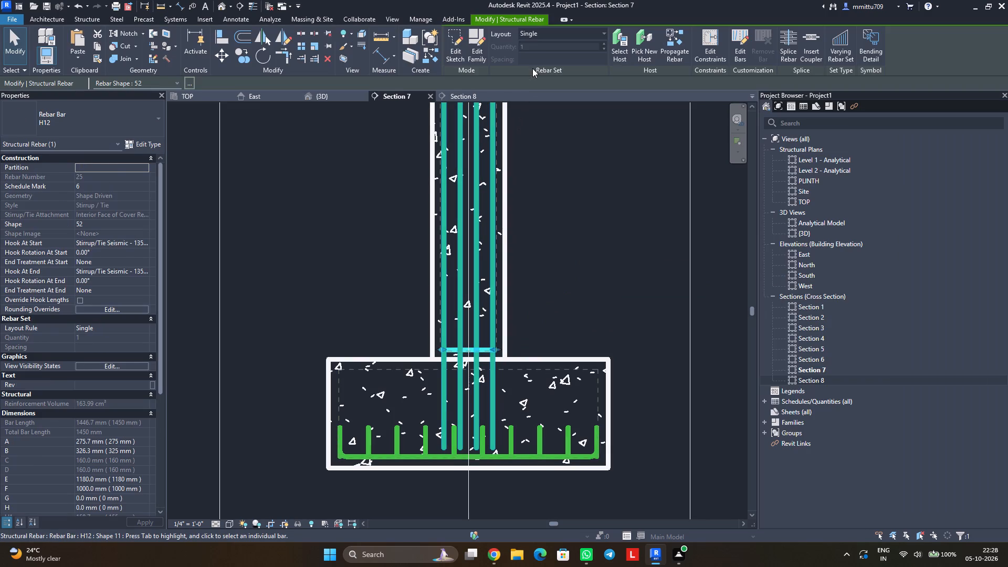
left_click(555, 31)
left_click(555, 66)
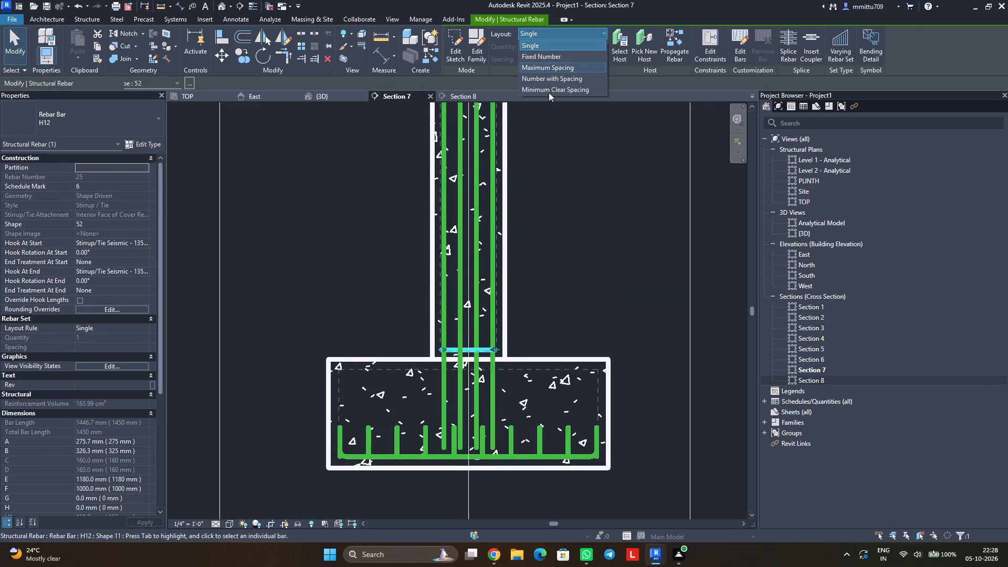
left_click(562, 61)
type("6+\"")
key("Return")
left_click(573, 219)
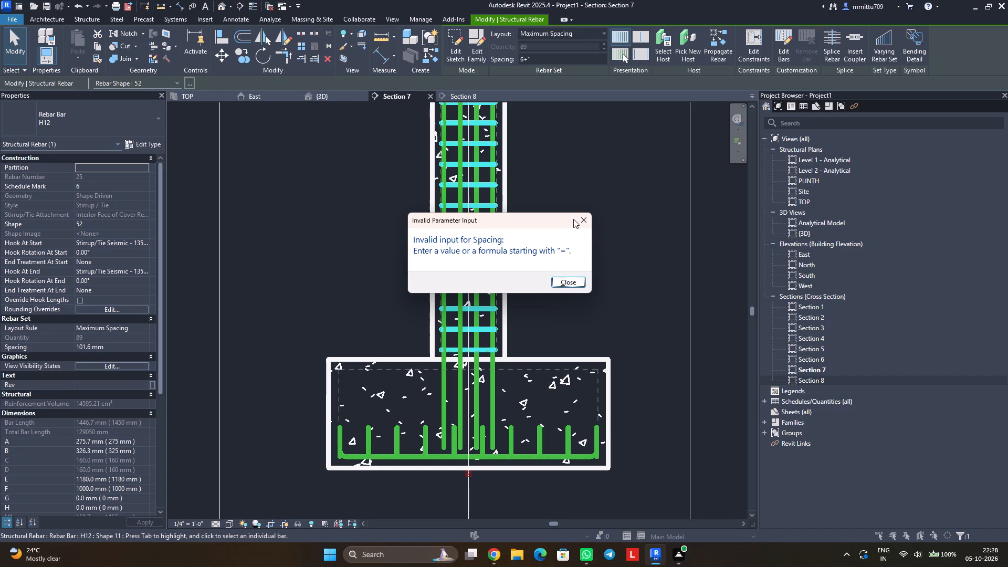
left_click(575, 219)
double_click(563, 56)
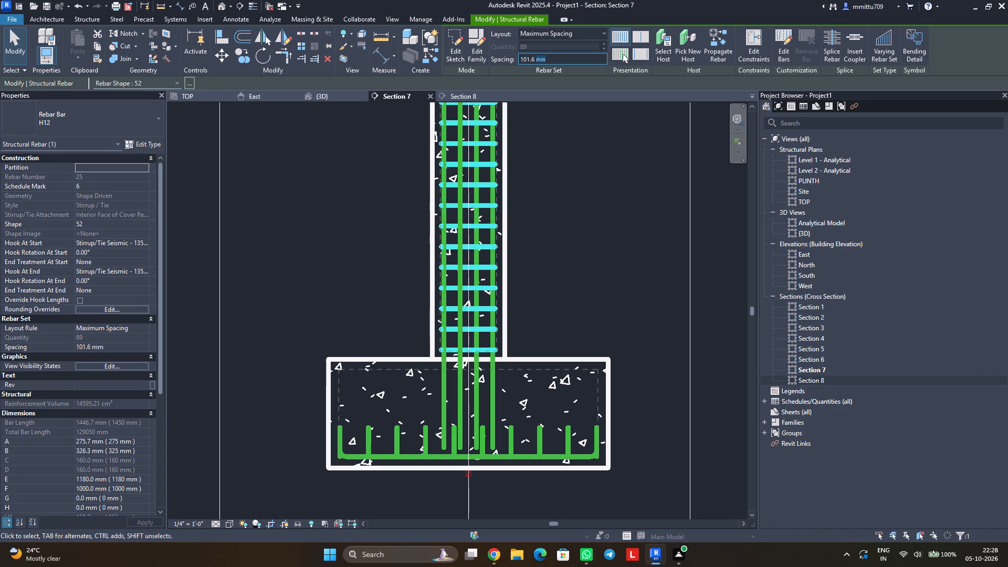
left_click_drag(563, 56, 513, 67)
type("6\"")
key("Return")
left_click(612, 243)
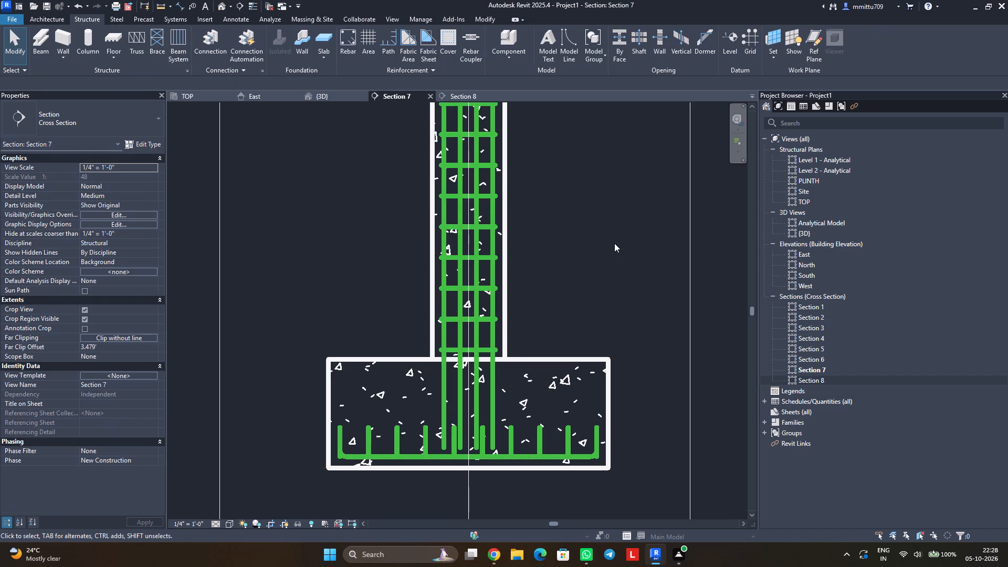
Set the column stirrup set in Section 7 to show unobscured in the {3D} view.
left_click(463, 96)
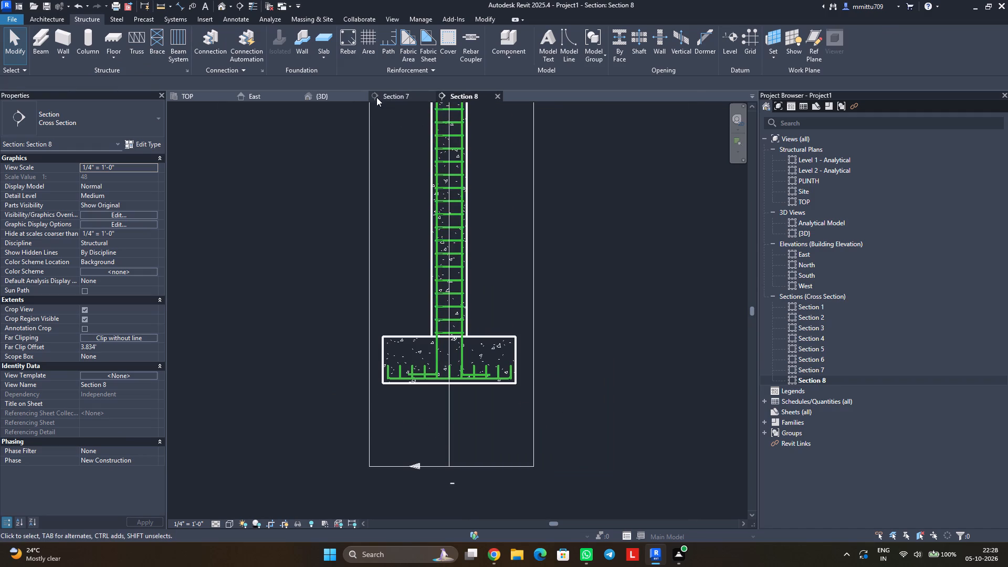
left_click(391, 96)
left_click(469, 347)
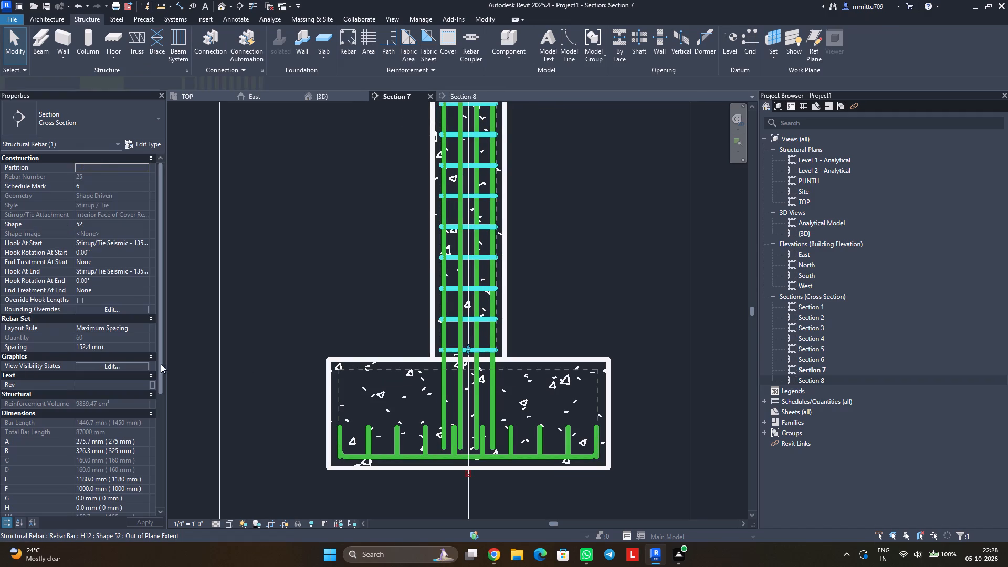
left_click(134, 364)
left_click(596, 247)
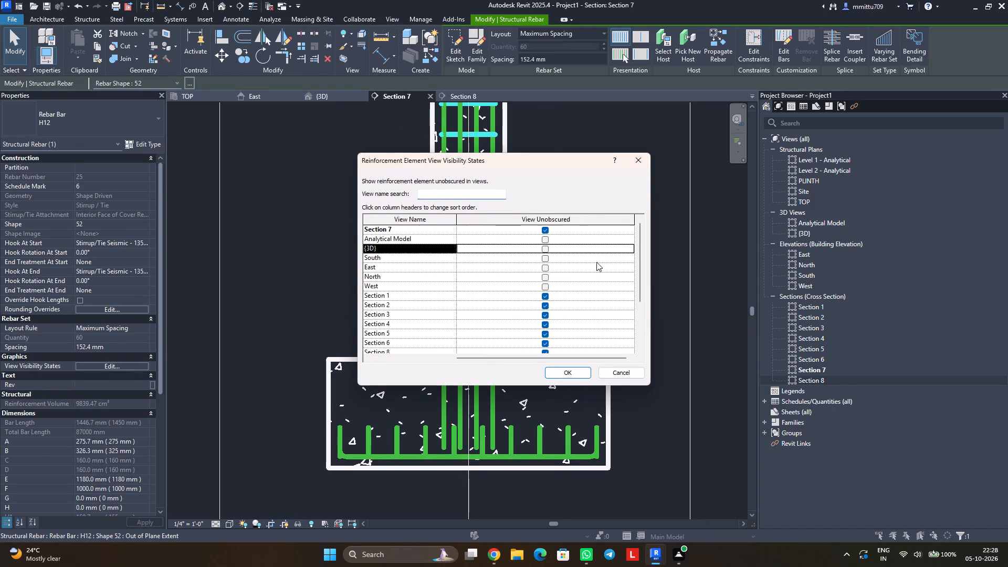
left_click(547, 250)
left_click(569, 375)
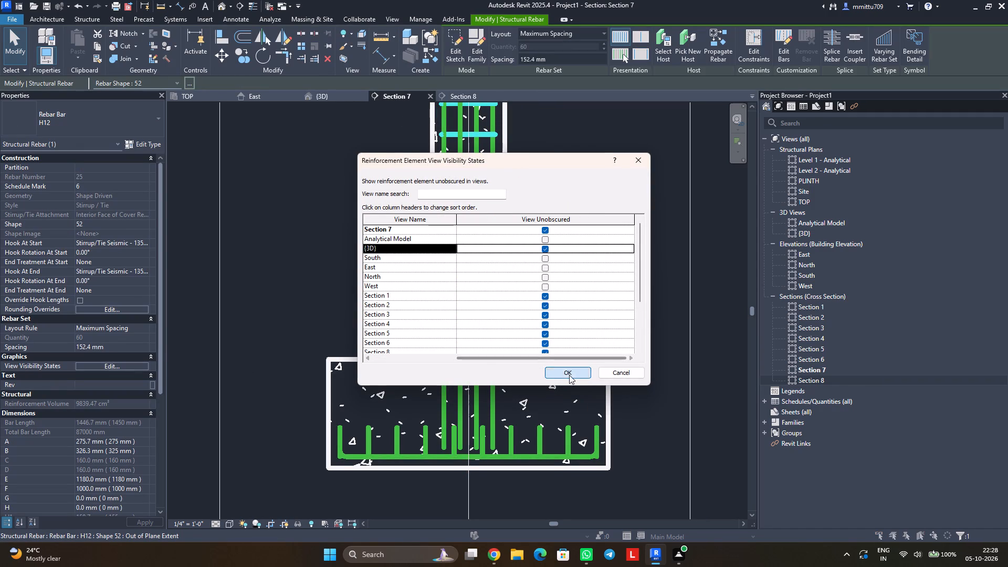
left_click(612, 282)
Examine the stirrups in the reinforced C2 column in the {3D} view.
left_click(330, 101)
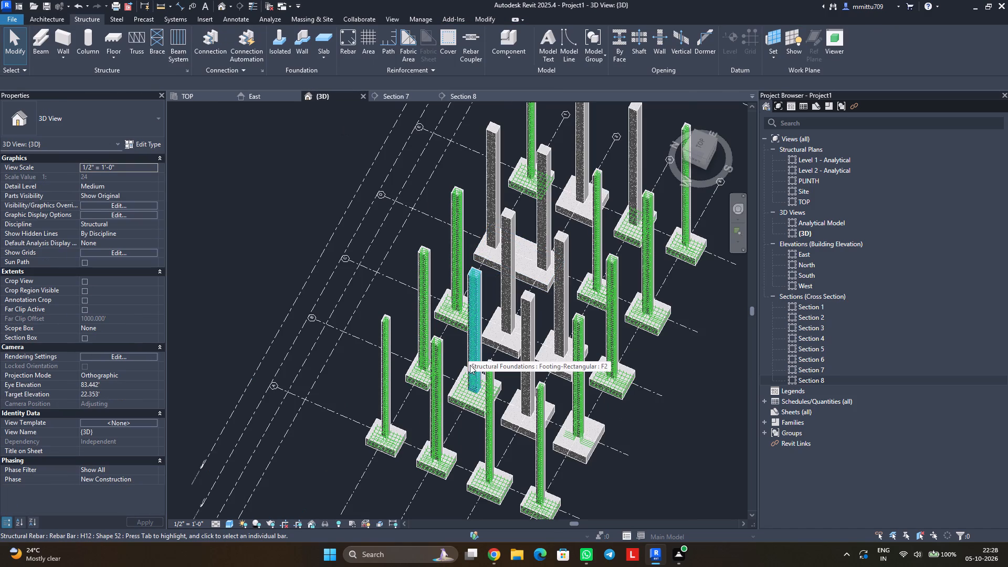
key("Escape")
key("Escape")
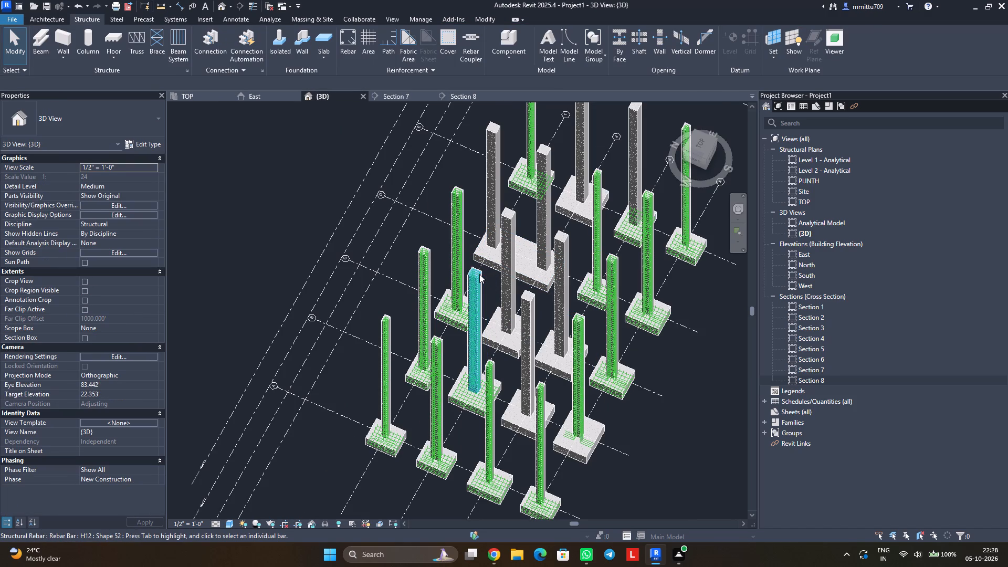
scroll(479, 274, "up", 1)
scroll(479, 274, "down", 1)
scroll(479, 274, "up", 5)
scroll(479, 274, "down", 1)
scroll(479, 274, "up", 1)
scroll(479, 274, "down", 2)
scroll(479, 274, "up", 5)
scroll(479, 274, "down", 1)
scroll(479, 274, "up", 3)
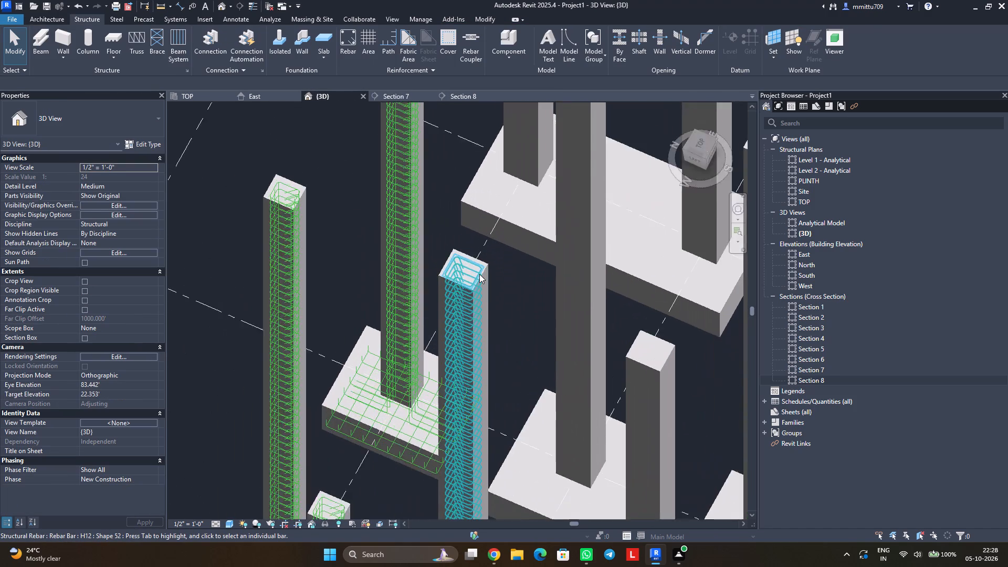
scroll(479, 274, "down", 1)
scroll(479, 274, "up", 2)
Select all instances of the C2 column type to view which columns share it, then clear the selection.
left_click(489, 289)
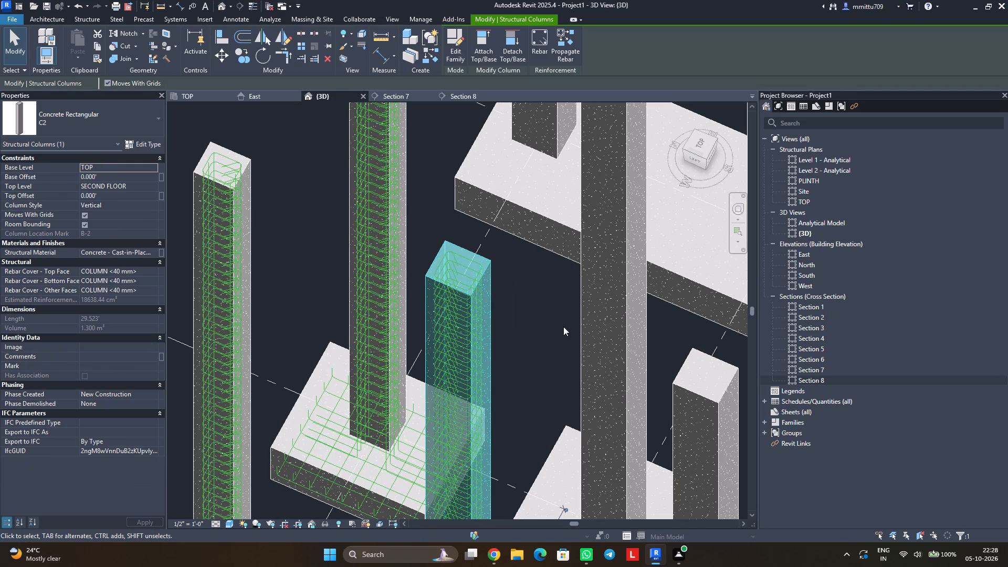
type("SA")
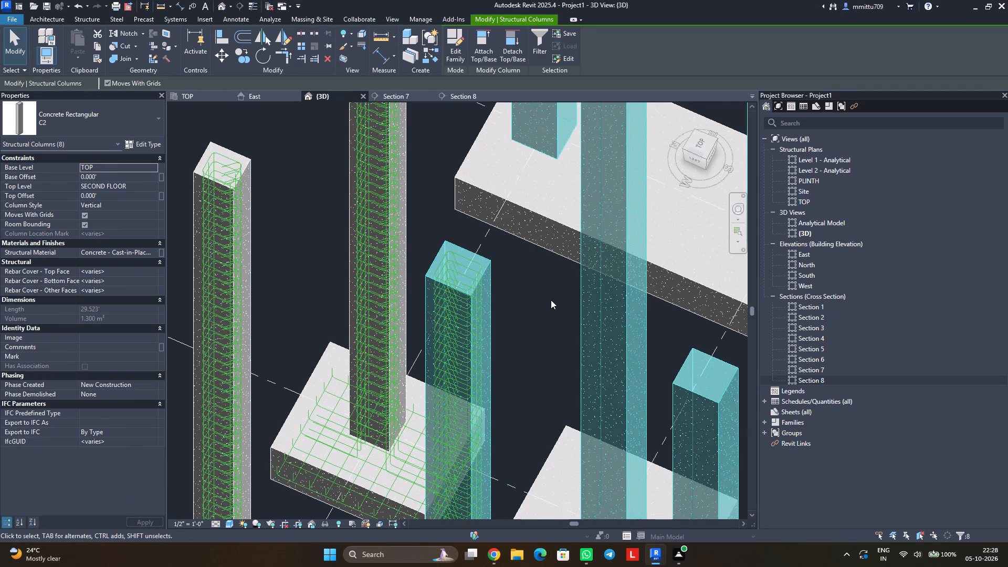
scroll(551, 300, "down", 4)
scroll(551, 300, "up", 1)
scroll(551, 300, "down", 2)
scroll(551, 300, "up", 1)
scroll(551, 300, "down", 2)
scroll(551, 300, "up", 1)
scroll(551, 300, "down", 2)
scroll(551, 300, "up", 1)
scroll(551, 300, "down", 2)
scroll(551, 300, "up", 1)
scroll(551, 300, "down", 5)
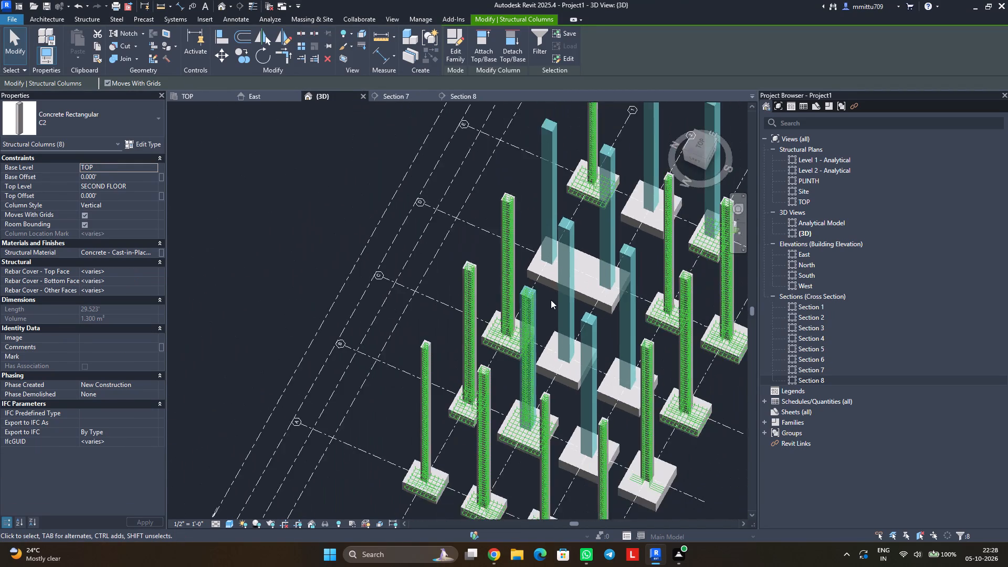
scroll(551, 300, "down", 2)
key("Escape")
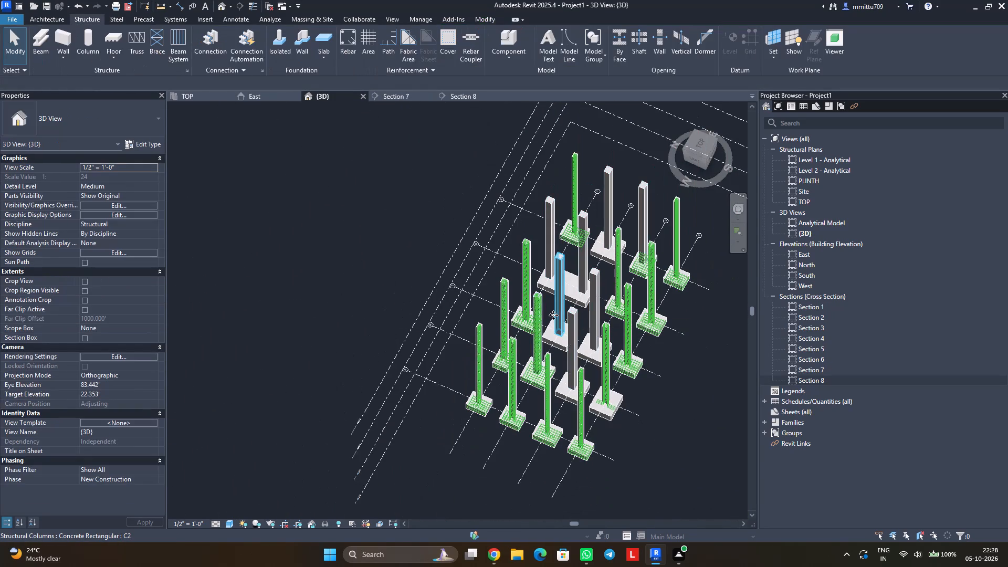
Examine the C2 column's stirrup set up close in the {3D} view to check which bars show unobscured.
scroll(536, 330, "up", 4)
scroll(536, 330, "down", 1)
scroll(536, 330, "up", 5)
scroll(536, 330, "down", 1)
scroll(536, 330, "up", 5)
scroll(536, 330, "down", 1)
scroll(536, 330, "up", 7)
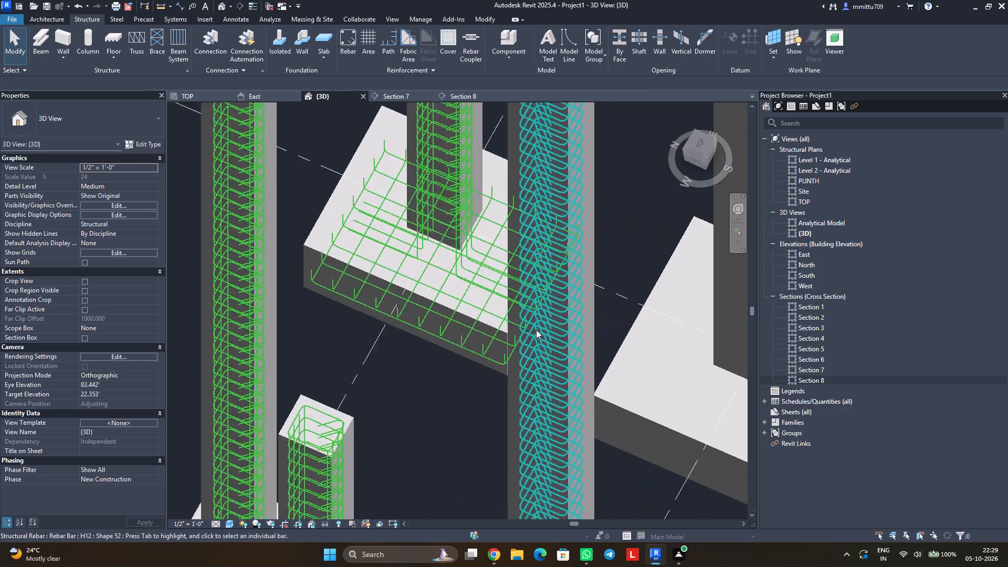
scroll(536, 330, "down", 1)
scroll(536, 330, "up", 5)
left_click(535, 330)
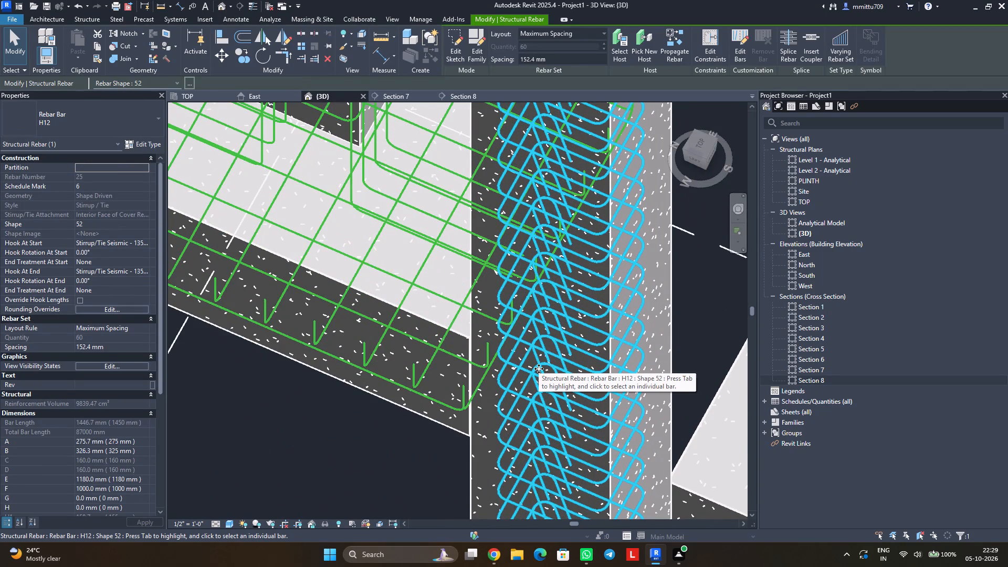
key("Escape")
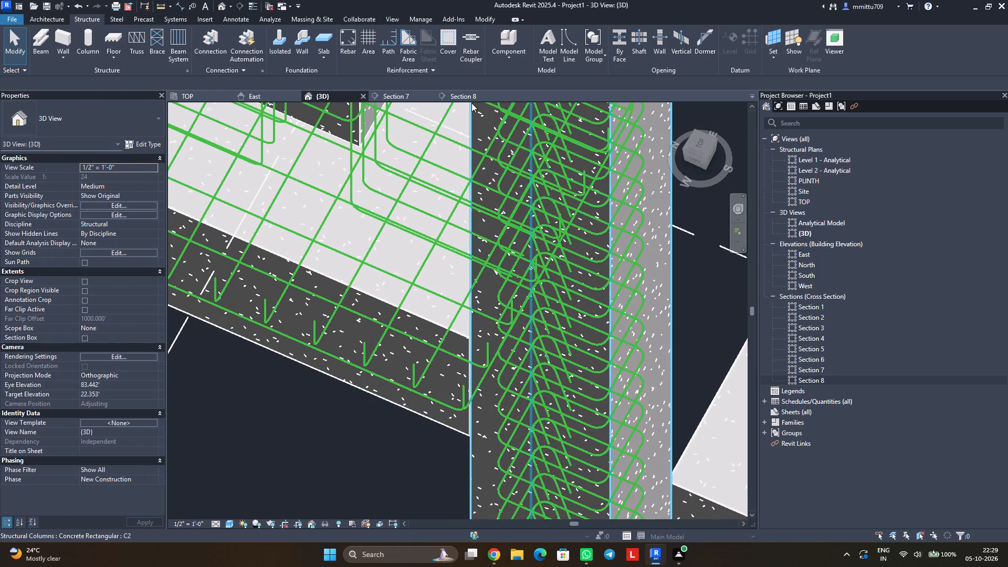
Select all H12 rebar instances in the project from Section 8 and set them to show unobscured in the {3D} view.
left_click(471, 103)
left_click(471, 99)
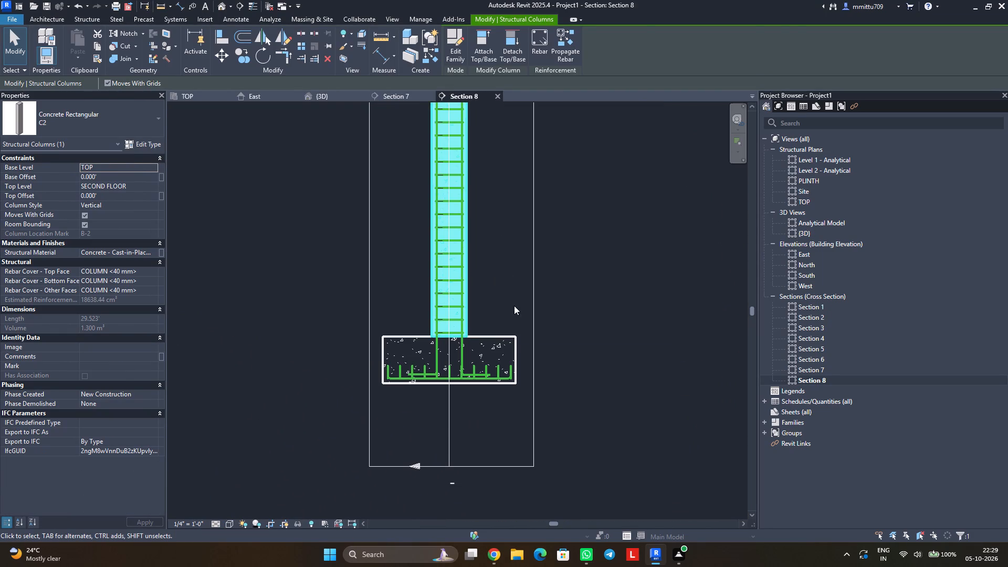
key("Escape")
left_click(461, 349)
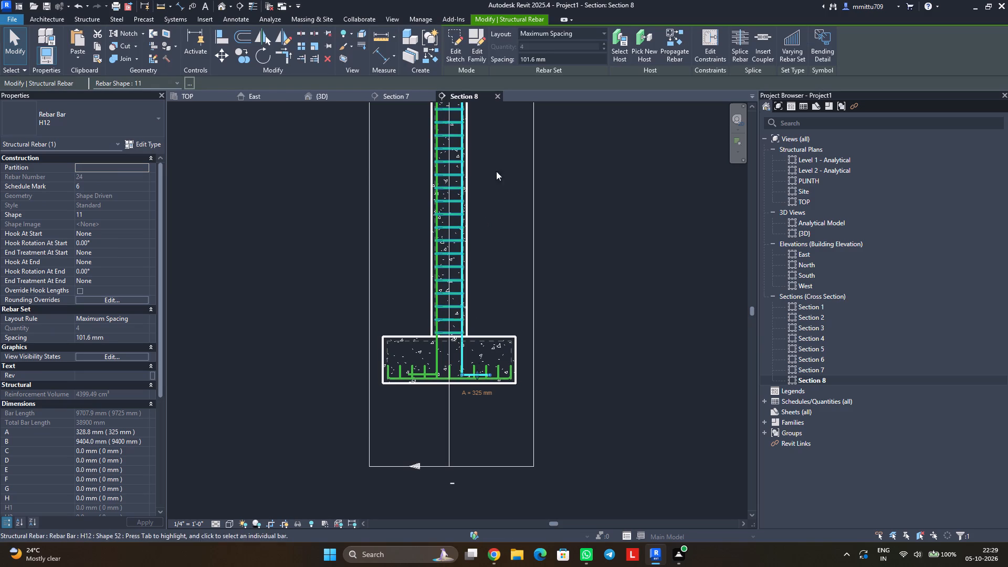
left_click(124, 355)
type("SA")
left_click(634, 160)
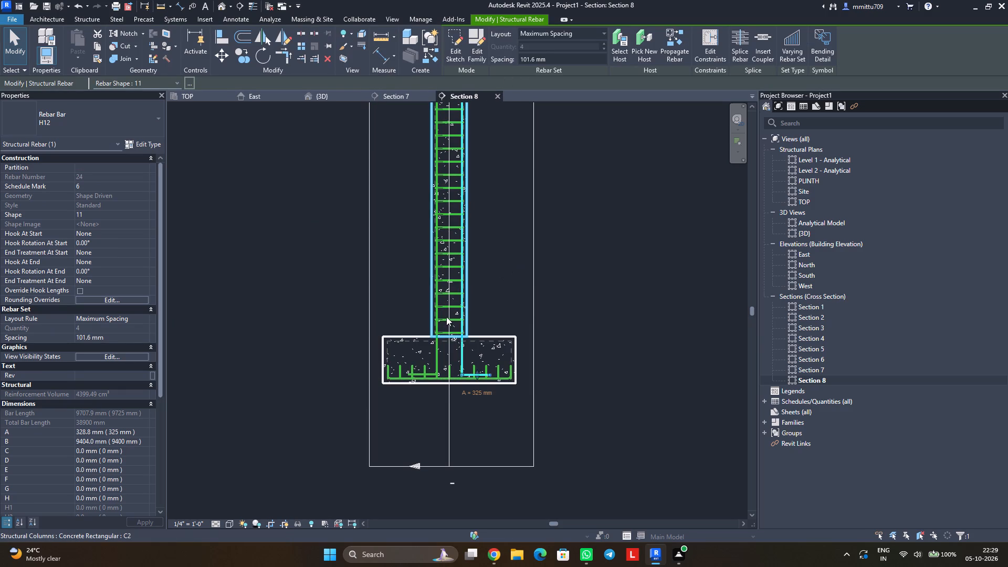
type("SA")
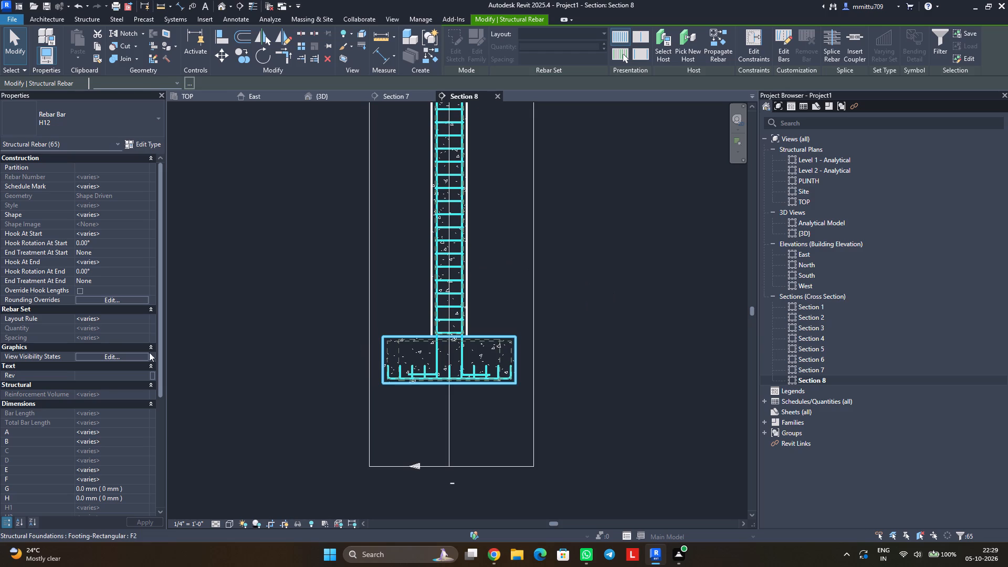
left_click(108, 354)
left_click(594, 248)
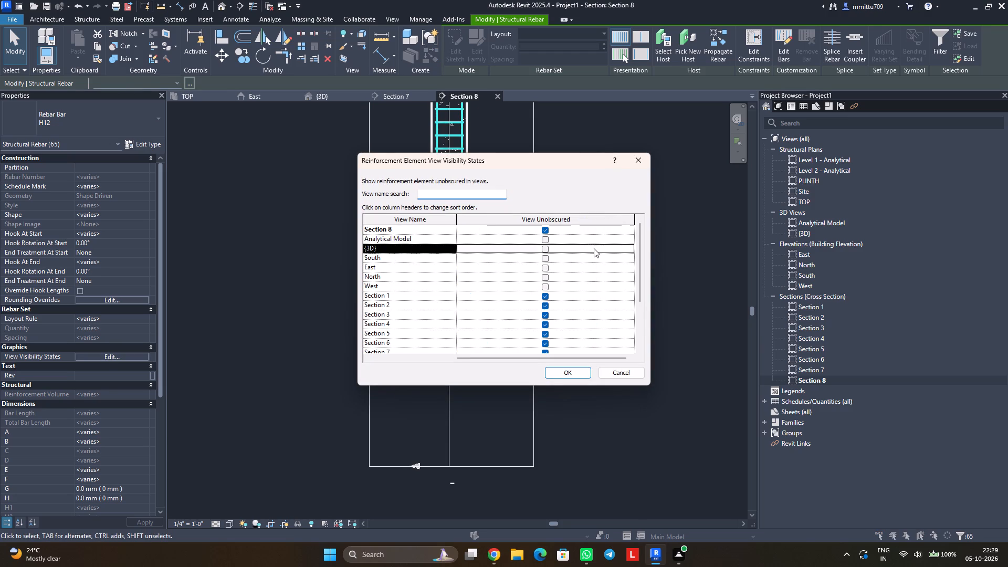
left_click(544, 248)
left_click(574, 372)
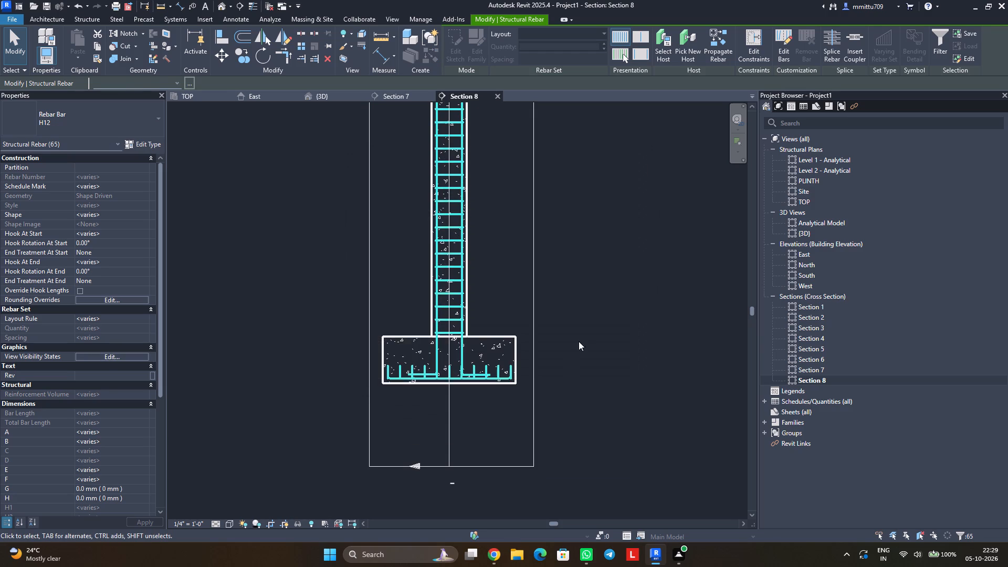
left_click(597, 325)
Close the East view and return to the {3D} view.
left_click(299, 95)
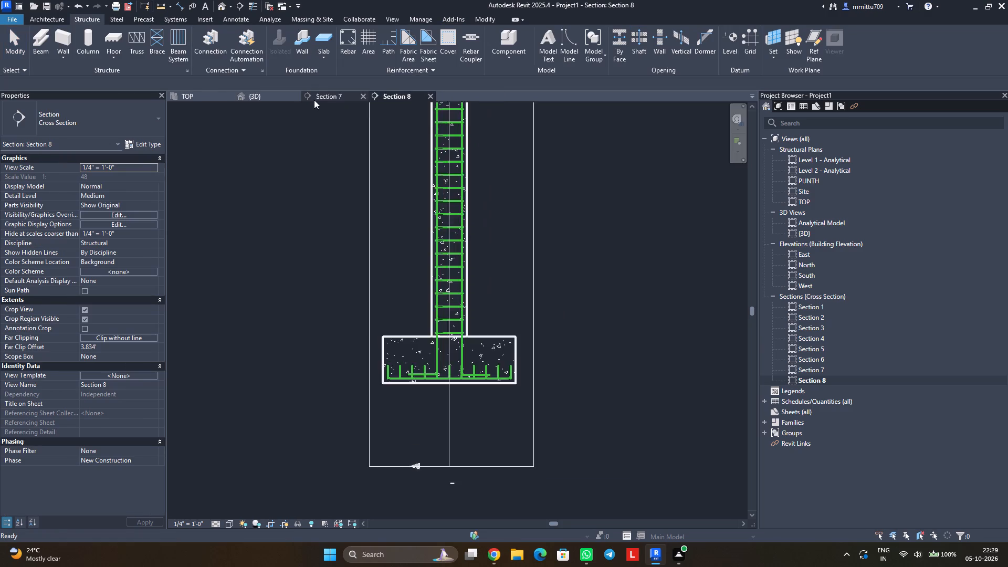
left_click(315, 100)
left_click(268, 94)
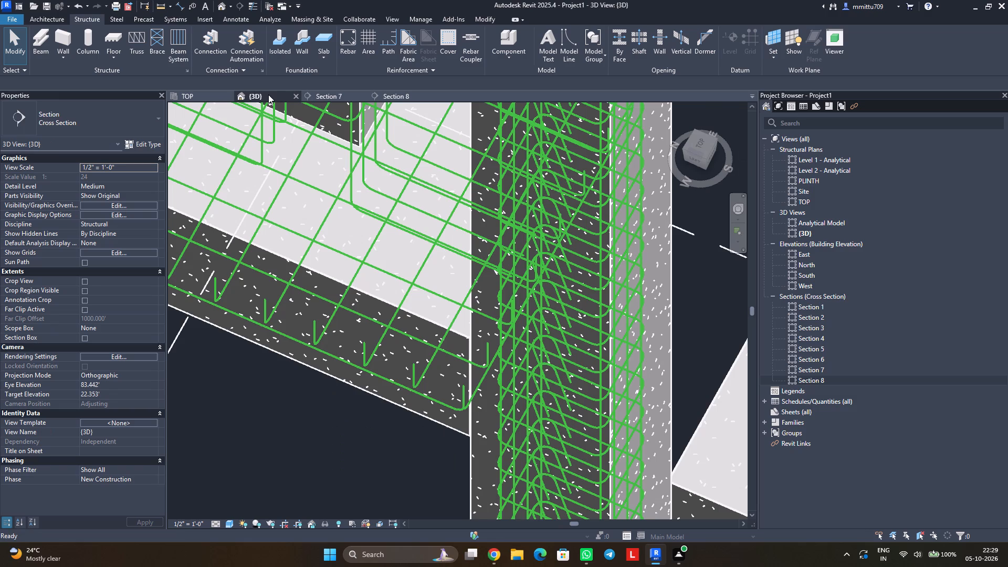
Examine the reinforced C2 column's stirrup set and vertical bars up close in the {3D} view.
scroll(571, 288, "down", 1)
scroll(571, 288, "up", 1)
scroll(571, 288, "down", 1)
scroll(571, 288, "up", 1)
scroll(571, 288, "down", 2)
left_click(571, 290)
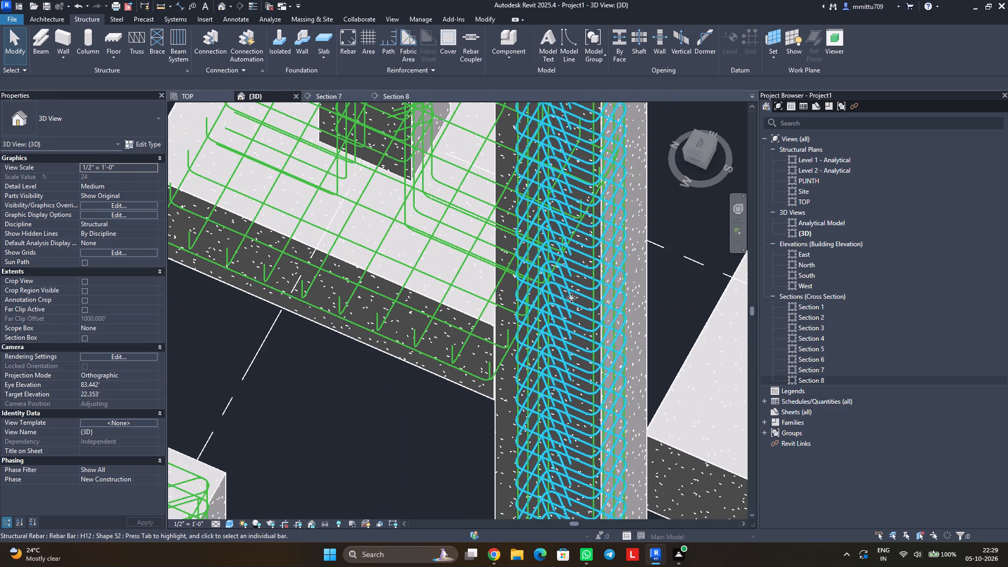
scroll(565, 320, "up", 6)
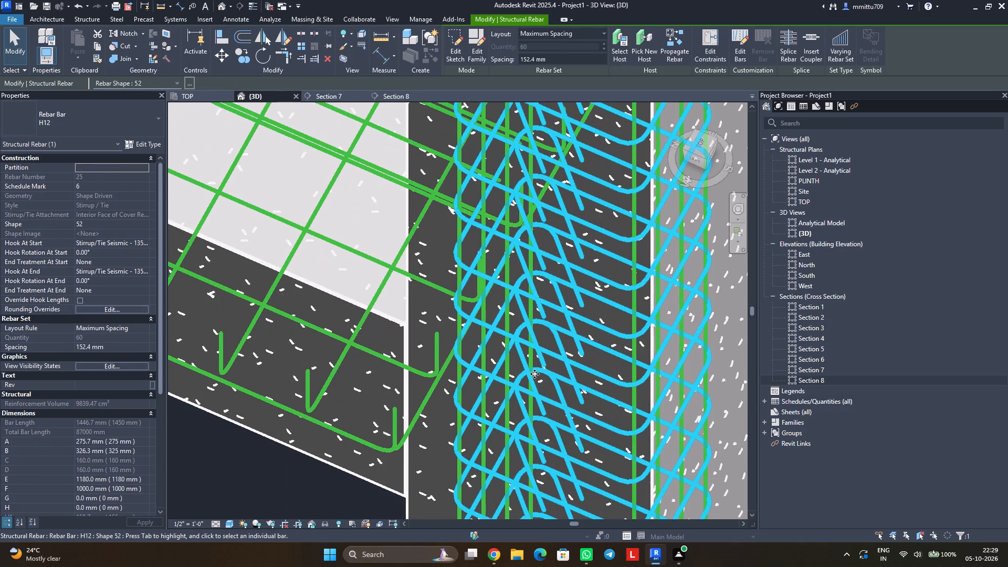
key("Escape")
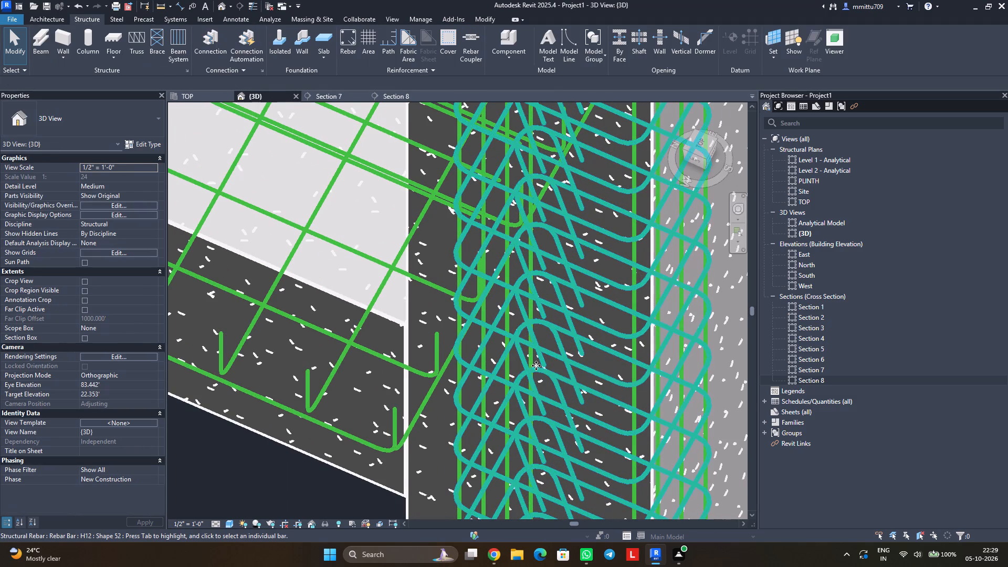
left_click(555, 355)
left_click(529, 358, "ctrl")
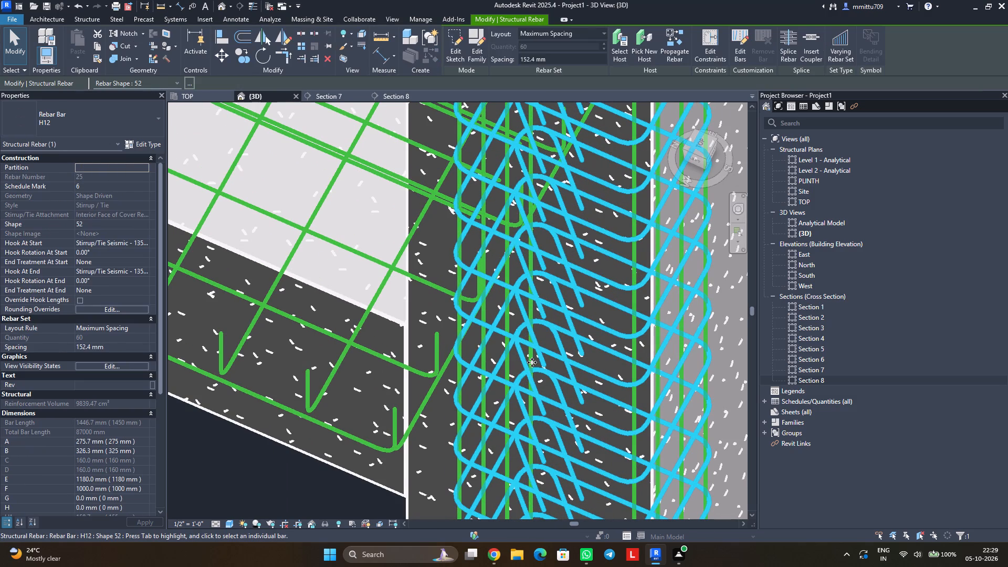
left_click(535, 360, "ctrl")
scroll(530, 362, "down", 5)
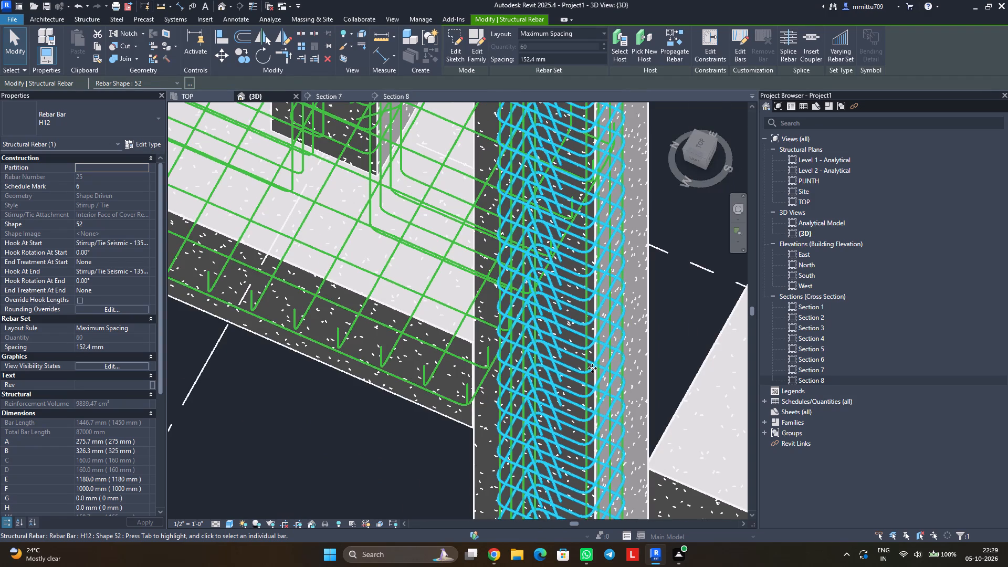
scroll(581, 345, "down", 3)
scroll(581, 345, "up", 2)
scroll(581, 345, "down", 3)
scroll(584, 334, "up", 5)
key("Escape")
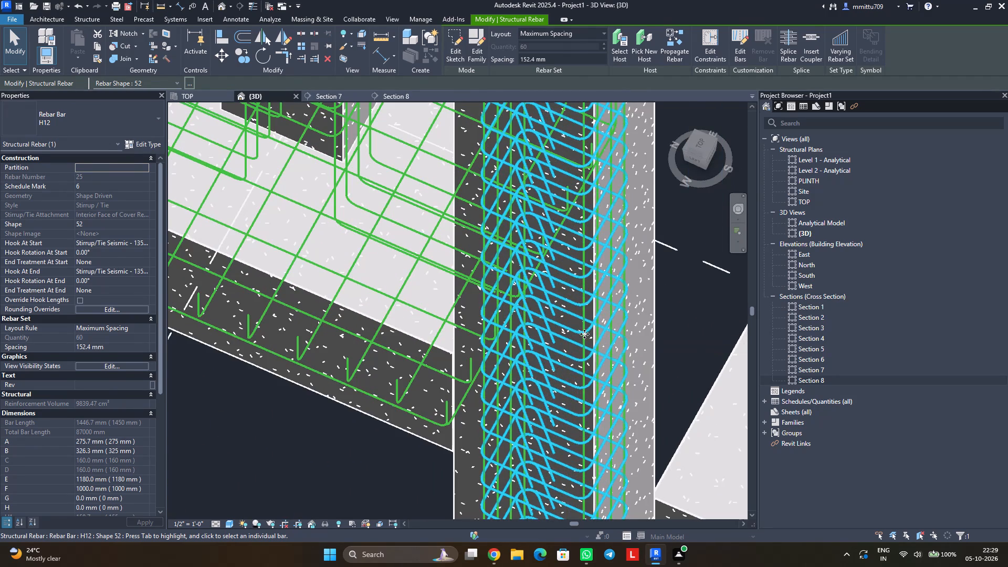
key("Escape")
key("Escape")
scroll(549, 403, "down", 2)
scroll(549, 405, "up", 1)
scroll(549, 405, "down", 3)
scroll(555, 373, "up", 2)
scroll(555, 373, "down", 2)
middle_click_drag(533, 455, 544, 264)
scroll(551, 350, "up", 2)
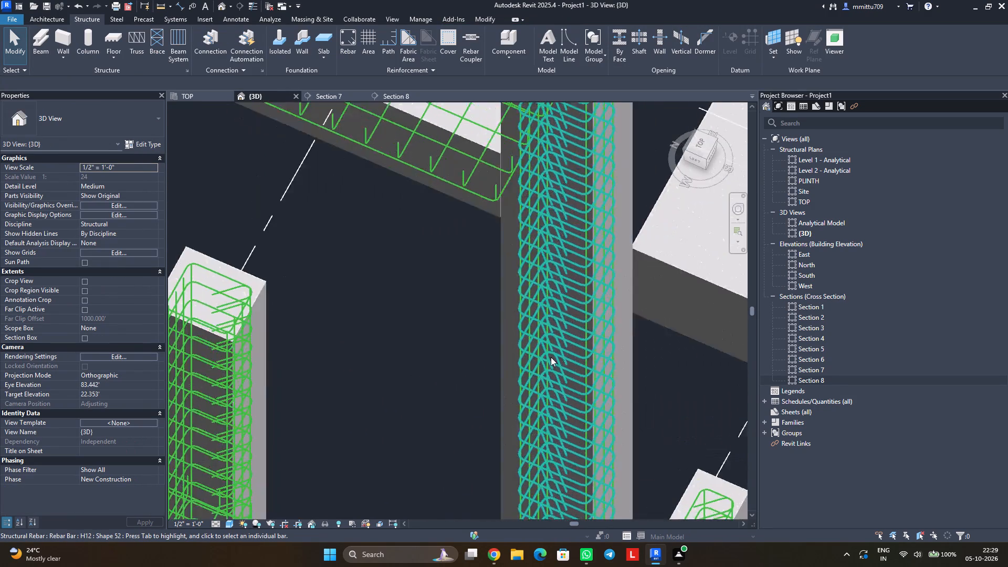
scroll(551, 357, "up", 3)
scroll(550, 369, "down", 1)
scroll(550, 369, "up", 1)
scroll(550, 369, "down", 1)
scroll(550, 369, "up", 3)
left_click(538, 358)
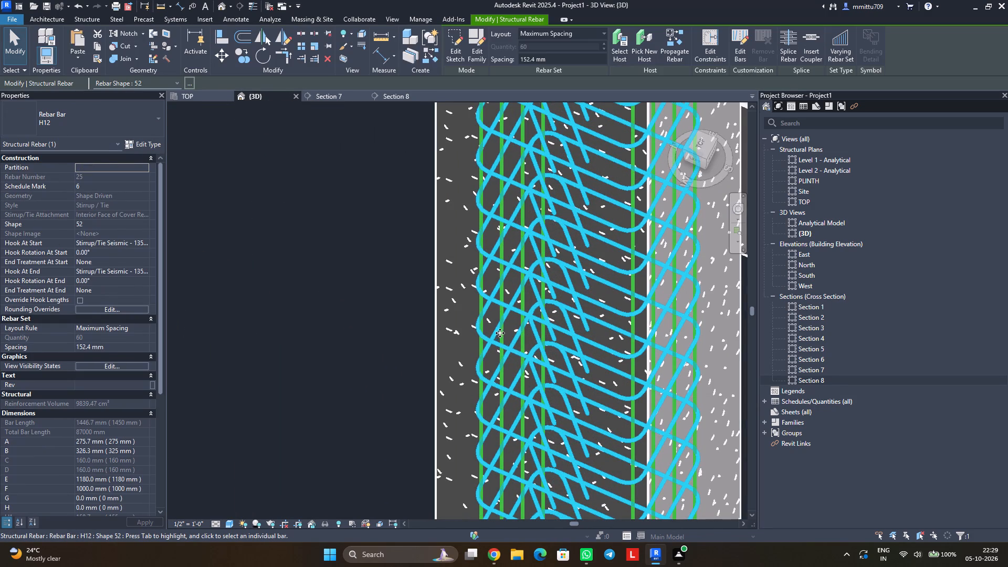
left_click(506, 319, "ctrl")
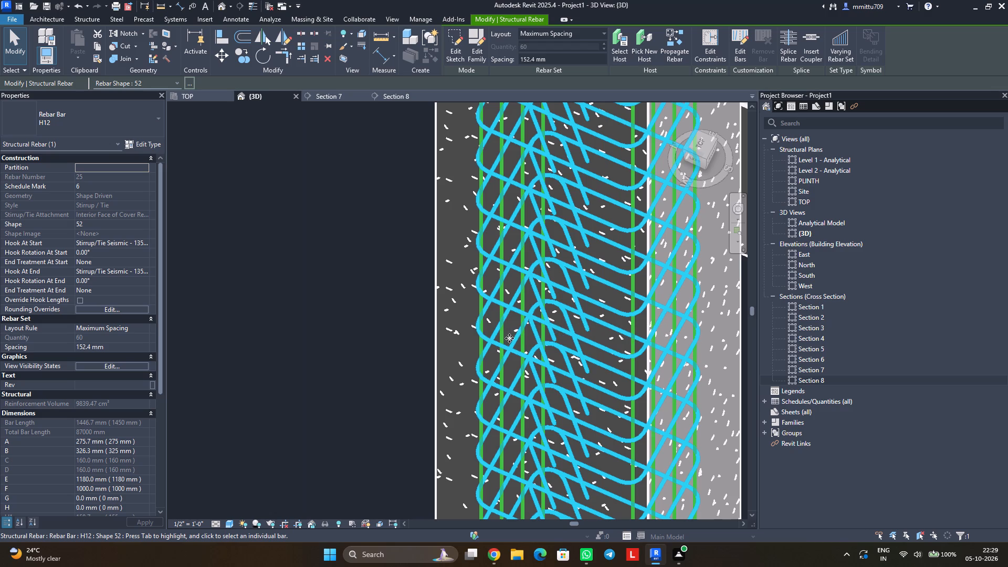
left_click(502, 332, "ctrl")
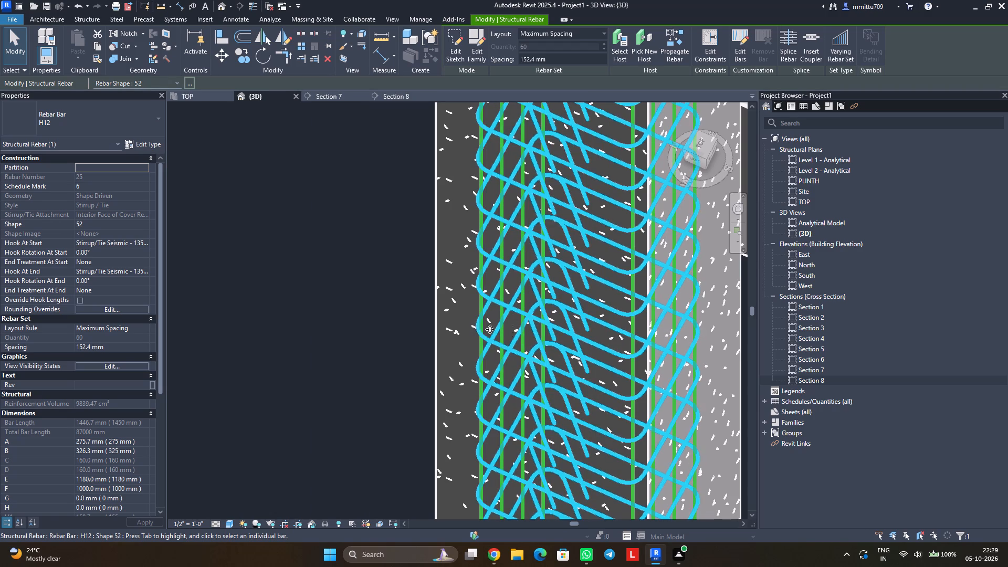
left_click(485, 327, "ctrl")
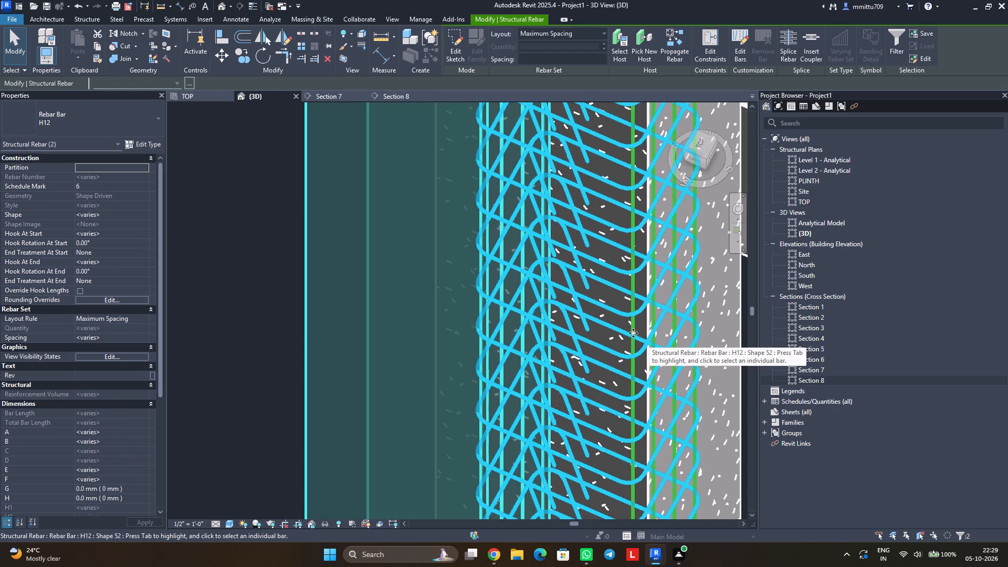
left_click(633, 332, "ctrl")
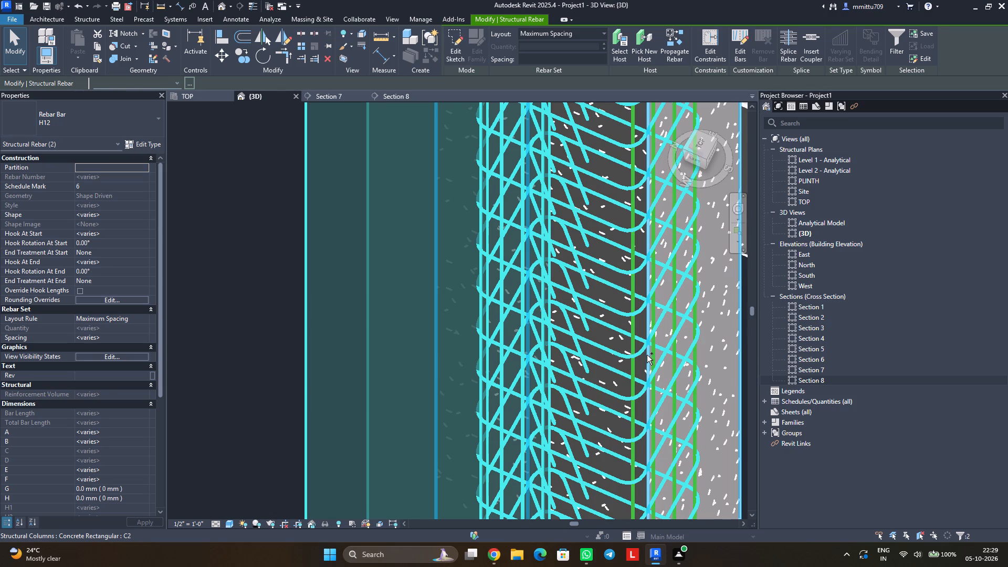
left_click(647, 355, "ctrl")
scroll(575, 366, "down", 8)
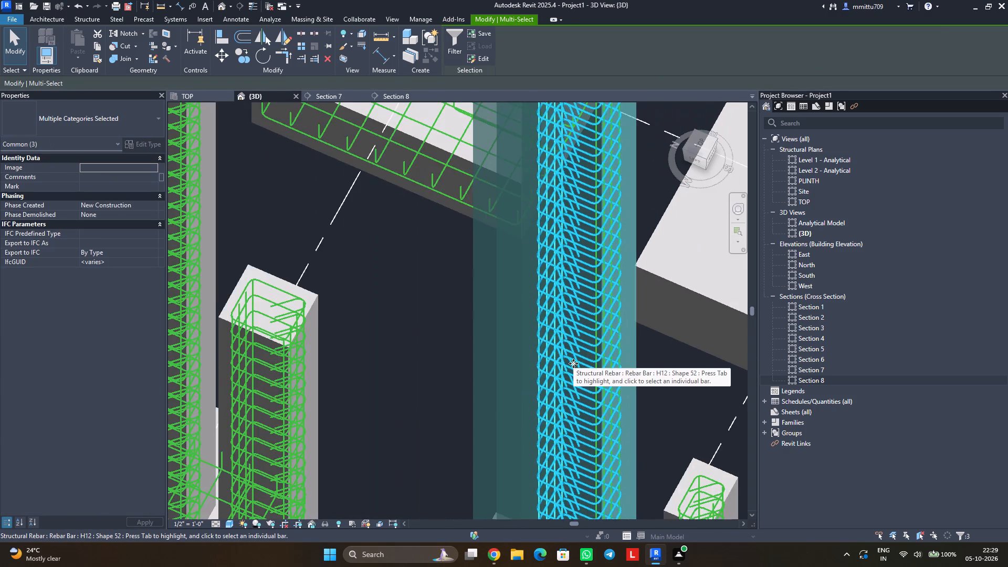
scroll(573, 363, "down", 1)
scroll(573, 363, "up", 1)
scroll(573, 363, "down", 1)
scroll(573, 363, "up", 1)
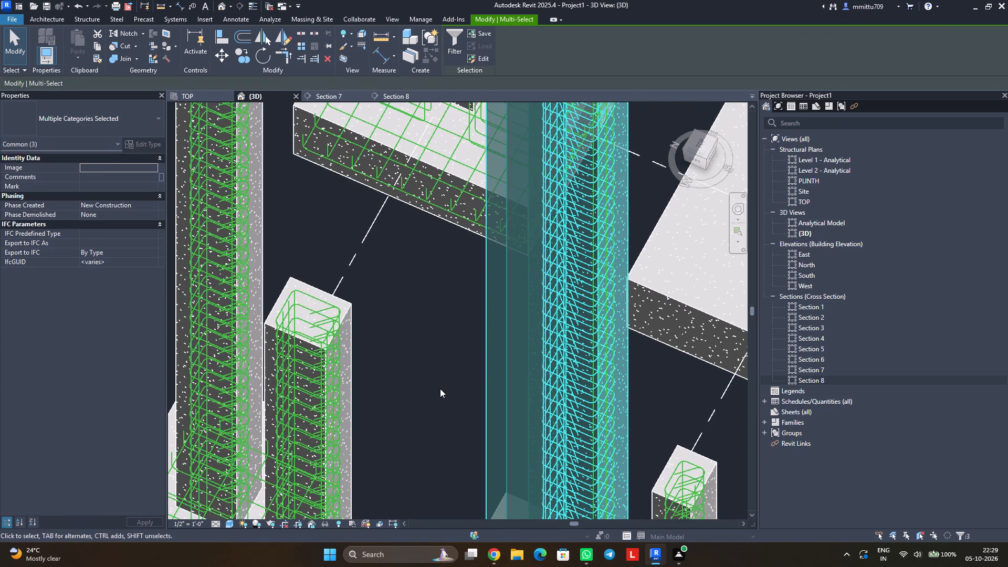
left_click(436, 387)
Propagate the reinforced C2 column's stirrup set and both vertical bar sets to the seven unreinforced C2 columns, aligned by host.
scroll(569, 371, "up", 6)
scroll(569, 371, "down", 1)
scroll(569, 371, "up", 5)
scroll(569, 371, "down", 1)
scroll(569, 371, "up", 1)
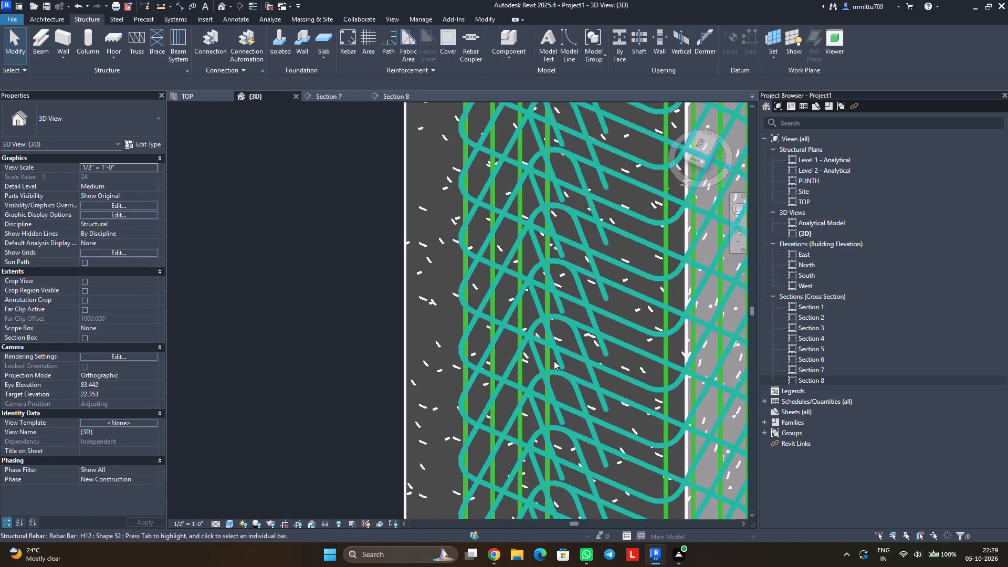
left_click(548, 357)
left_click(564, 355, "ctrl")
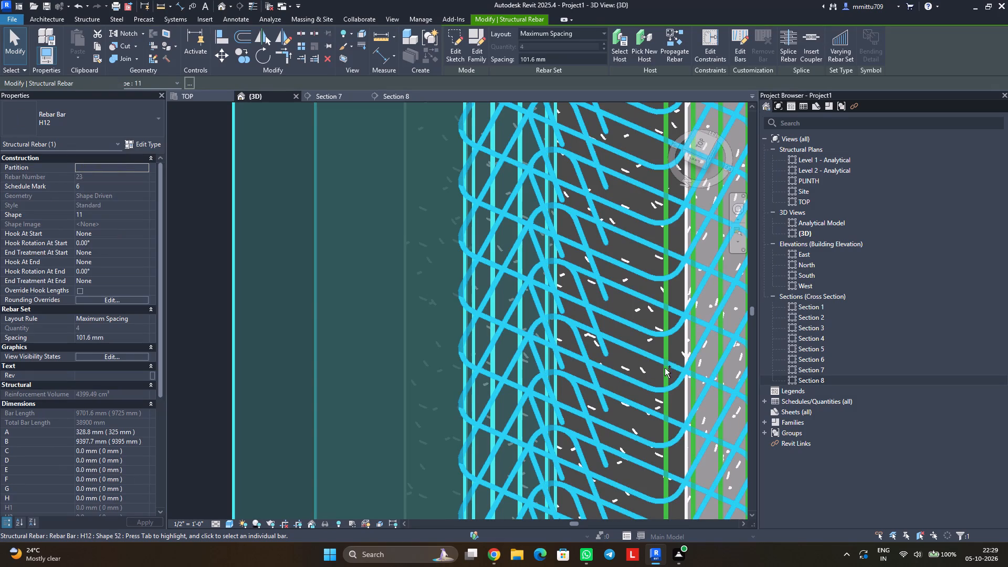
left_click(666, 350, "ctrl")
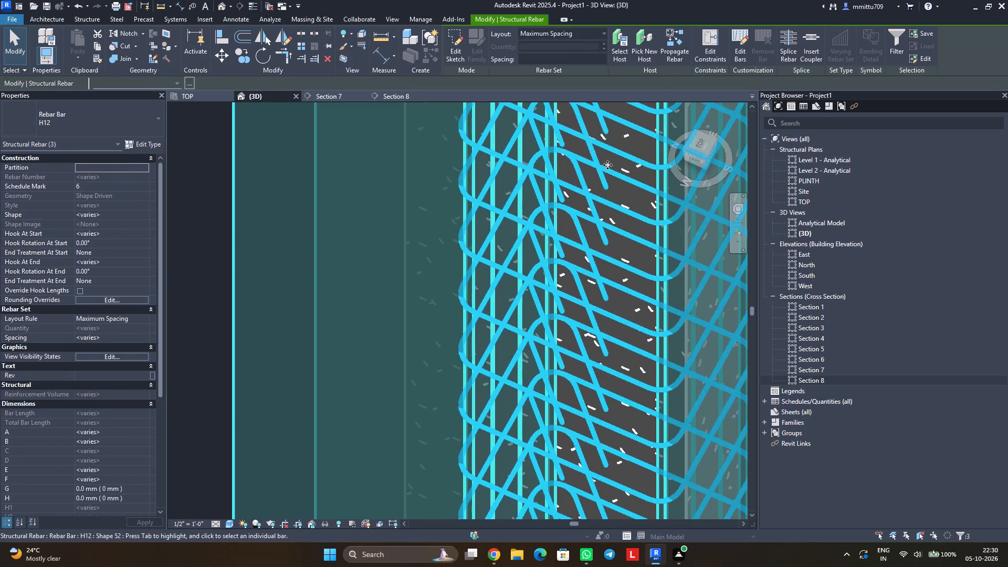
left_click(668, 39)
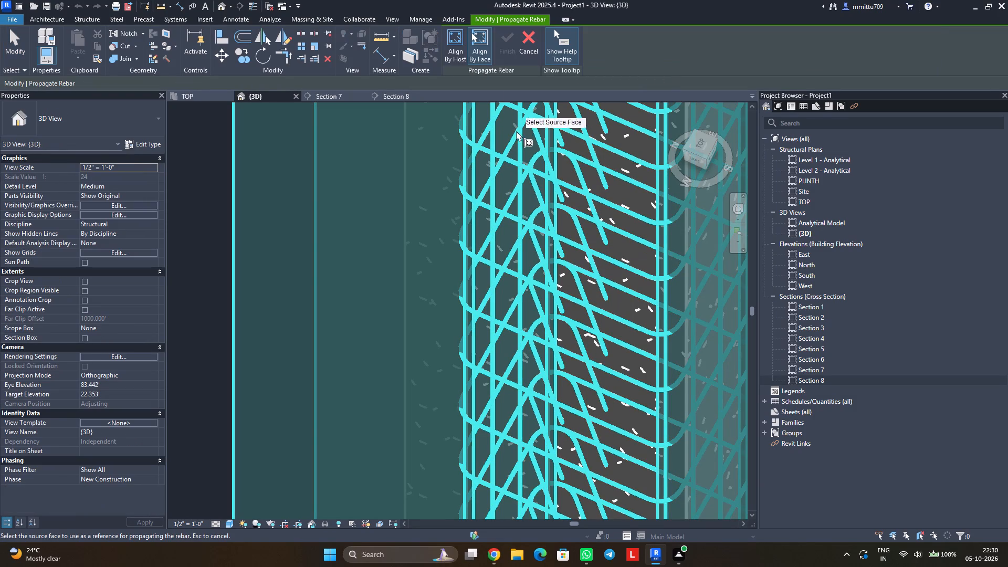
left_click(453, 45)
scroll(487, 236, "down", 1)
scroll(487, 236, "up", 1)
scroll(487, 236, "down", 4)
scroll(487, 237, "up", 1)
scroll(487, 237, "down", 1)
scroll(487, 237, "up", 1)
scroll(487, 237, "down", 1)
scroll(487, 237, "up", 1)
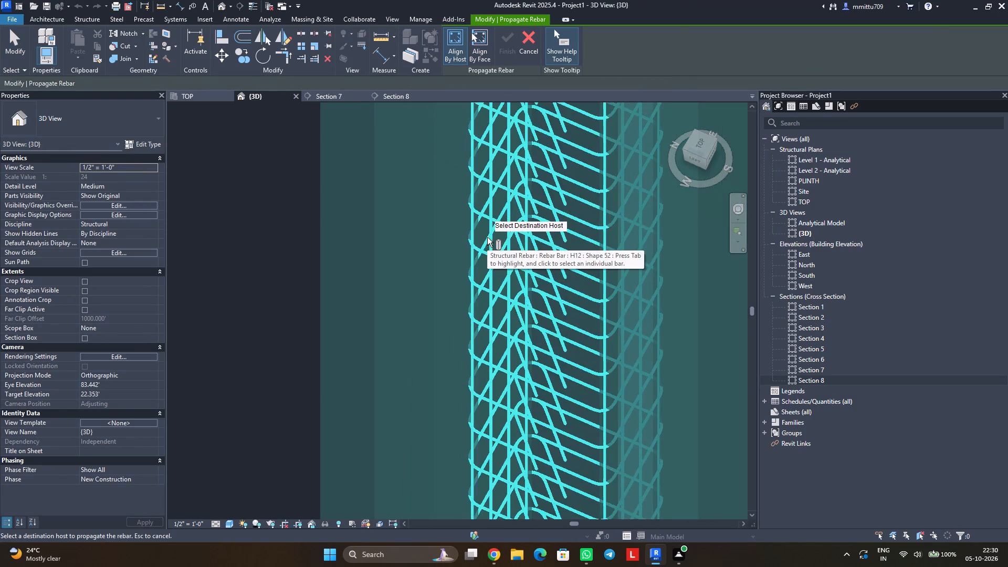
scroll(487, 237, "down", 3)
scroll(487, 237, "up", 1)
scroll(487, 237, "down", 1)
scroll(487, 237, "up", 2)
scroll(487, 237, "down", 9)
scroll(487, 237, "up", 1)
scroll(487, 237, "down", 9)
scroll(487, 237, "up", 1)
scroll(487, 237, "down", 3)
scroll(487, 237, "up", 1)
scroll(487, 237, "down", 3)
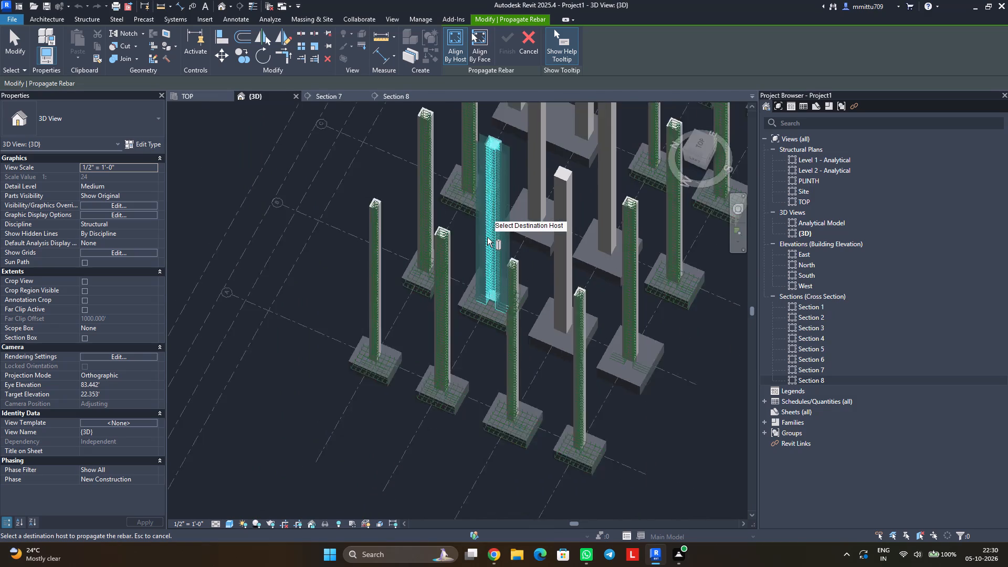
scroll(493, 227, "down", 3)
middle_click_drag(493, 216, 490, 267)
left_click(496, 194)
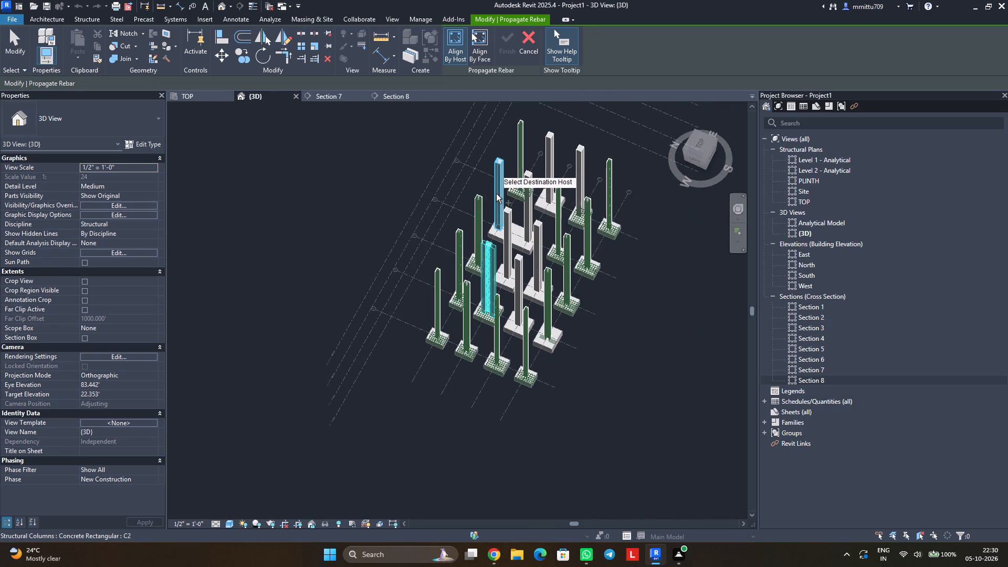
left_click(548, 160)
left_click(580, 164)
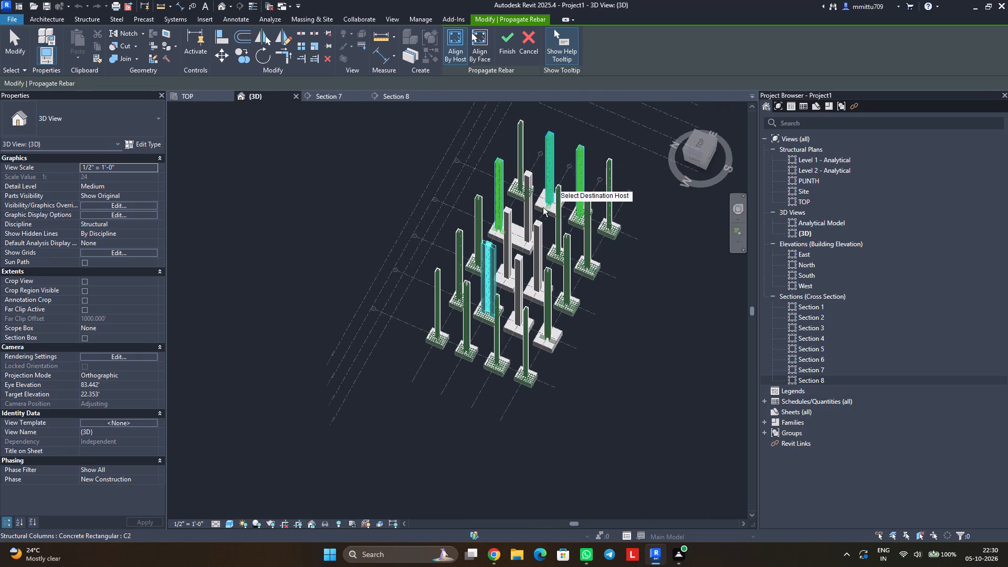
left_click(527, 198)
left_click(537, 238)
left_click(510, 240)
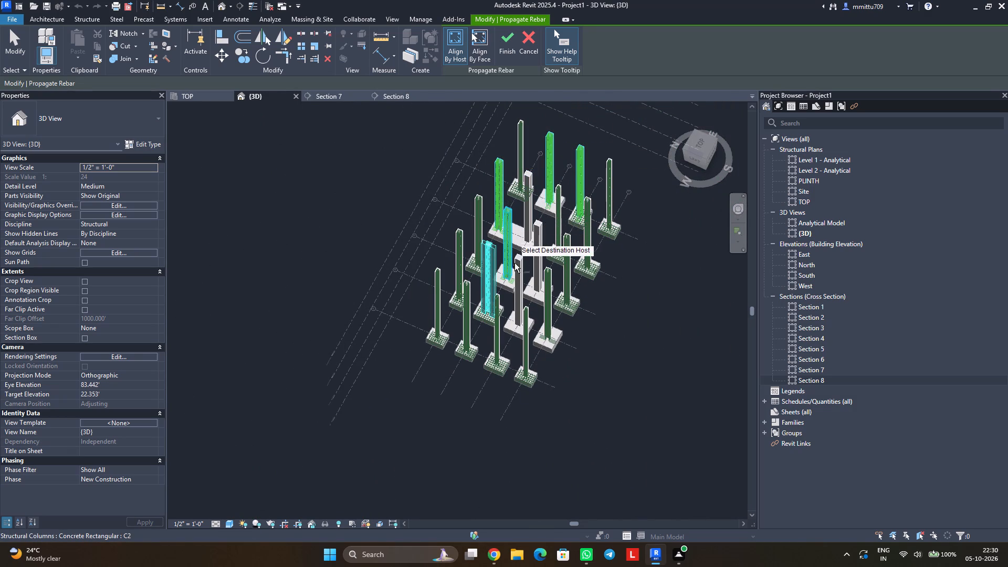
left_click(516, 272)
left_click(537, 256)
left_click(504, 245)
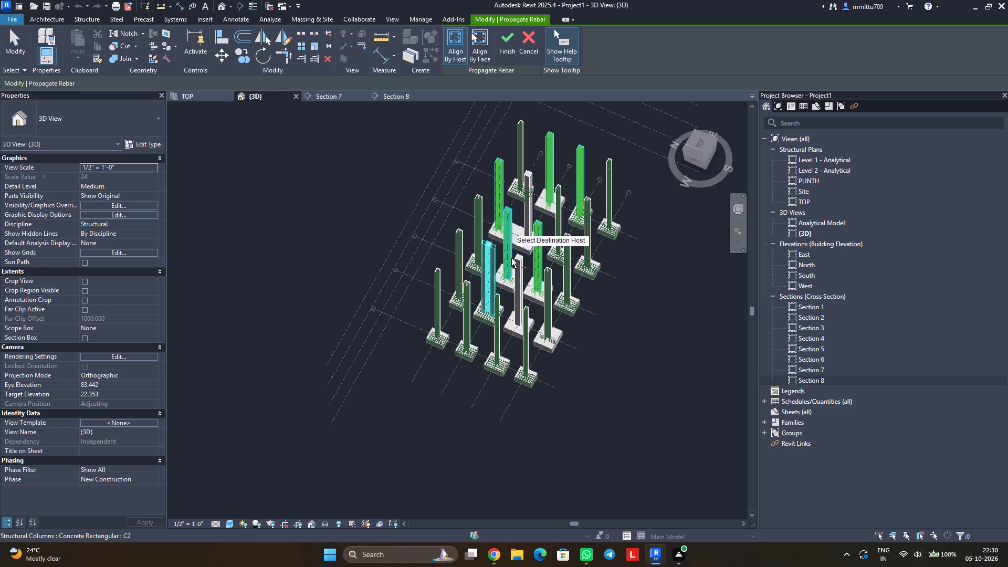
left_click(521, 288)
left_click(525, 218)
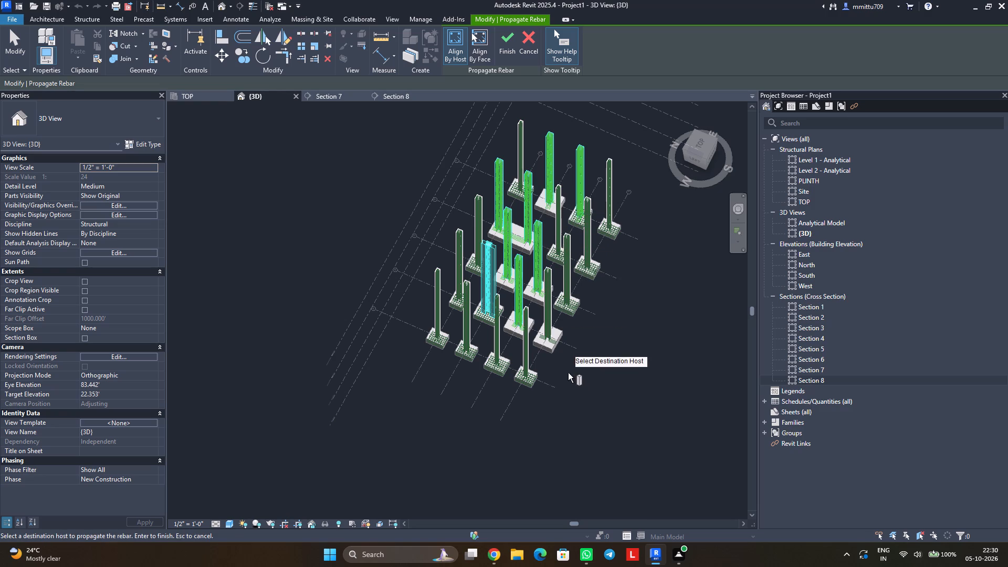
left_click(505, 48)
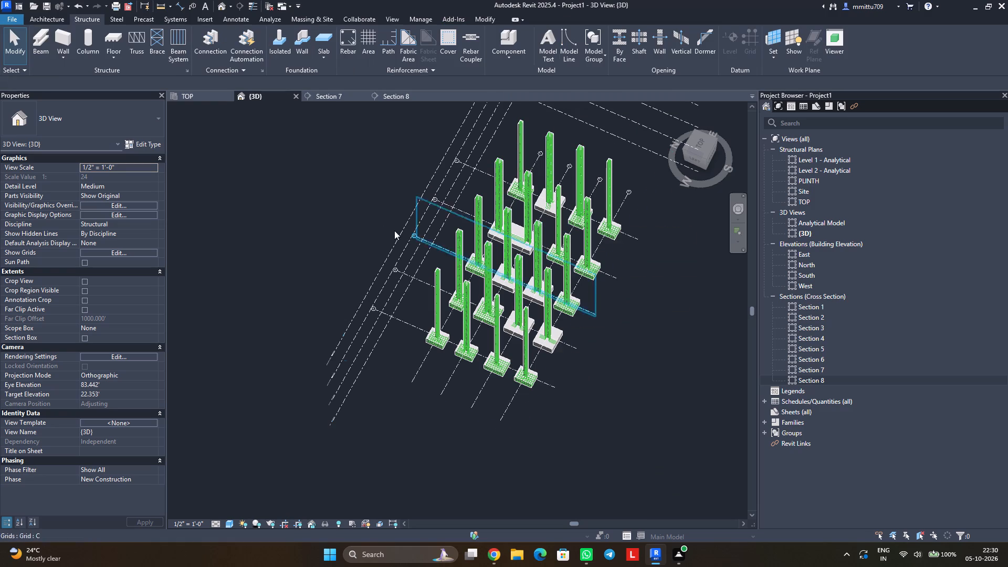
left_click(332, 205)
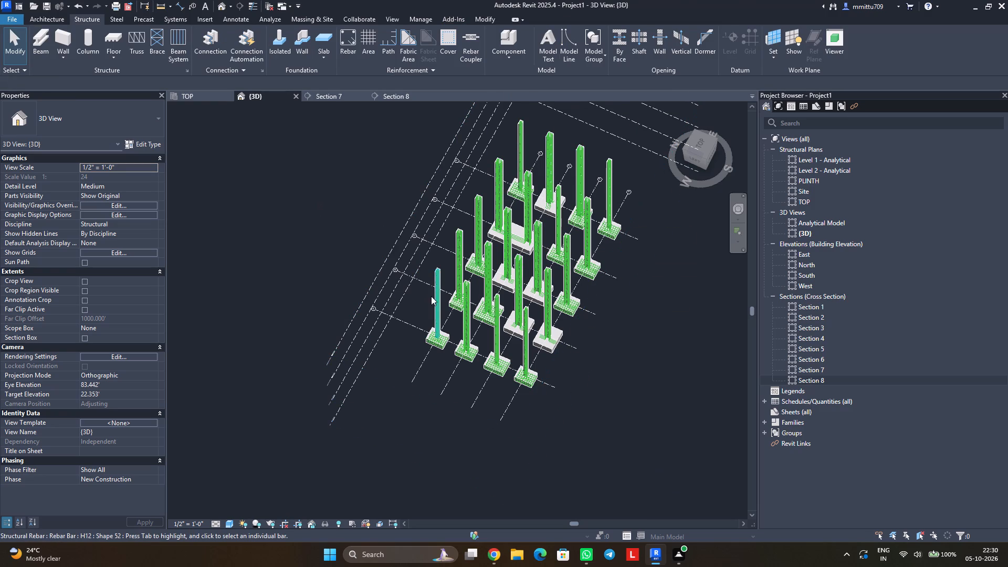
Propagate the reinforced F2 footing's two H12 bar sets to the five unreinforced F2 footings, aligned by host.
scroll(455, 299, "down", 2)
scroll(489, 305, "up", 1)
scroll(489, 305, "down", 1)
scroll(489, 305, "up", 7)
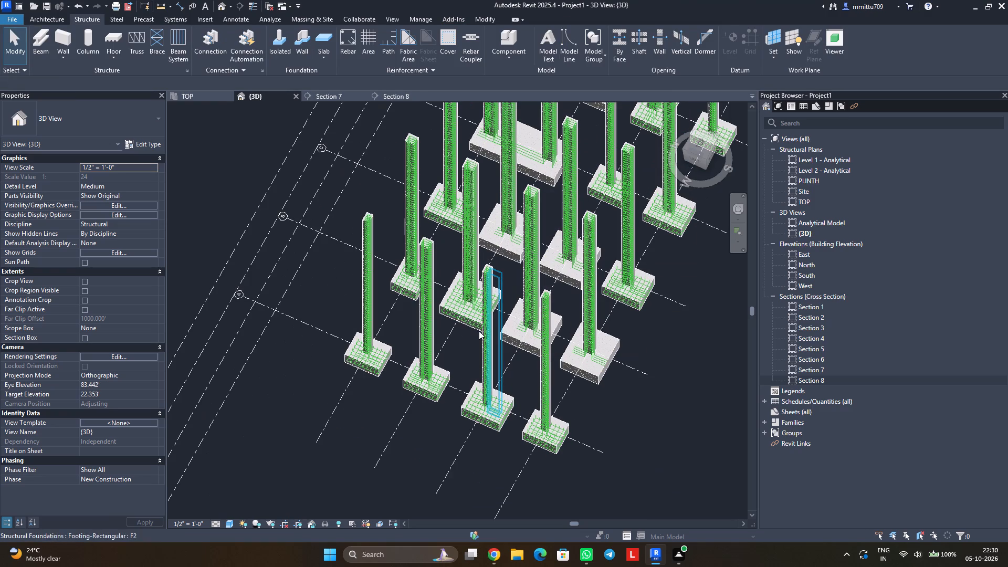
scroll(466, 323, "up", 2)
scroll(466, 323, "down", 1)
scroll(466, 323, "up", 11)
scroll(466, 323, "down", 1)
scroll(466, 323, "up", 2)
scroll(466, 323, "down", 1)
scroll(466, 323, "up", 1)
scroll(466, 323, "down", 1)
scroll(466, 323, "up", 1)
left_click(464, 320)
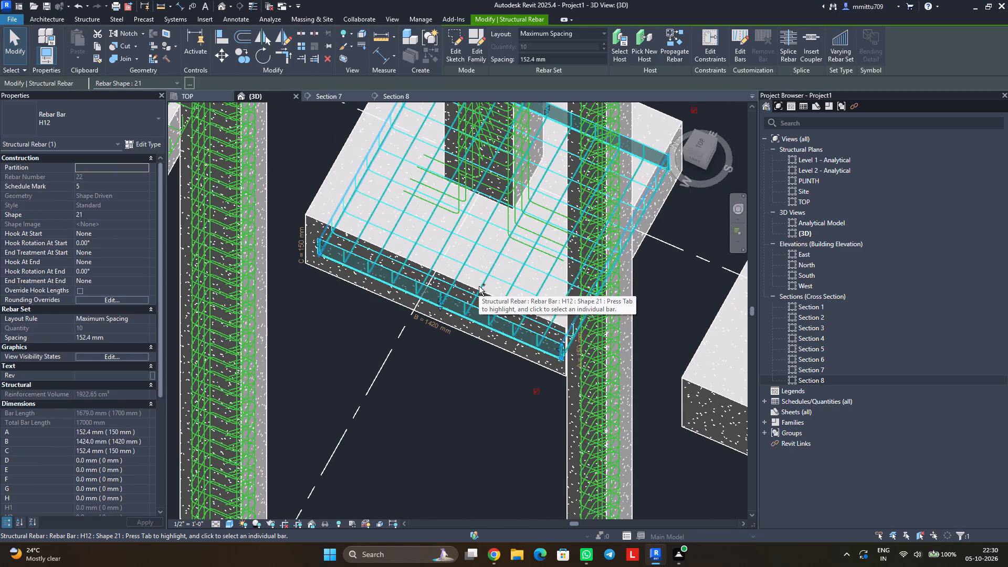
left_click(479, 286, "ctrl")
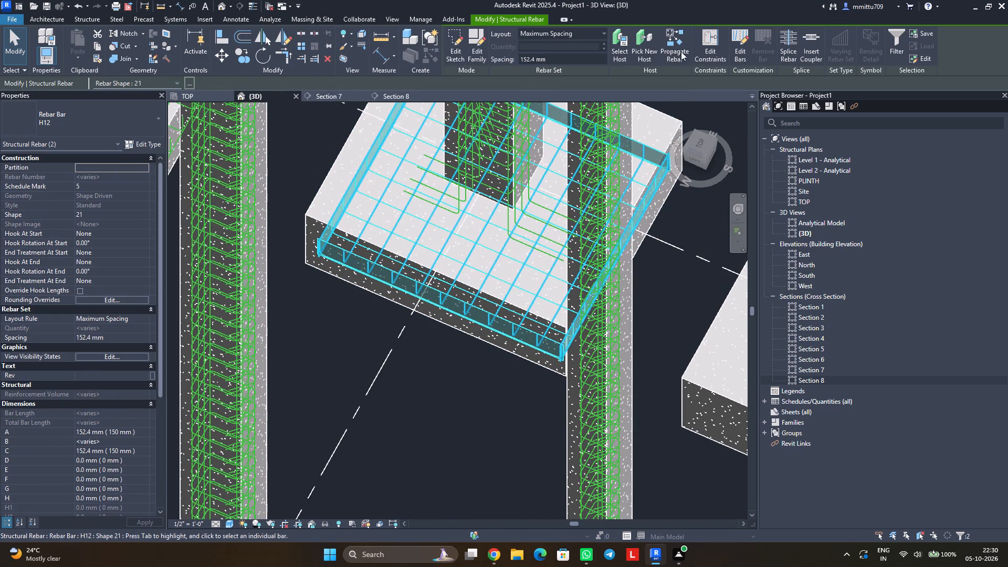
left_click(675, 51)
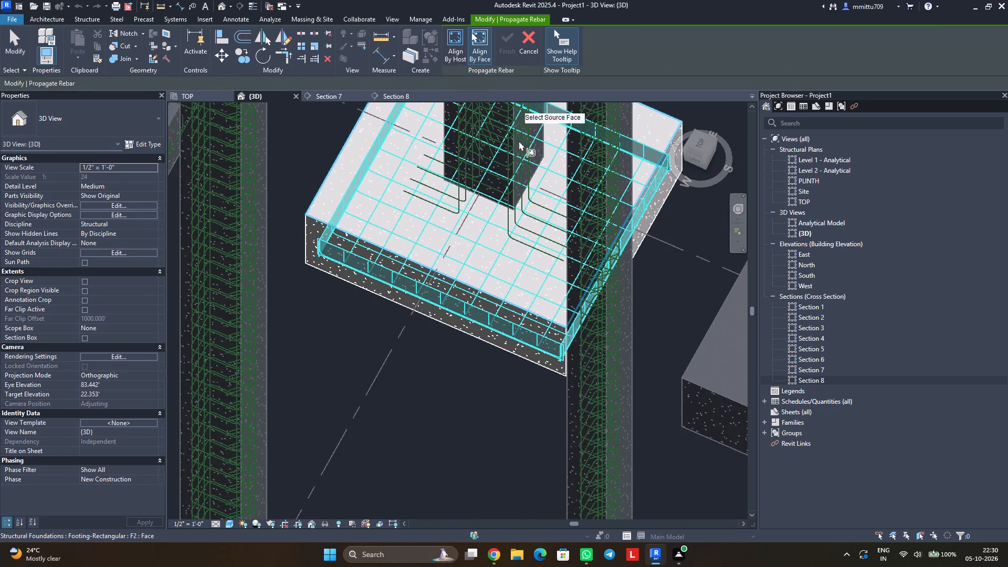
left_click(451, 43)
scroll(454, 196, "down", 11)
scroll(454, 196, "up", 1)
scroll(454, 196, "down", 2)
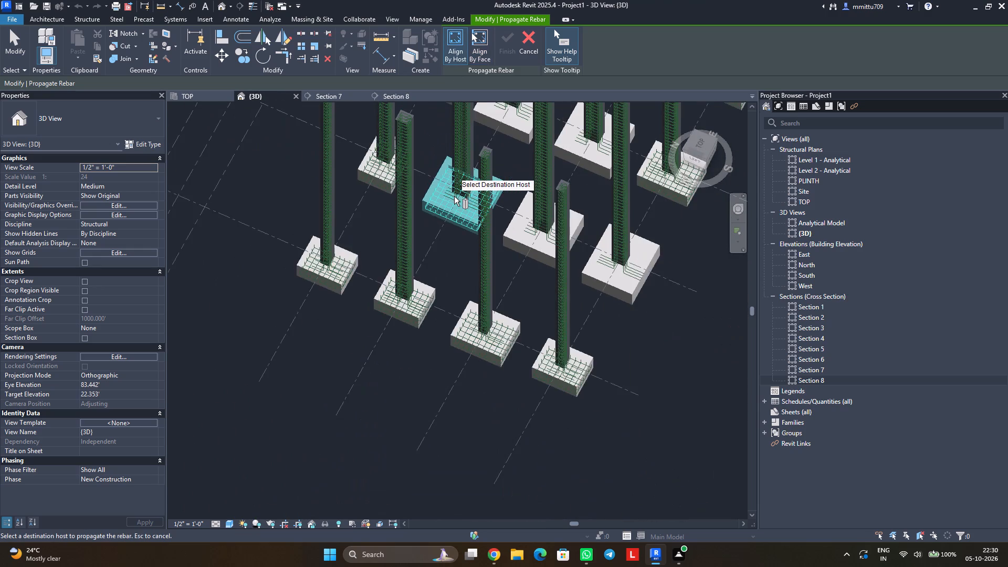
scroll(454, 196, "down", 2)
middle_click_drag(454, 190, 438, 252)
left_click(464, 212)
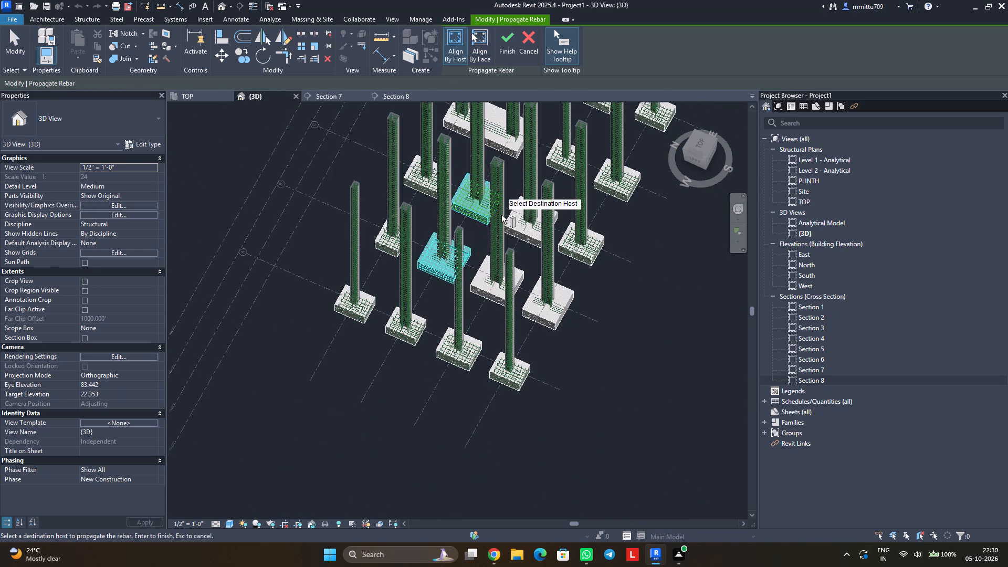
left_click(514, 228)
left_click(490, 296)
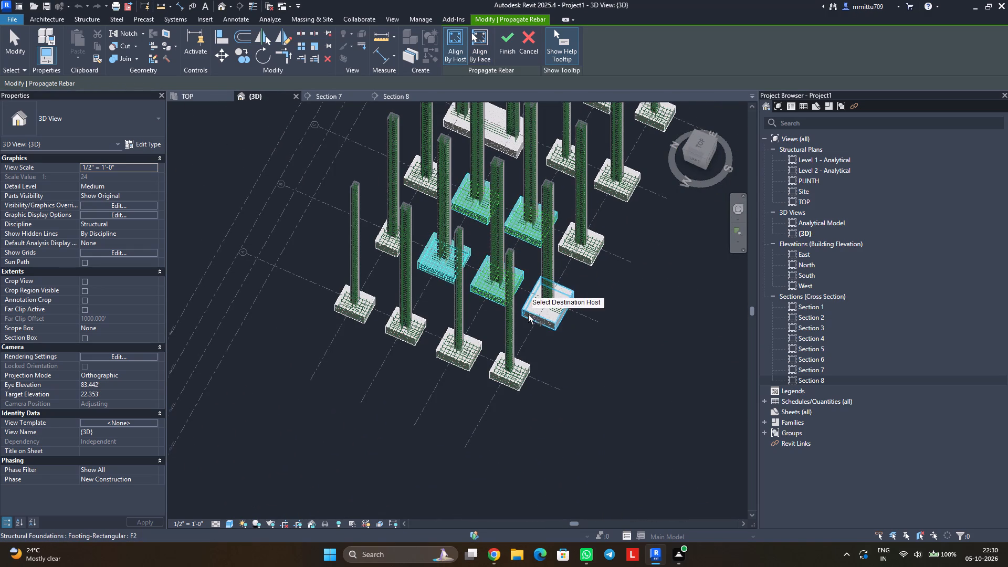
left_click(535, 316)
middle_click_drag(517, 238, 518, 320)
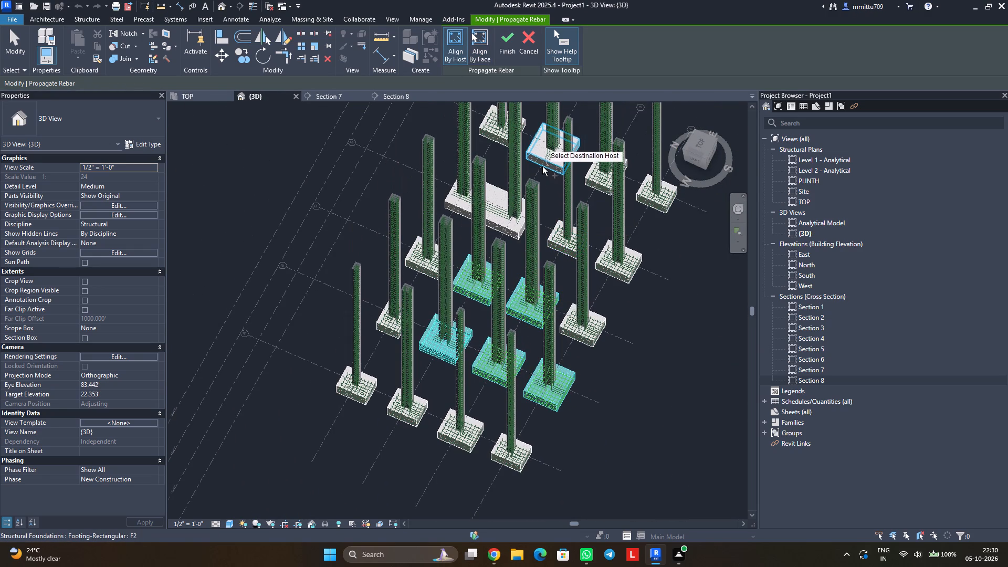
left_click(542, 165)
middle_click_drag(615, 327, 619, 351)
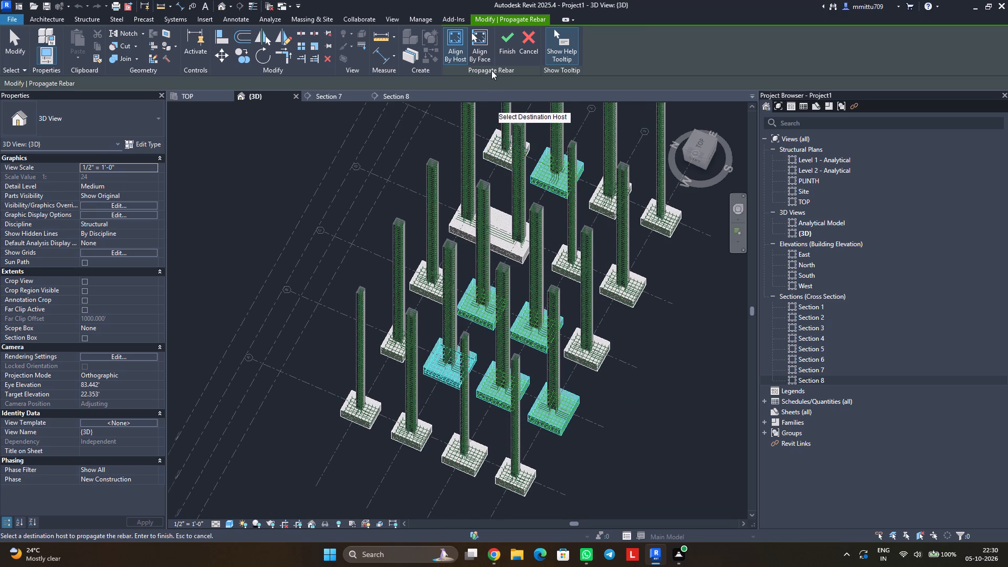
left_click(505, 42)
left_click(261, 196)
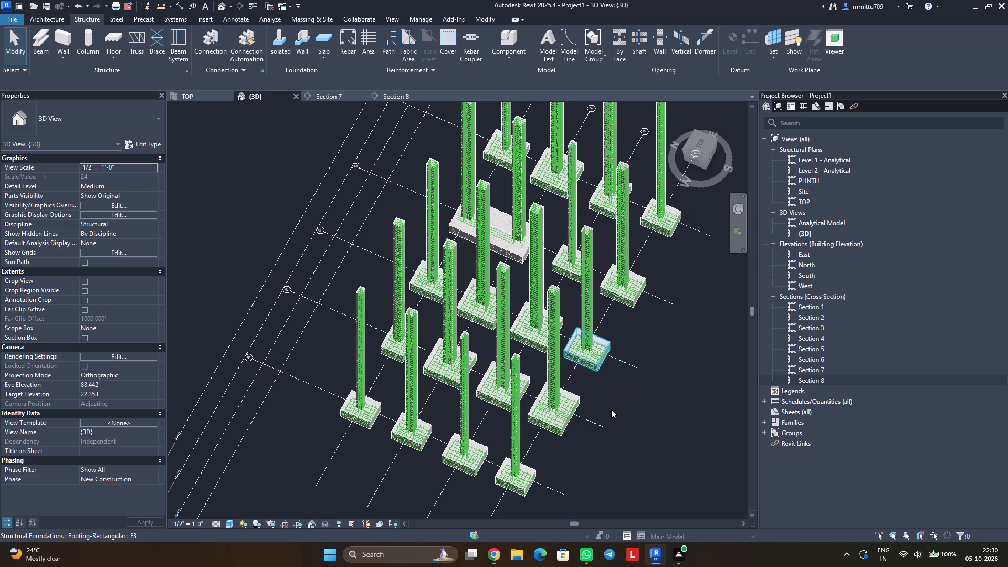
Examine the unreinforced combined footing on grid D in the {3D} view, the TOP plan, Section 7 and the East elevation.
middle_click_drag(685, 428, 674, 436)
scroll(647, 420, "down", 2)
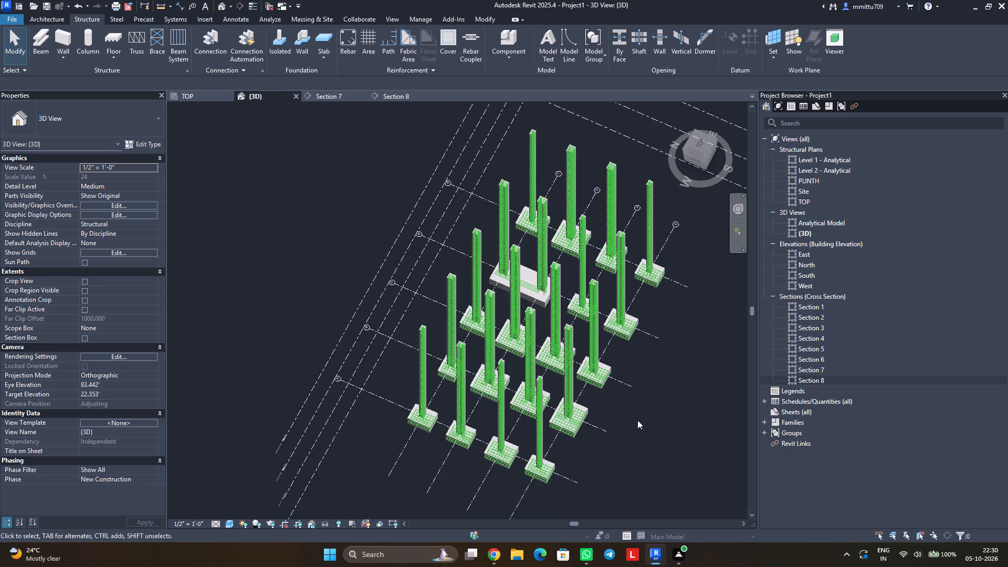
middle_click_drag(662, 380, 642, 409)
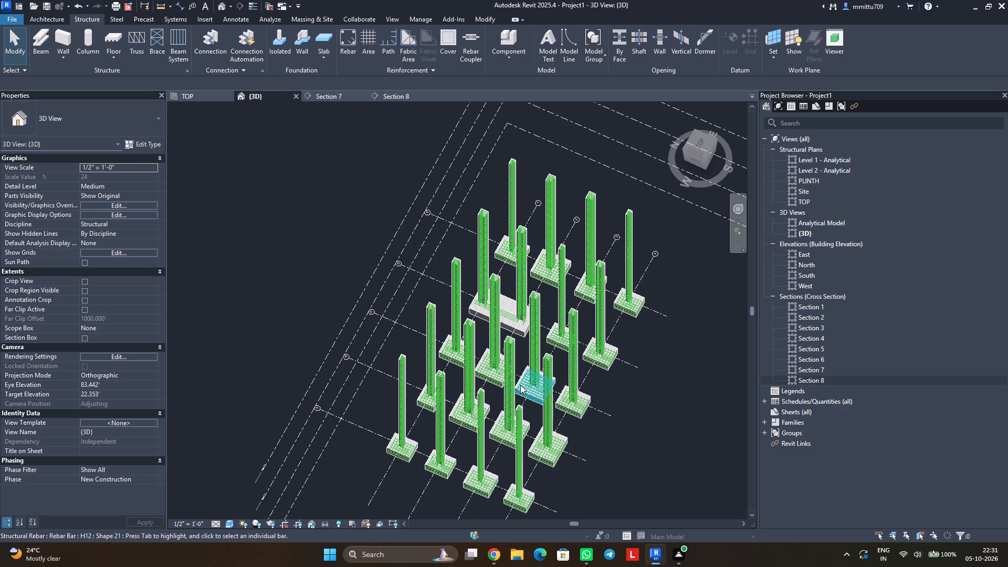
scroll(497, 336, "up", 3)
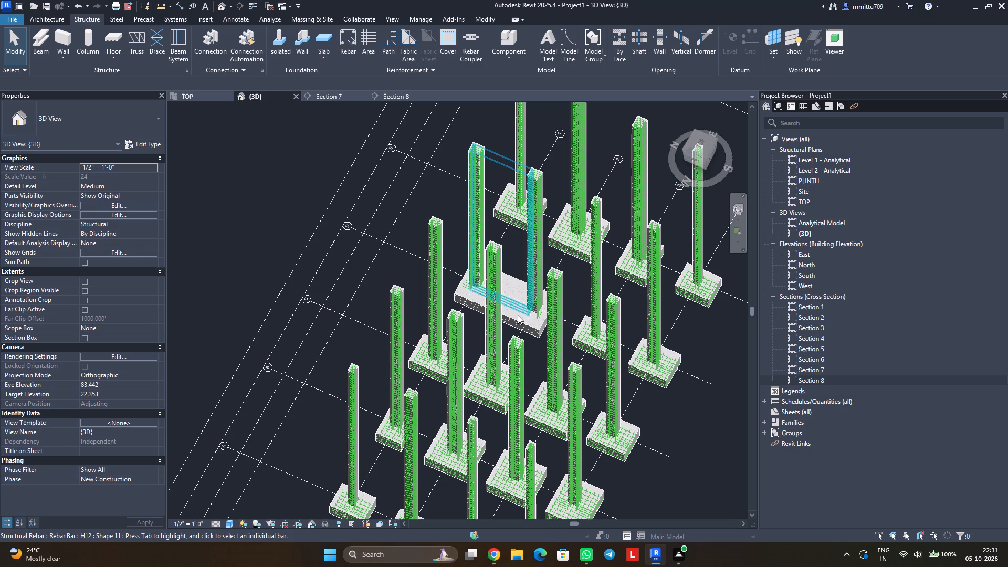
left_click(199, 101)
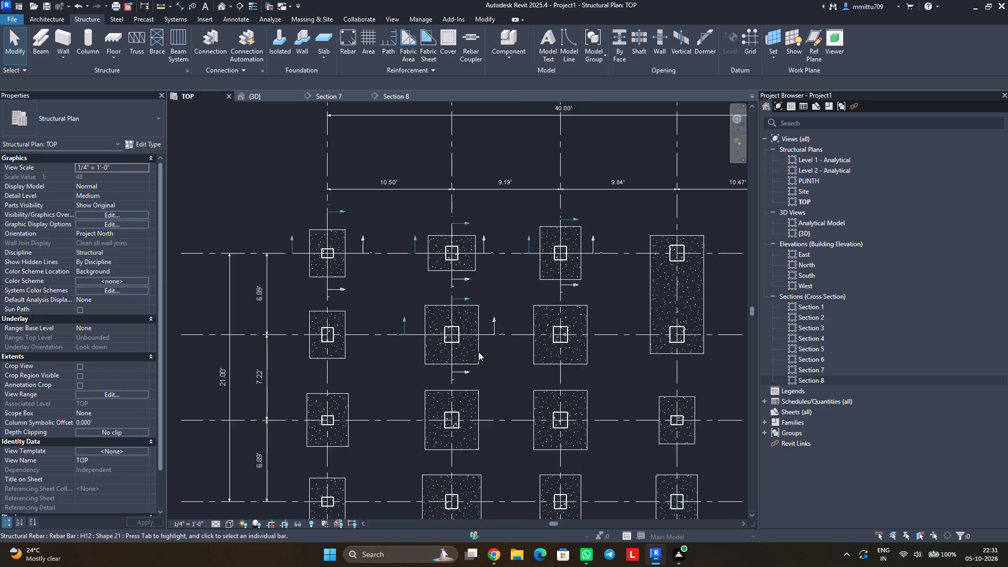
scroll(478, 352, "down", 3)
middle_click_drag(498, 437, 496, 411)
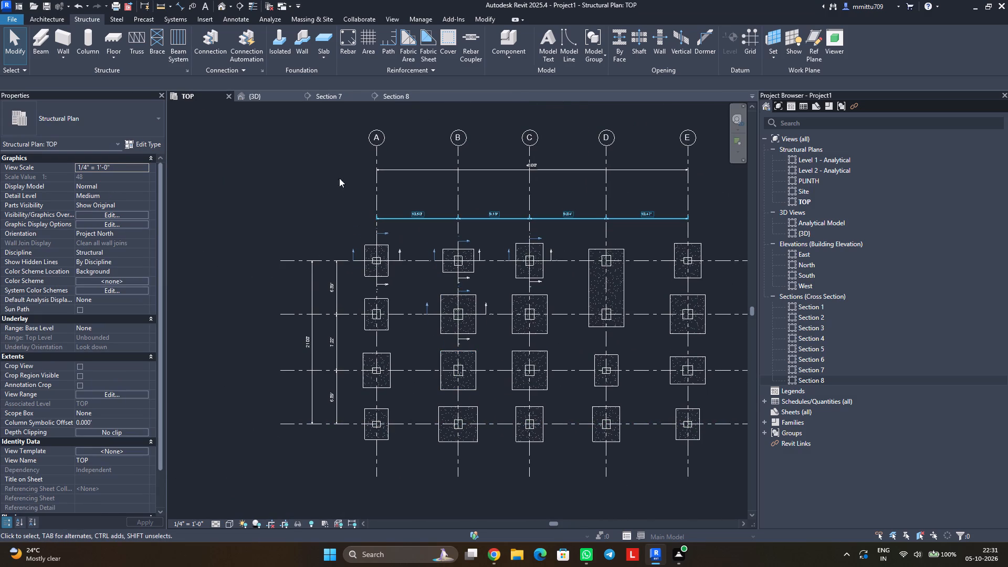
left_click(281, 98)
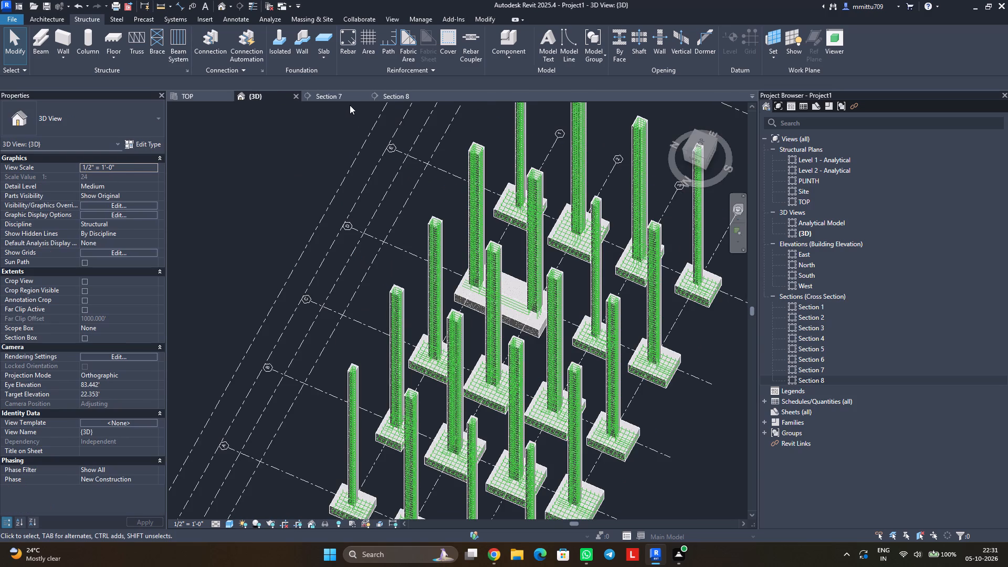
left_click(346, 98)
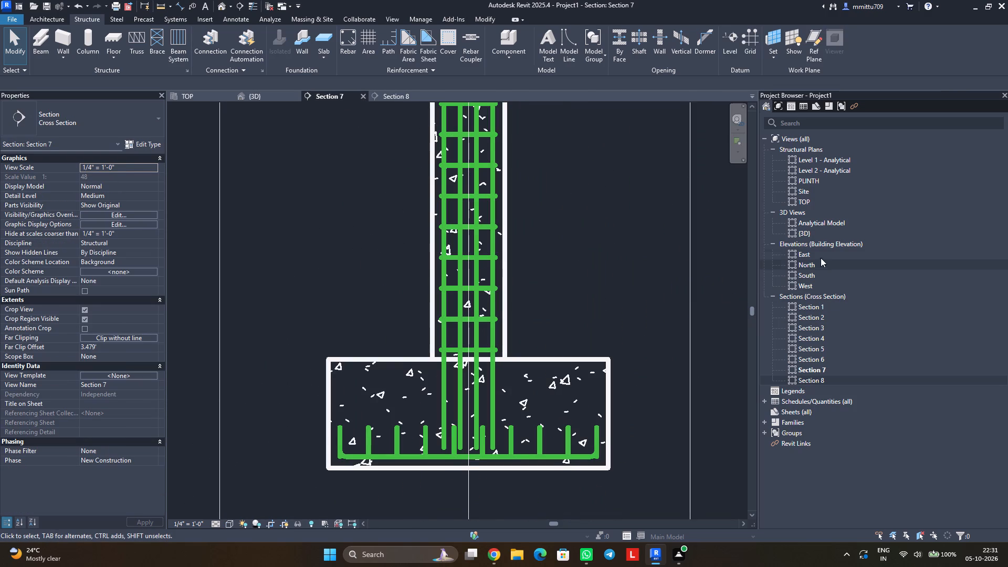
double_click(819, 254)
scroll(530, 450, "down", 2)
middle_click_drag(461, 498, 477, 456)
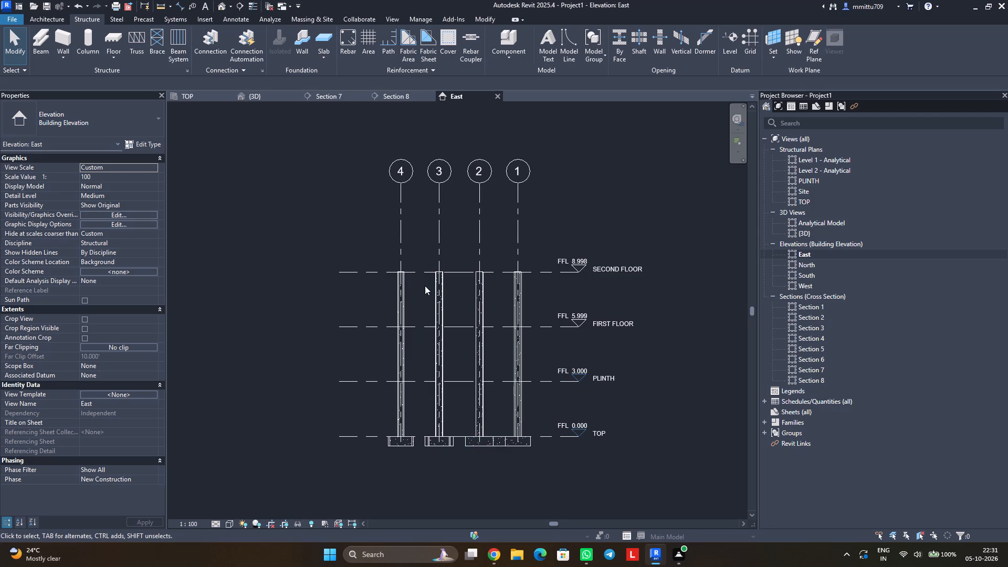
left_click(266, 96)
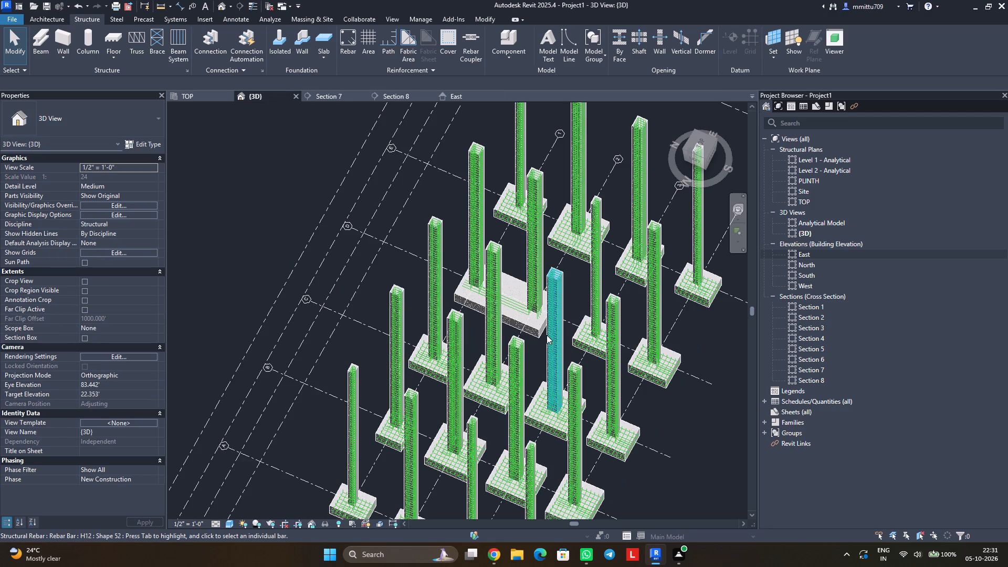
In the TOP plan, draw a section across the combined footing on grid D, between grids 1 and 2.
left_click(208, 96)
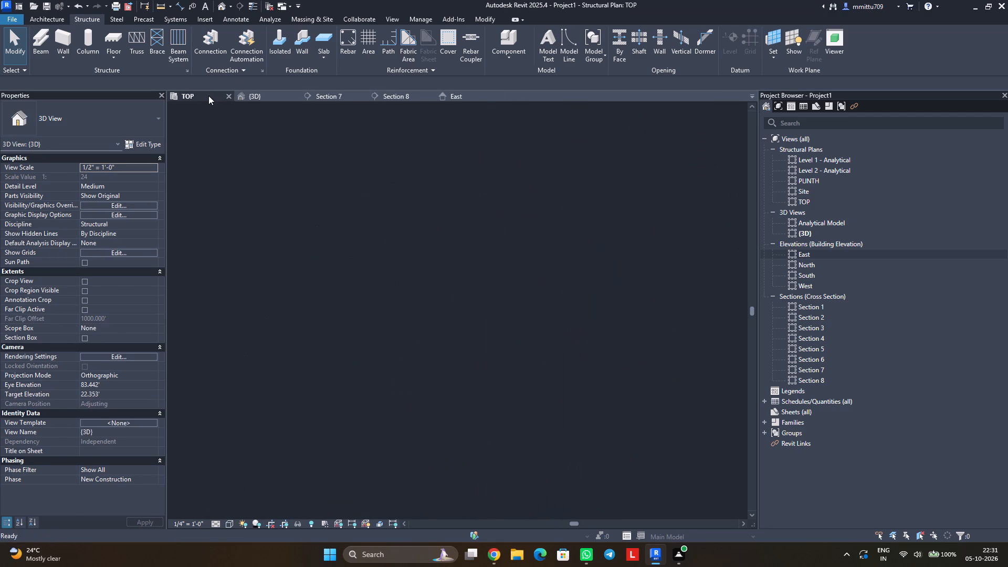
middle_click_drag(577, 289, 553, 295)
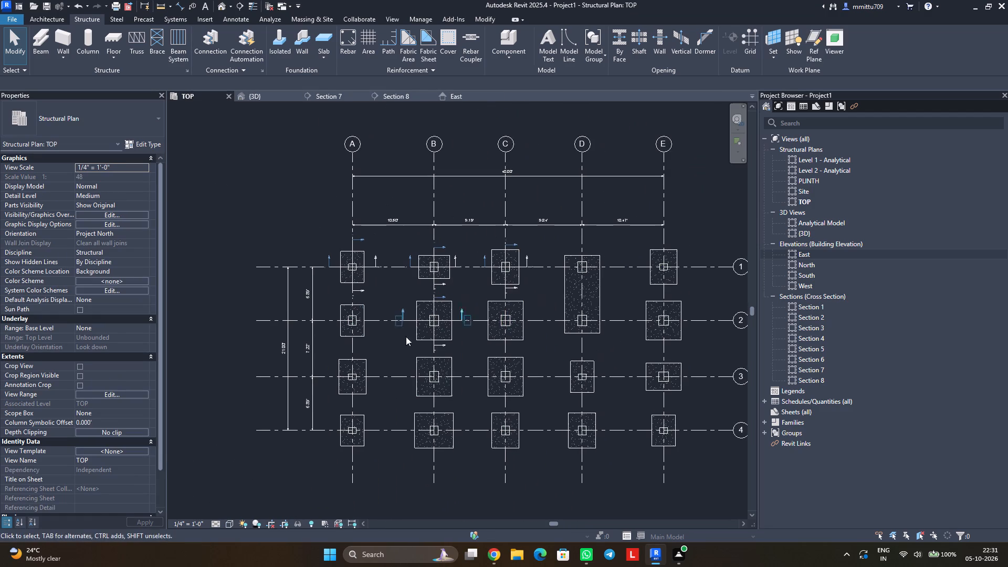
left_click(244, 4)
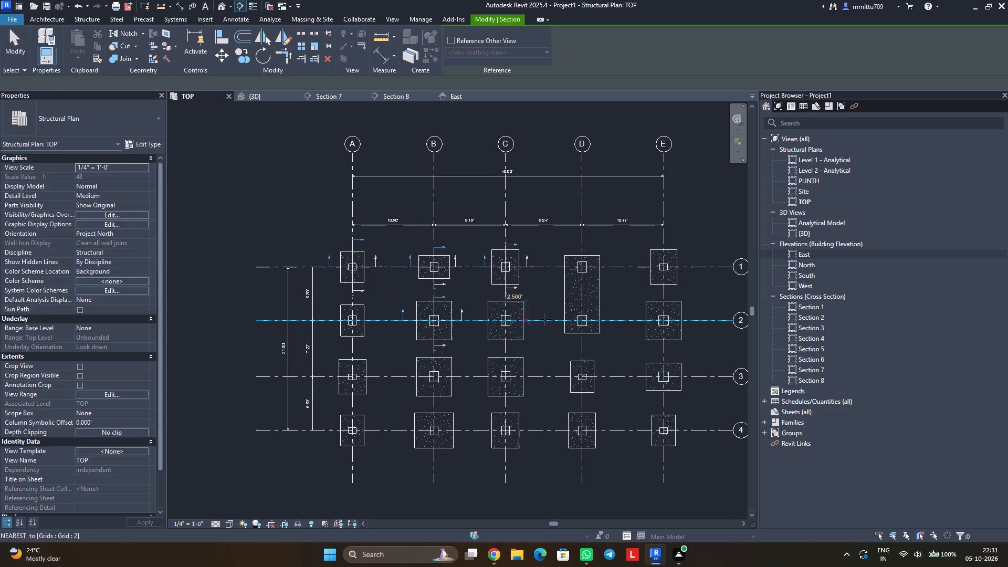
left_click(554, 295)
left_click(607, 292)
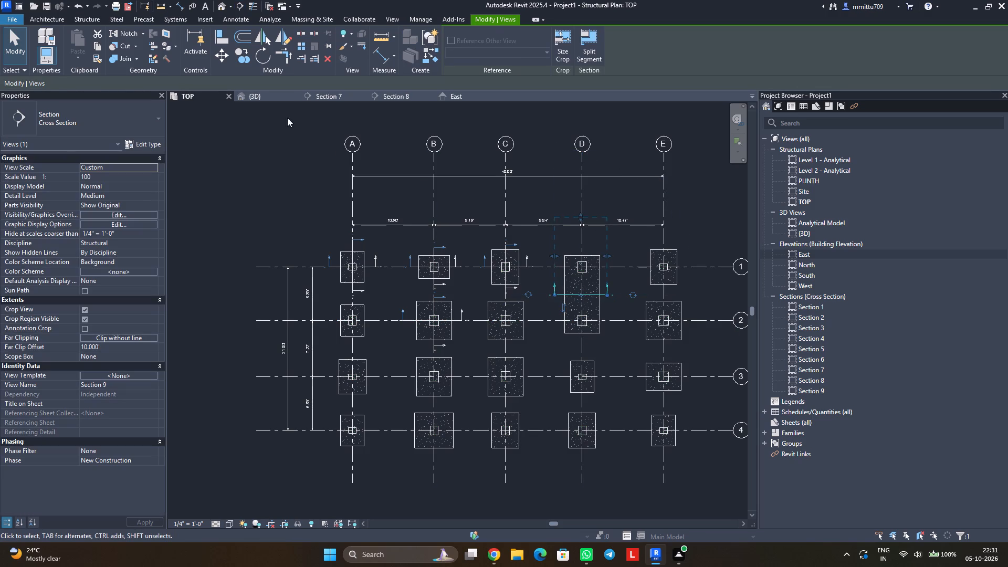
Draw a second section along grid D through the combined footing's full length, and shorten its view depth to about 5.9 feet.
left_click(236, 1)
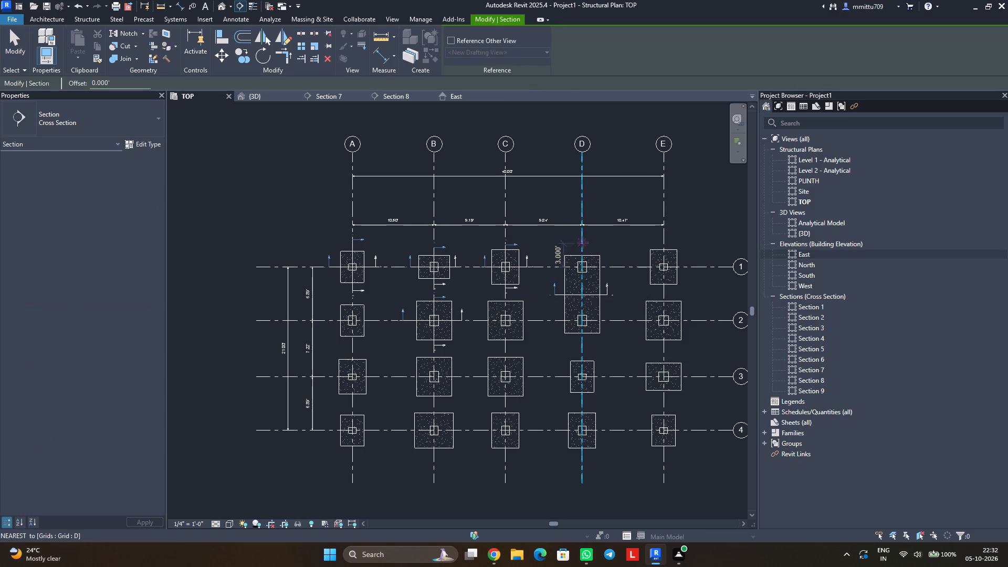
left_click(583, 243)
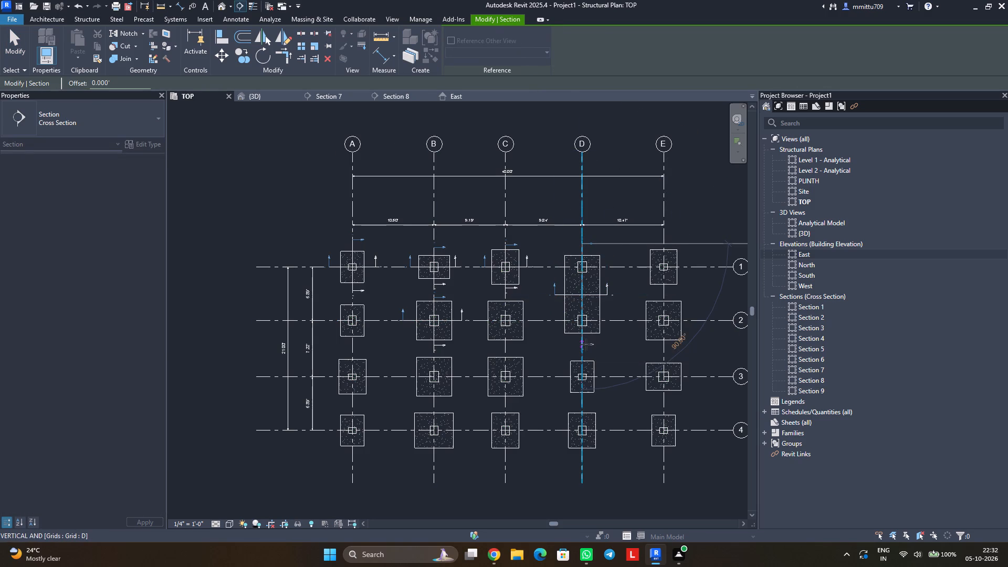
left_click(586, 344)
key("Escape")
key("Escape")
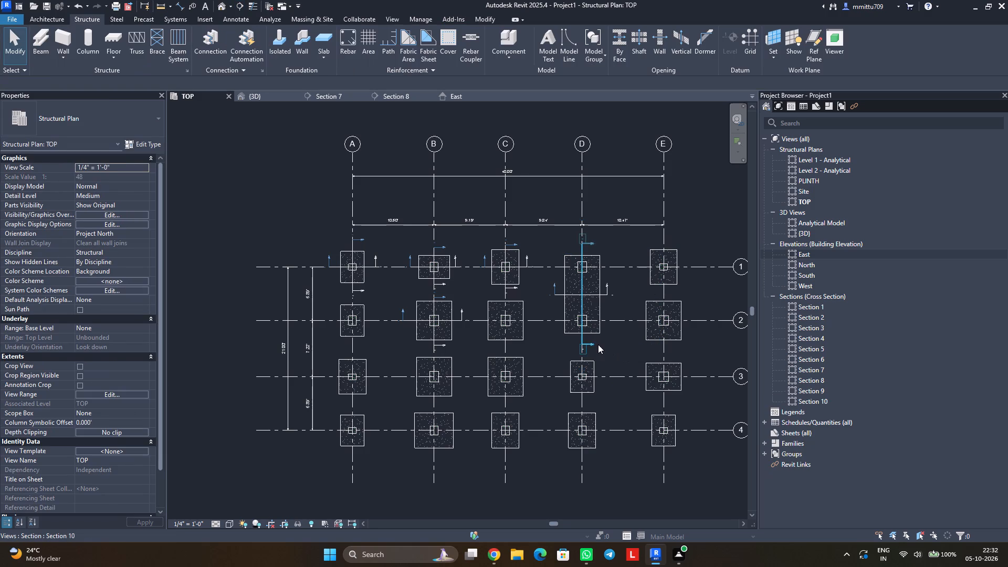
left_click(598, 344)
left_click_drag(656, 296, 624, 293)
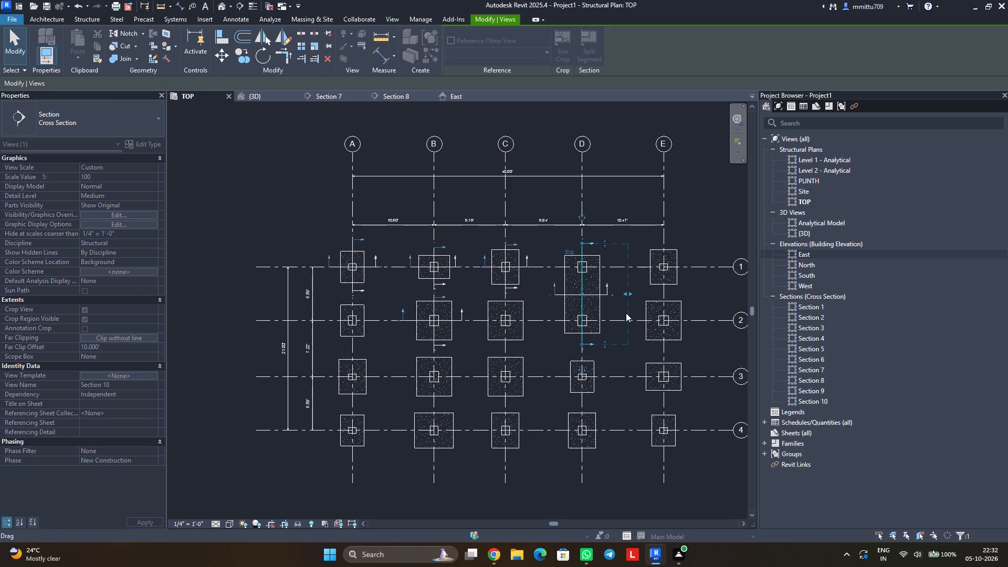
left_click(698, 356)
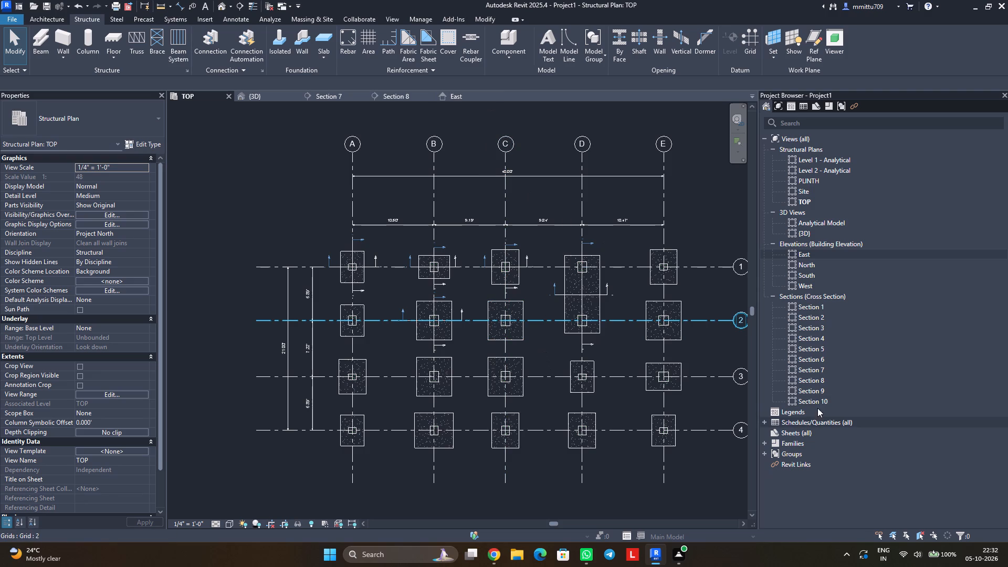
Examine the column bars inside the combined F4 footing in Section 9 and Section 10, and return to the {3D} view.
double_click(816, 393)
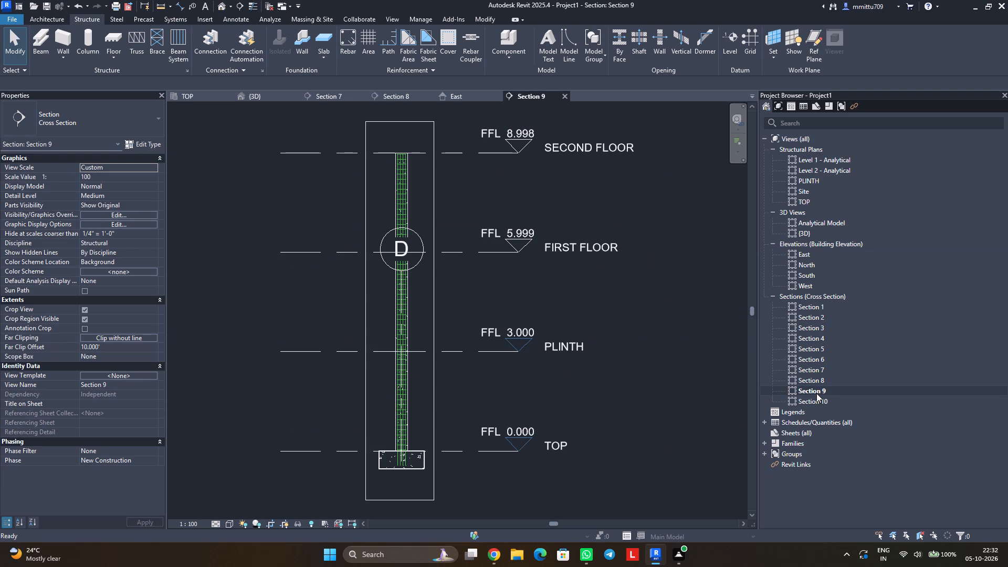
double_click(817, 396)
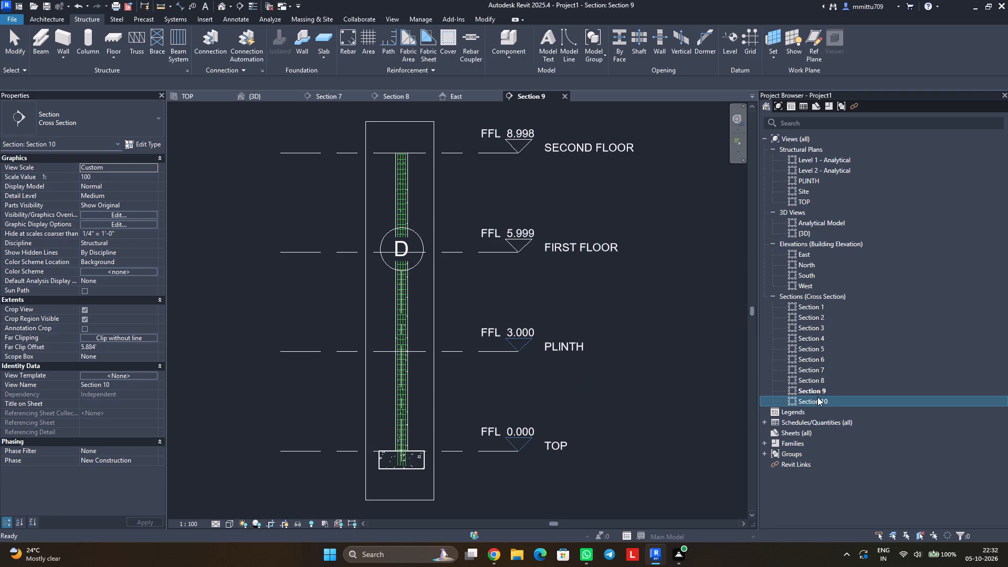
scroll(410, 480, "down", 2)
scroll(410, 480, "up", 2)
scroll(410, 480, "down", 1)
scroll(410, 480, "up", 4)
scroll(410, 480, "down", 1)
scroll(410, 480, "up", 1)
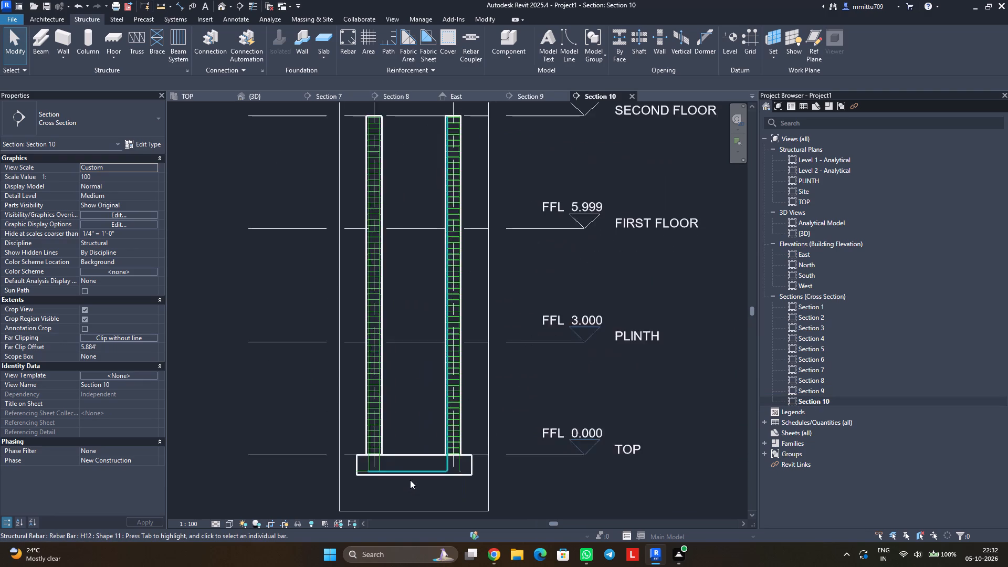
scroll(410, 480, "up", 2)
scroll(410, 480, "down", 1)
scroll(410, 480, "up", 4)
scroll(410, 480, "down", 1)
scroll(410, 480, "up", 3)
scroll(410, 480, "down", 1)
scroll(410, 480, "up", 2)
middle_click_drag(410, 480, 442, 462)
scroll(442, 462, "up", 1)
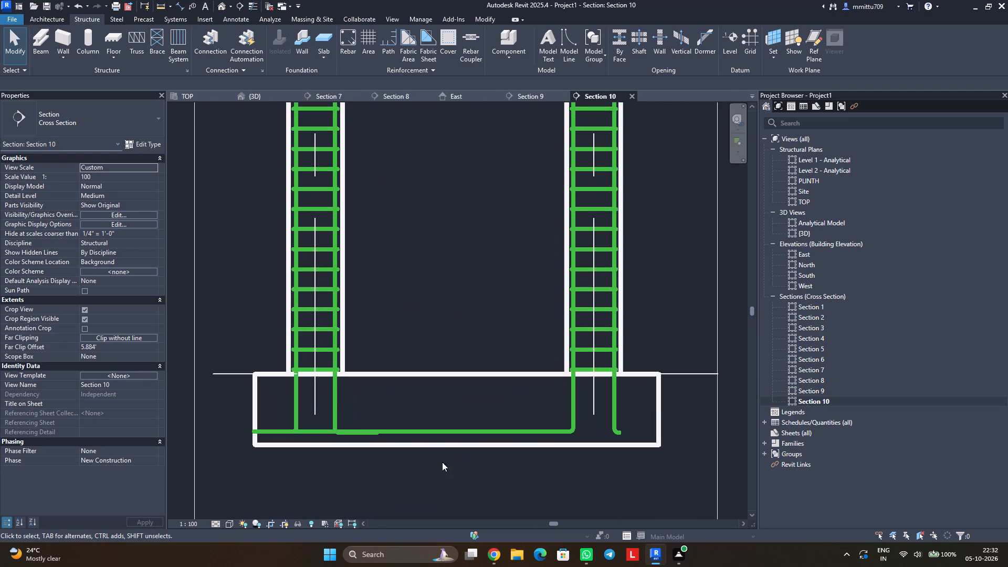
left_click(451, 432)
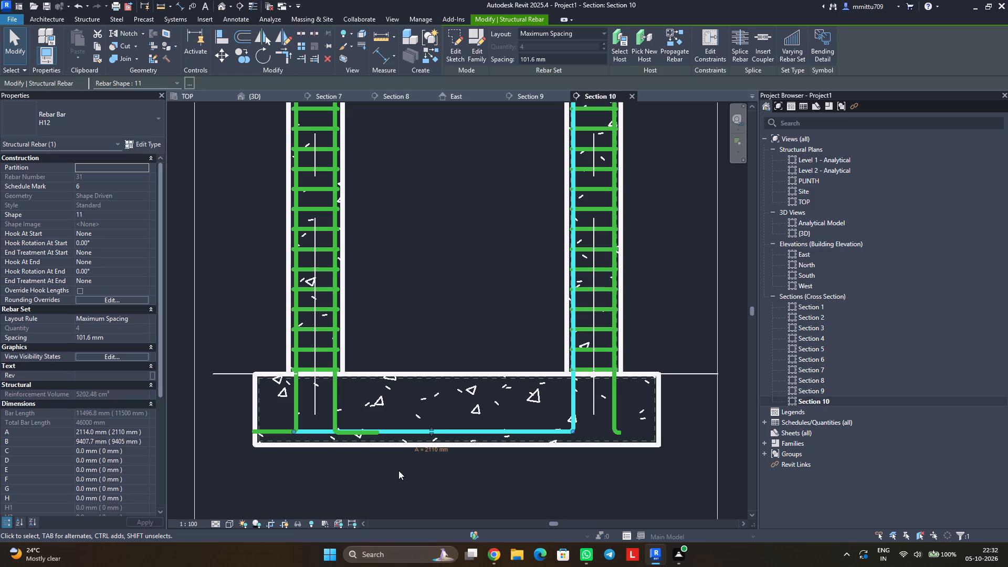
left_click(429, 493)
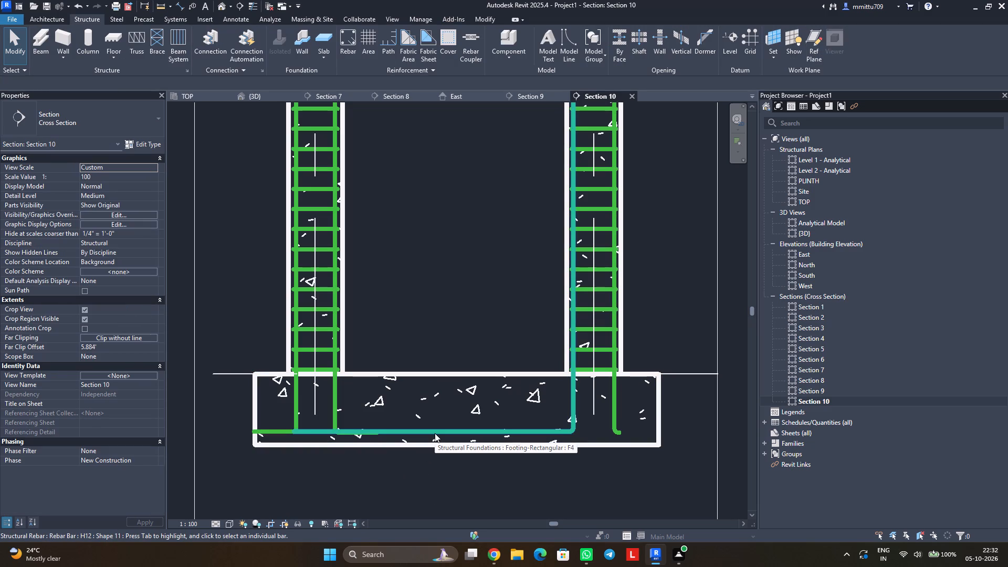
left_click(265, 97)
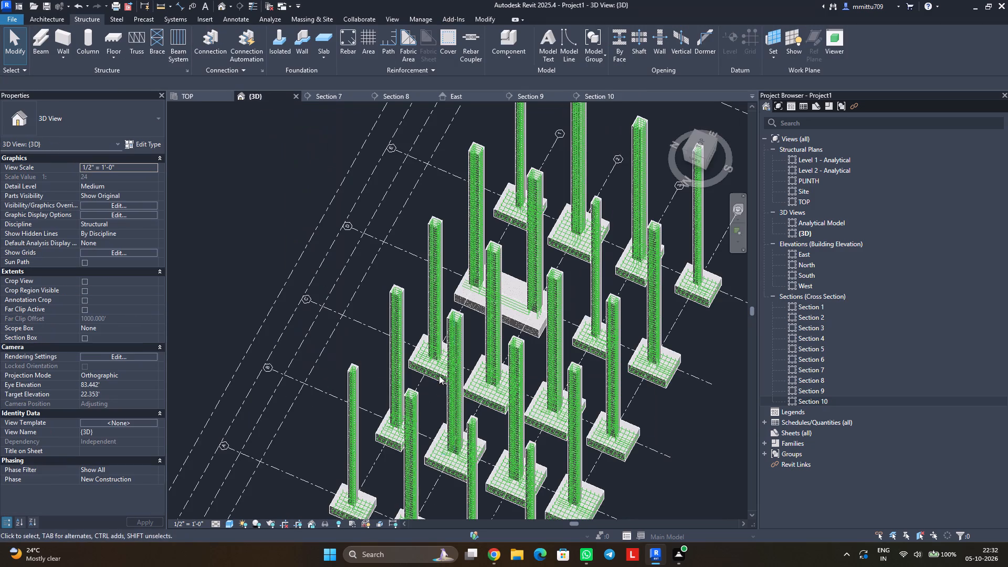
In the {3D} view, examine the H12 column bars whose bottom legs run across the combined F4 footing on grid D.
scroll(520, 306, "up", 3)
scroll(520, 306, "down", 1)
scroll(520, 306, "up", 3)
scroll(520, 306, "down", 1)
scroll(520, 306, "up", 1)
scroll(520, 306, "down", 1)
scroll(520, 306, "up", 2)
scroll(520, 306, "down", 1)
scroll(520, 306, "up", 1)
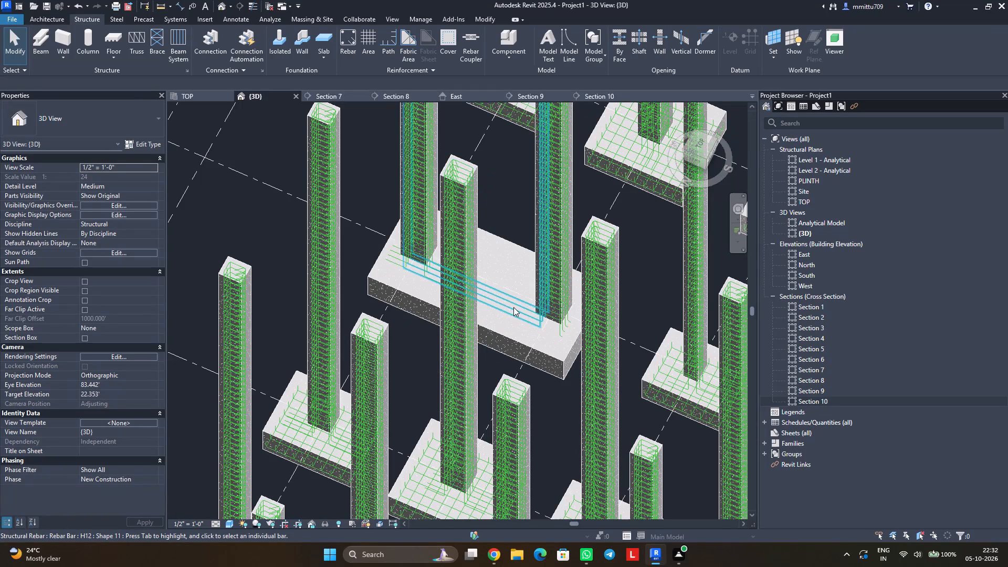
left_click(513, 307)
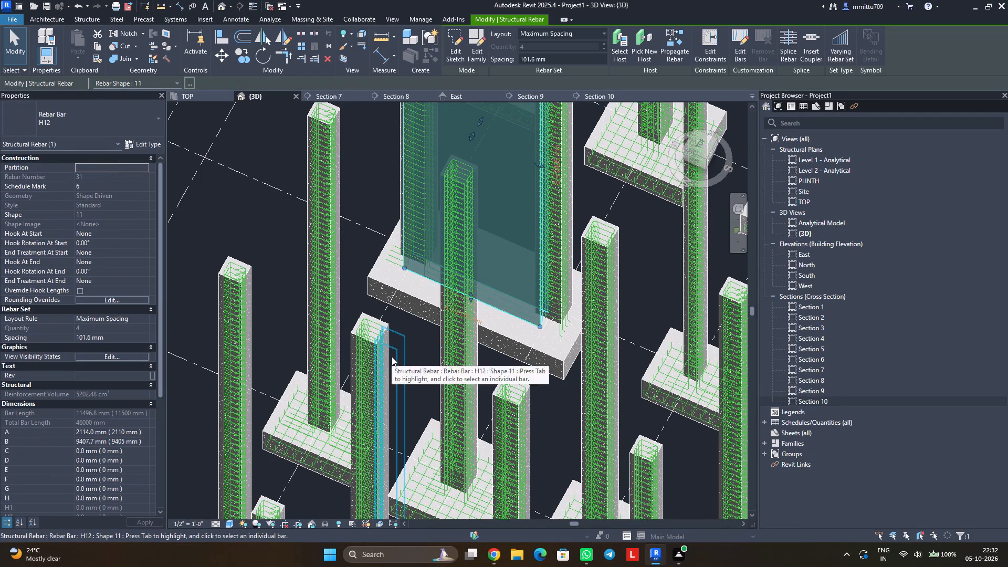
scroll(392, 356, "down", 3)
scroll(392, 356, "up", 1)
scroll(392, 356, "down", 6)
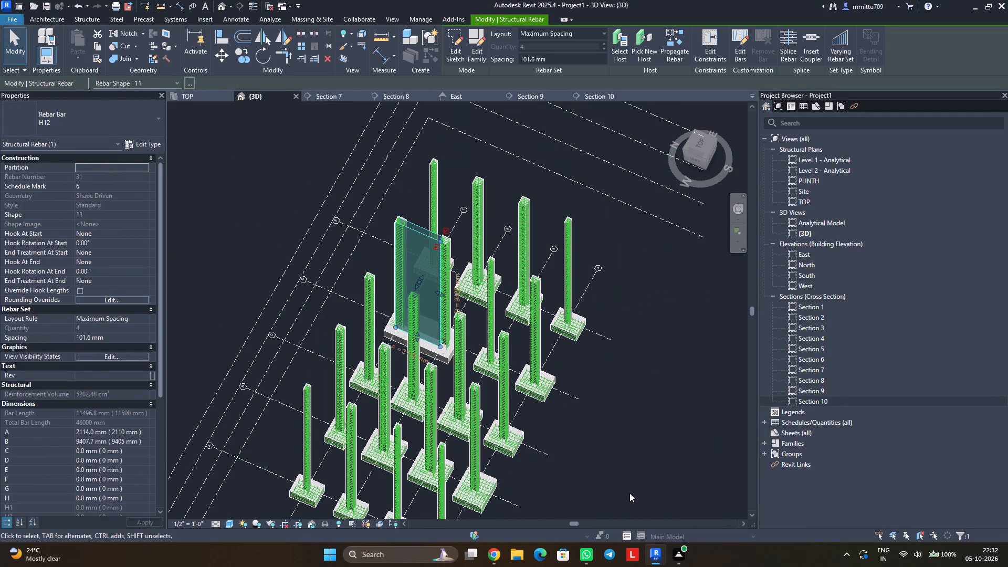
left_click(631, 487)
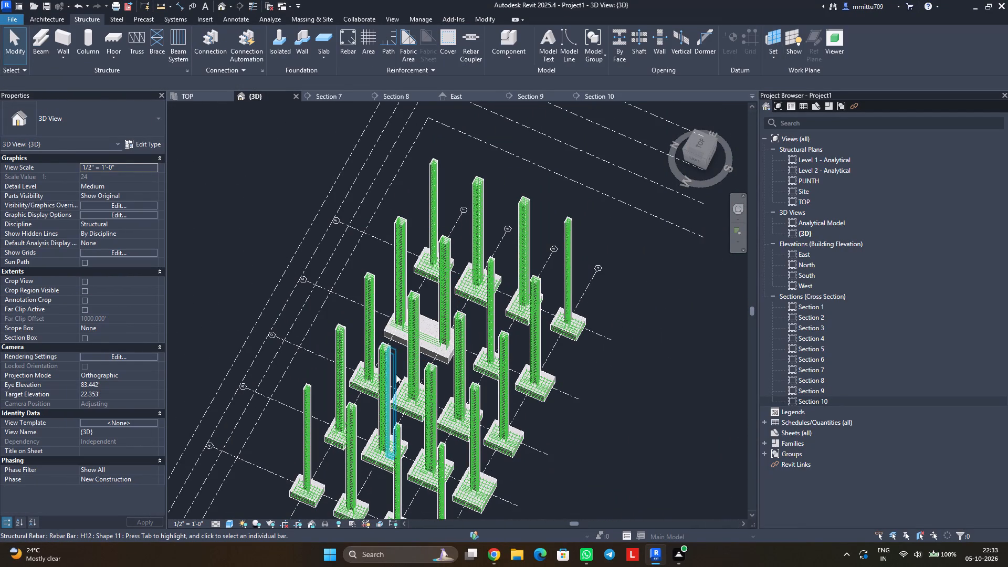
In Section 10, shorten the long bottom leg of the grid 2 column's inner H12 bars inside the combined footing to 1'.
left_click(429, 339)
scroll(408, 338, "up", 4)
scroll(408, 338, "down", 1)
scroll(408, 338, "up", 1)
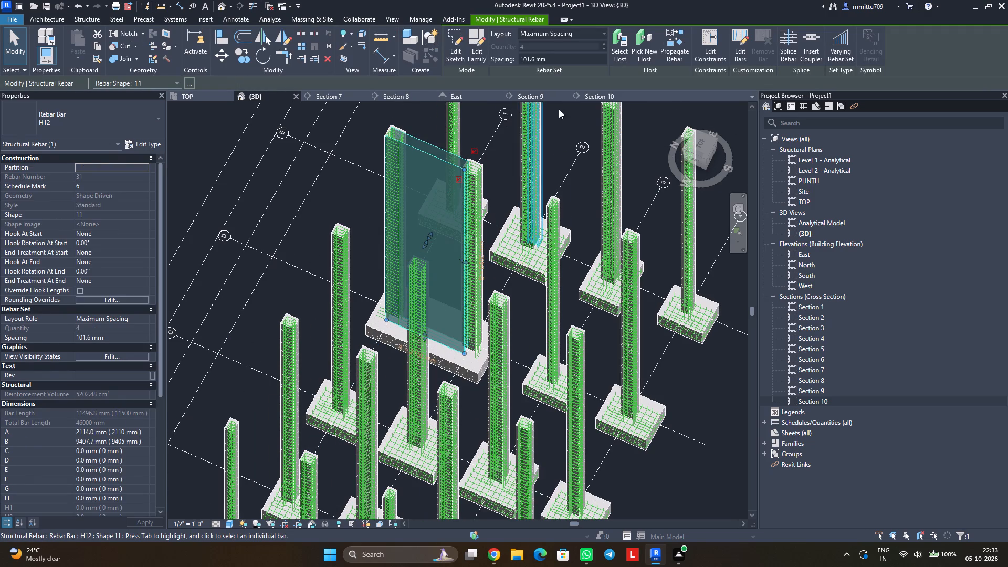
left_click(597, 98)
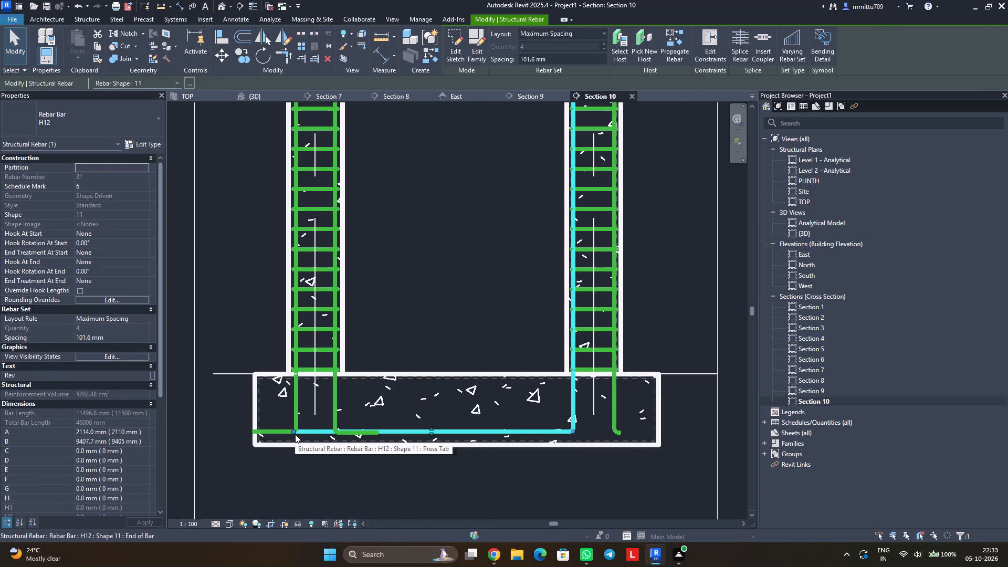
scroll(295, 434, "up", 8)
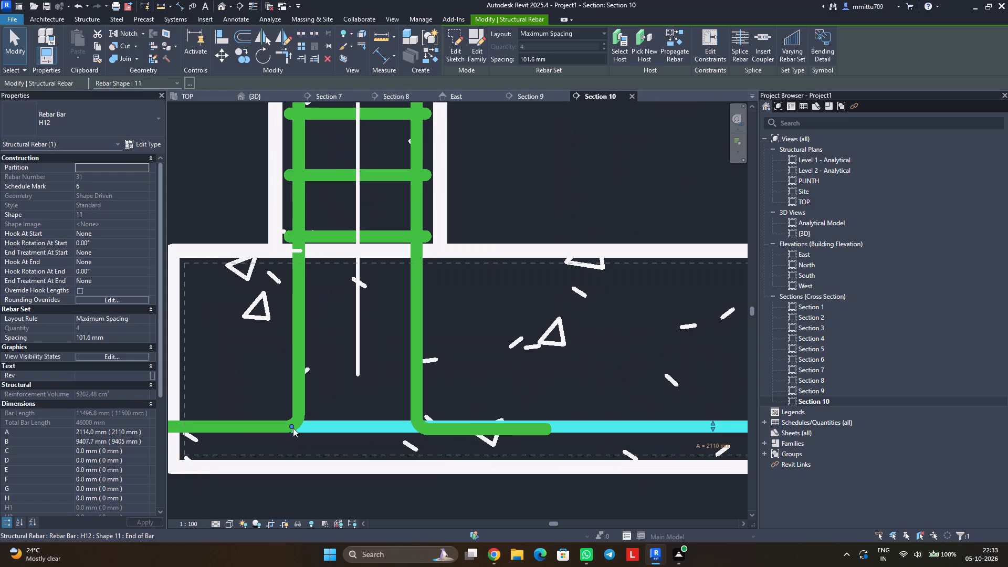
left_click_drag(291, 426, 511, 428)
scroll(532, 432, "down", 2)
scroll(576, 432, "up", 1)
scroll(576, 432, "down", 2)
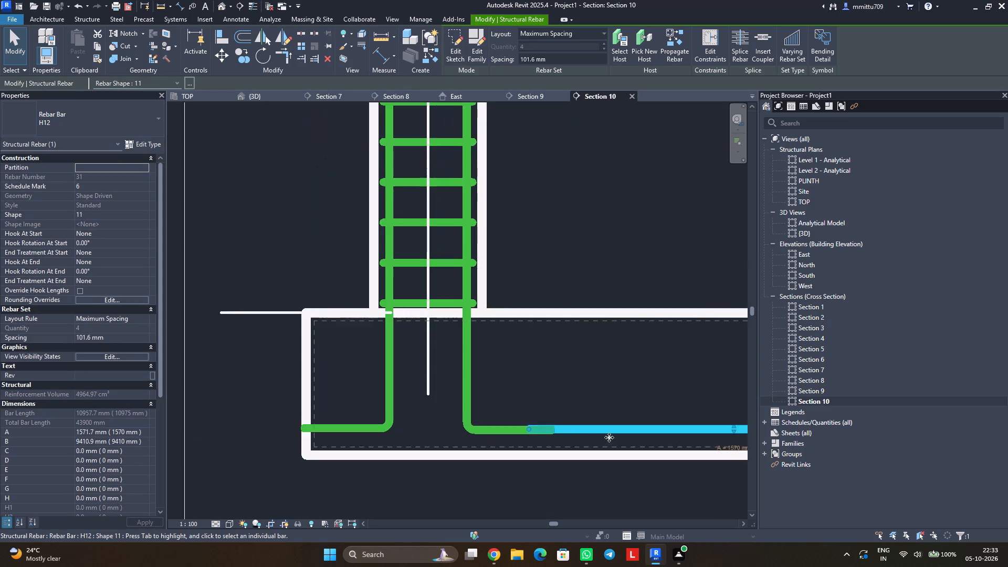
middle_click_drag(640, 437, 519, 465)
scroll(519, 465, "up", 1)
left_click_drag(390, 454, 556, 454)
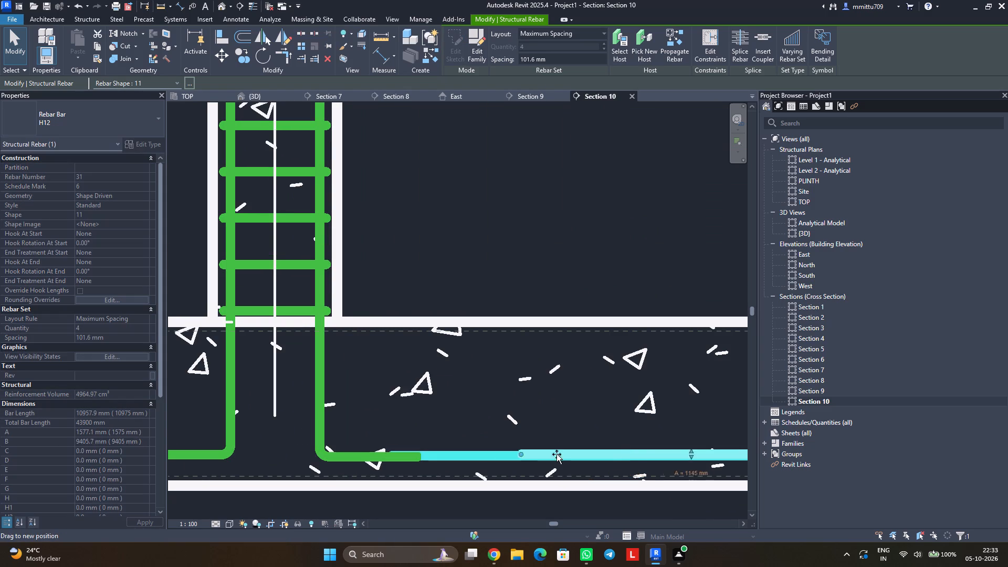
left_click_drag(556, 454, 642, 454)
middle_click_drag(653, 458, 377, 432)
scroll(377, 429, "up", 2)
scroll(377, 429, "down", 4)
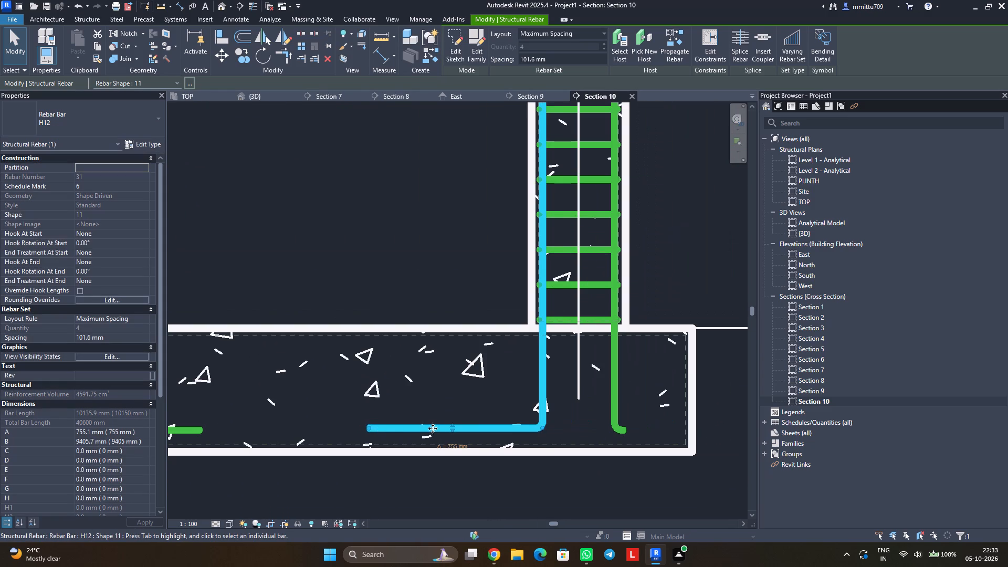
left_click(453, 446)
type("1'")
key("Return")
left_click(359, 190)
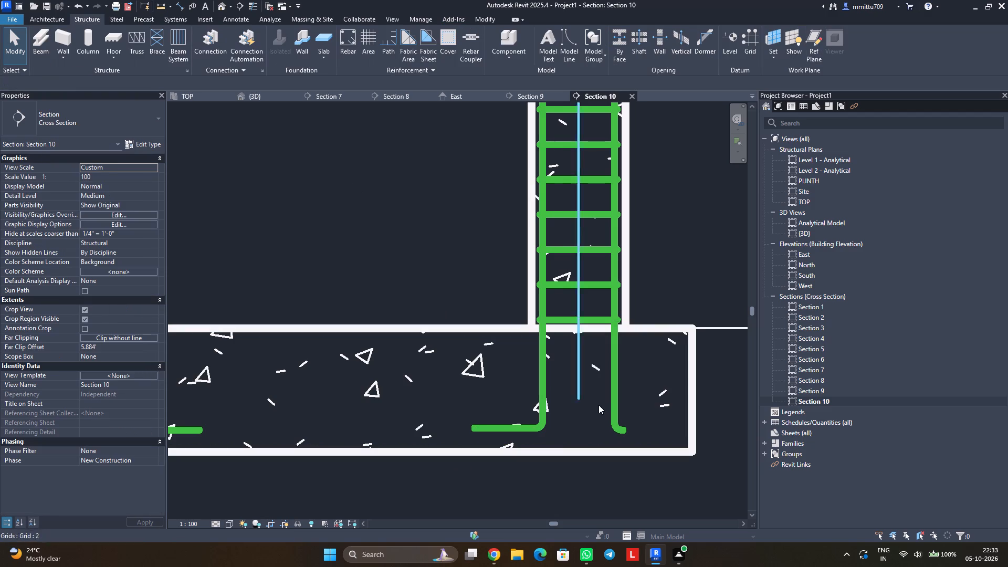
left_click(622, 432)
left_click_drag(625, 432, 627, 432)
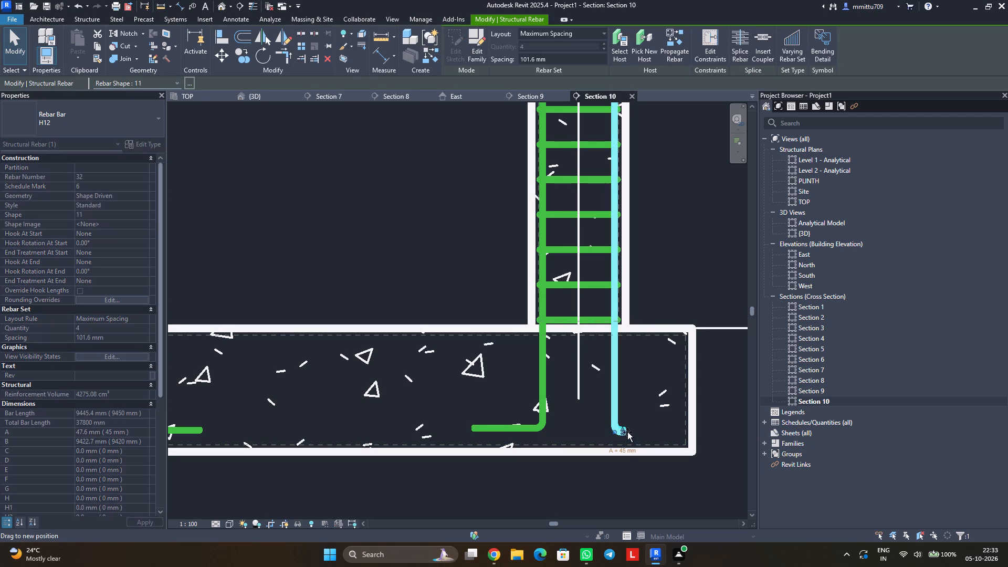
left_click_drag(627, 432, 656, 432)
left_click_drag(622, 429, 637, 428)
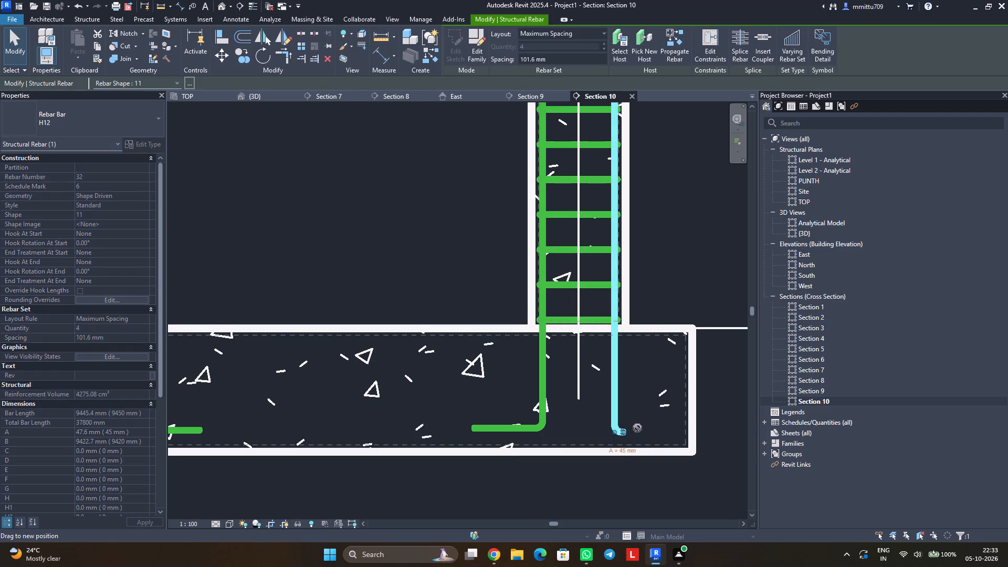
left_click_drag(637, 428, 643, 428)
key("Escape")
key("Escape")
Set the bottom leg of the grid 2 column's outer H12 bars to 6" in Section 10.
left_click(621, 430)
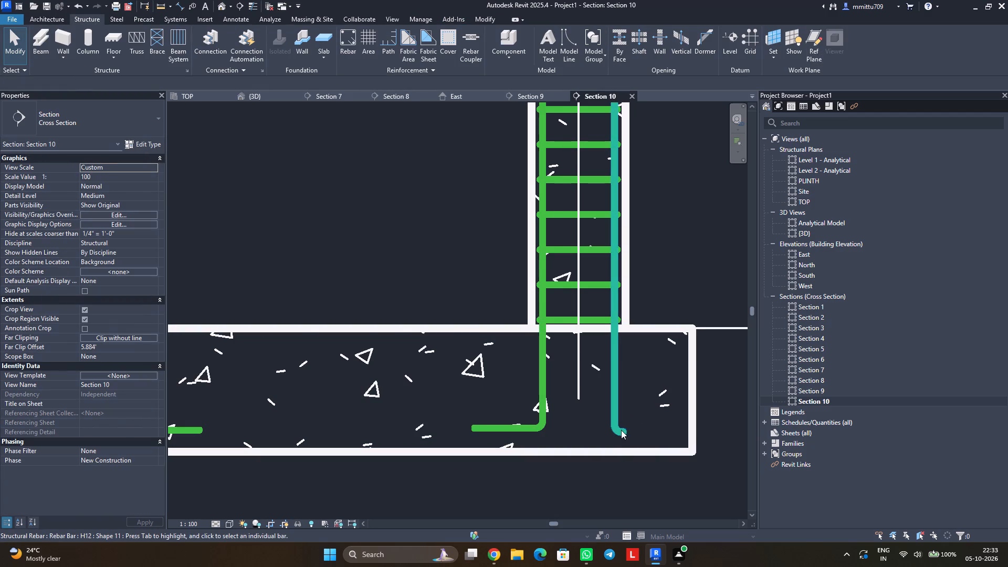
scroll(624, 430, "up", 5)
scroll(624, 430, "down", 1)
scroll(624, 430, "up", 2)
left_click_drag(623, 432, 631, 432)
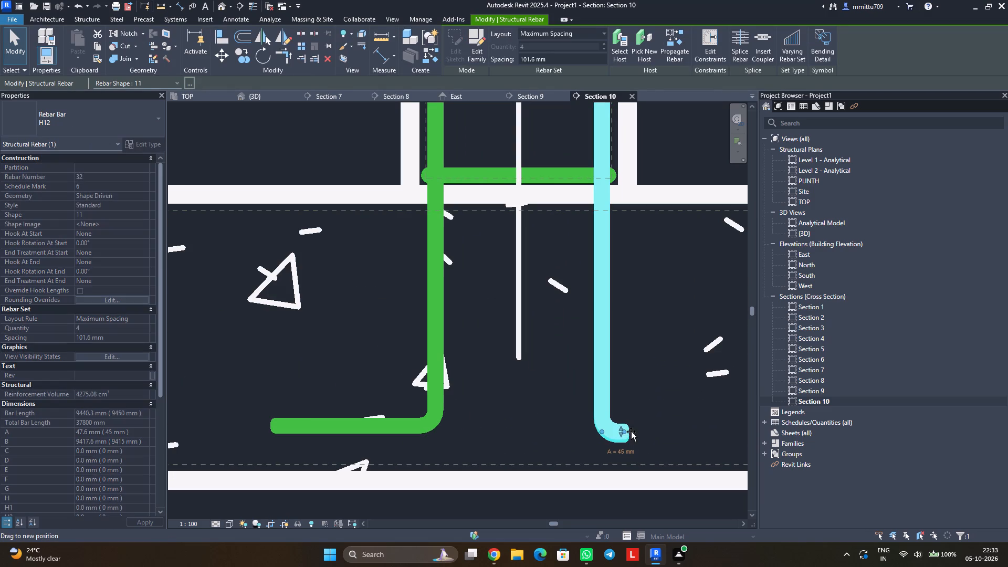
left_click_drag(631, 432, 672, 436)
left_click(624, 455)
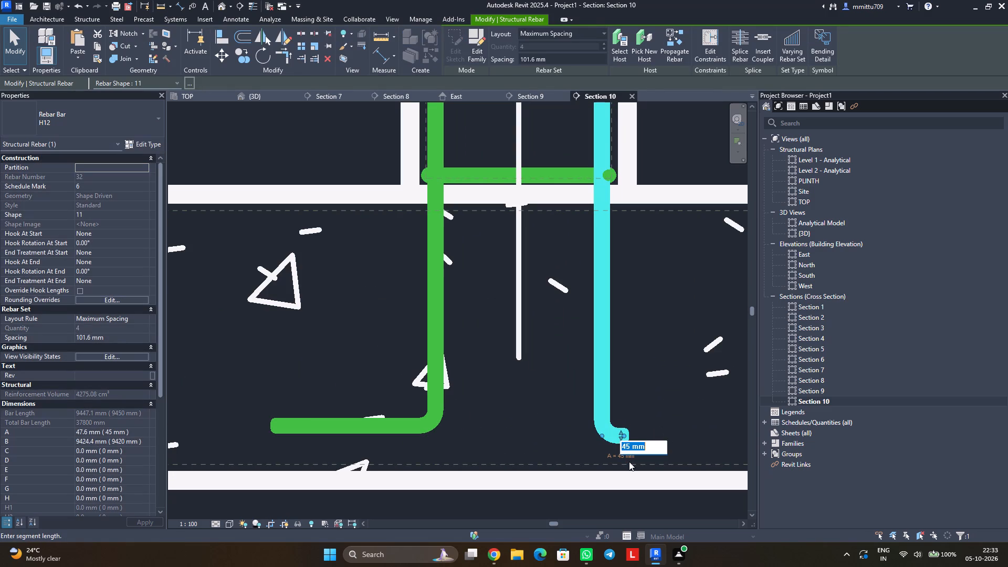
type("6\"")
key("Return")
left_click(338, 153)
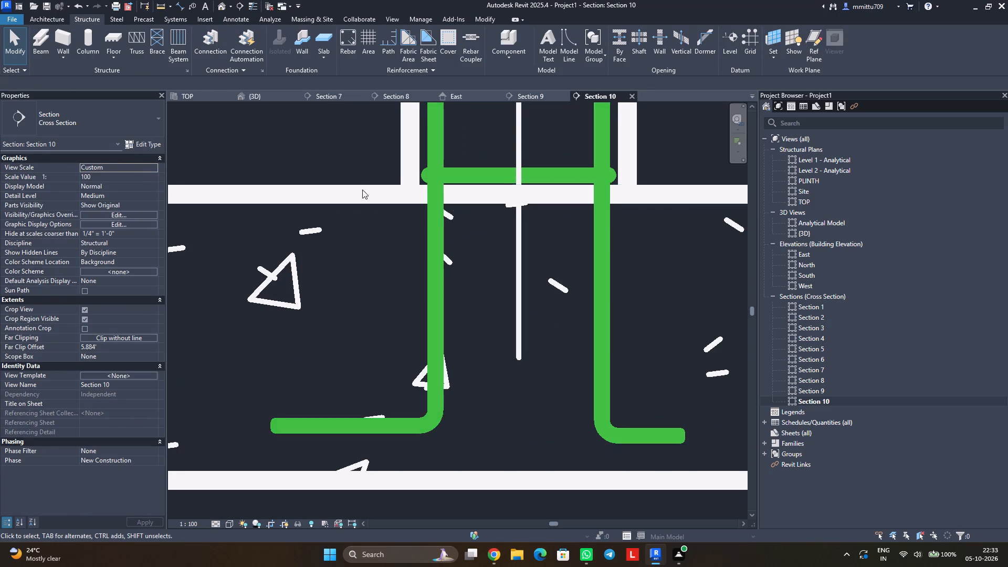
Set the bottom leg of the grid 1 column's outer H12 bars, which reaches the footing edge, to 6".
scroll(370, 202, "down", 11)
scroll(373, 245, "up", 1)
middle_click_drag(323, 264, 543, 277)
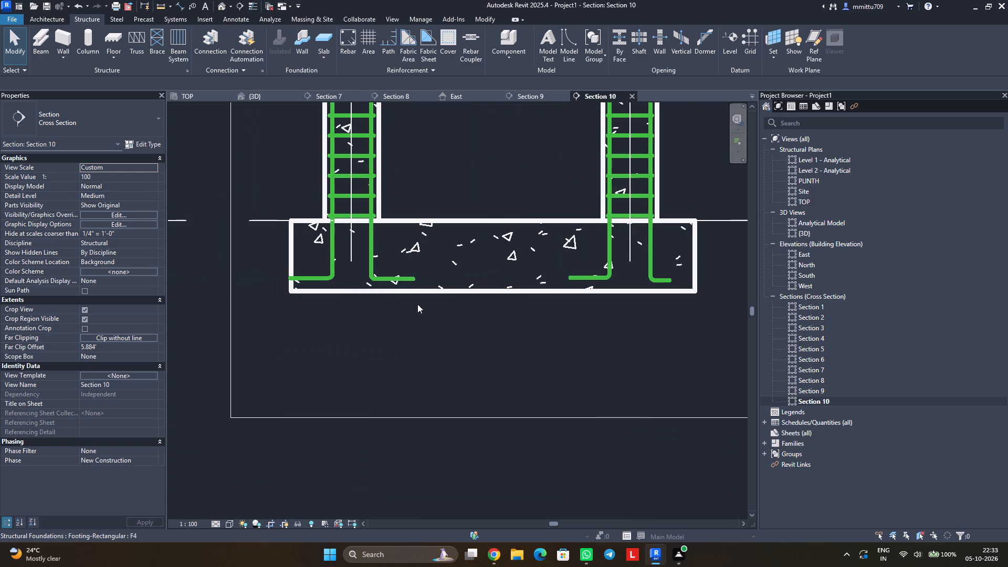
left_click(300, 279)
left_click(304, 295)
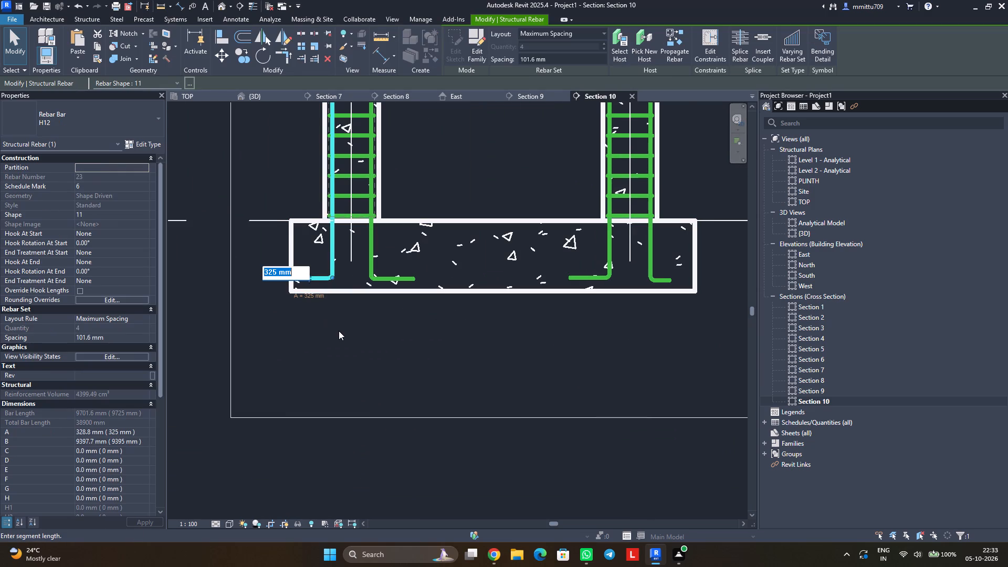
type("6\"")
key("Return")
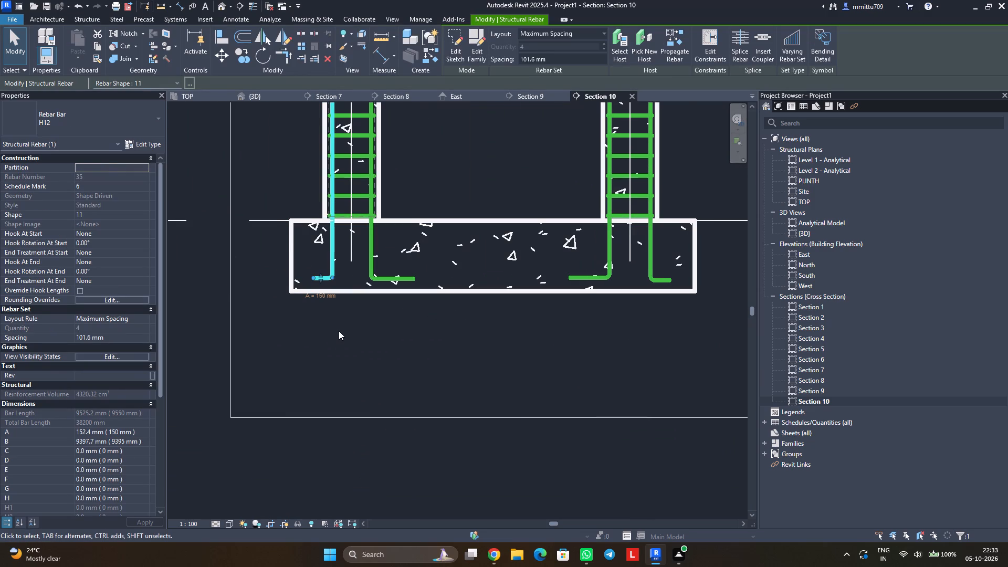
left_click(386, 366)
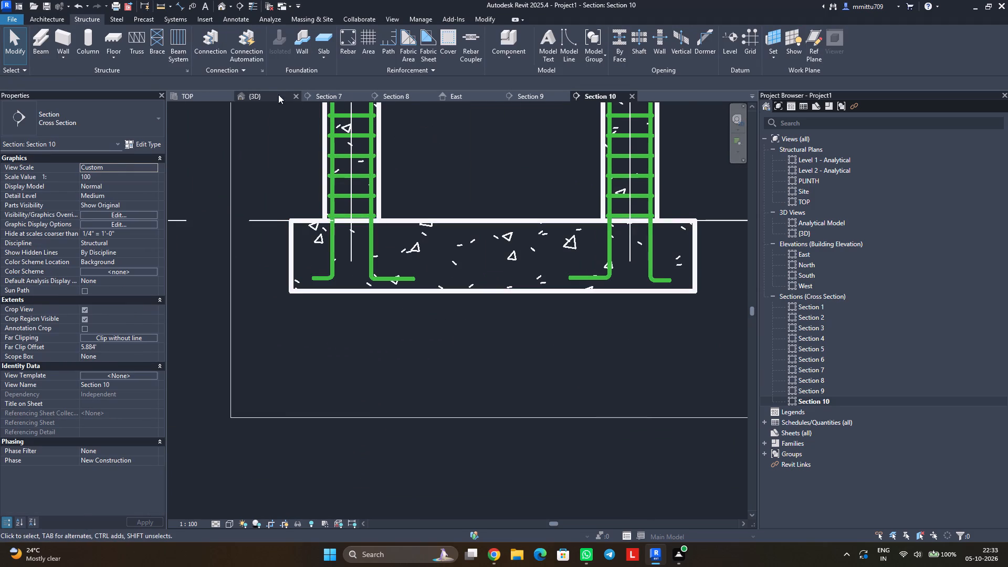
Return to the {3D} view and close the Section 7 and Section 8 views.
left_click(278, 94)
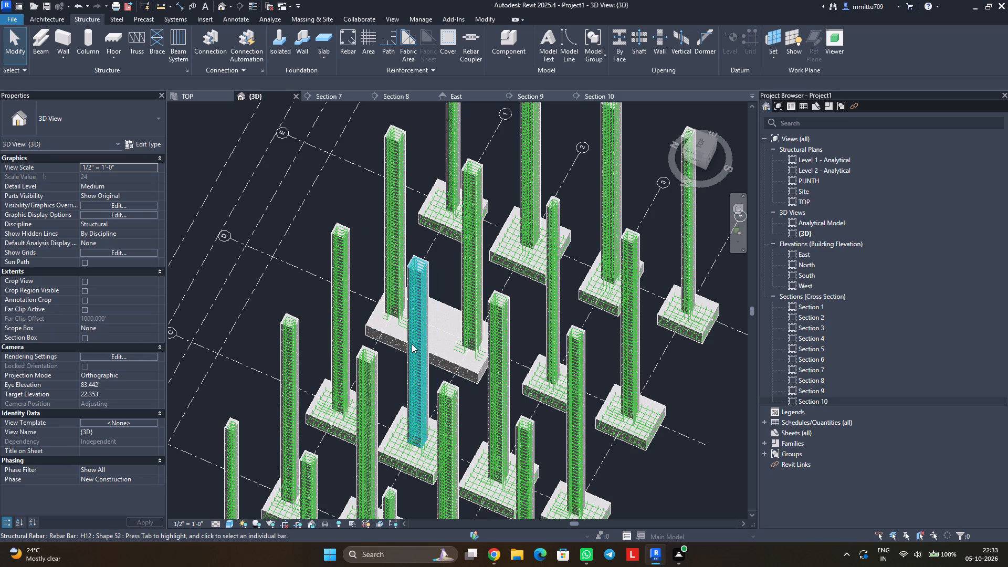
scroll(460, 354, "down", 1)
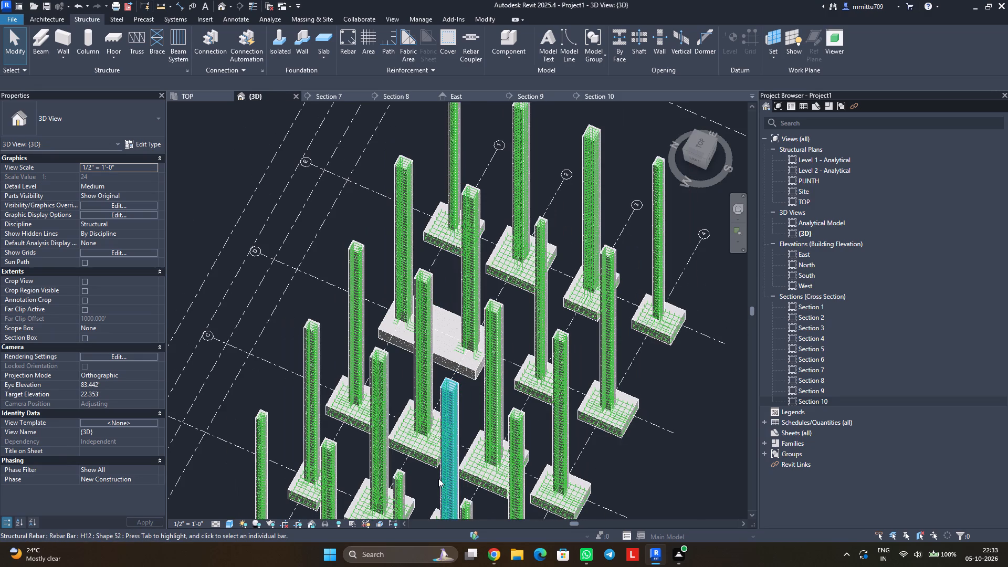
middle_click_drag(430, 437, 436, 352)
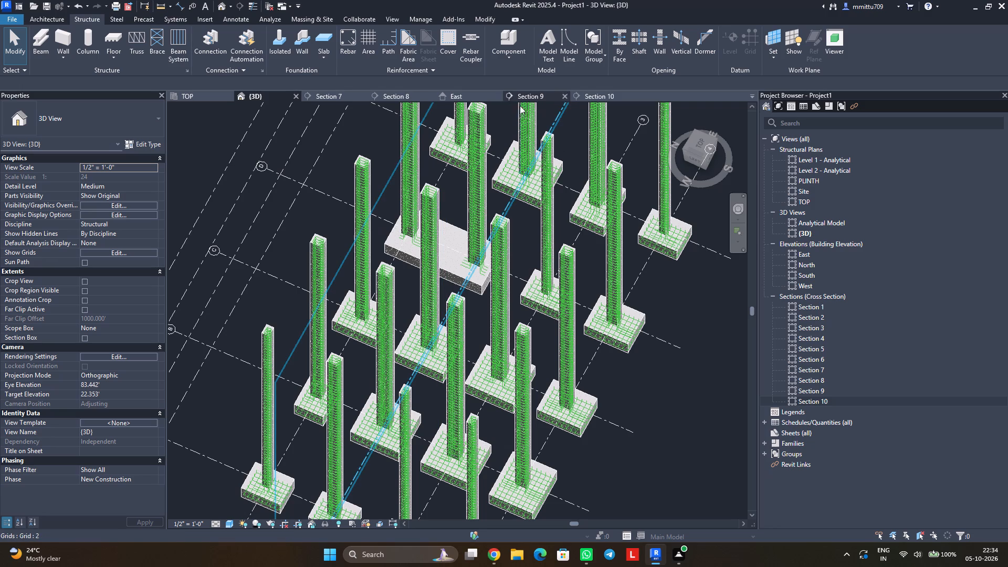
left_click(421, 93)
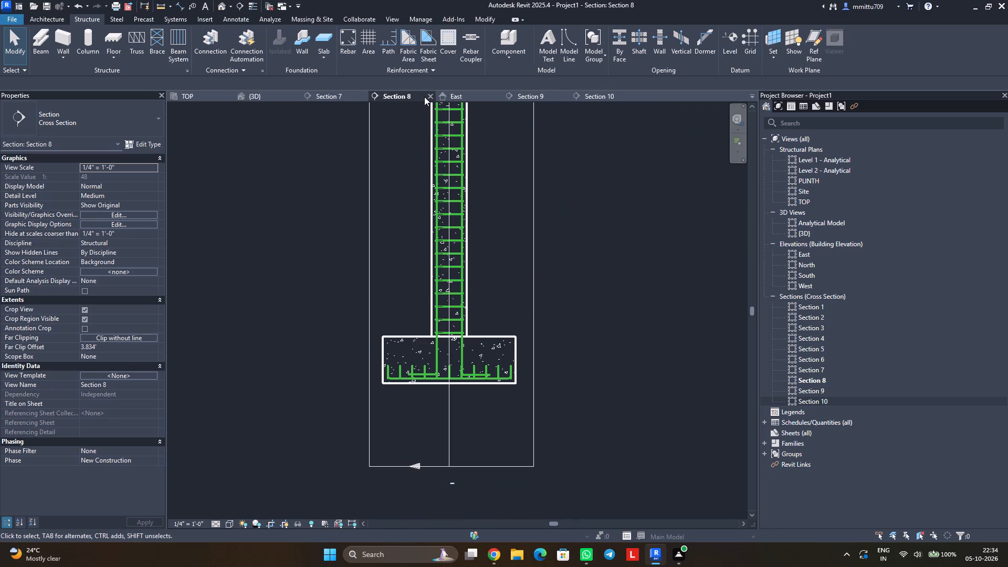
left_click(424, 97)
left_click(359, 91)
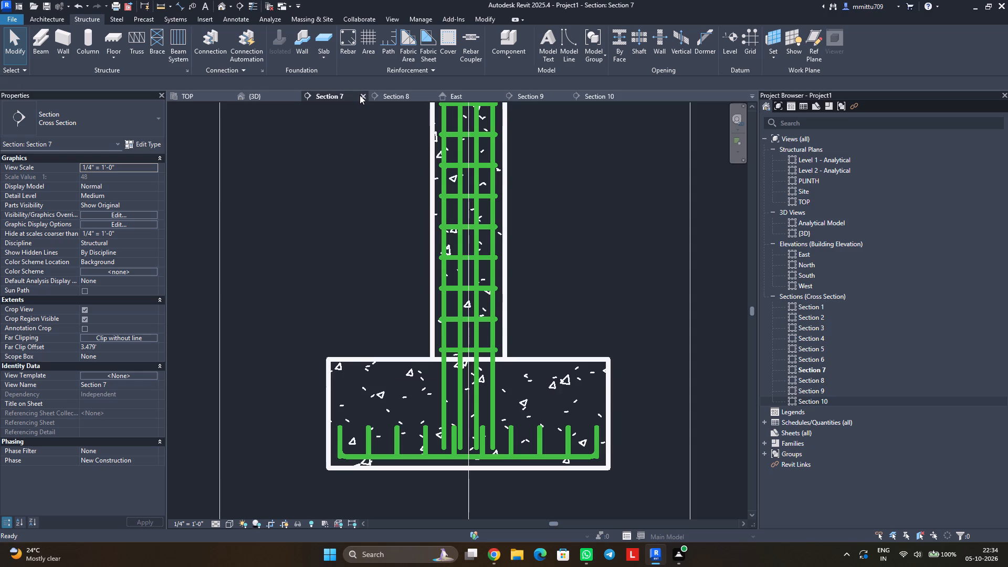
left_click(360, 95)
left_click(363, 97)
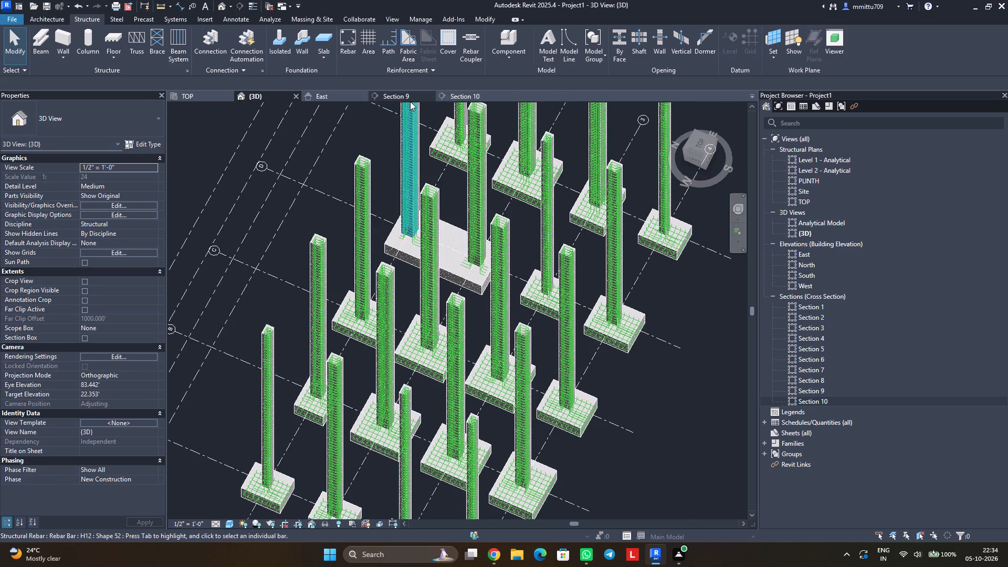
In Section 9, set the combined F4 footing's rebar cover to FOOTING <50 mm>.
left_click(407, 94)
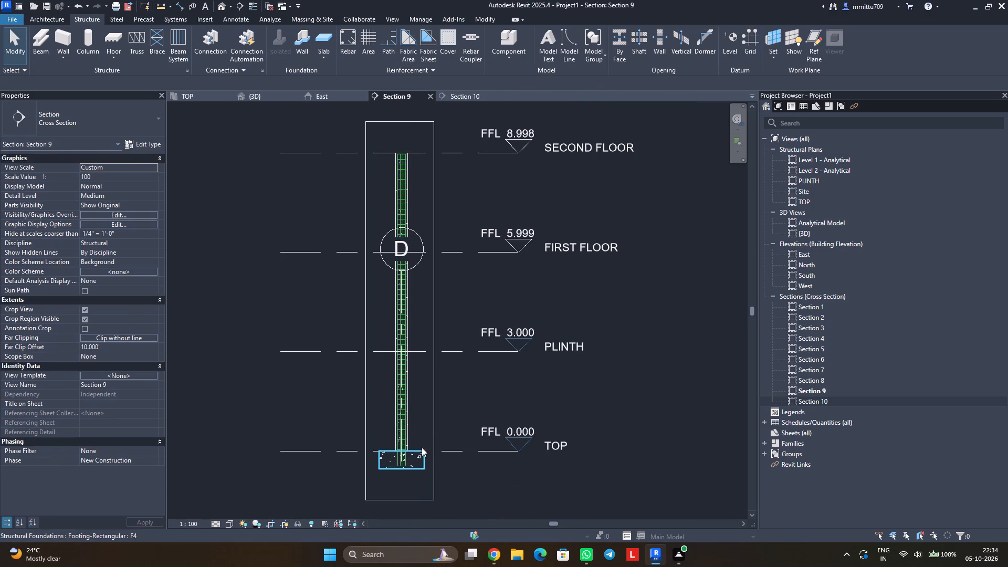
left_click(456, 45)
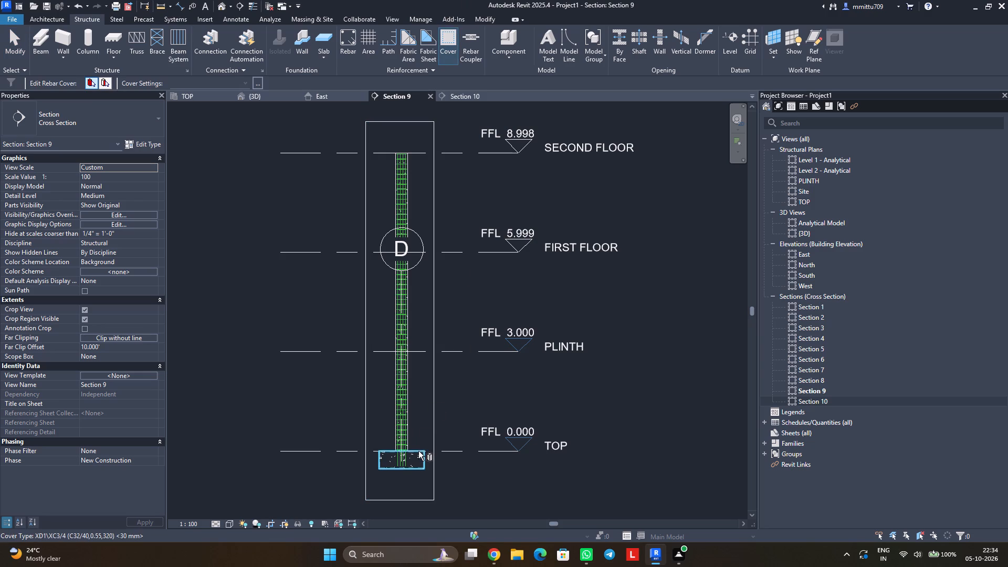
left_click(418, 451)
left_click(246, 87)
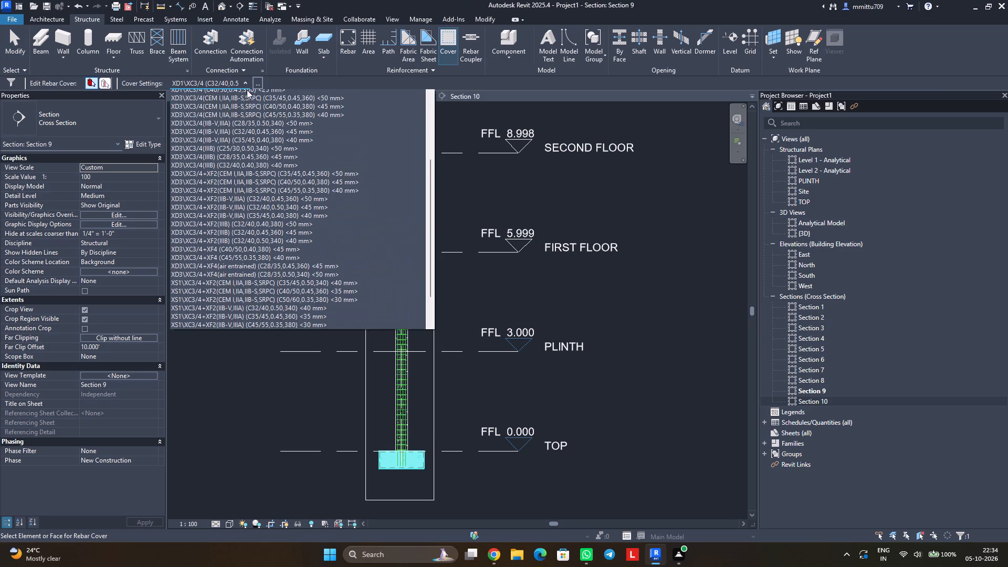
scroll(247, 92, "up", 6)
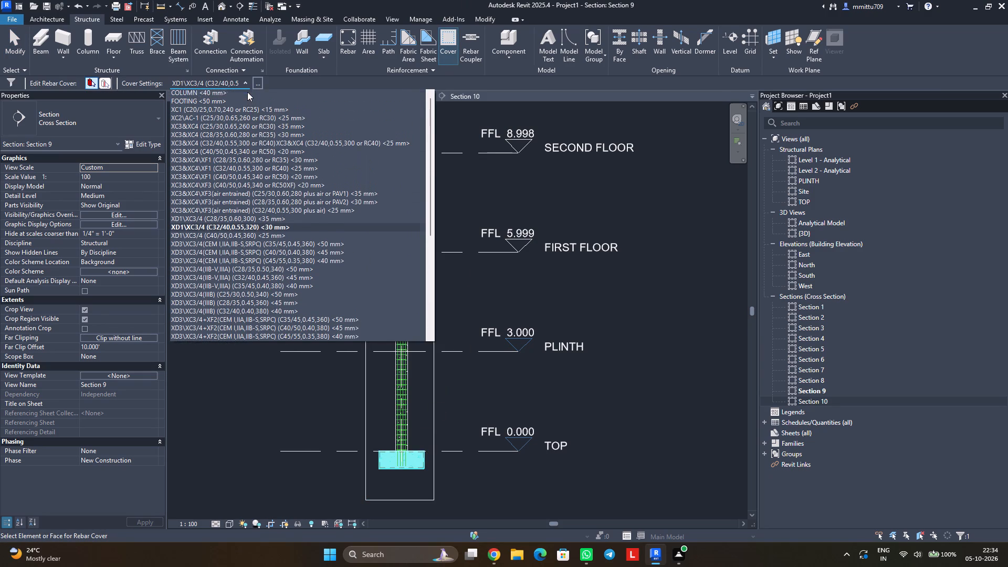
left_click(243, 99)
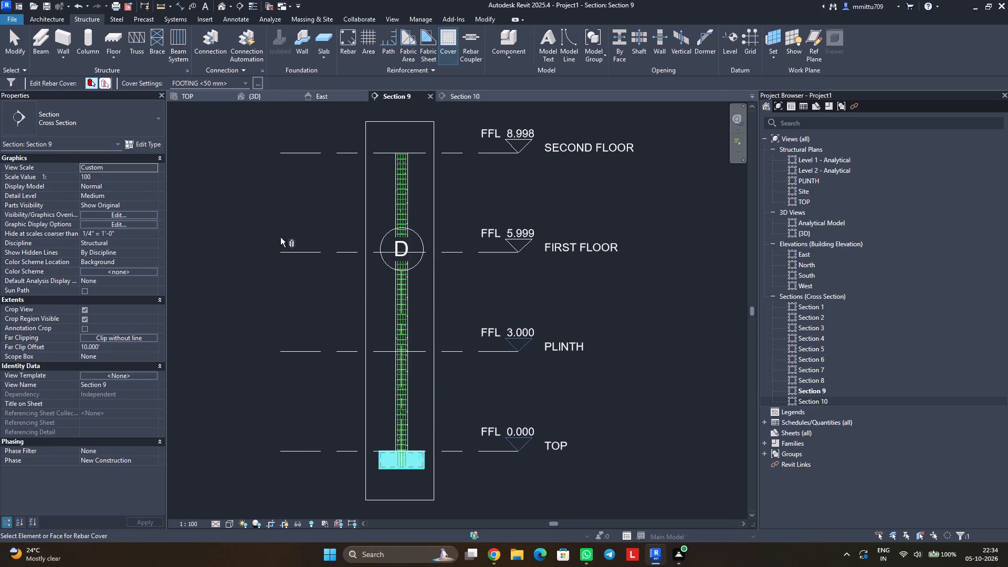
left_click(282, 197)
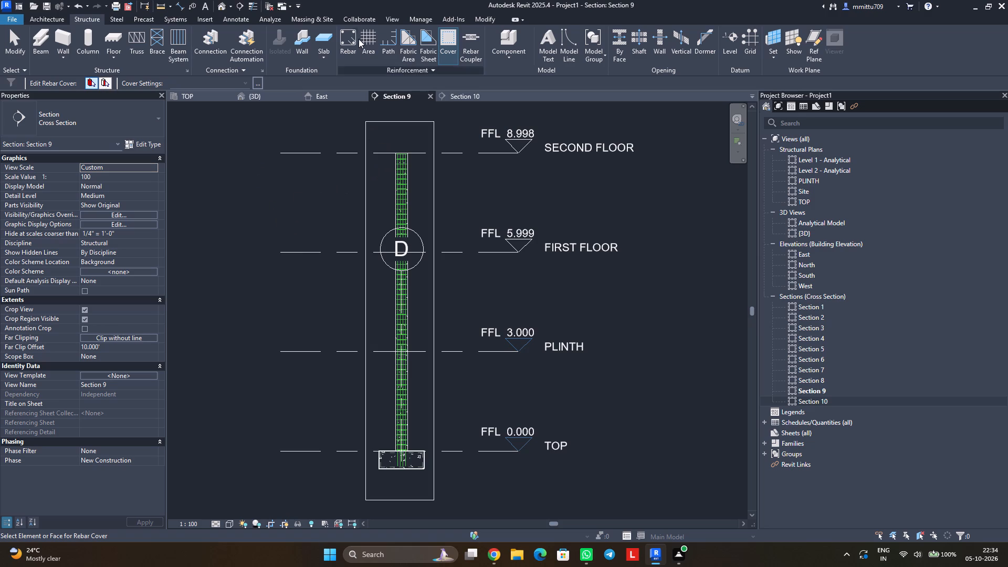
Place an H12 shape 21 rebar parallel to the work plane in the combined F4 footing in Section 9.
left_click(356, 38)
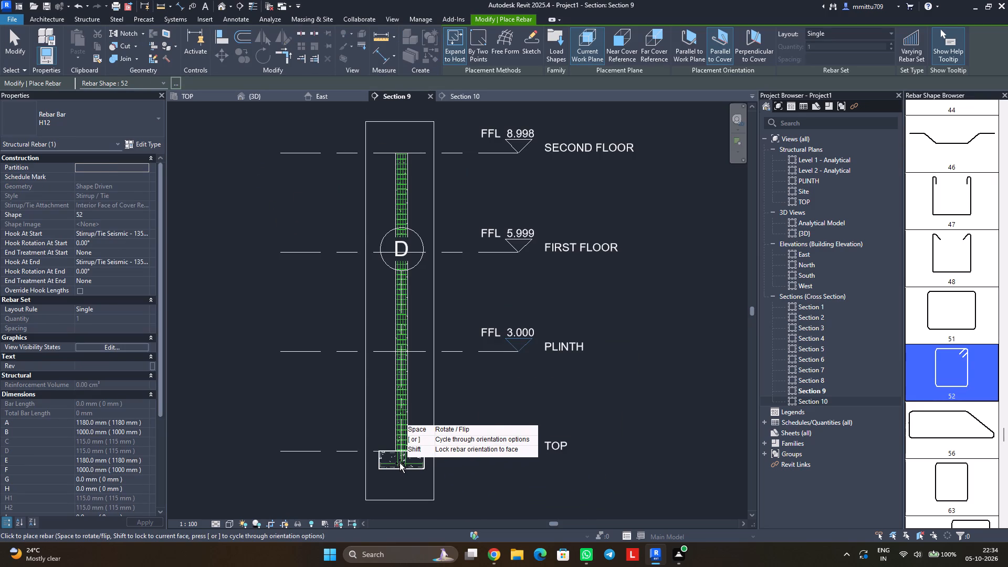
scroll(400, 463, "up", 7)
scroll(400, 463, "down", 1)
scroll(400, 463, "up", 1)
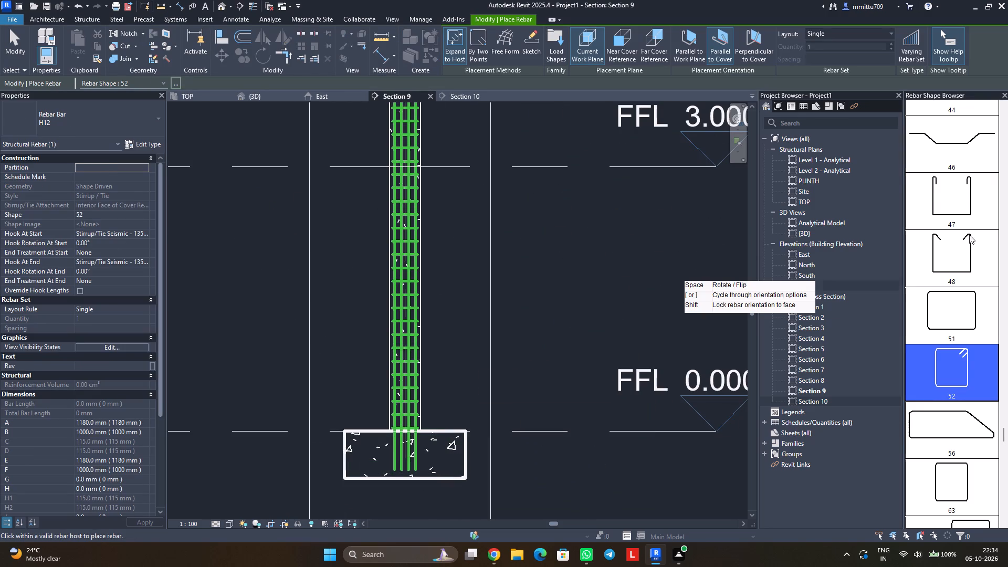
scroll(991, 215, "up", 2)
scroll(991, 215, "down", 1)
scroll(991, 215, "up", 1)
scroll(991, 215, "down", 1)
scroll(991, 215, "up", 12)
scroll(979, 207, "down", 1)
scroll(979, 207, "up", 2)
scroll(979, 207, "down", 1)
scroll(979, 207, "up", 3)
scroll(979, 207, "down", 1)
scroll(979, 207, "up", 8)
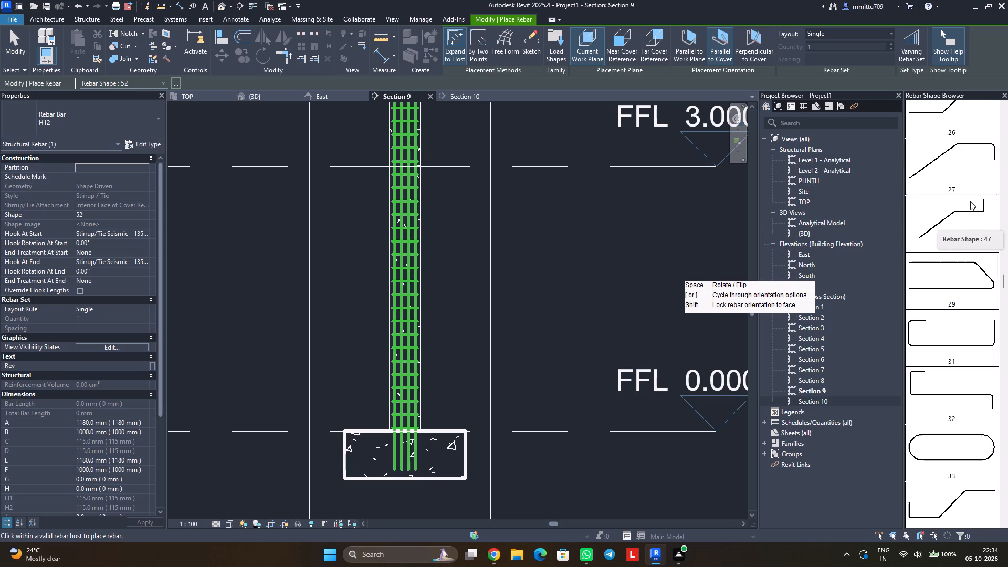
scroll(970, 201, "up", 5)
scroll(961, 189, "down", 1)
scroll(961, 189, "up", 6)
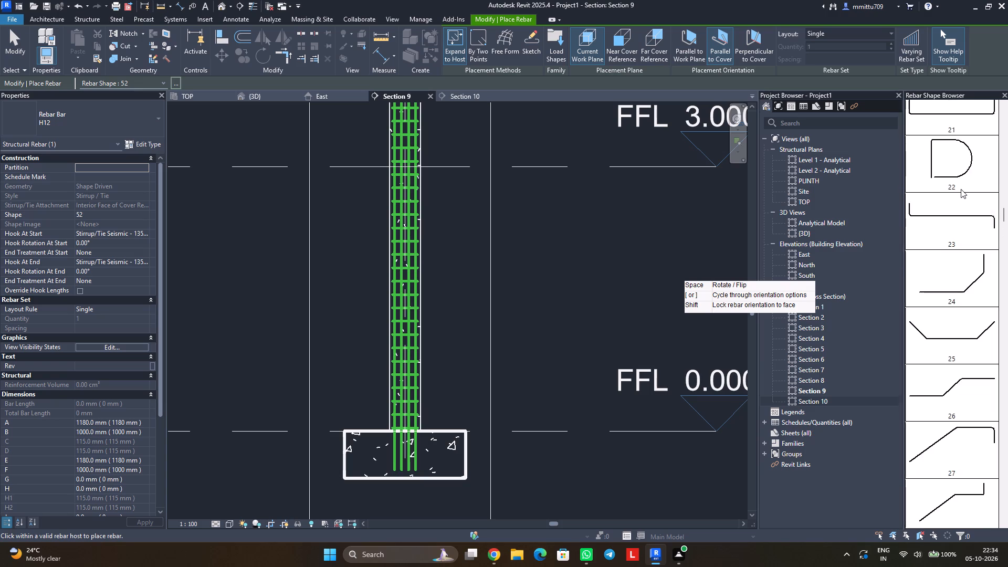
scroll(961, 189, "up", 2)
scroll(961, 189, "down", 1)
scroll(961, 189, "up", 1)
left_click(961, 175)
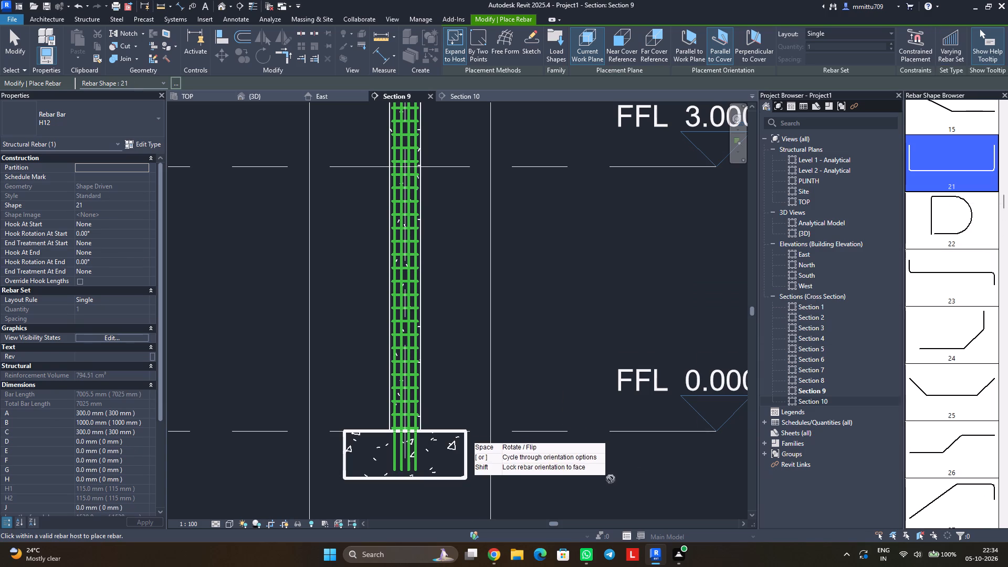
scroll(610, 477, "up", 1)
middle_click_drag(610, 477, 780, 388)
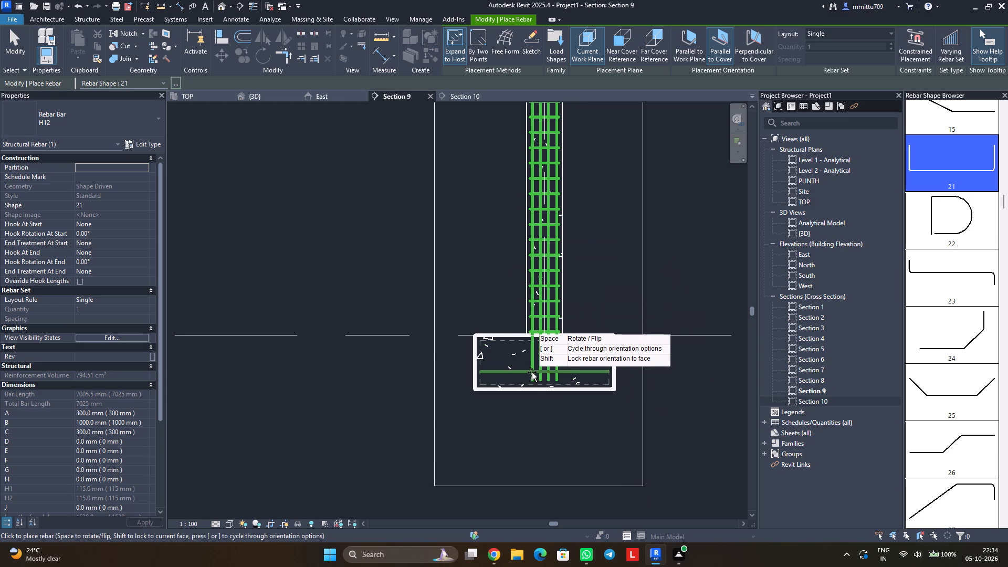
left_click(755, 32)
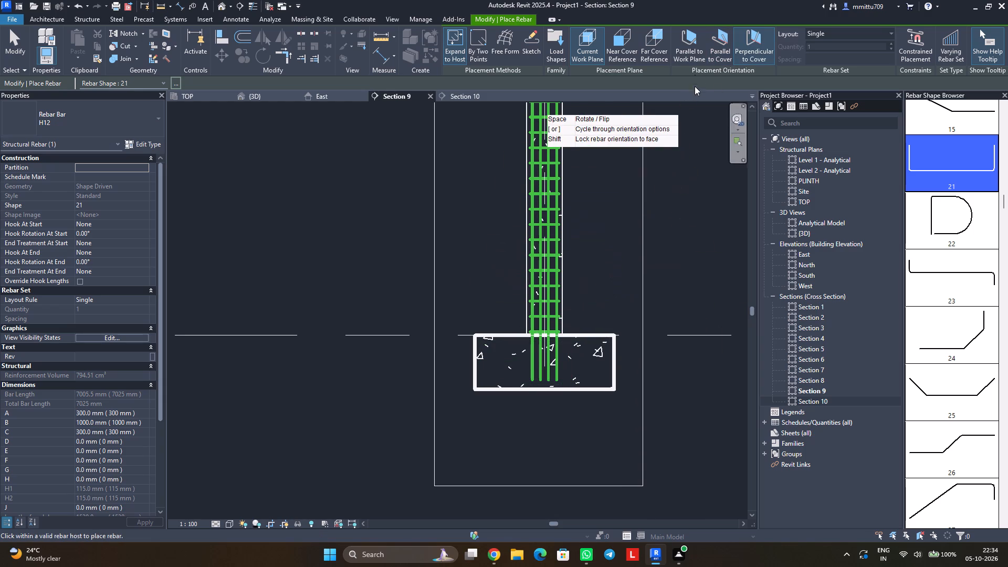
left_click(695, 48)
left_click(554, 371)
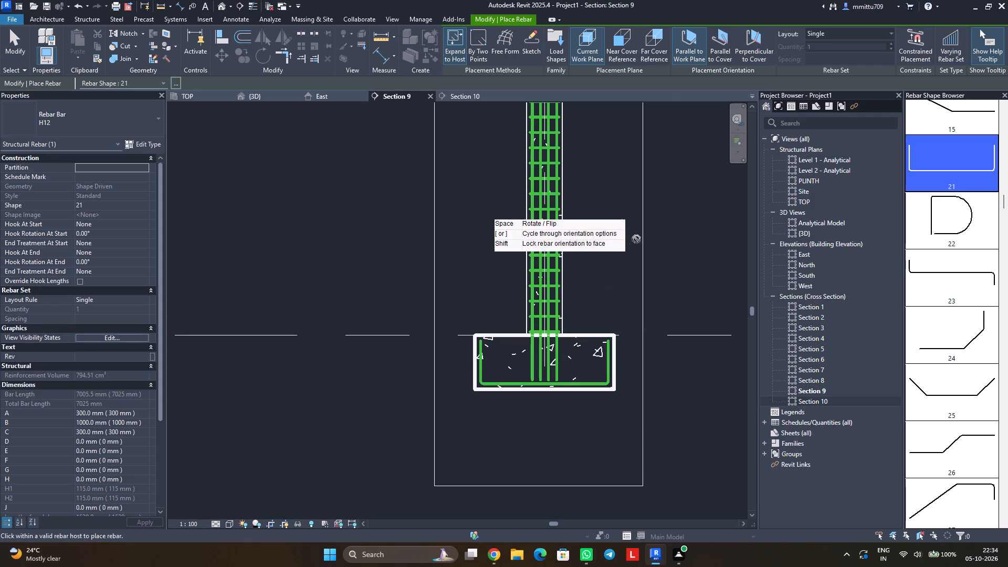
Place a second H12 shape 21 bar perpendicular to cover, running lengthwise through the footing.
left_click(762, 56)
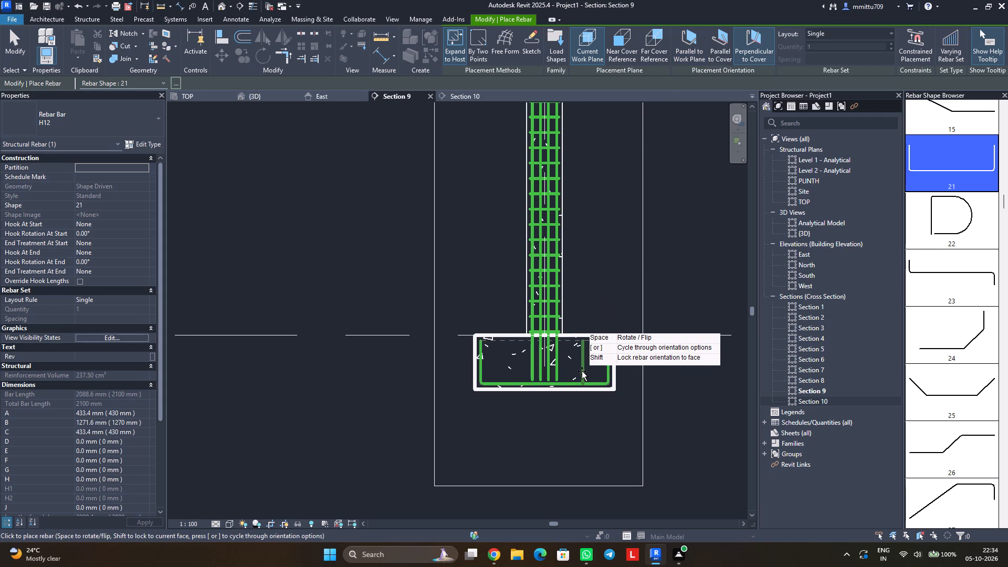
left_click(582, 371)
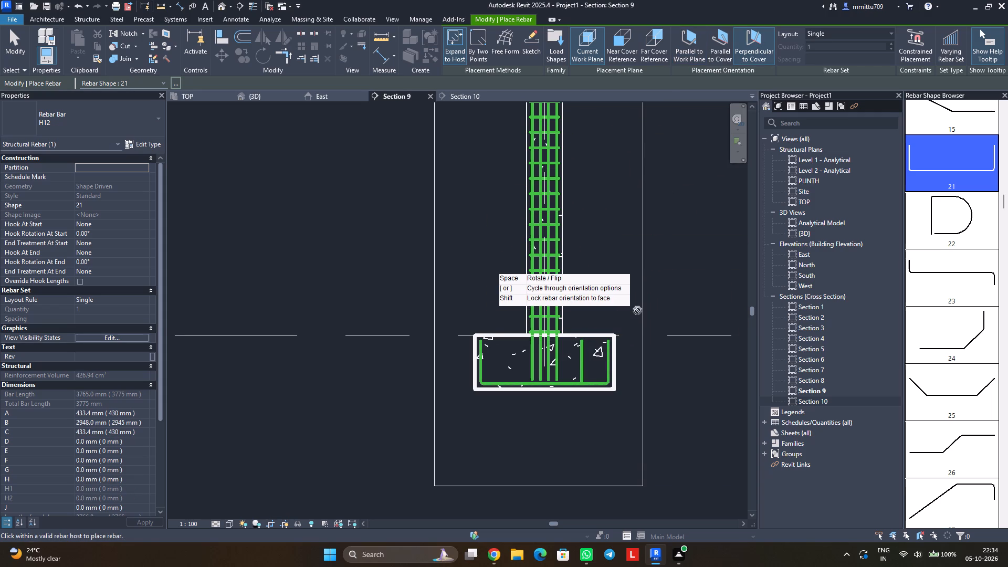
key("Escape")
key("Escape")
Set the lengthwise footing bar's layout to Maximum Spacing at 6".
left_click(584, 358)
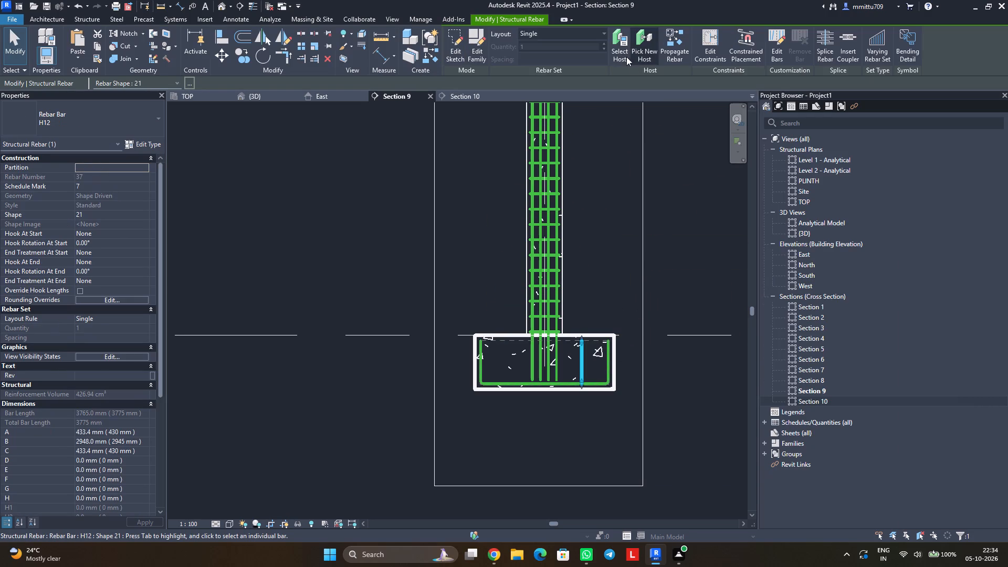
left_click(590, 35)
left_click(574, 71)
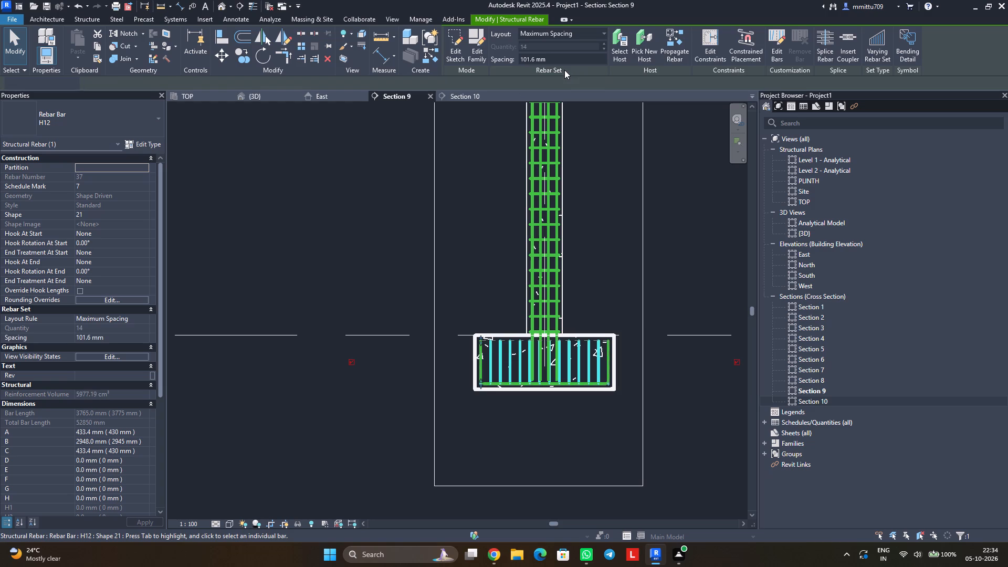
left_click(585, 57)
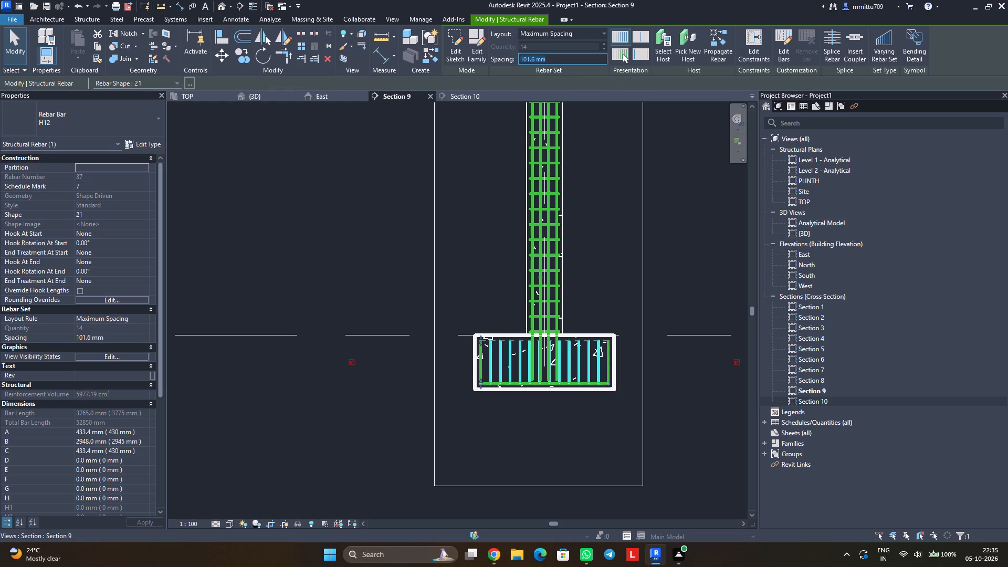
type("6\"")
key("Return")
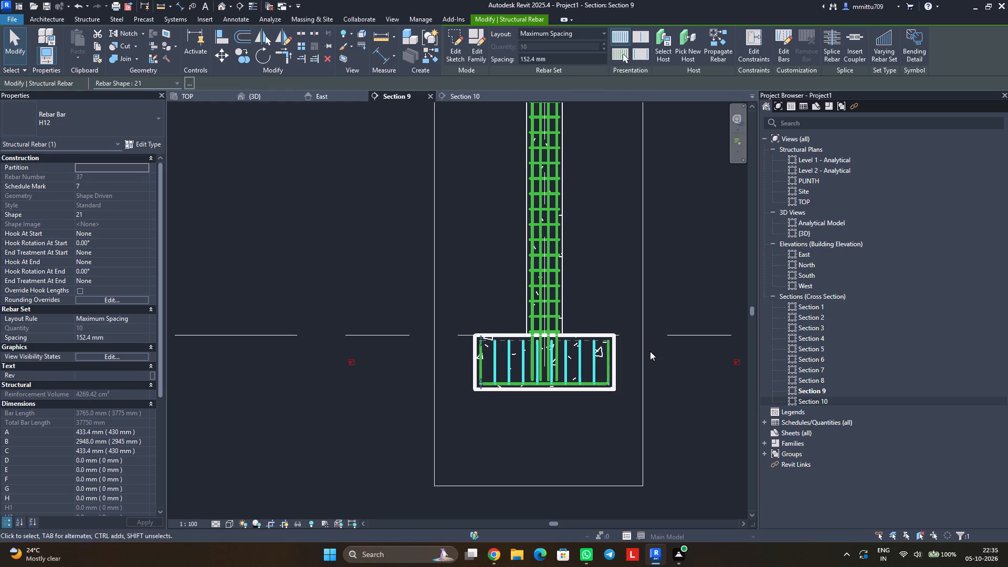
key("Escape")
left_click(603, 386)
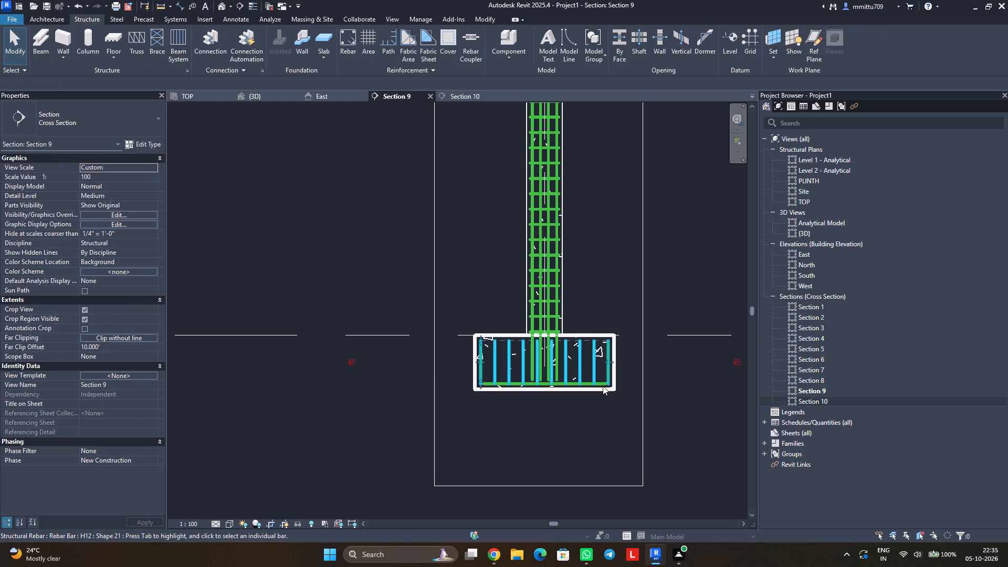
key("Escape")
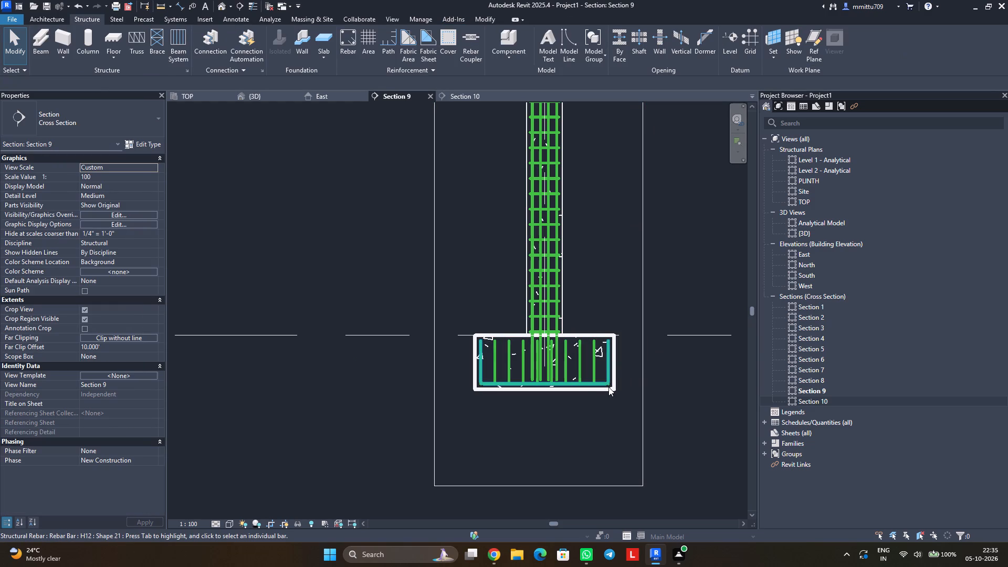
Set the crosswise U-shaped footing bar's layout to Maximum Spacing at 6".
scroll(581, 360, "up", 6)
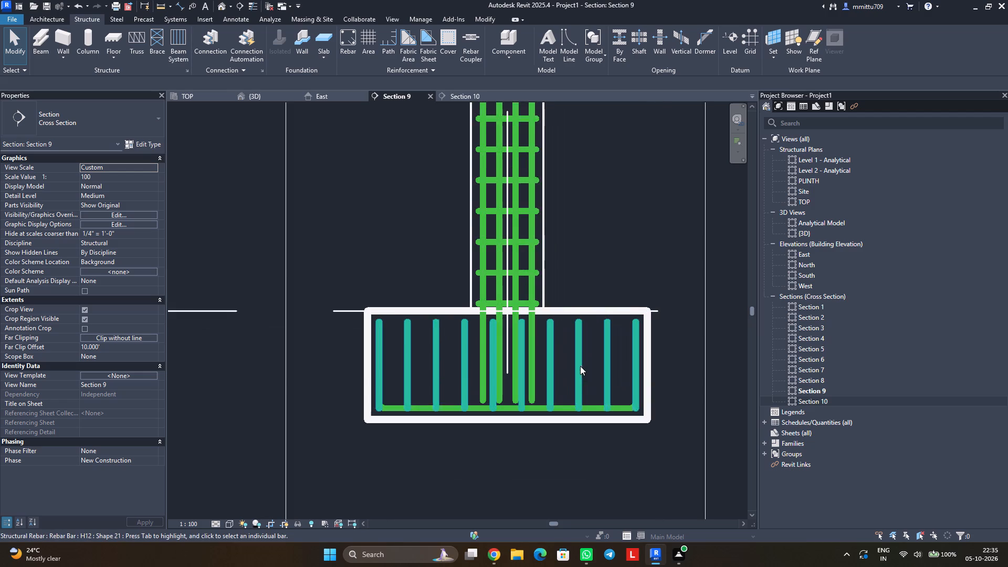
left_click(593, 412)
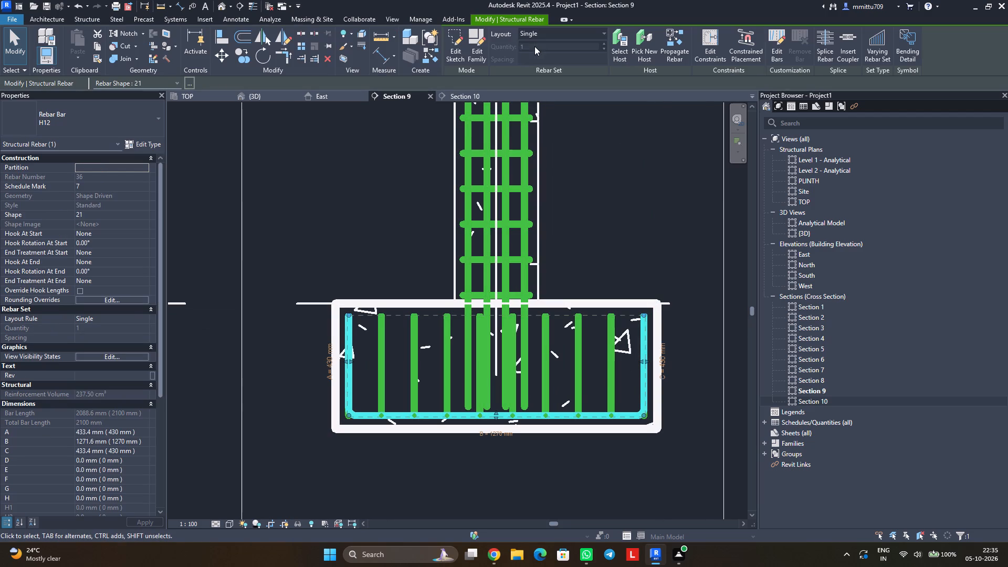
left_click(543, 36)
left_click(548, 68)
left_click(554, 61)
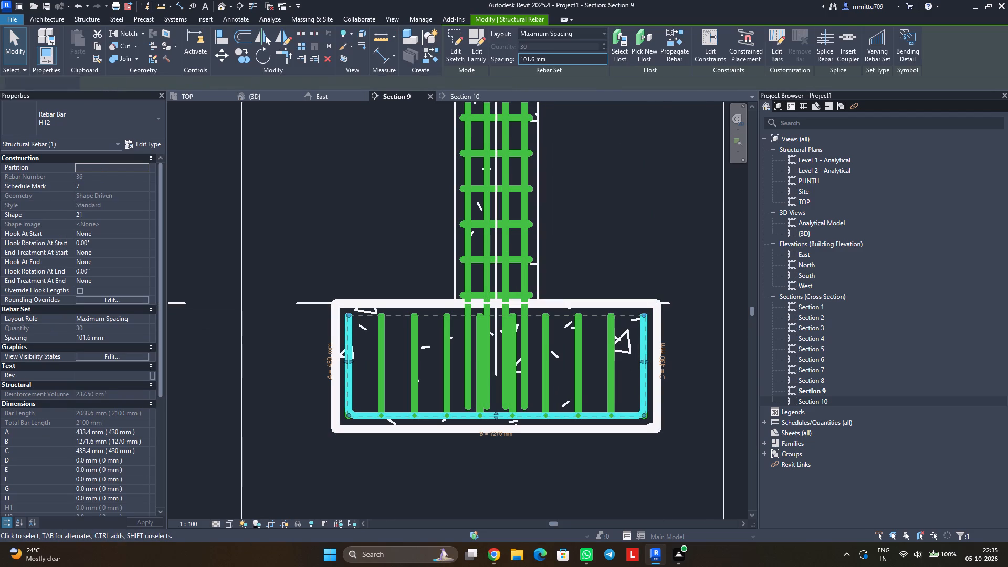
type("6\"")
key("Return")
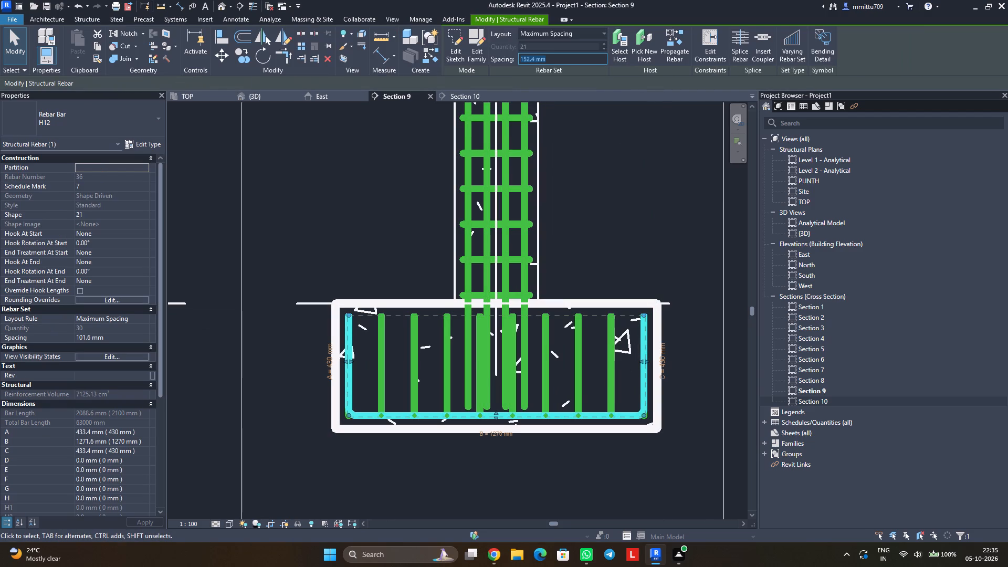
left_click(664, 220)
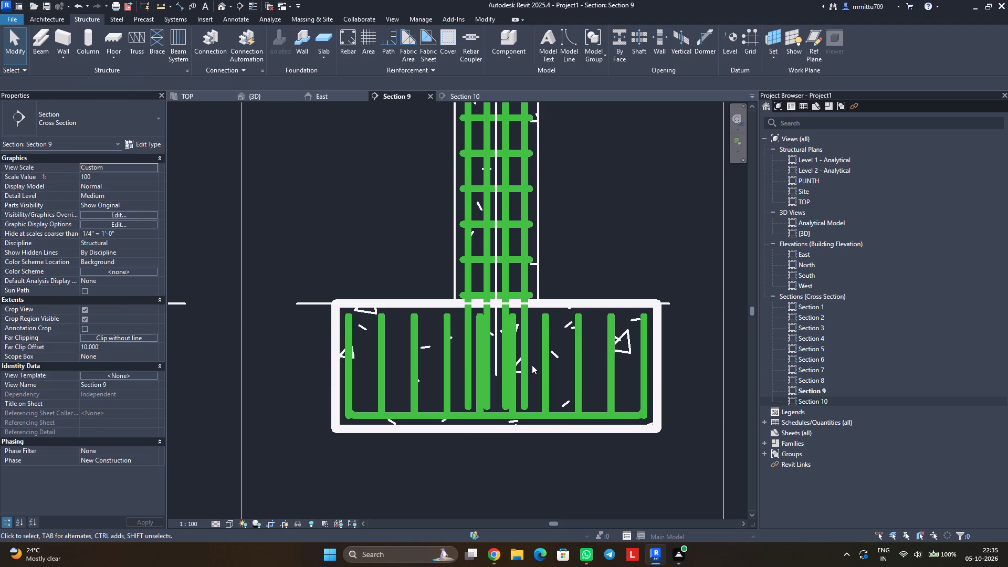
Set both upright legs, A and C, of the crosswise footing bars to 6".
left_click(622, 418)
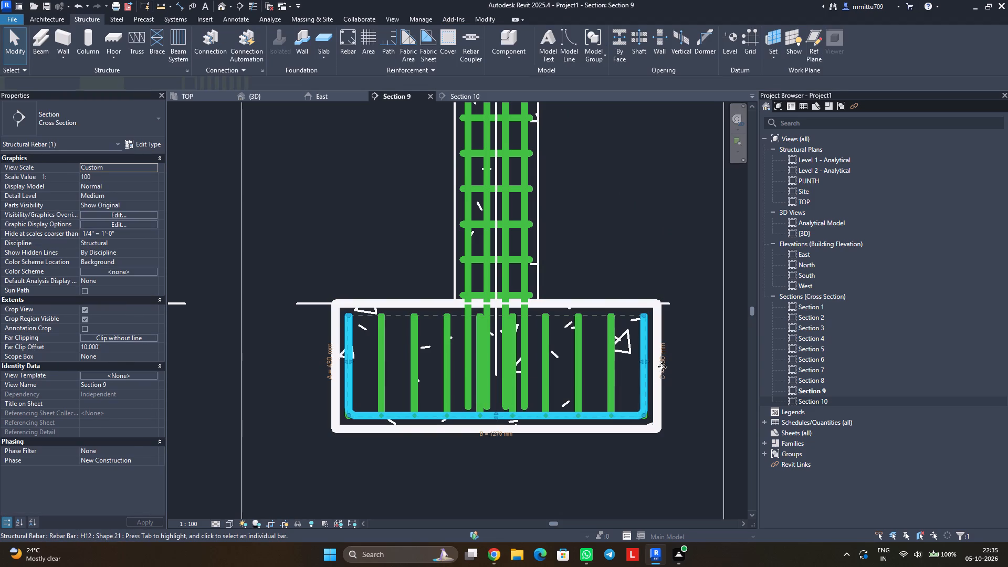
left_click(664, 365)
type("6\"")
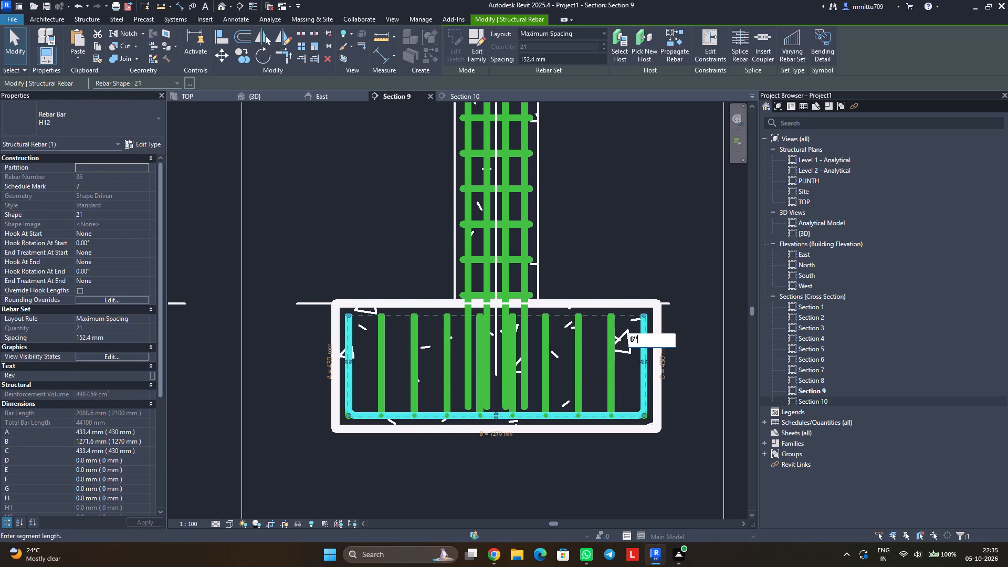
key("Return")
left_click(332, 364)
type("6\"")
key("Return")
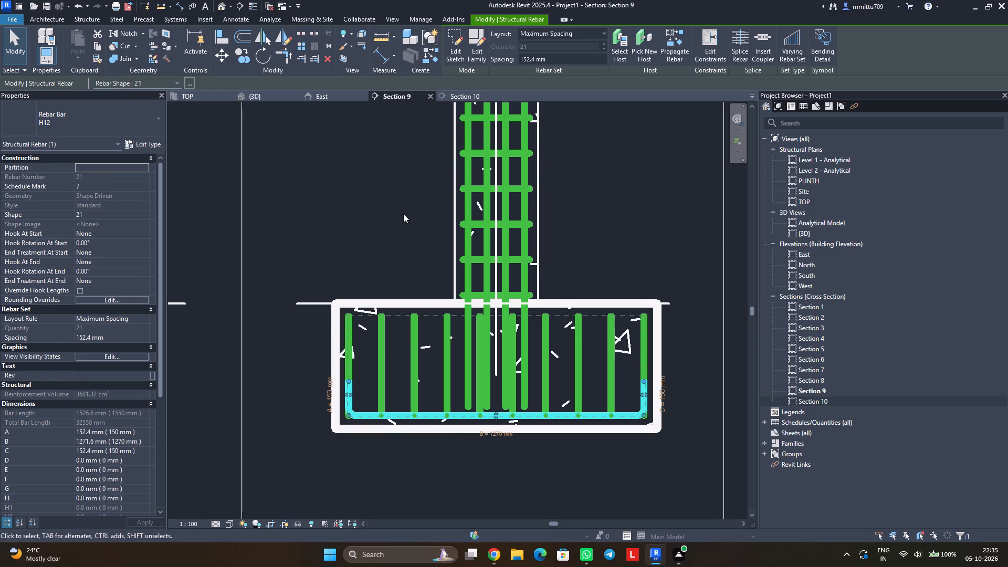
key("Escape")
In Section 10, set both upright end legs of the lengthwise footing bars to 6".
left_click(460, 94)
scroll(601, 268, "up", 1)
middle_click_drag(661, 258, 559, 314)
scroll(559, 314, "up", 1)
left_click(598, 301)
left_click(623, 302)
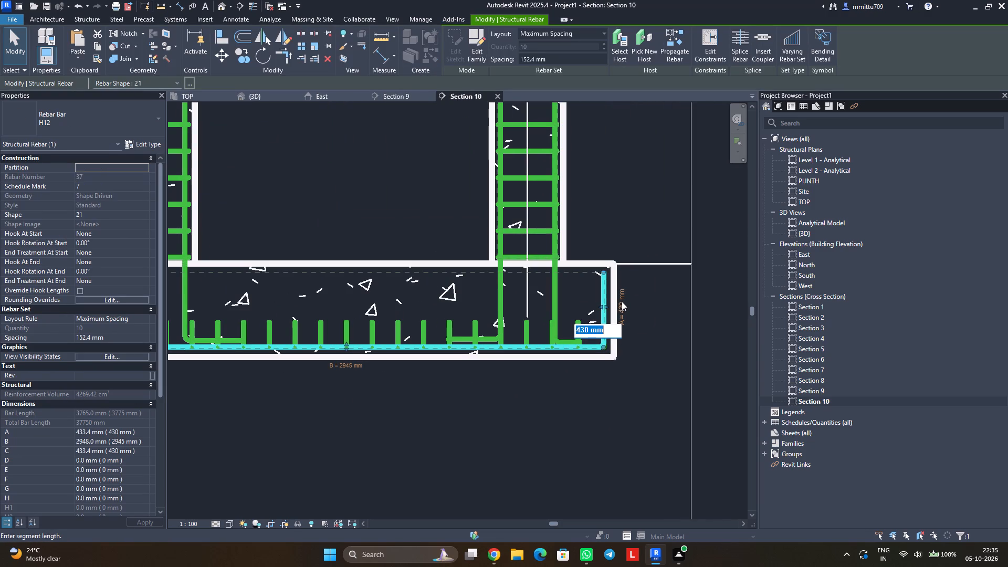
type("6\"")
key("Return")
middle_click_drag(405, 359, 424, 365)
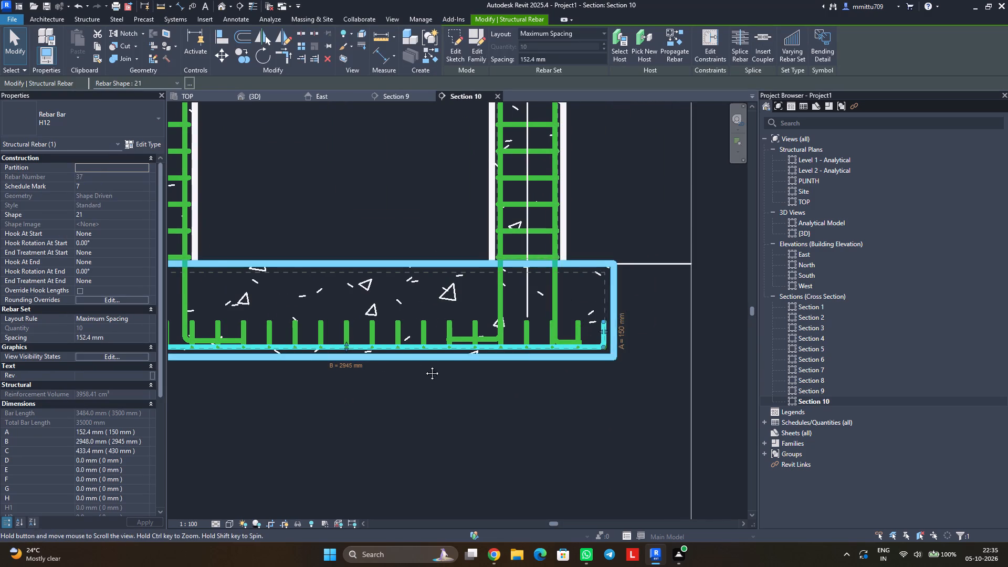
middle_click_drag(424, 365, 613, 367)
left_click(273, 320)
type("6\"")
key("Return")
left_click(295, 461)
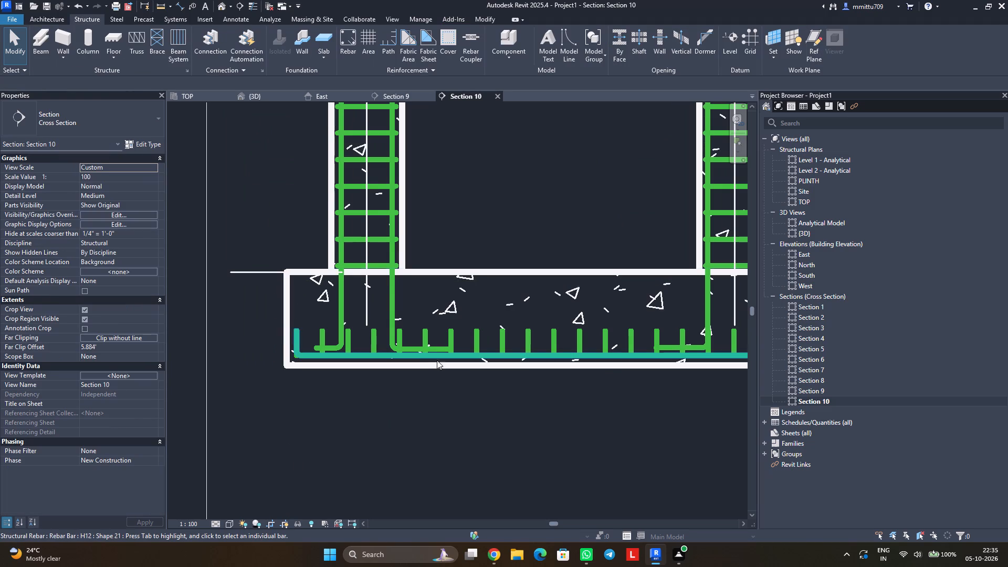
Select all H12 rebar instances and set them to show unobscured in the {3D} view.
left_click(426, 334)
type("SA")
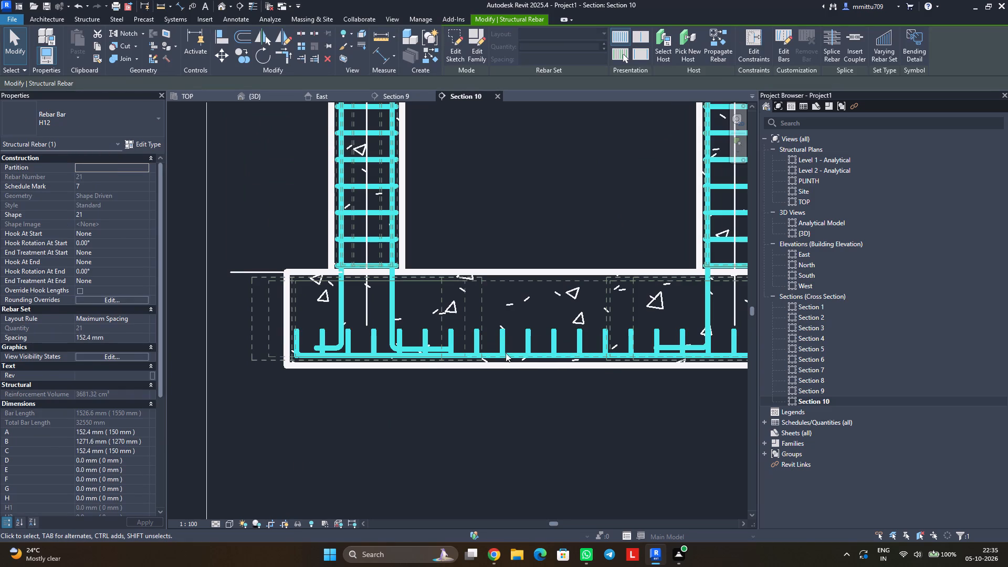
left_click(121, 354)
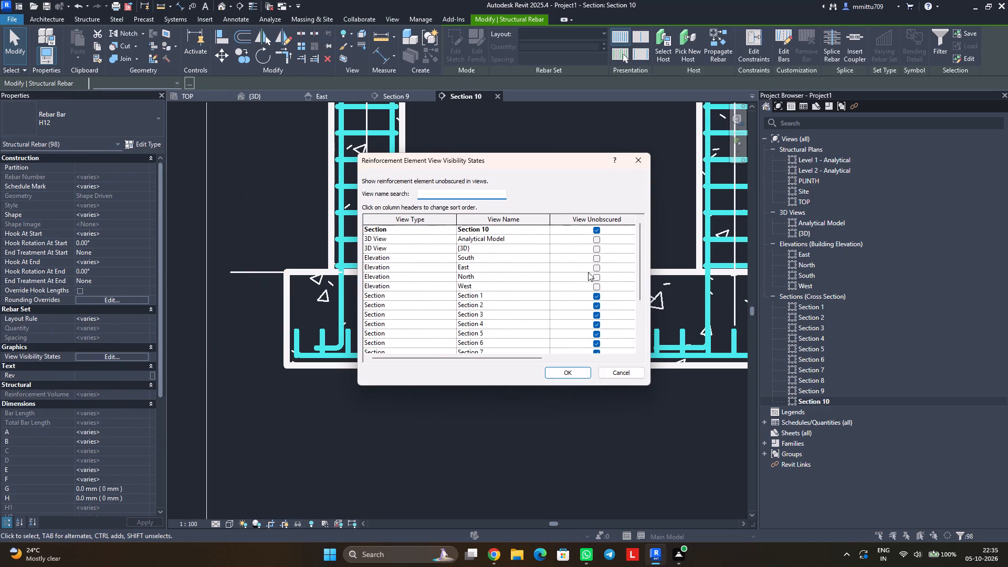
left_click(597, 248)
left_click(545, 250)
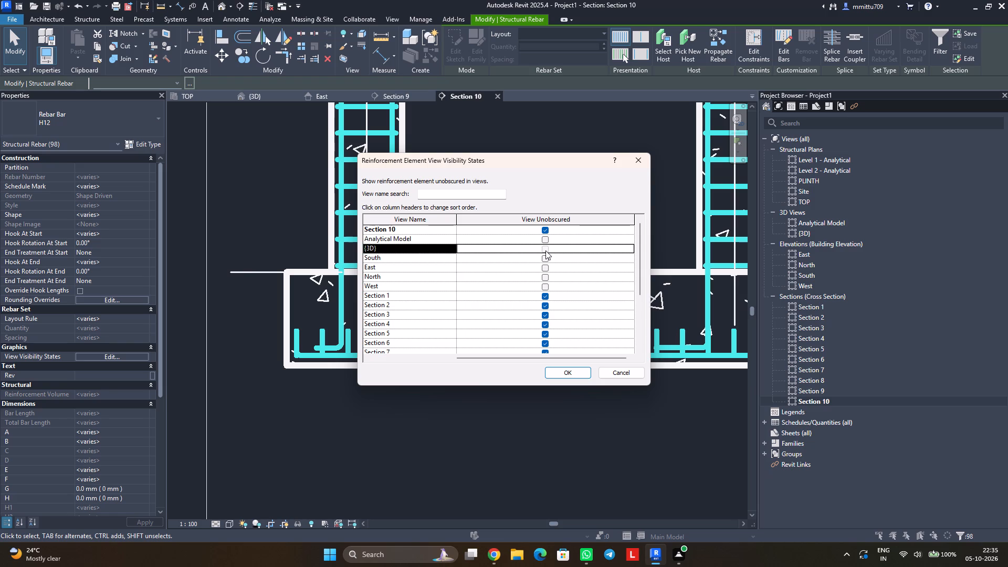
left_click(545, 250)
left_click(542, 249)
left_click(563, 374)
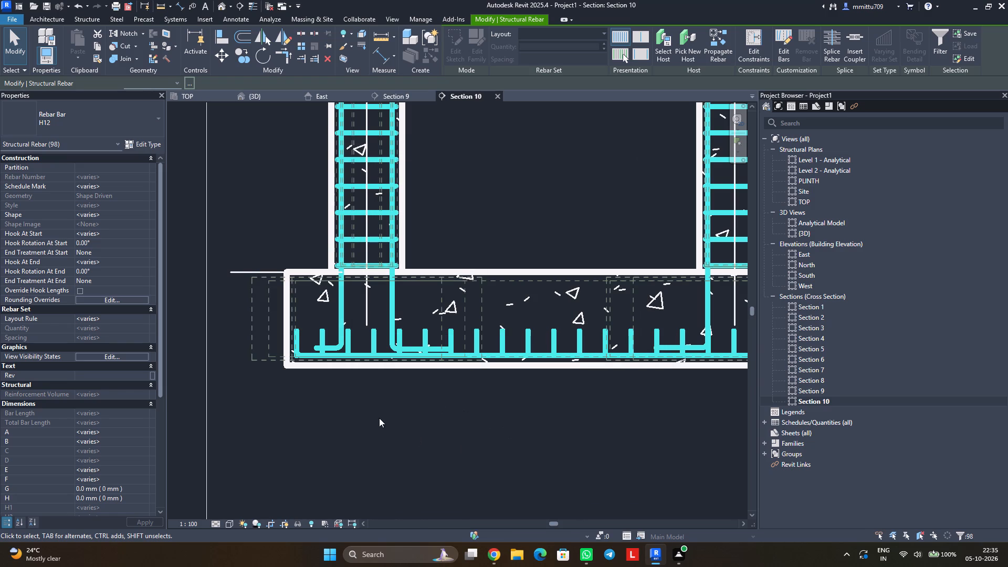
left_click(379, 418)
Select all H12 rebar instances and set them to show unobscured in the South elevation.
left_click(454, 343)
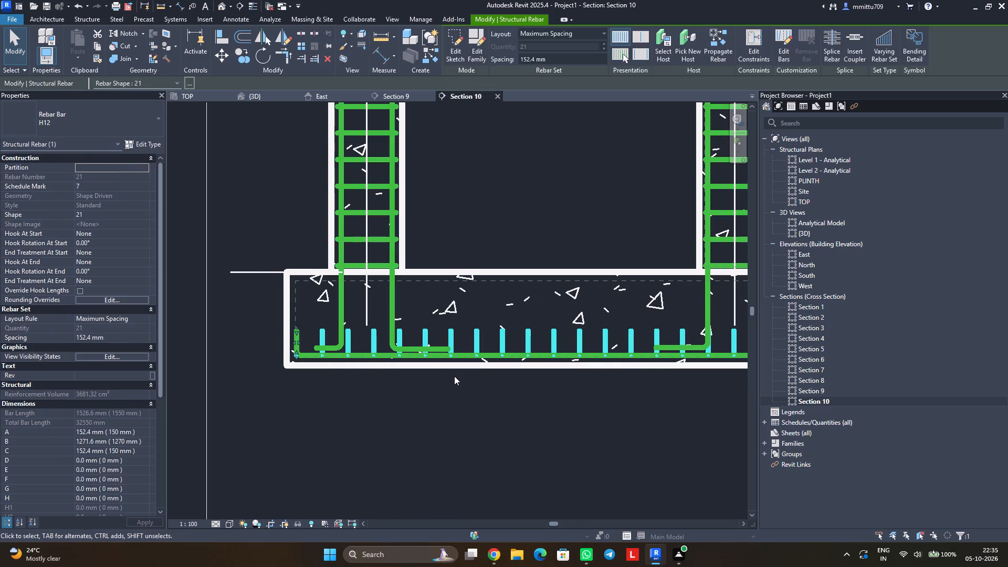
type("SA")
left_click(113, 355)
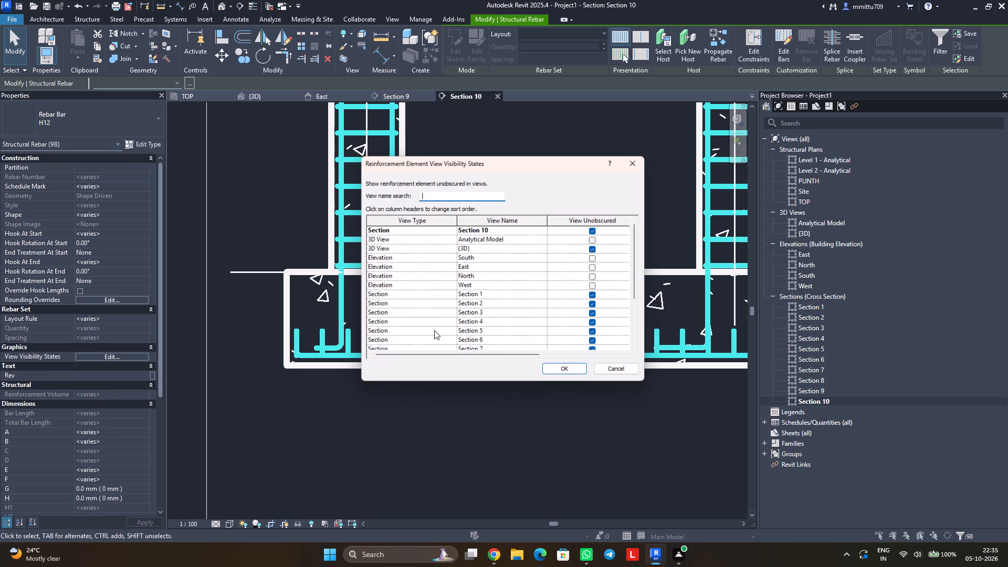
left_click(598, 258)
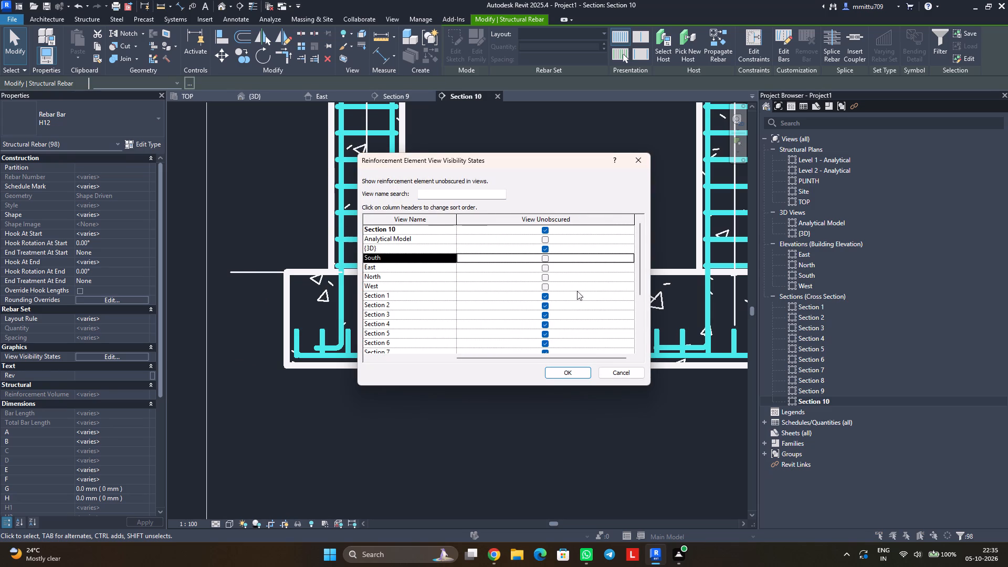
left_click(548, 260)
left_click(577, 374)
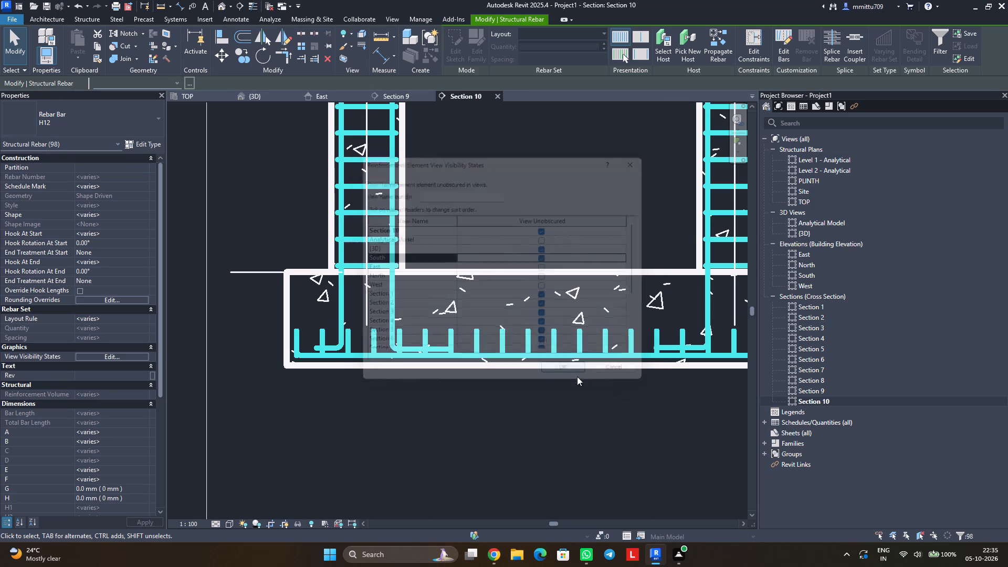
left_click(533, 432)
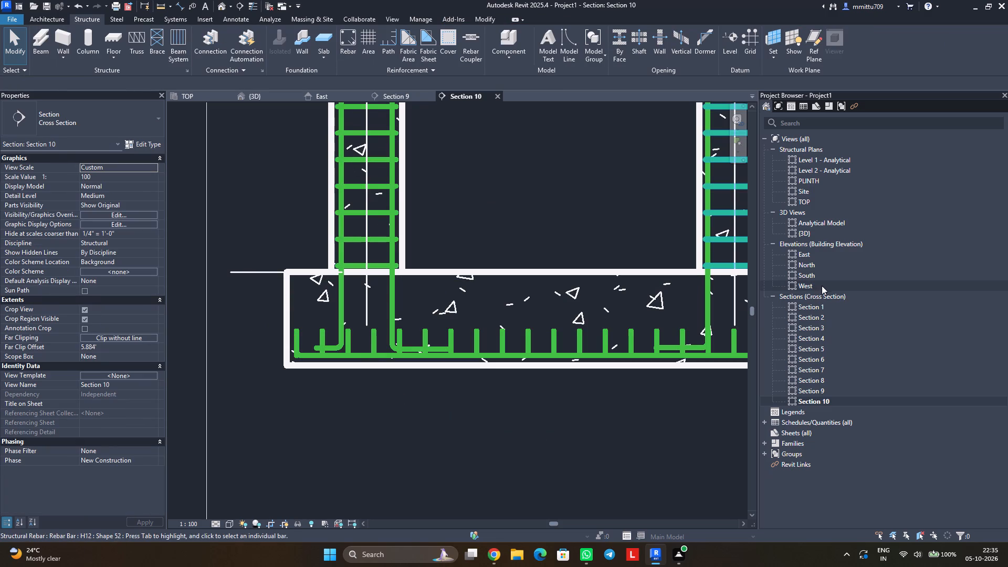
Open the South elevation and examine the column and footing rebar near the base.
double_click(814, 277)
scroll(474, 375, "down", 2)
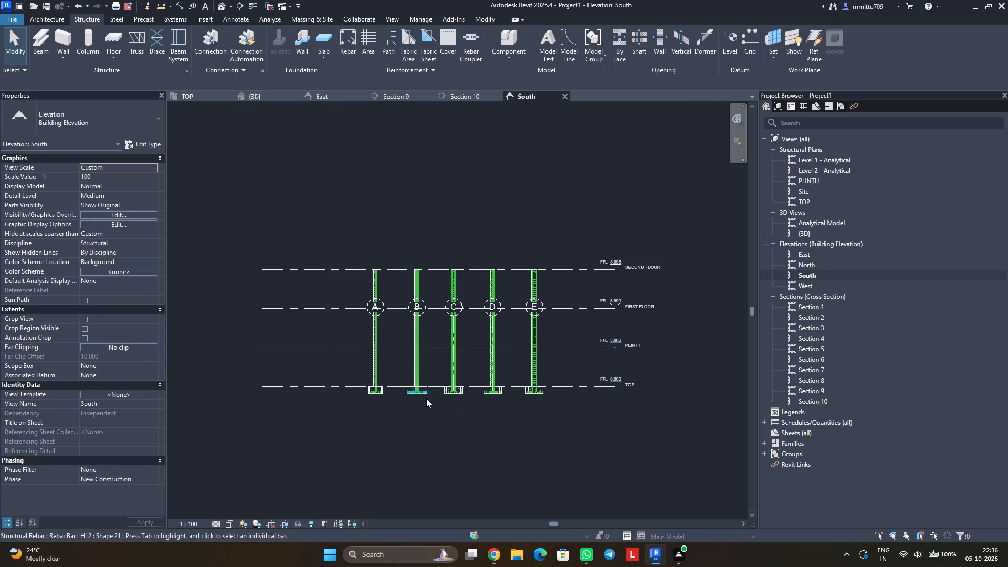
scroll(429, 406, "up", 11)
scroll(408, 401, "down", 1)
scroll(408, 401, "up", 4)
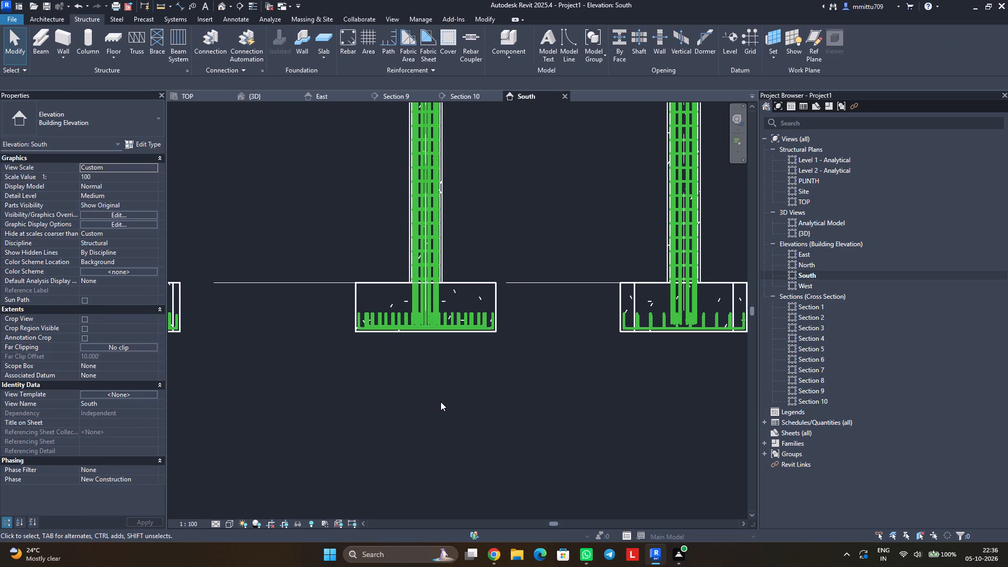
Examine the rebar of the combined footing on grid D and the surrounding columns and footings in the {3D} view.
left_click(477, 93)
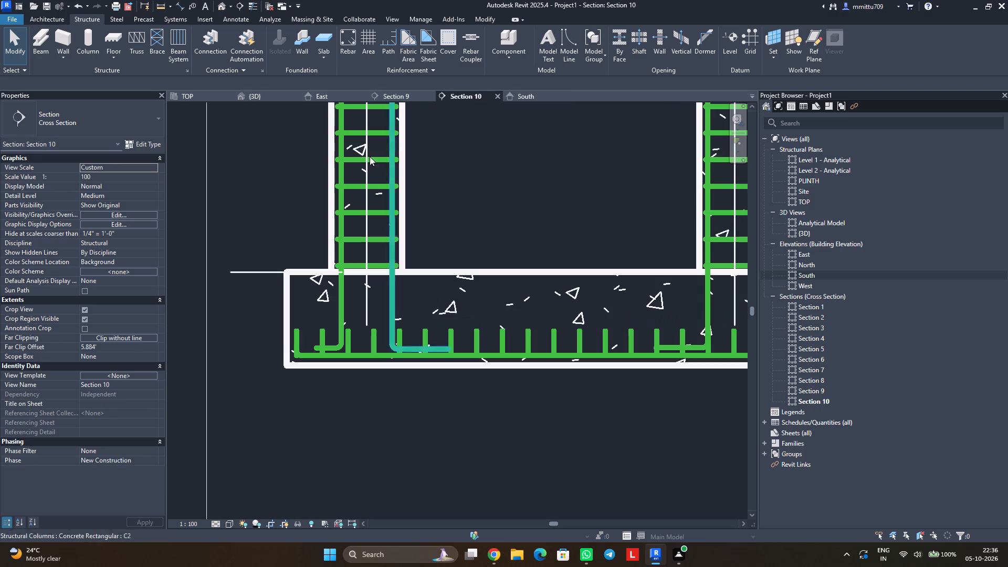
left_click(265, 102)
left_click_drag(265, 100, 265, 94)
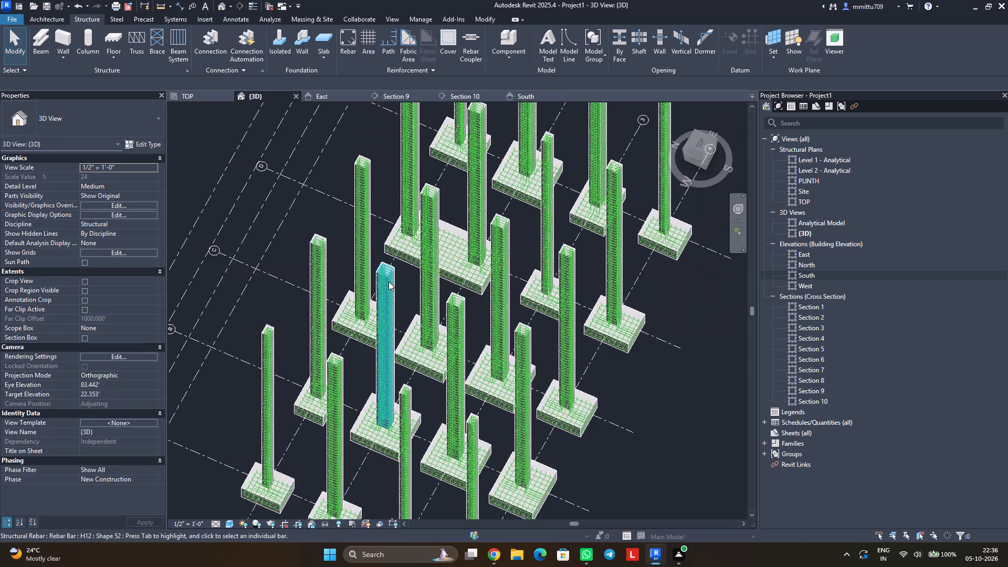
scroll(395, 292, "down", 2)
scroll(431, 275, "up", 1)
scroll(431, 275, "down", 1)
scroll(432, 275, "up", 7)
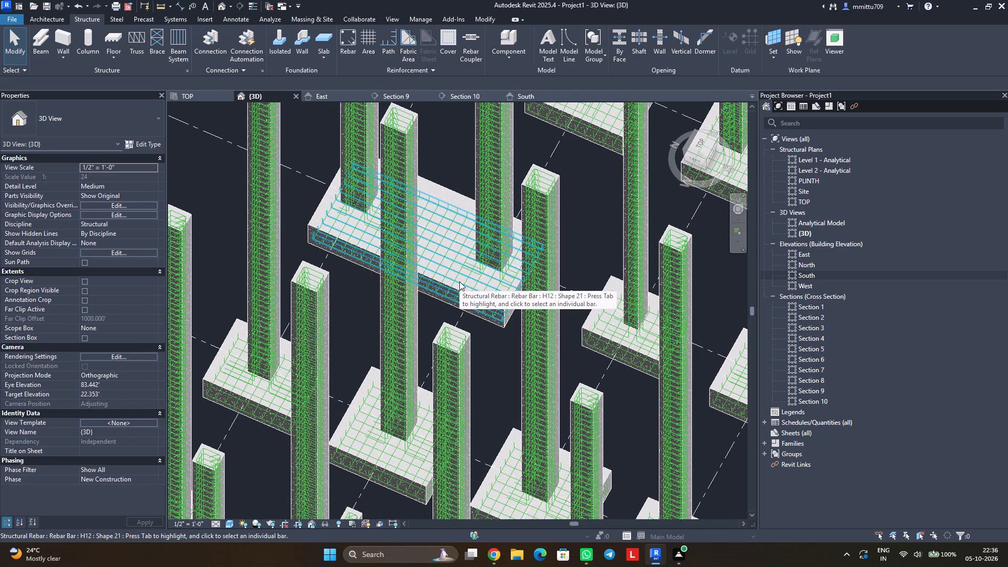
scroll(455, 298, "down", 1)
scroll(455, 298, "up", 1)
scroll(455, 298, "down", 6)
middle_click_drag(448, 371, 453, 357)
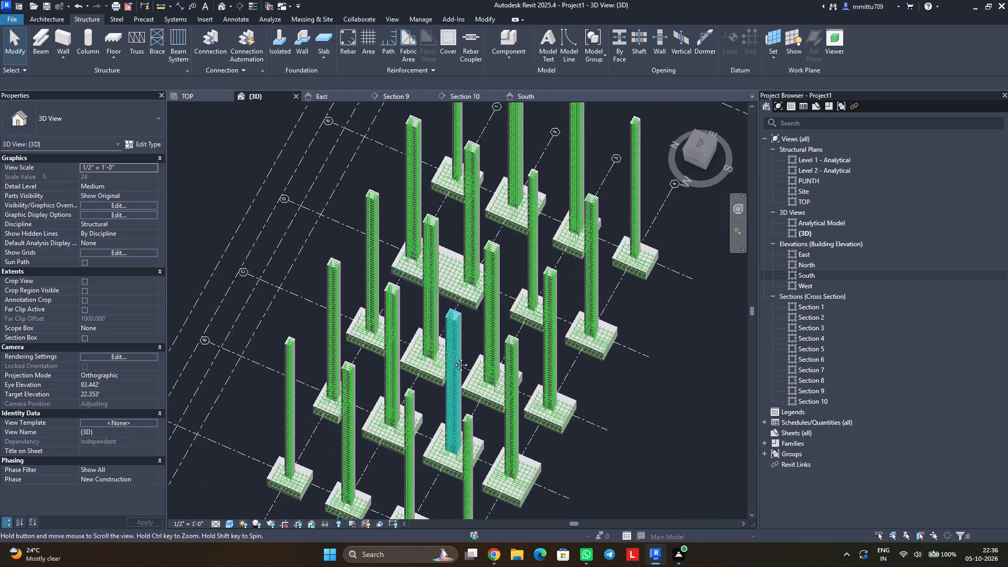
middle_click_drag(453, 357, 464, 340)
scroll(464, 340, "down", 3)
middle_click_drag(455, 304, 456, 316)
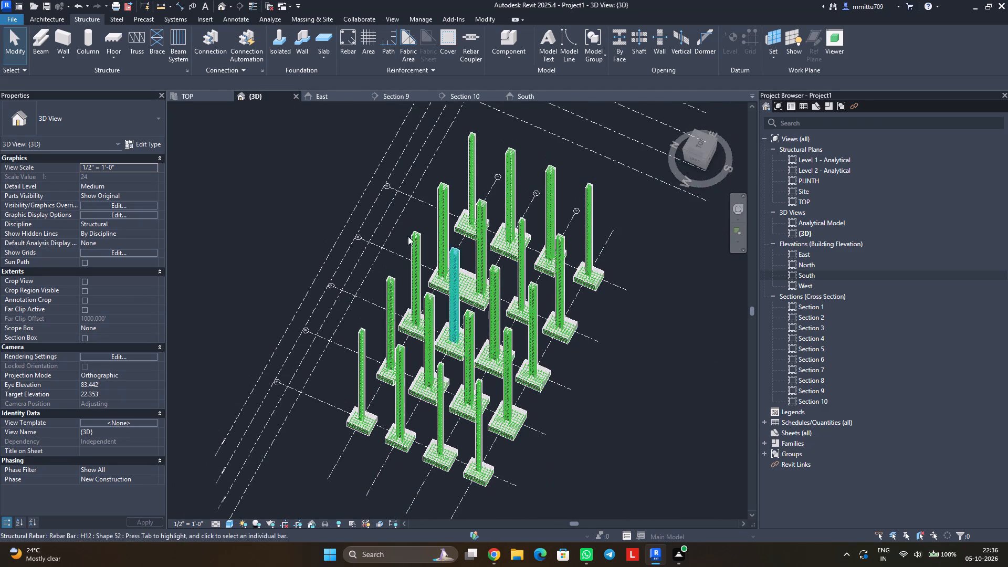
Return to the TOP structural plan and close the South, Section 10, Section 9 and East views.
left_click(193, 97)
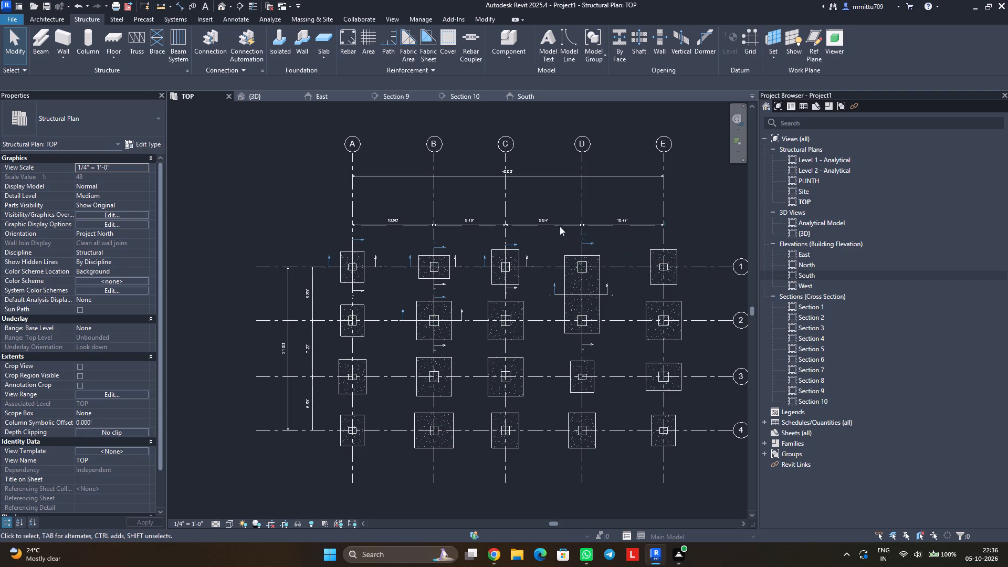
left_click(561, 94)
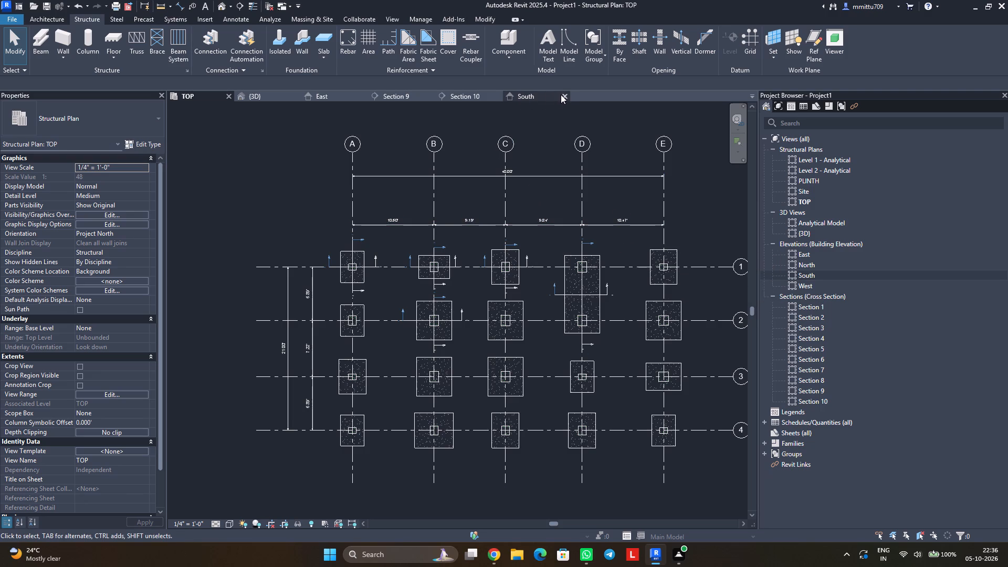
left_click(500, 97)
left_click(433, 95)
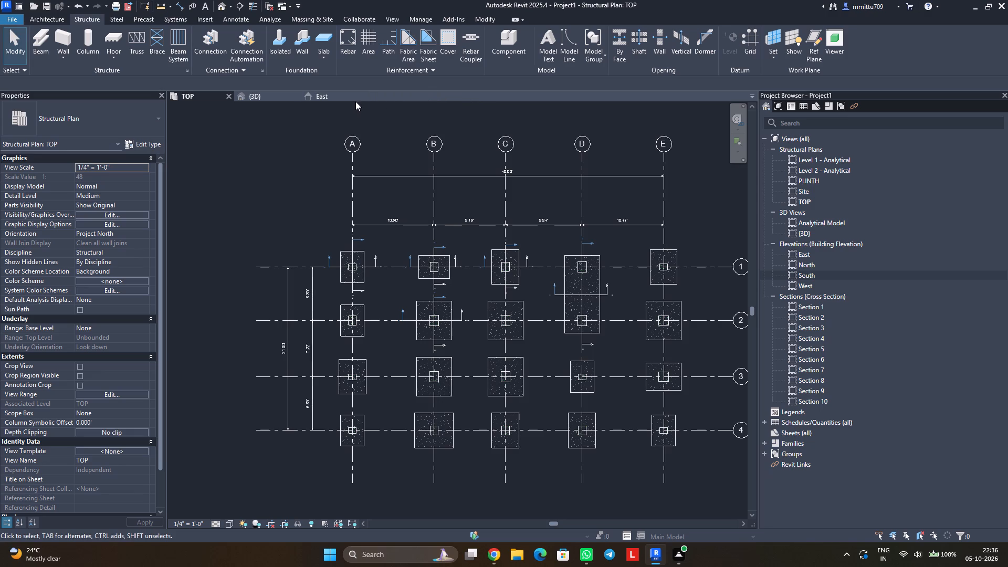
left_click(361, 93)
Open the PLINTH structural plan and examine the column rebar at the grid intersections.
triple_click(809, 178)
scroll(469, 319, "up", 8)
middle_click_drag(475, 268, 483, 329)
middle_click_drag(506, 270, 516, 289)
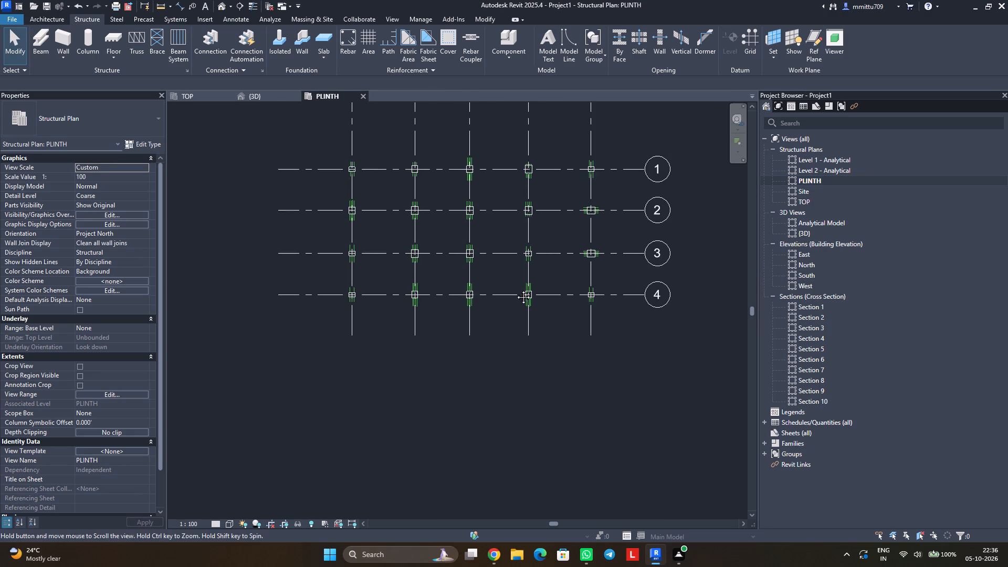
middle_click_drag(516, 289, 522, 310)
scroll(358, 235, "up", 8)
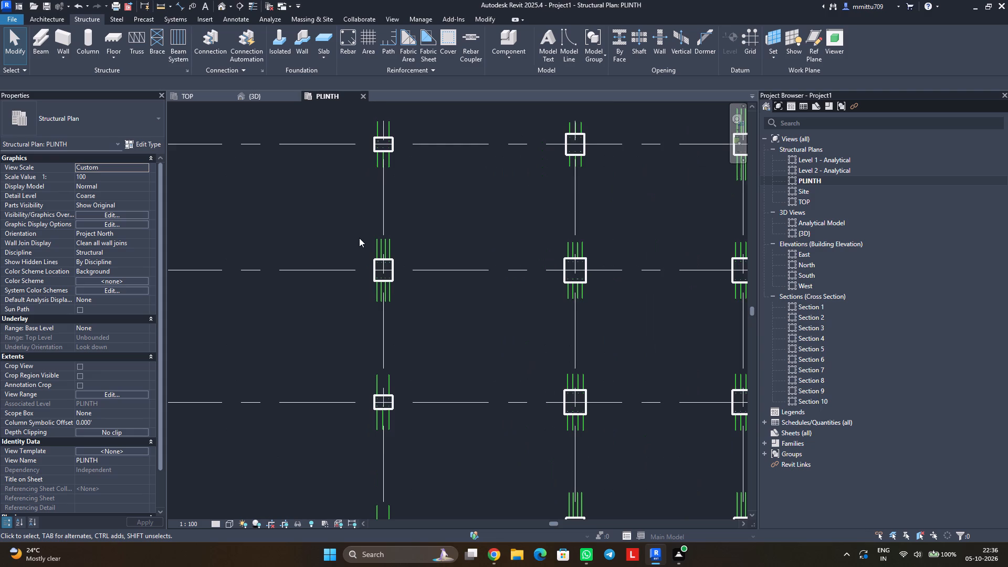
scroll(361, 239, "up", 1)
left_click(388, 245)
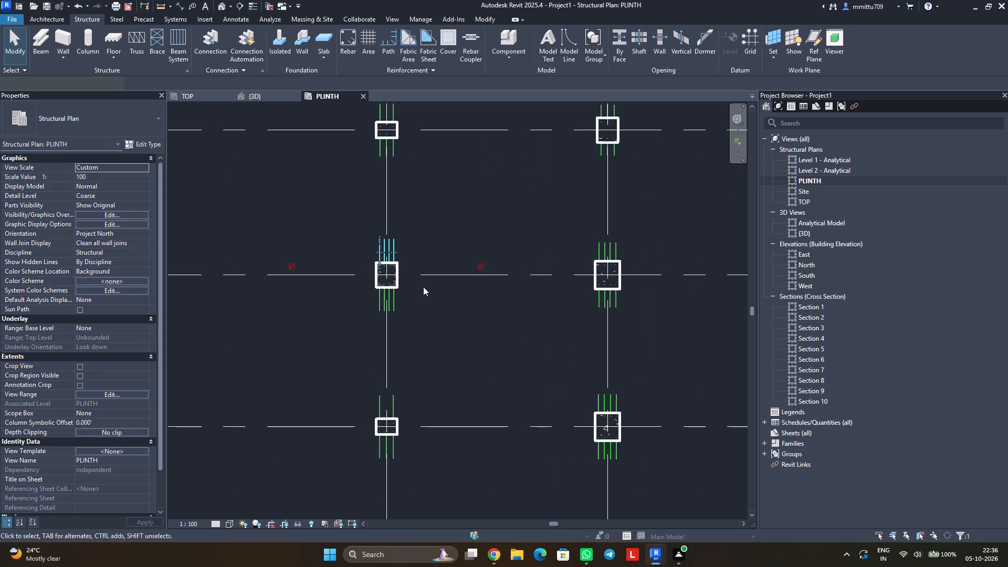
left_click(428, 308)
scroll(493, 371, "down", 8)
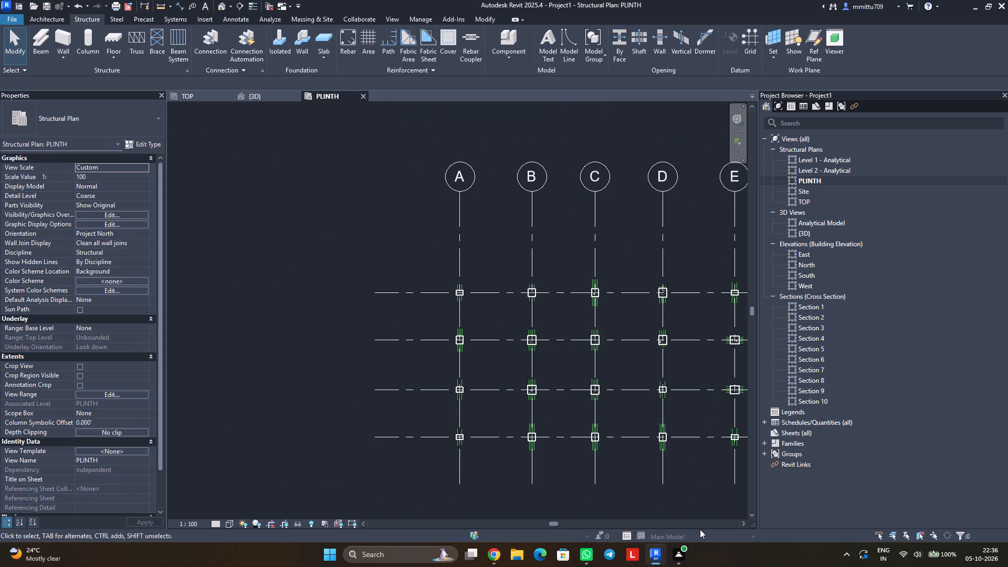
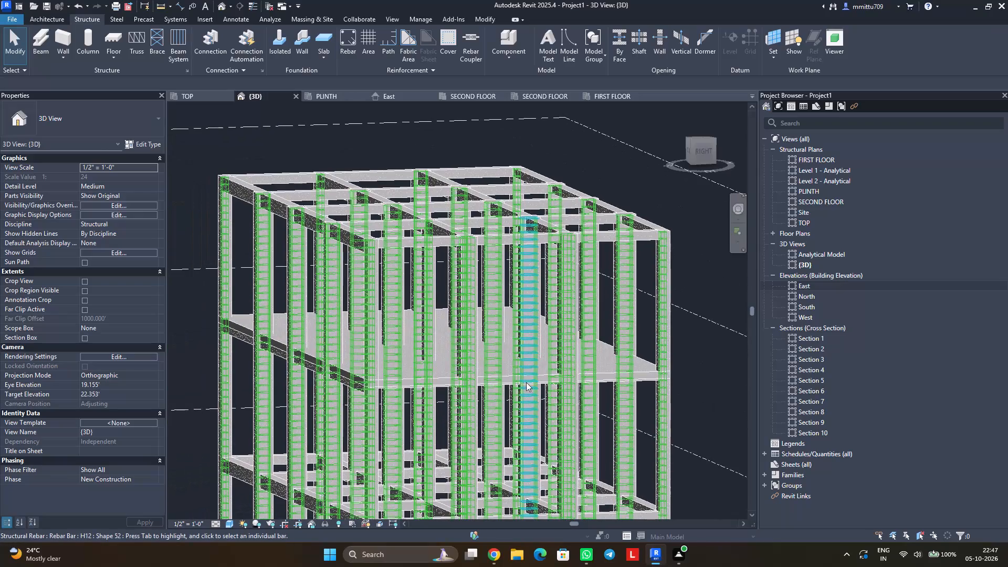
Copy the 150mm foundation slab on the FIRST FLOOR and paste it aligned to the SECOND FLOOR level.
middle_click_drag(556, 354, 489, 407)
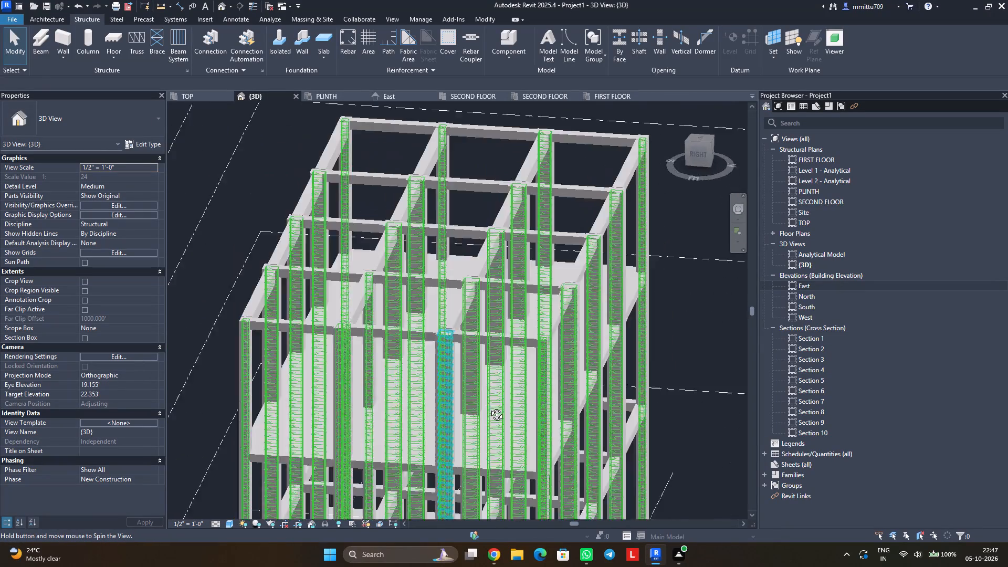
middle_click_drag(489, 407, 391, 353)
middle_click_drag(492, 349, 426, 292)
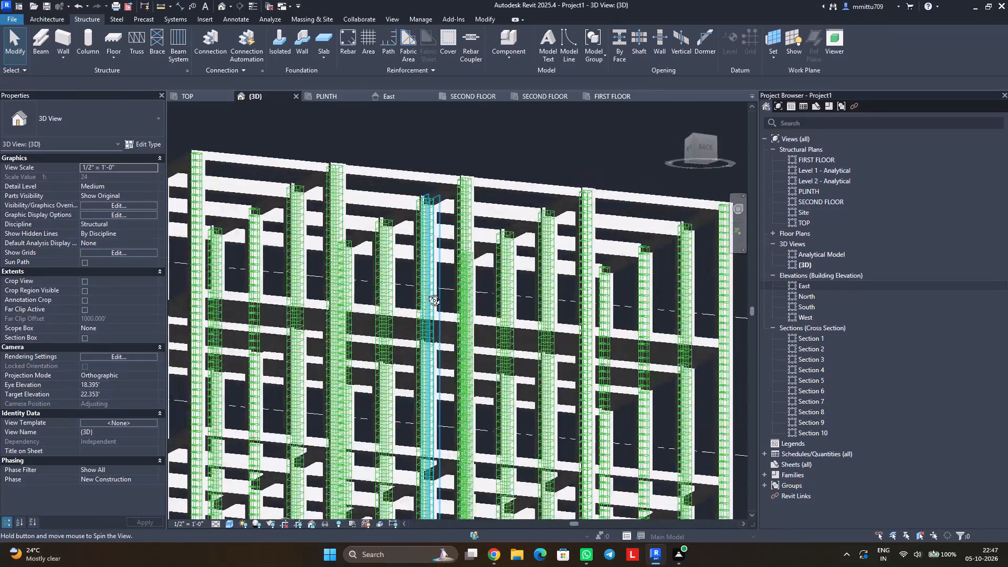
middle_click_drag(426, 292, 405, 362)
middle_click_drag(413, 376, 425, 308)
scroll(425, 308, "up", 1)
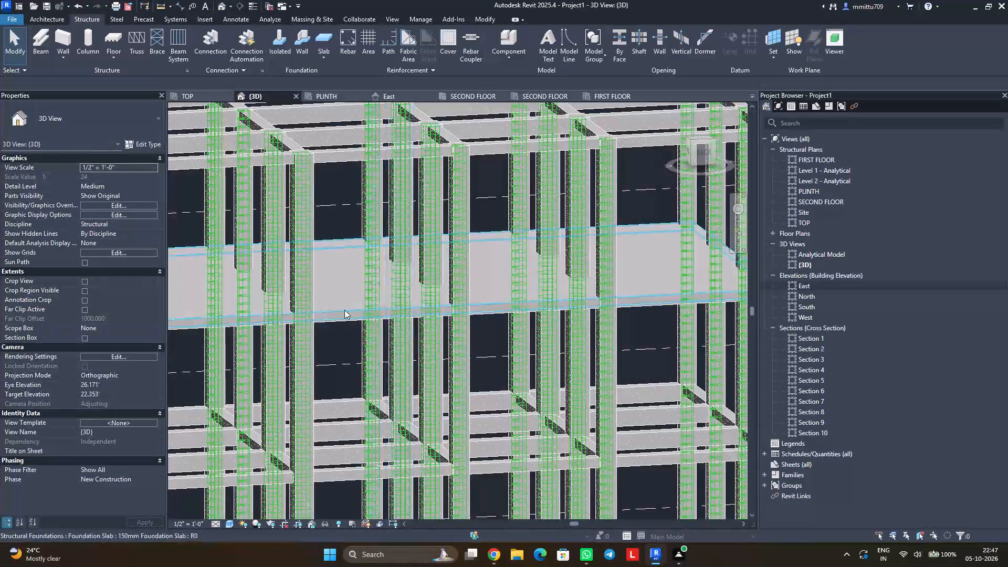
left_click(344, 310)
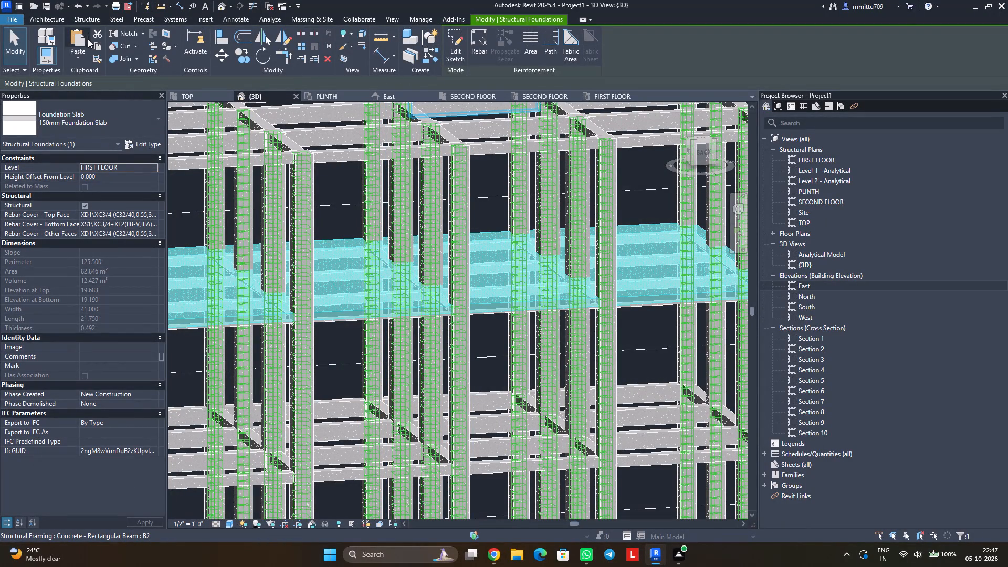
left_click(95, 49)
left_click(82, 59)
left_click(90, 94)
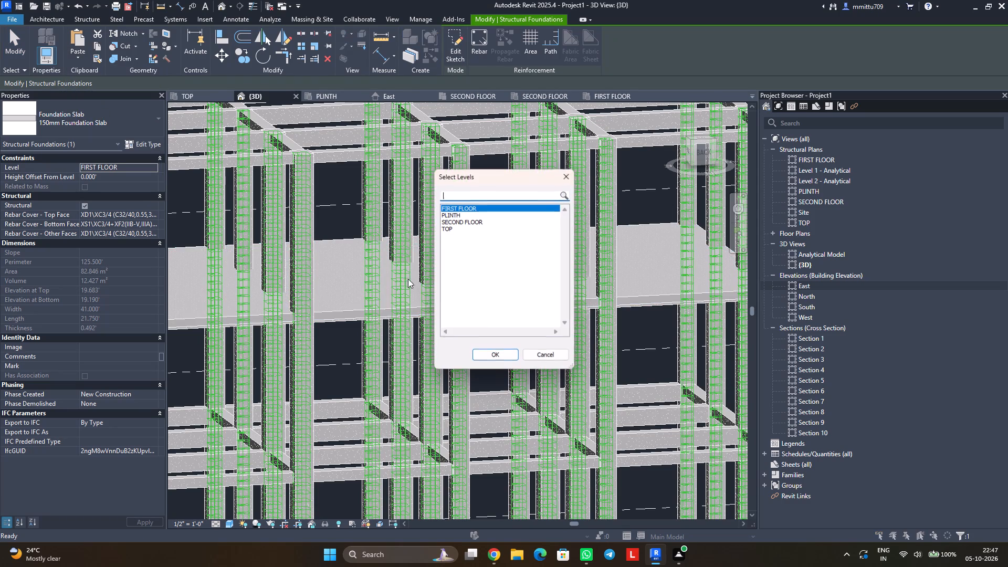
left_click(466, 218)
left_click(496, 353)
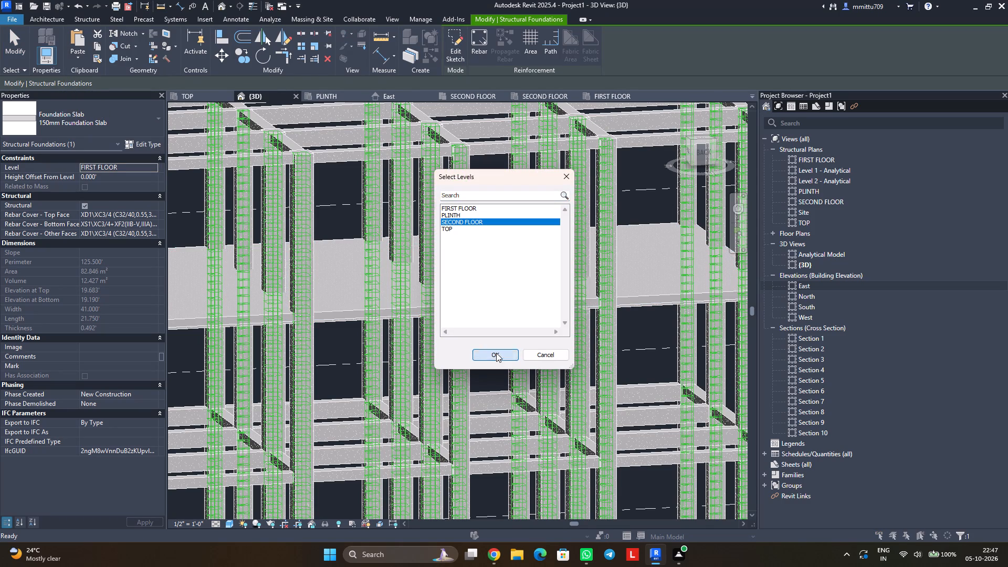
scroll(396, 334, "down", 6)
middle_click_drag(382, 381, 440, 360)
left_click(649, 355)
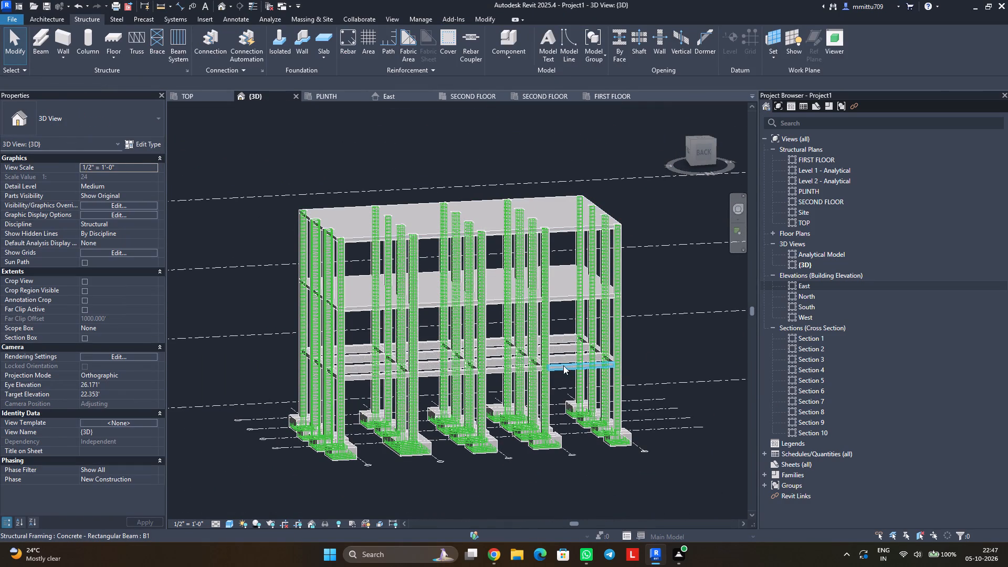
Examine the SECOND FLOOR slab and its supporting beams from above and below in the {3D} view.
middle_click_drag(534, 321, 530, 345)
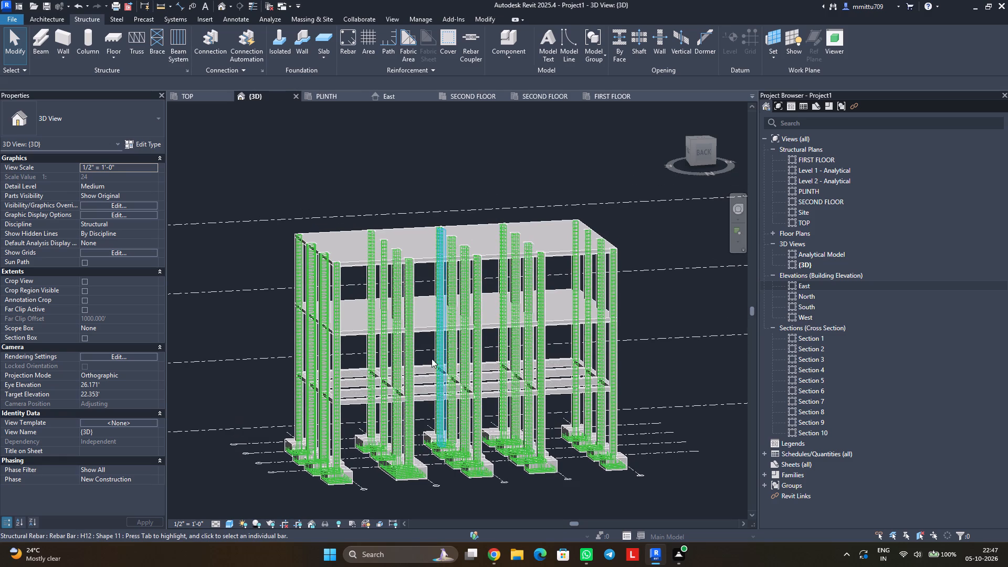
scroll(360, 256, "up", 1)
scroll(360, 256, "down", 1)
scroll(360, 256, "up", 8)
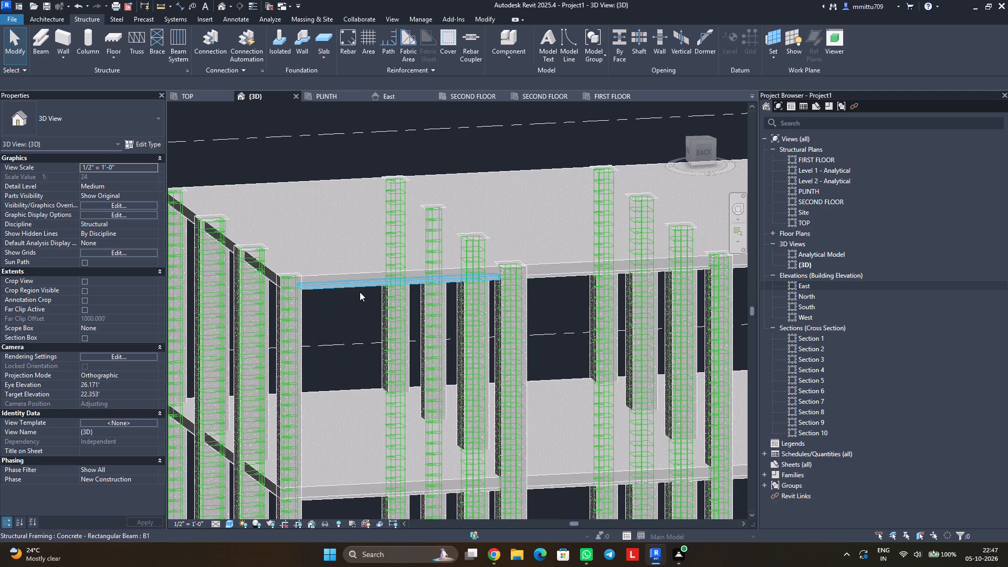
middle_click_drag(354, 281, 361, 209)
scroll(361, 209, "up", 1, "shift")
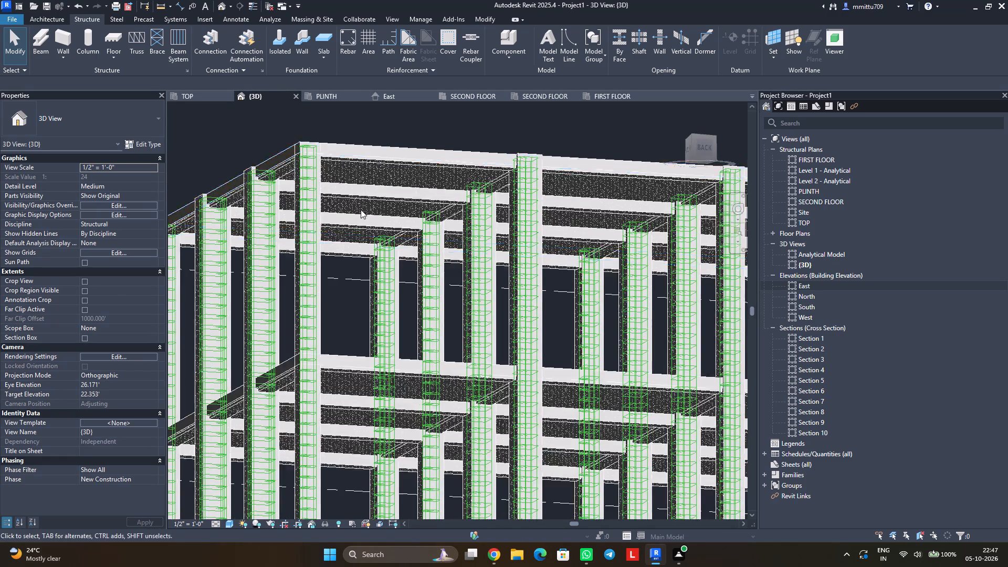
scroll(361, 209, "up", 1, "shift")
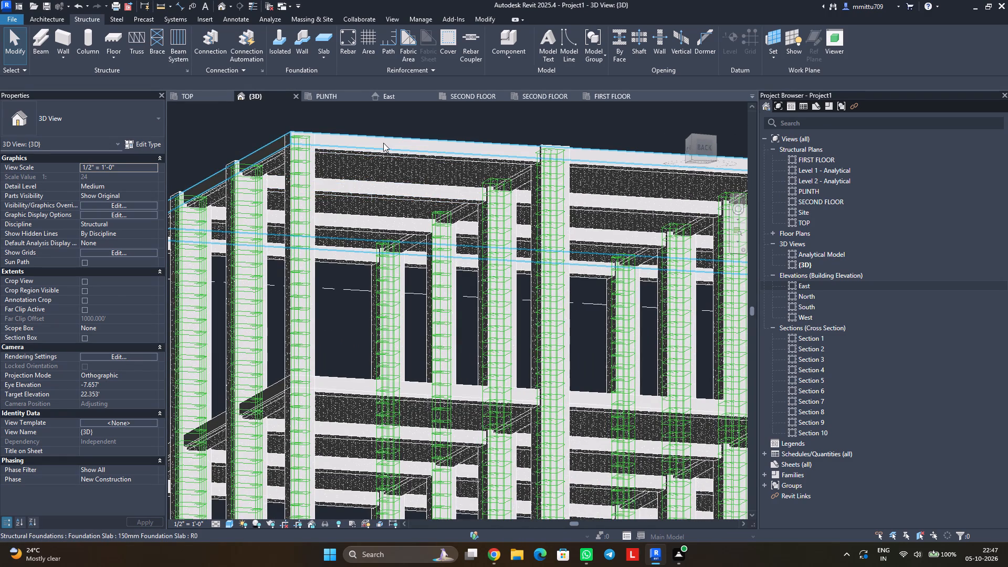
left_click(381, 151)
left_click(341, 348)
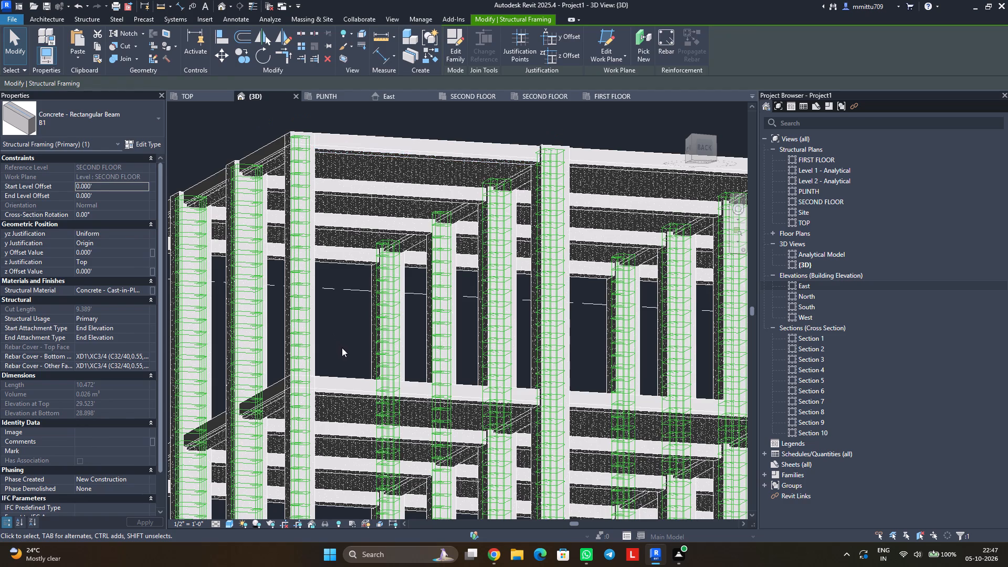
left_click(359, 218)
left_click(343, 334)
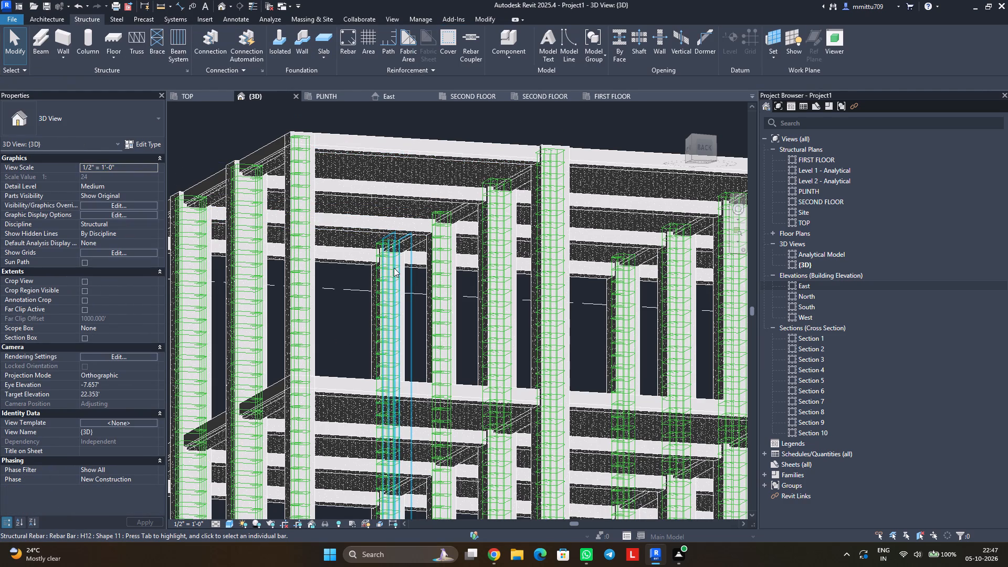
middle_click_drag(395, 265, 384, 302, "shift")
middle_click_drag(399, 332, 395, 302)
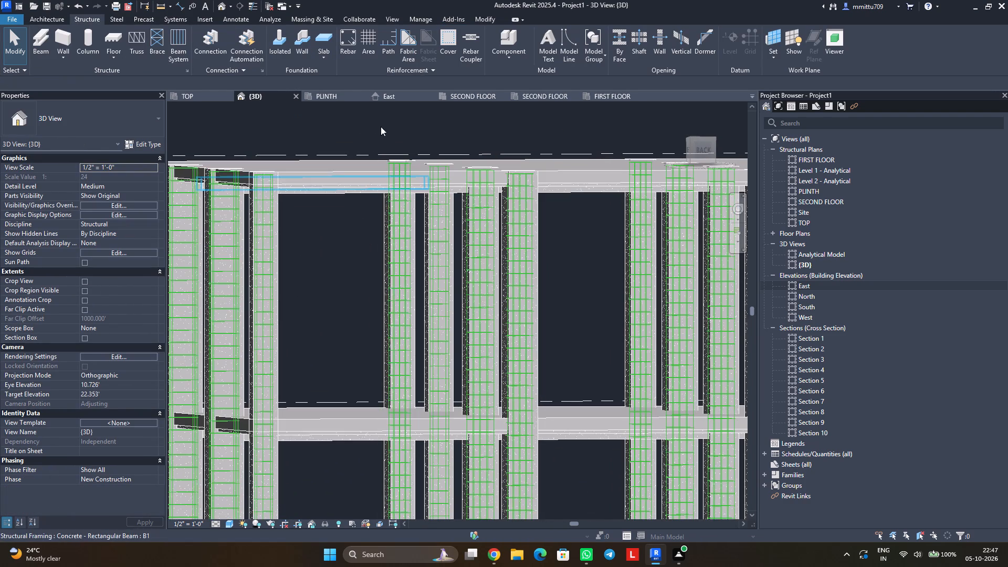
In the PLINTH plan, sketch a rectangular Generic 300mm structural floor boundary from the outer corner of column A1 to that of column E4.
left_click(341, 100)
scroll(459, 321, "down", 1)
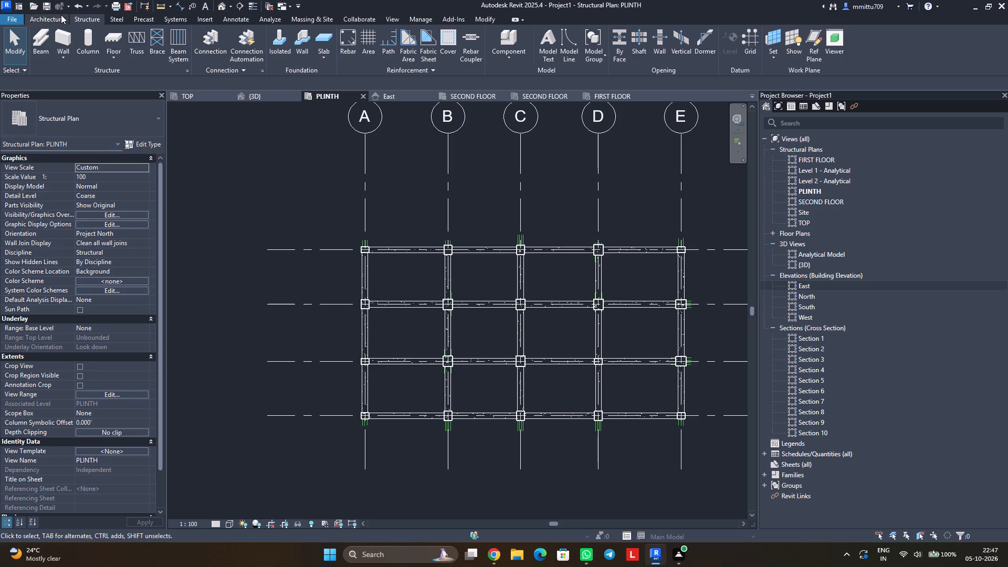
left_click(106, 50)
left_click(135, 76)
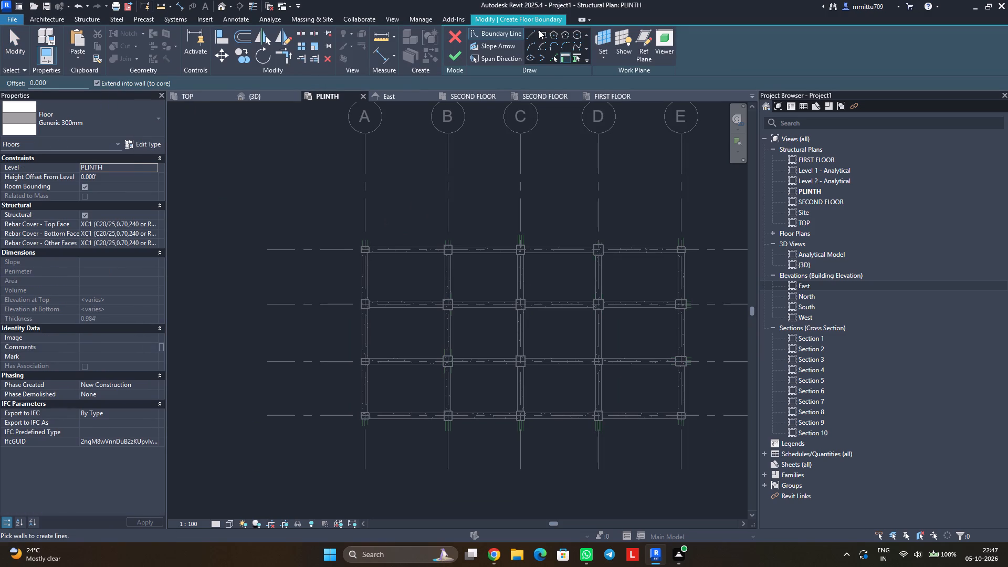
left_click(539, 30)
left_click(360, 246)
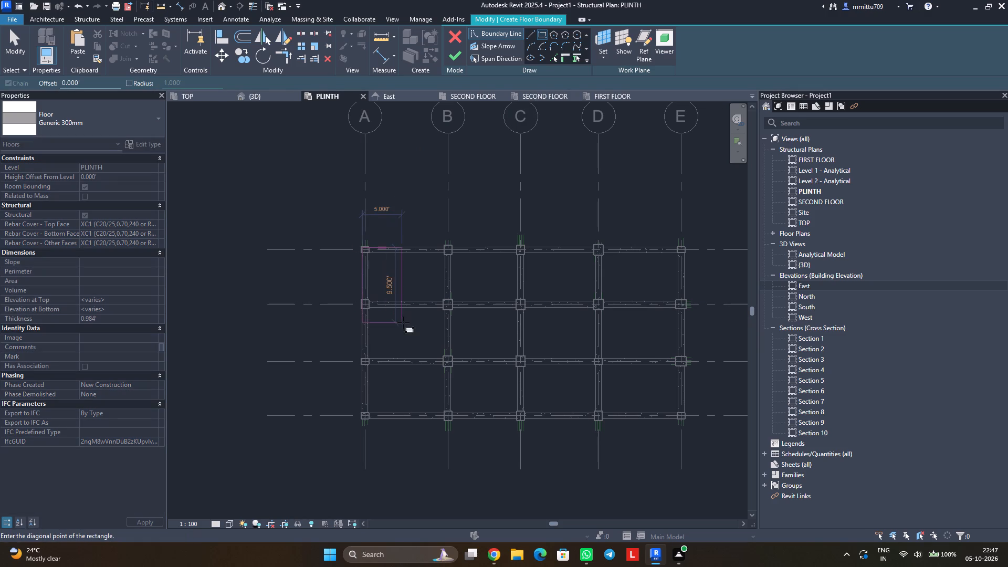
middle_click_drag(632, 421, 465, 384)
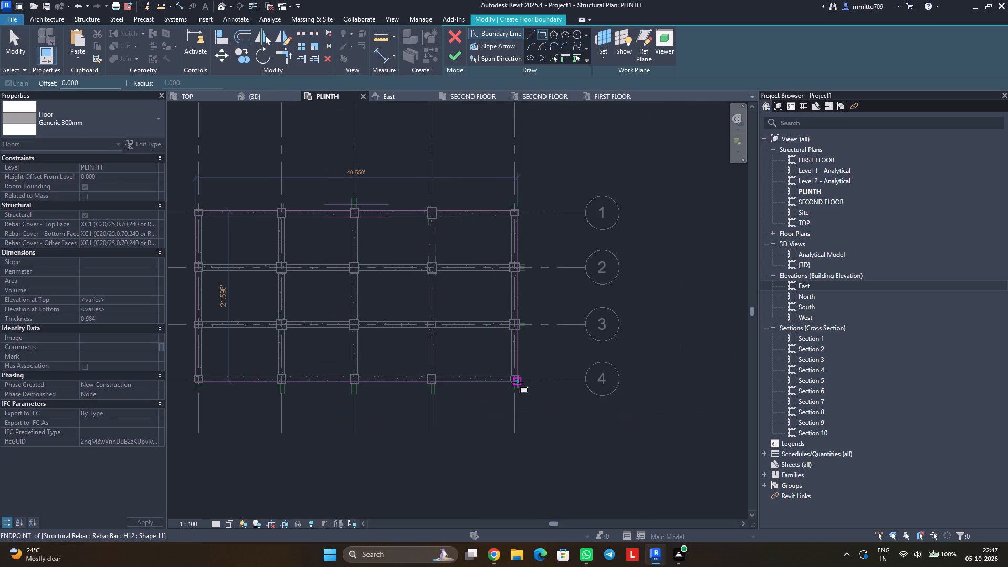
scroll(522, 381, "down", 1)
scroll(522, 381, "up", 5)
scroll(521, 381, "down", 1)
scroll(521, 381, "up", 3)
scroll(519, 383, "down", 1)
scroll(519, 383, "up", 2)
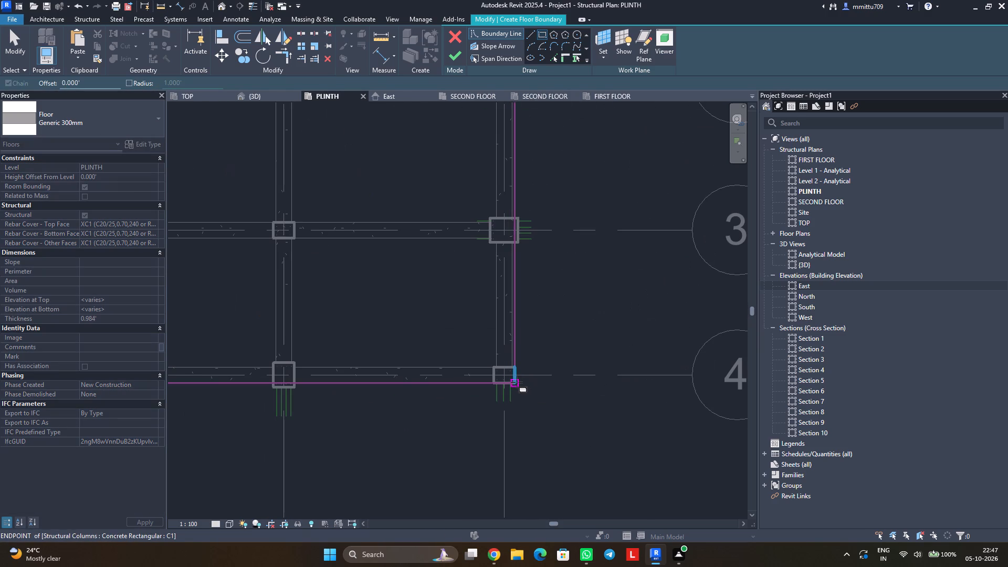
left_click(517, 382)
Finish the PLINTH floor sketch and unjoin the conflicting elements.
left_click(446, 56)
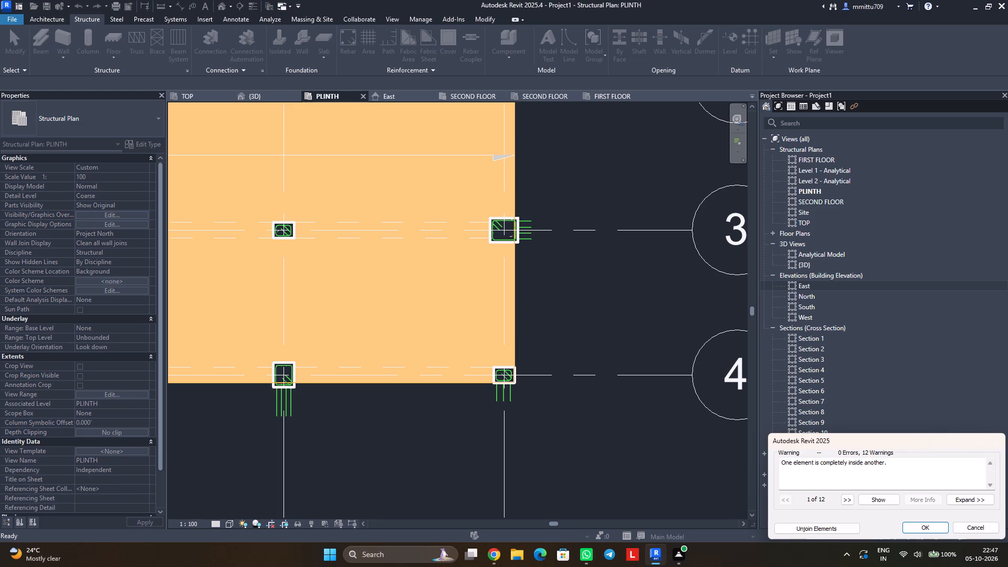
left_click(829, 528)
left_click(632, 484)
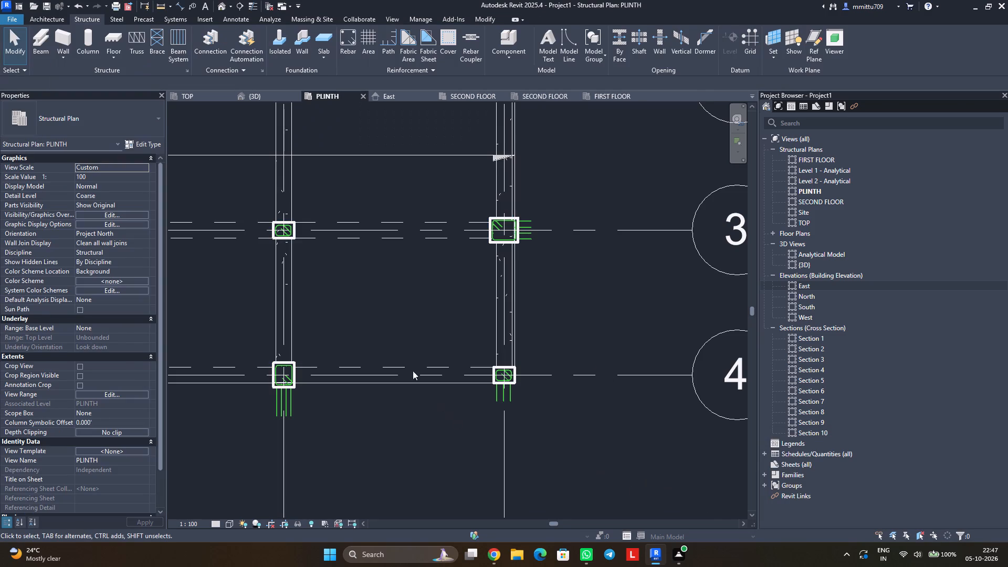
In the {3D} view, select the PLINTH floor and open the layer structure of its Generic 300mm type.
left_click(272, 95)
scroll(421, 419, "down", 1)
middle_click_drag(392, 434, 384, 219)
middle_click_drag(420, 419, 435, 222)
left_click(367, 331)
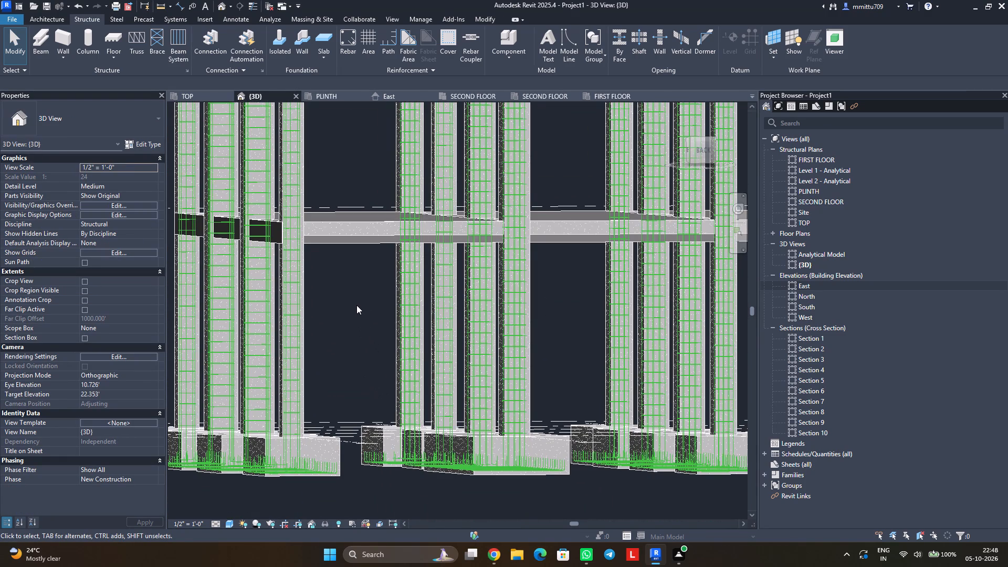
middle_click_drag(362, 344, 359, 357, "shift")
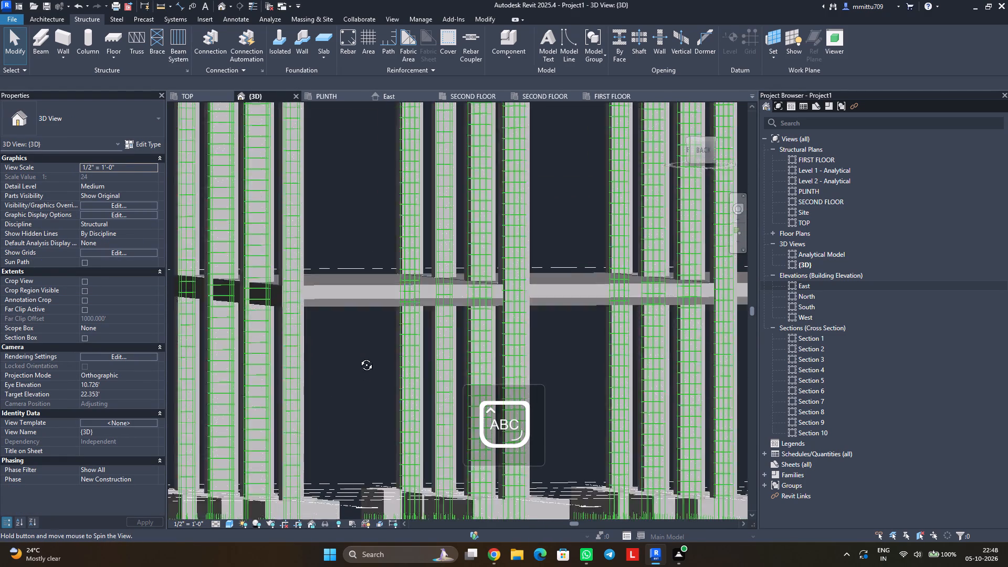
middle_click_drag(359, 357, 353, 380, "shift")
scroll(348, 355, "up", 5)
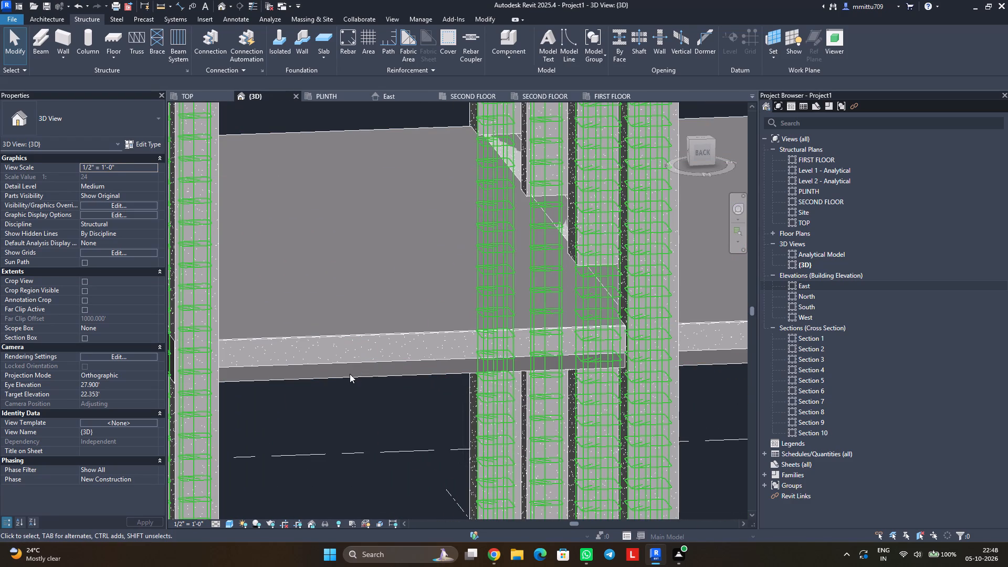
left_click(350, 374)
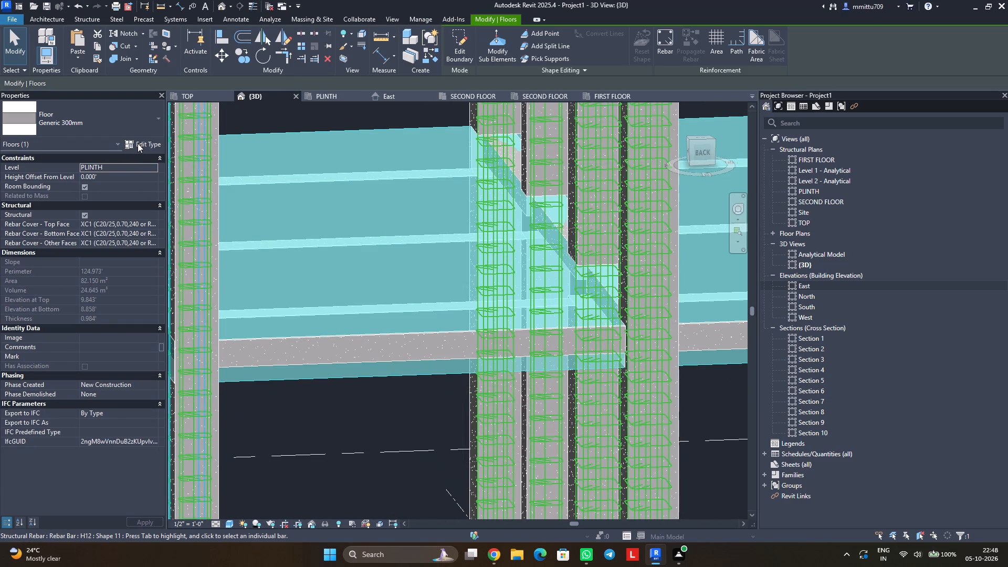
left_click(138, 143)
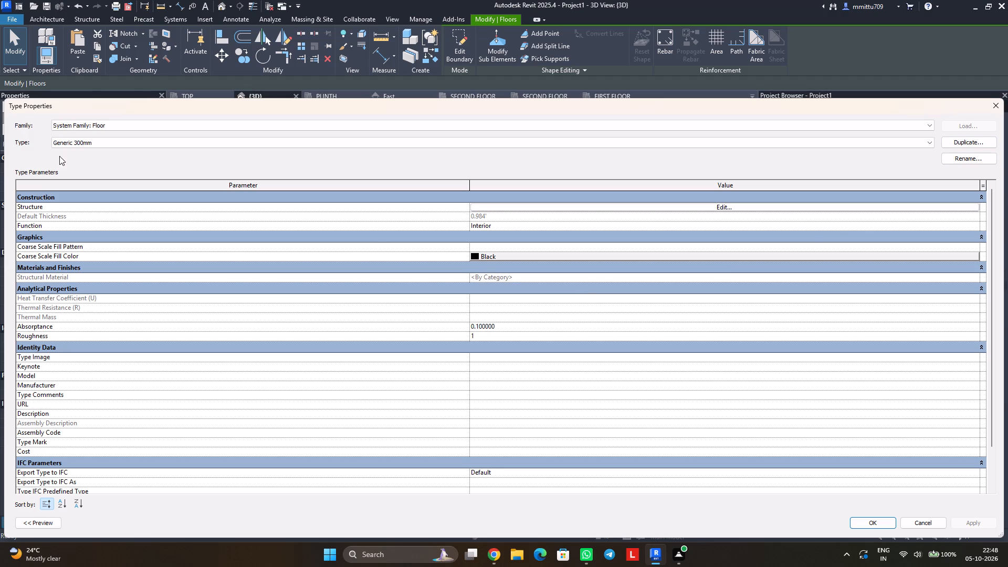
scroll(241, 267, "down", 3)
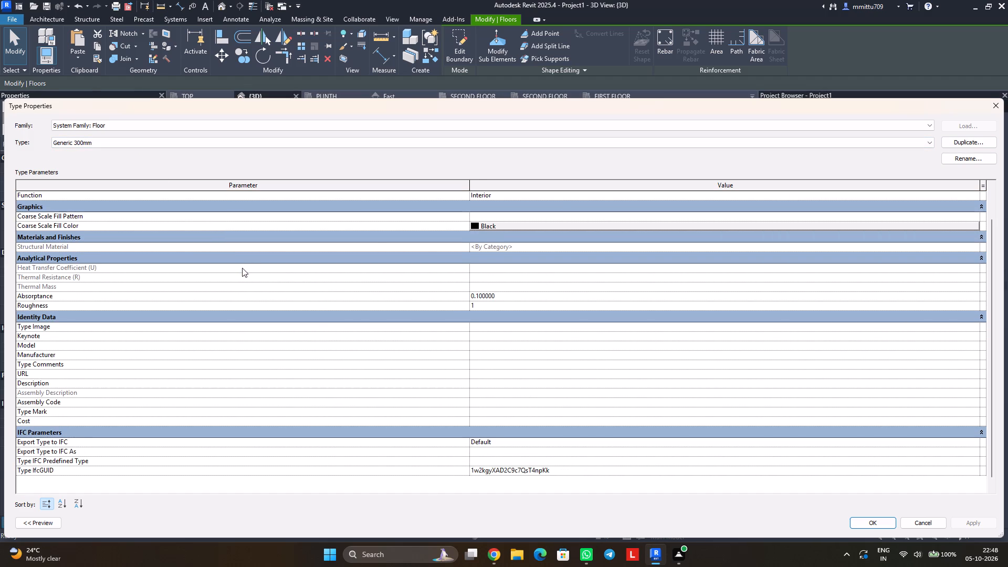
scroll(476, 235, "up", 7)
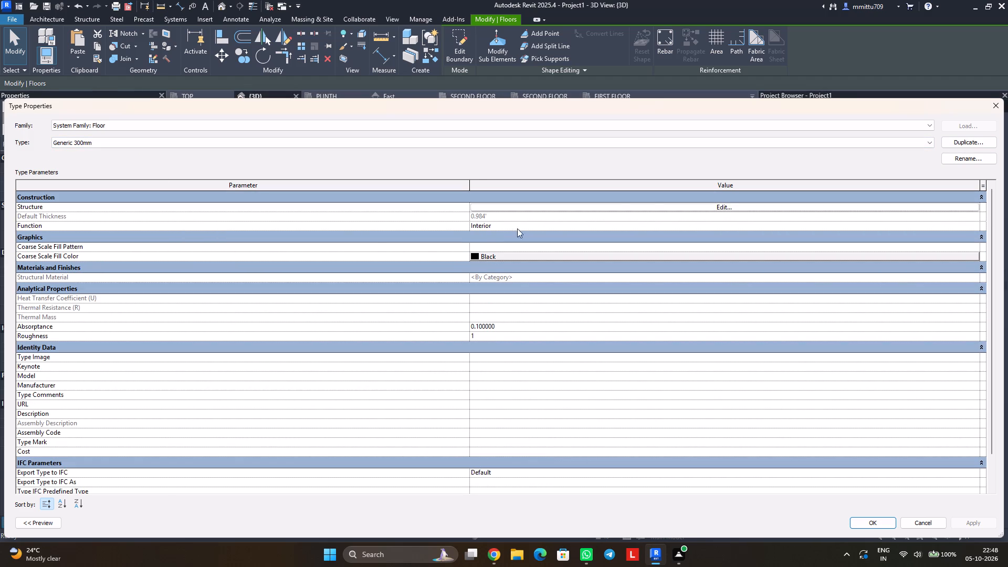
left_click(724, 199)
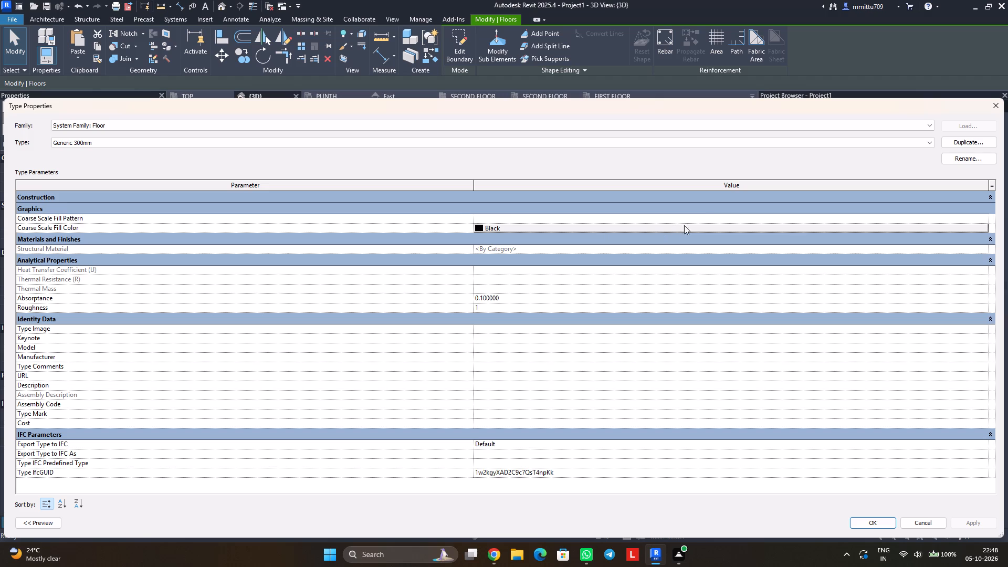
left_click(709, 209)
left_click(685, 195)
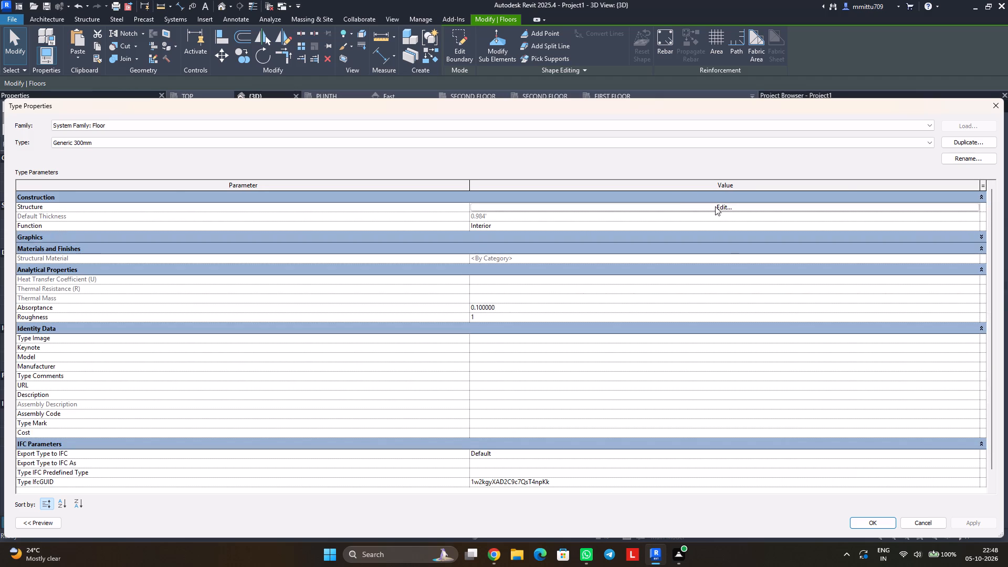
left_click(716, 207)
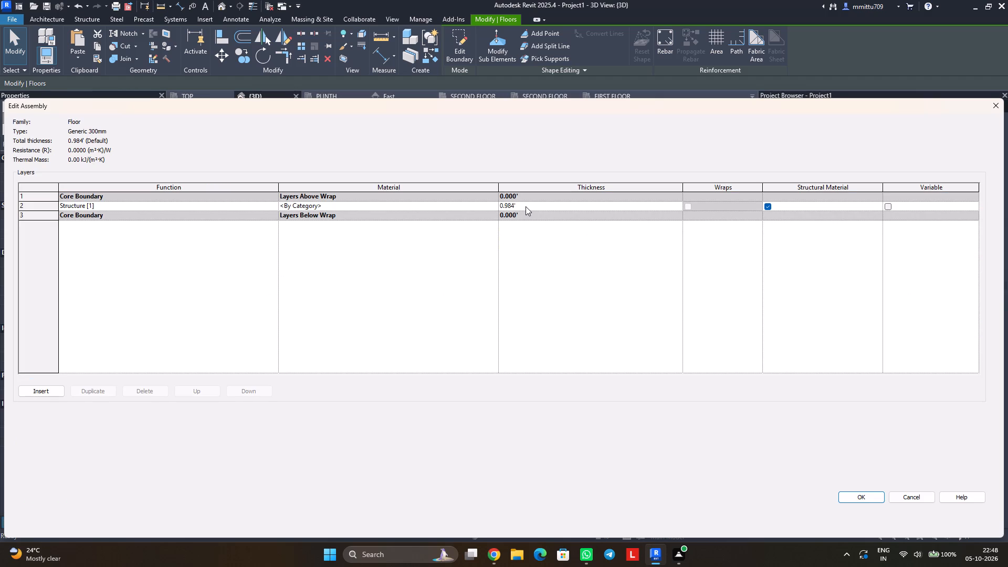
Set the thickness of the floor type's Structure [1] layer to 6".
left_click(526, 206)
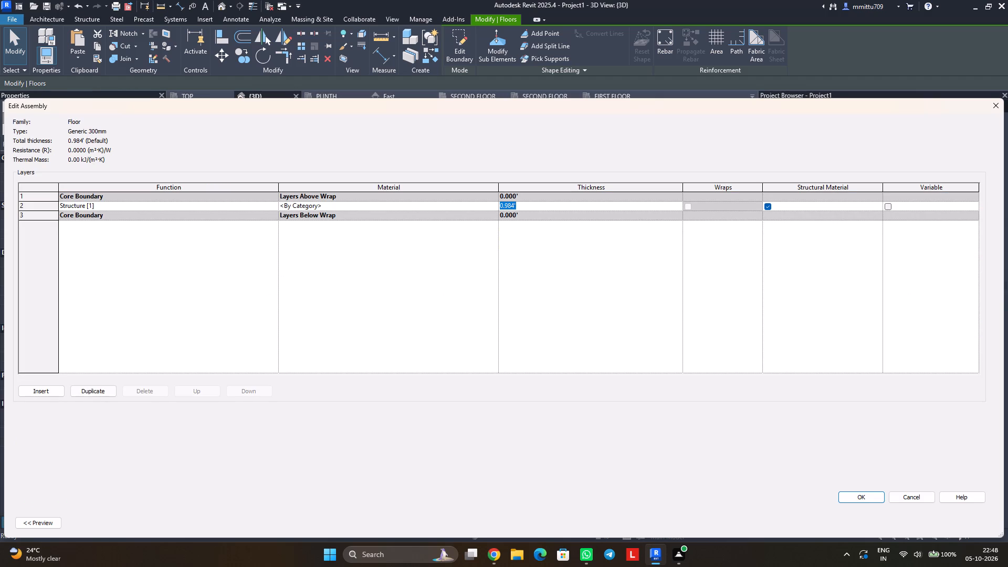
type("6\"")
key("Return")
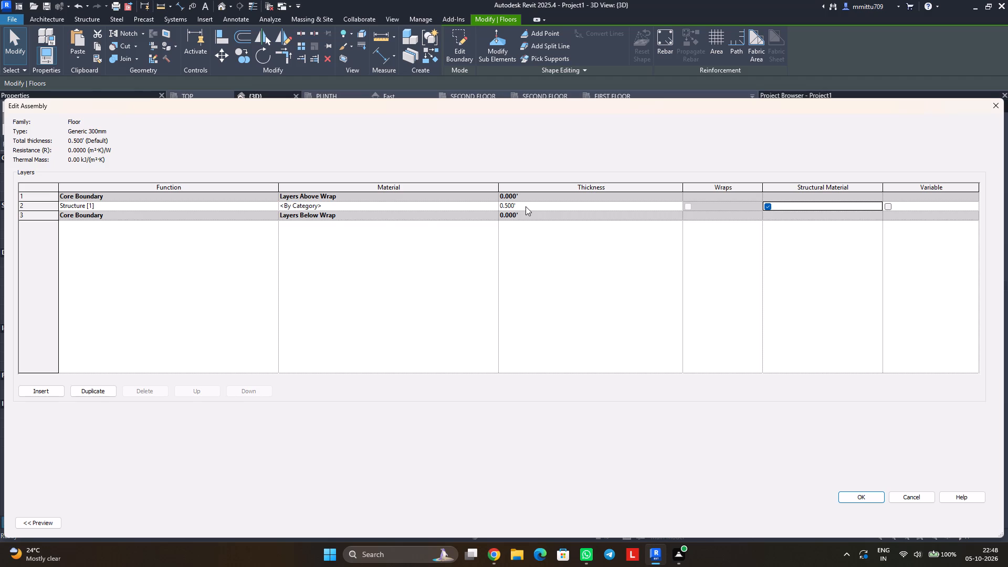
Set the Structure [1] layer thickness to 150 mm and apply it to the PLINTH floor's type.
left_click(526, 206)
type("150MM")
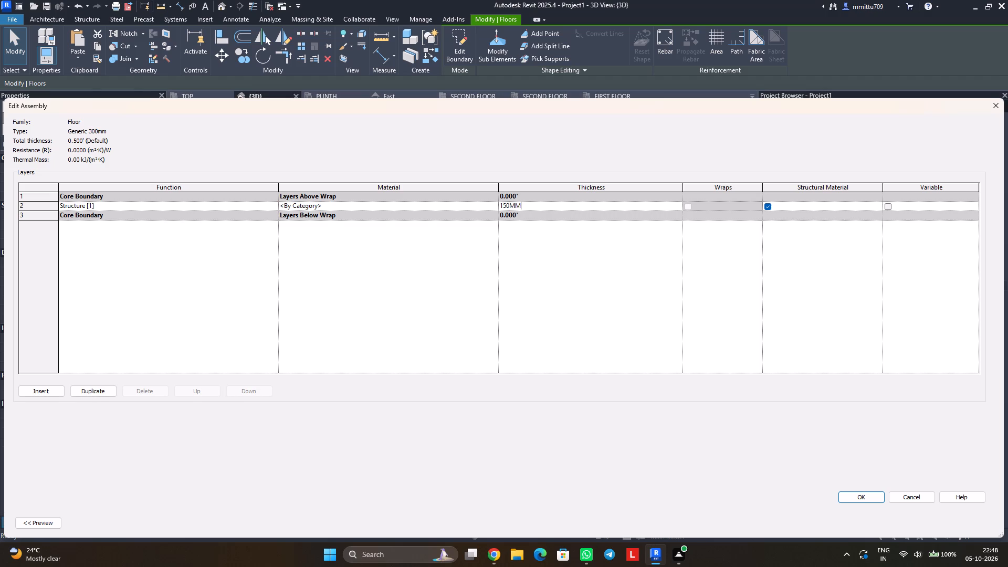
key("Return")
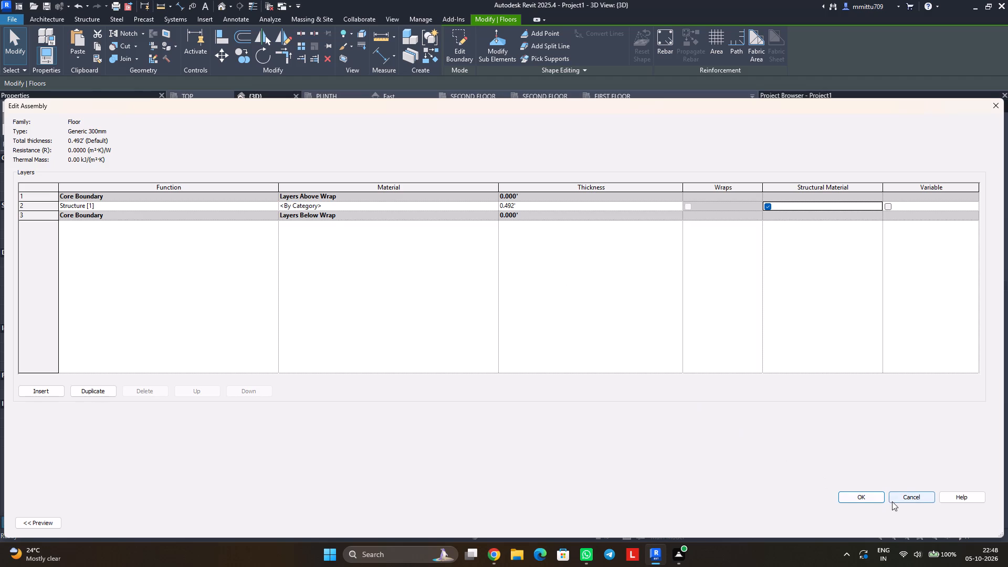
left_click(870, 497)
left_click(871, 524)
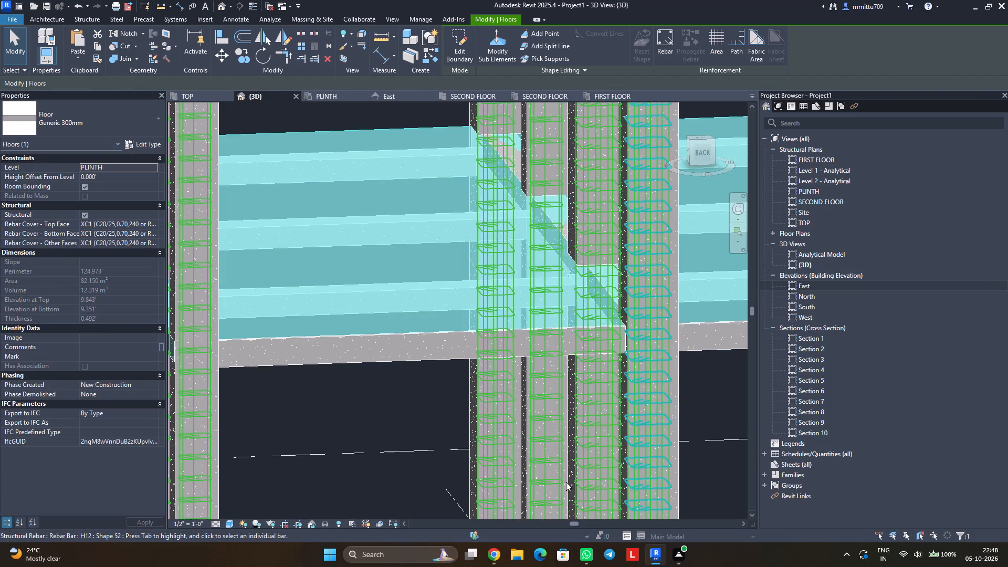
left_click(405, 432)
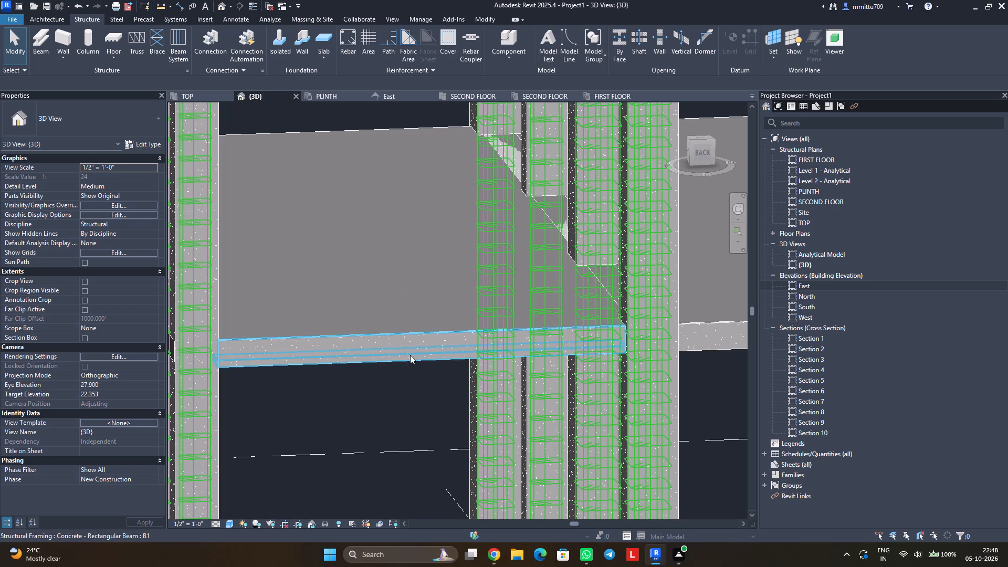
Examine the PLINTH floor slab and its supporting beams and columns from below and above.
middle_click_drag(402, 385, 406, 314)
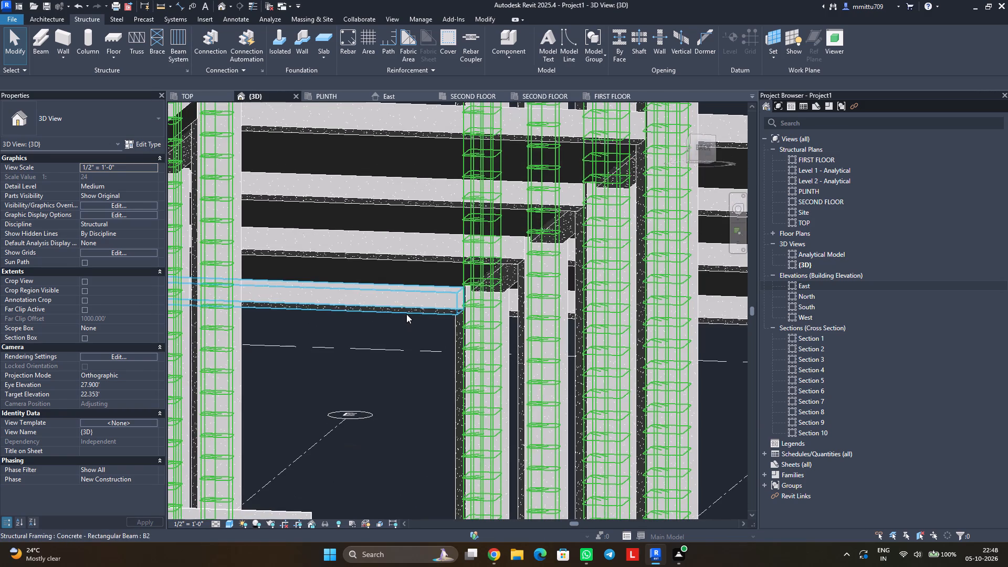
scroll(448, 330, "down", 1)
scroll(448, 330, "up", 1)
middle_click_drag(362, 361, 375, 384)
middle_click_drag(427, 375, 427, 382, "shift")
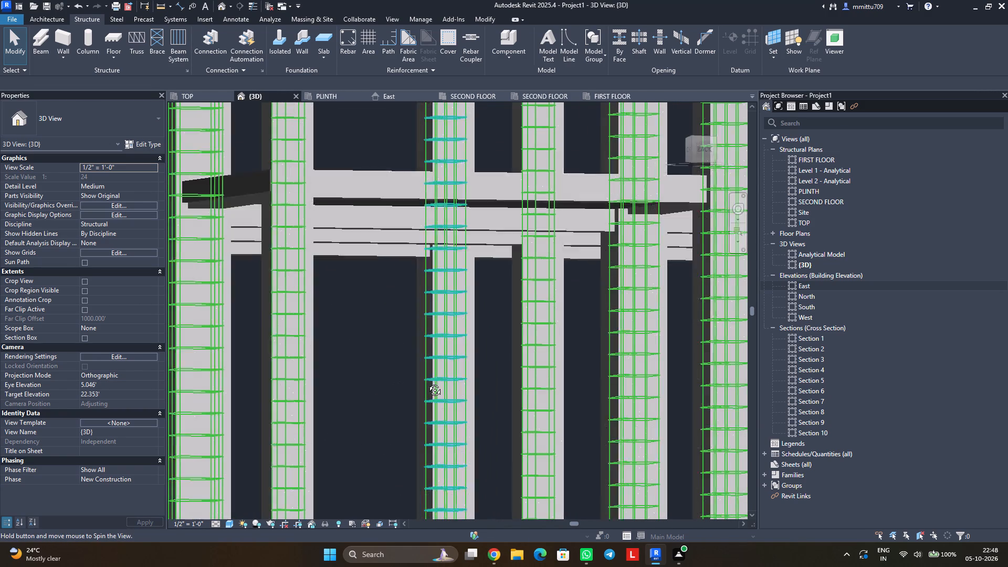
middle_click_drag(427, 382, 427, 383, "shift")
middle_click_drag(501, 385, 413, 363)
scroll(414, 359, "down", 1)
scroll(414, 359, "up", 1)
scroll(414, 359, "down", 3)
scroll(414, 359, "up", 1)
scroll(414, 359, "down", 4)
middle_click_drag(453, 369, 433, 383, "shift")
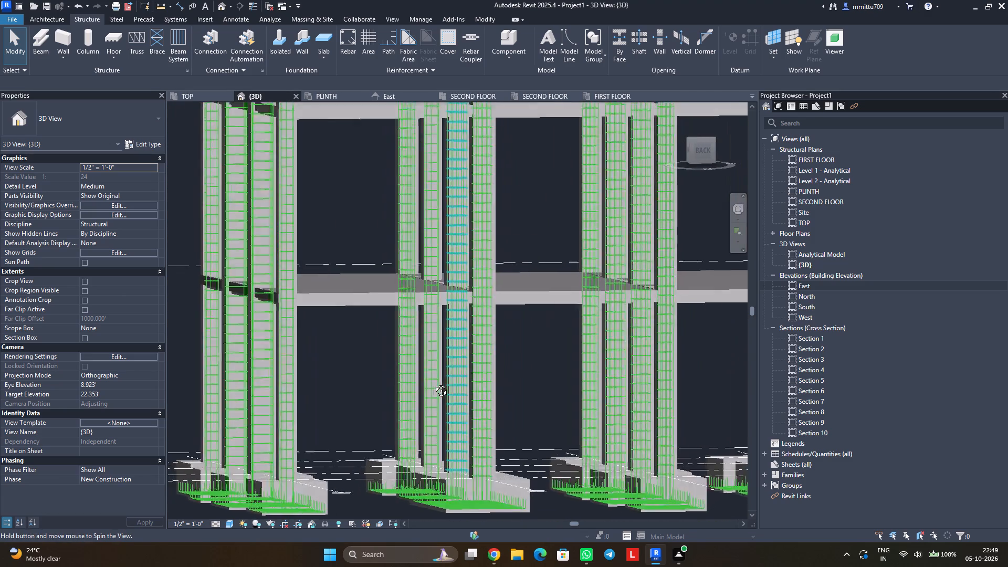
middle_click_drag(433, 383, 432, 383, "shift")
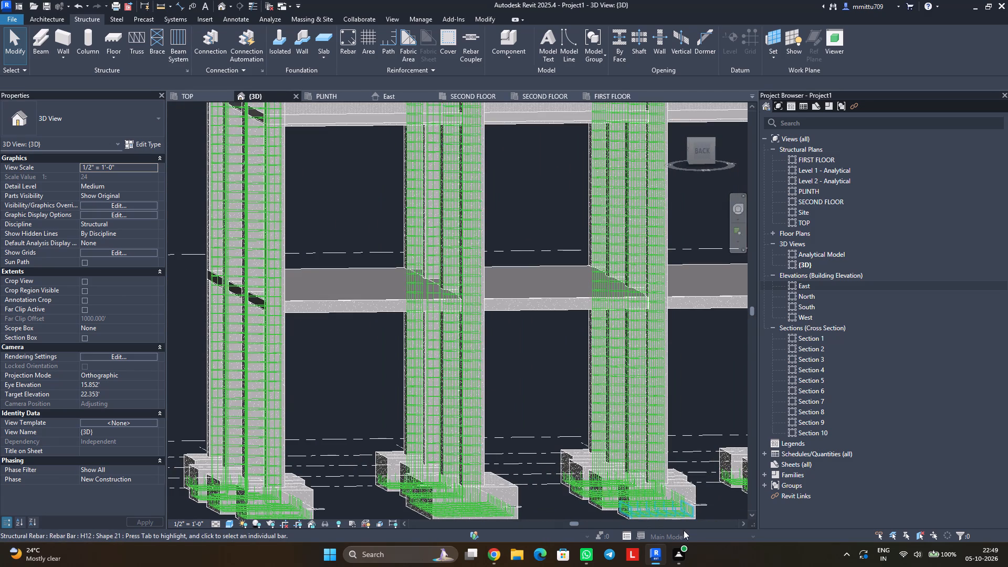
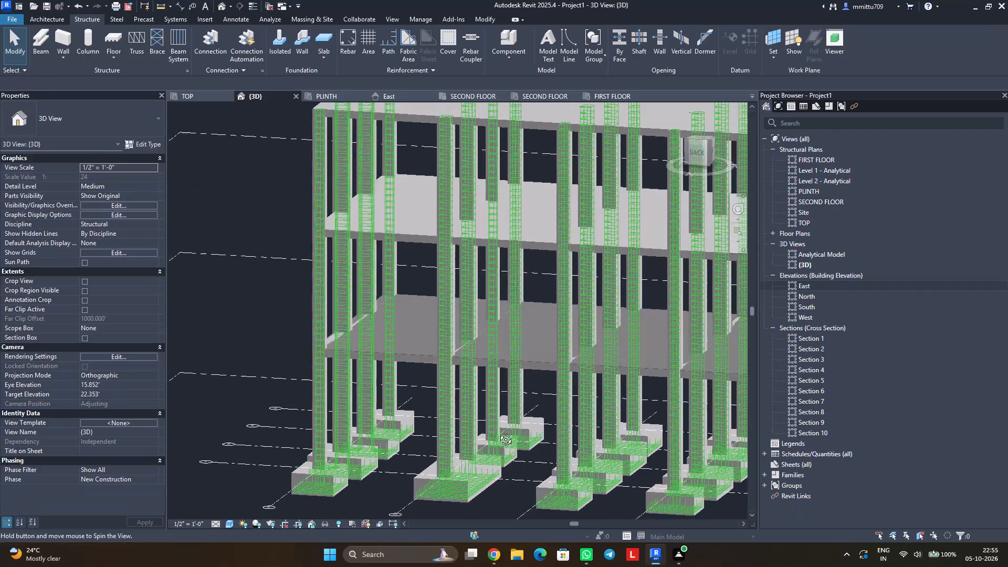
Examine the frame from above in the {3D} view and the beam and column layout in the PLINTH plan.
middle_click_drag(508, 422, 460, 433)
middle_click_drag(480, 416, 457, 450)
middle_click_drag(485, 432, 451, 432)
left_click(338, 88)
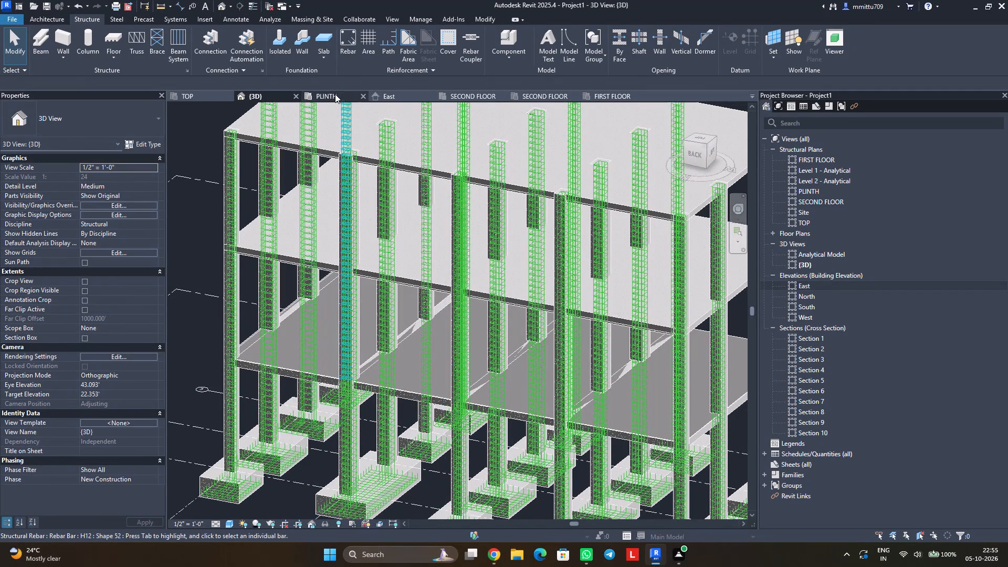
left_click(335, 94)
scroll(362, 325, "up", 1)
scroll(362, 328, "down", 6)
middle_click_drag(288, 366, 424, 354)
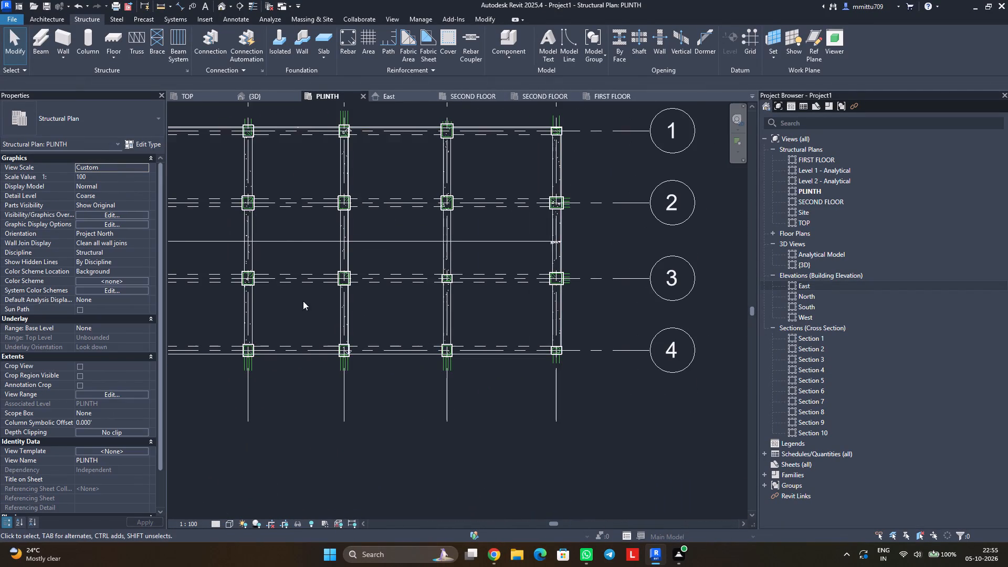
middle_click_drag(291, 296, 410, 347)
scroll(410, 347, "down", 1)
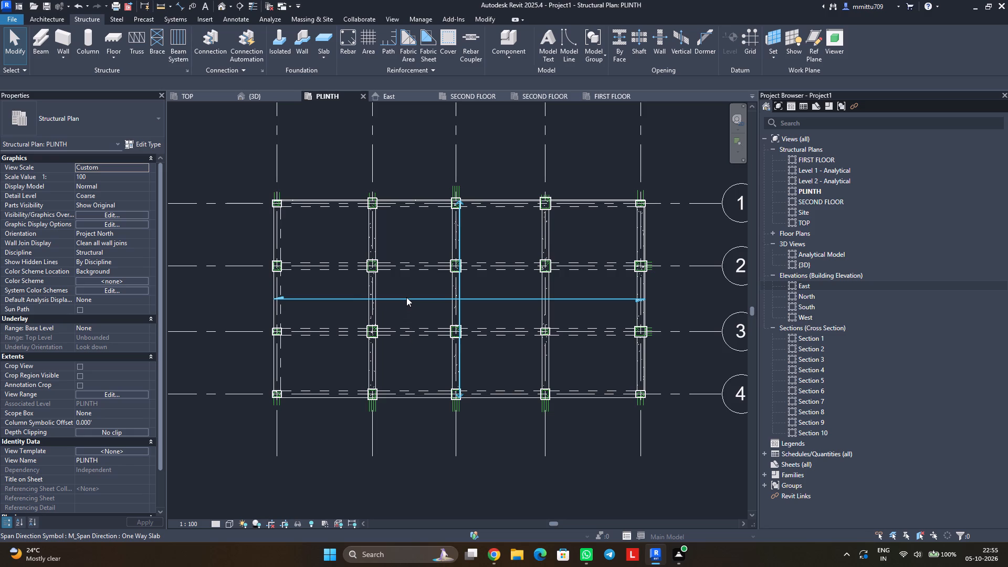
scroll(406, 297, "up", 2)
scroll(406, 297, "down", 1)
scroll(406, 297, "up", 3)
scroll(406, 297, "down", 3)
scroll(406, 297, "up", 3)
scroll(406, 297, "down", 1)
scroll(406, 297, "up", 1)
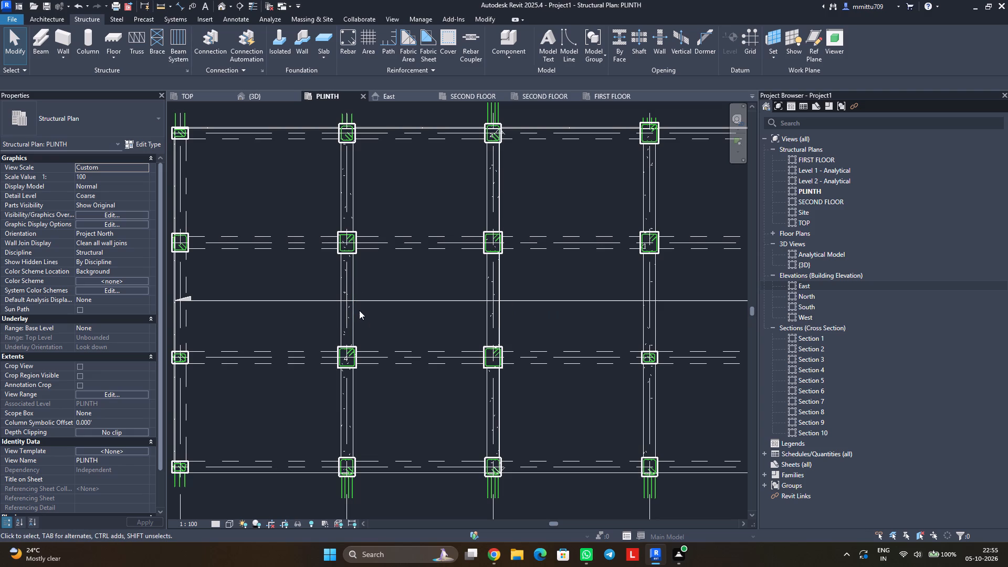
scroll(393, 295, "down", 1)
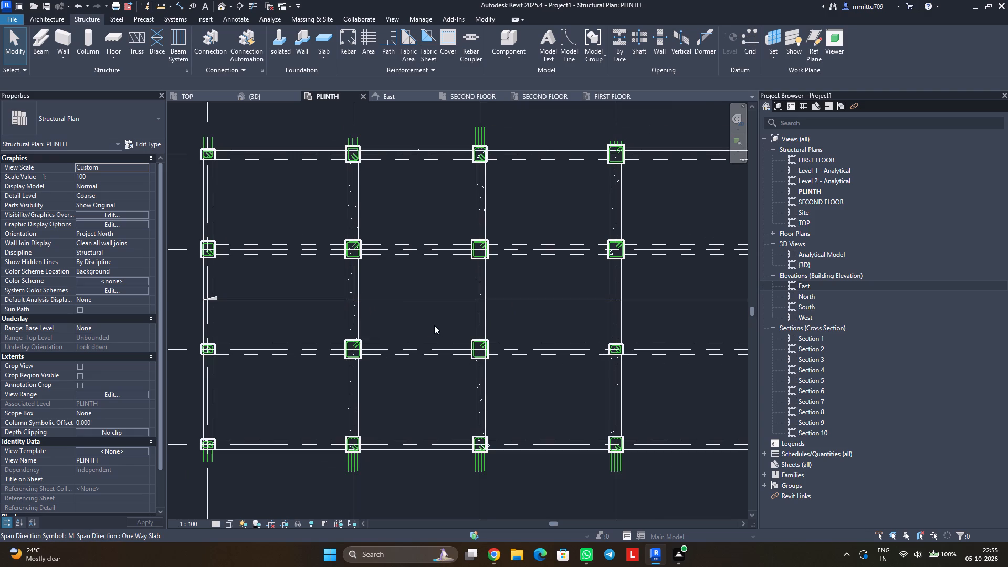
scroll(471, 317, "down", 1)
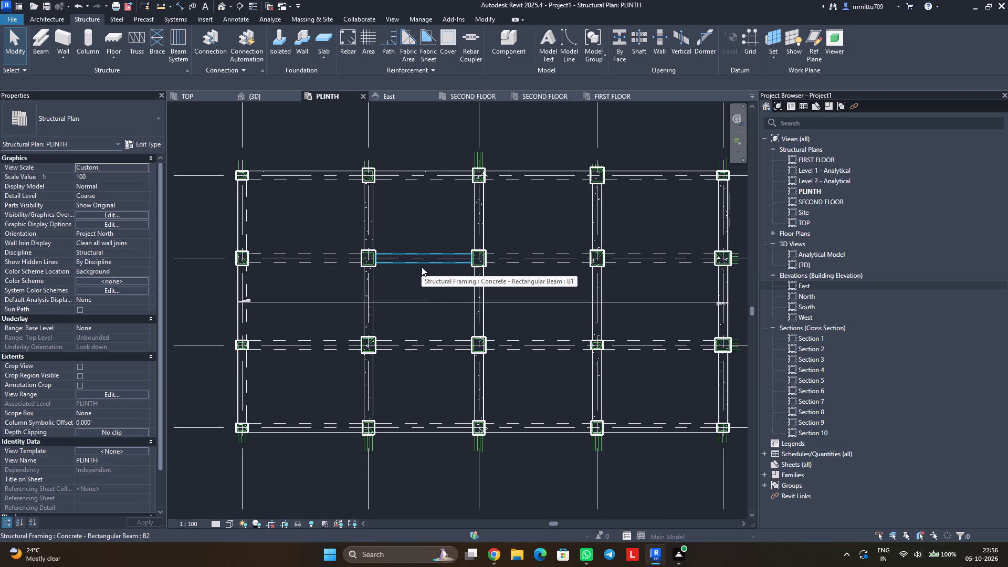
Measure the clear distance between the second and third beam lines in the middle bay of the PLINTH plan.
type("DI")
left_click(592, 182)
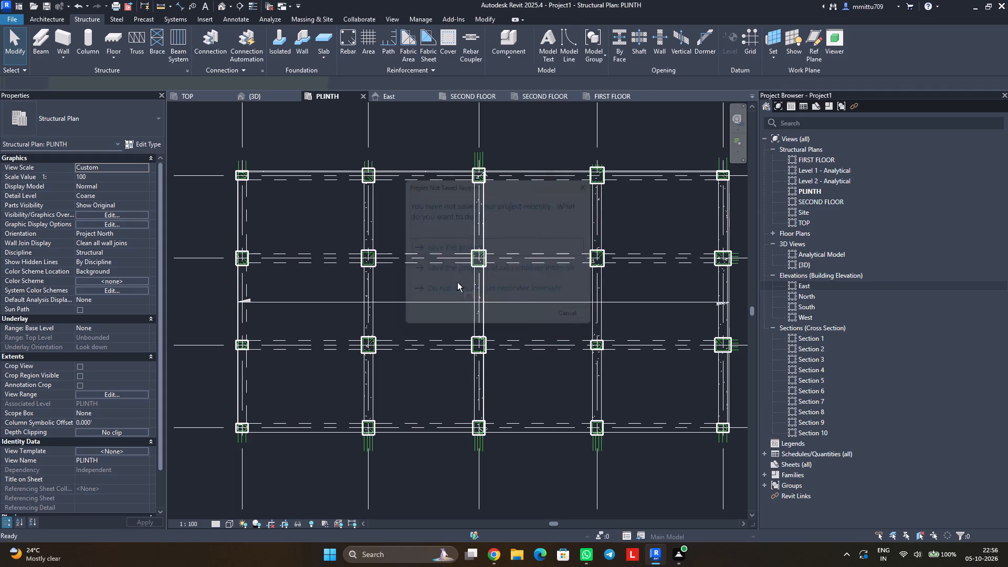
scroll(374, 289, "up", 4)
scroll(374, 289, "down", 1)
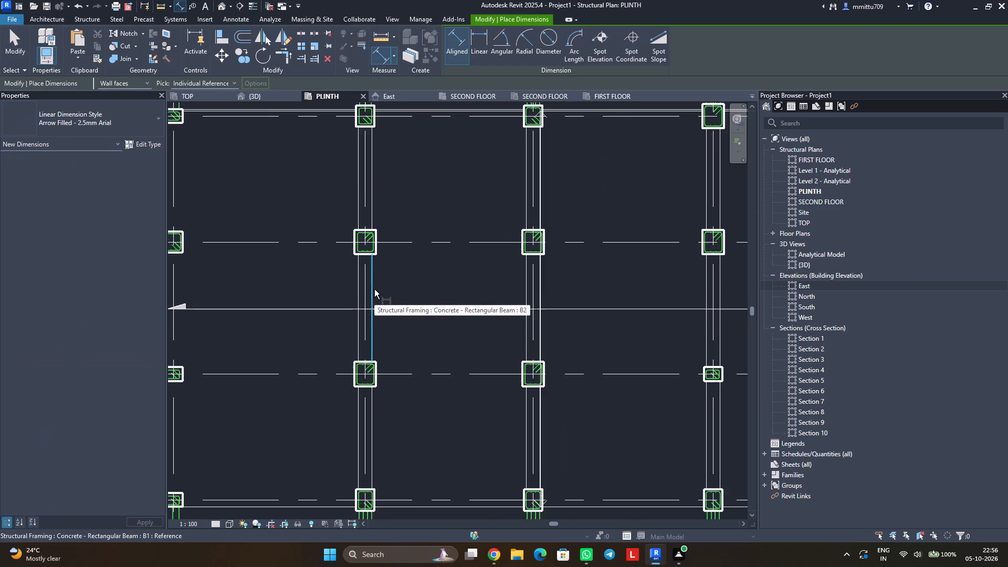
left_click(374, 289)
left_click(526, 302)
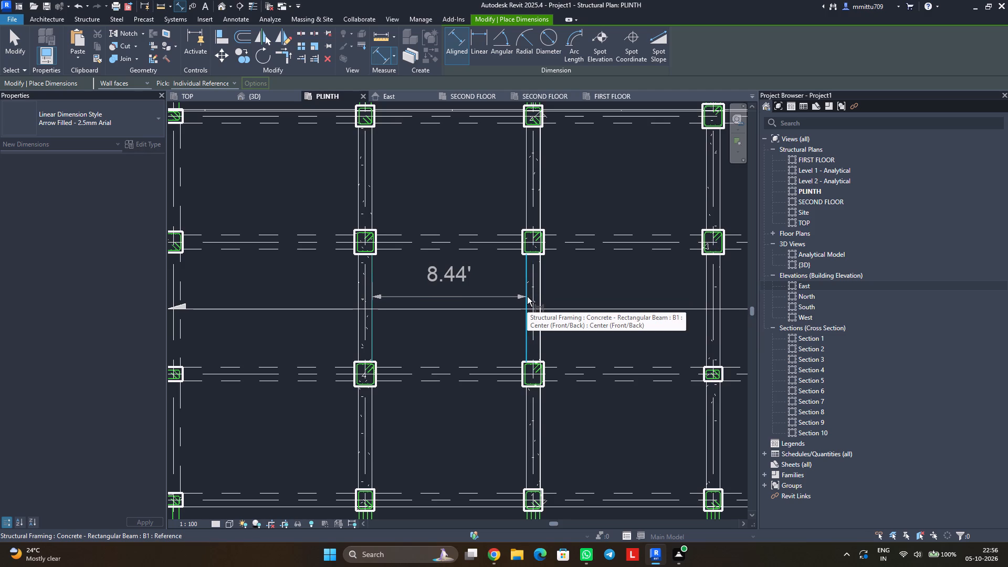
key("Escape")
key("Escape")
key("Escape")
scroll(527, 318, "up", 1)
scroll(527, 318, "down", 3)
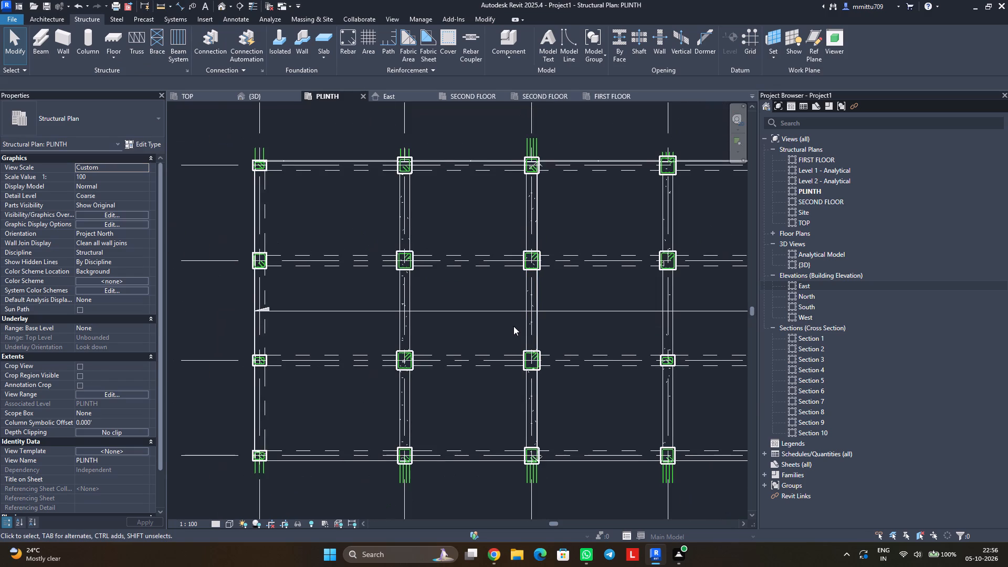
middle_click_drag(513, 326, 497, 333)
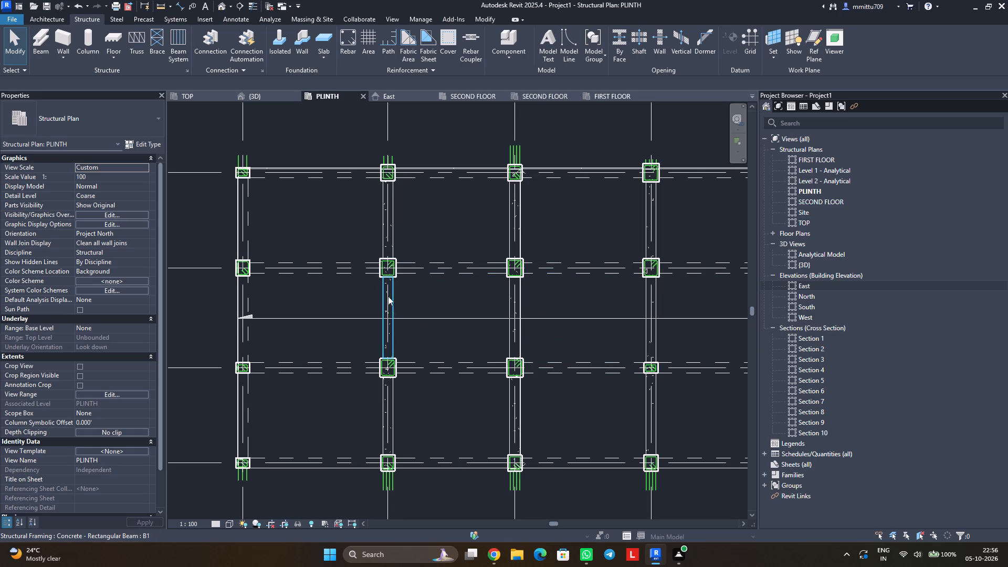
Open the PLINTH floor's boundary for editing, selecting it in {3D} and working in the PLINTH plan with rectangular boundary lines.
left_click(246, 91)
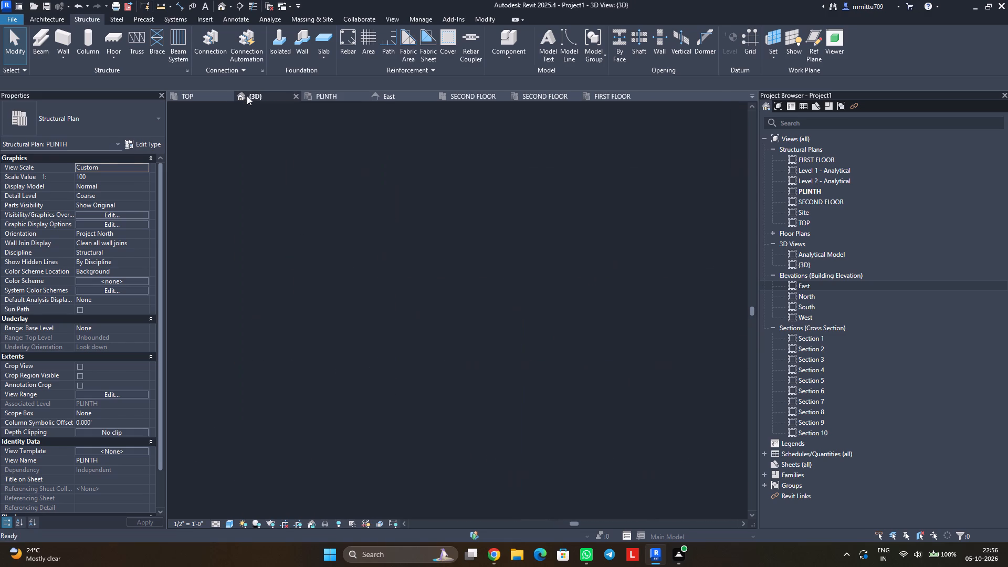
left_click(409, 391)
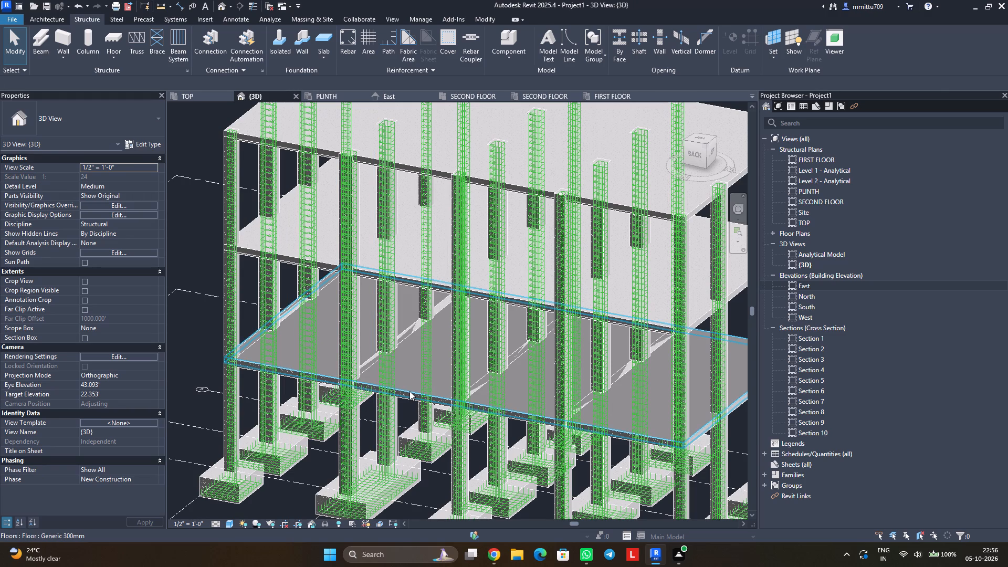
left_click(469, 47)
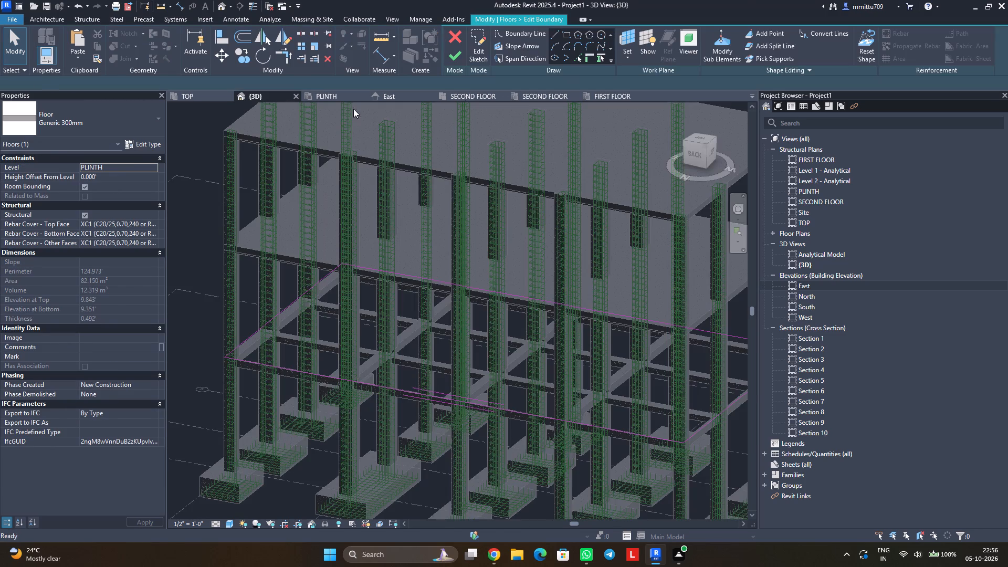
left_click(340, 96)
middle_click_drag(521, 343, 510, 341)
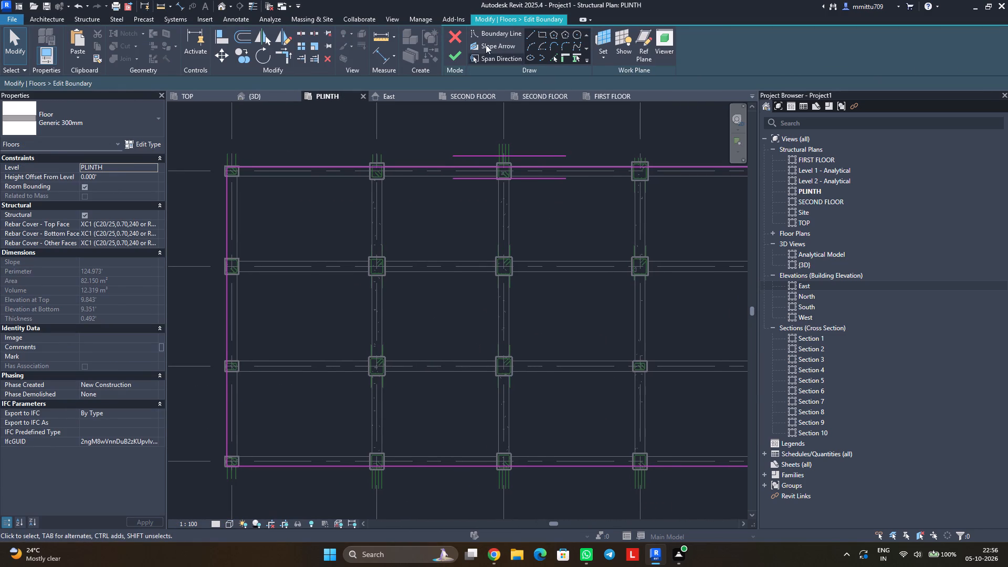
left_click(543, 35)
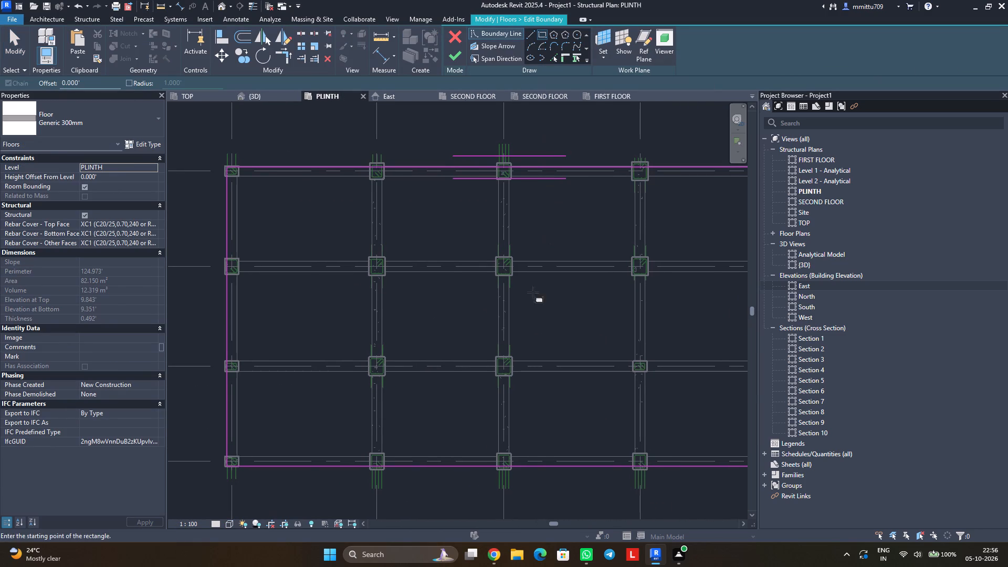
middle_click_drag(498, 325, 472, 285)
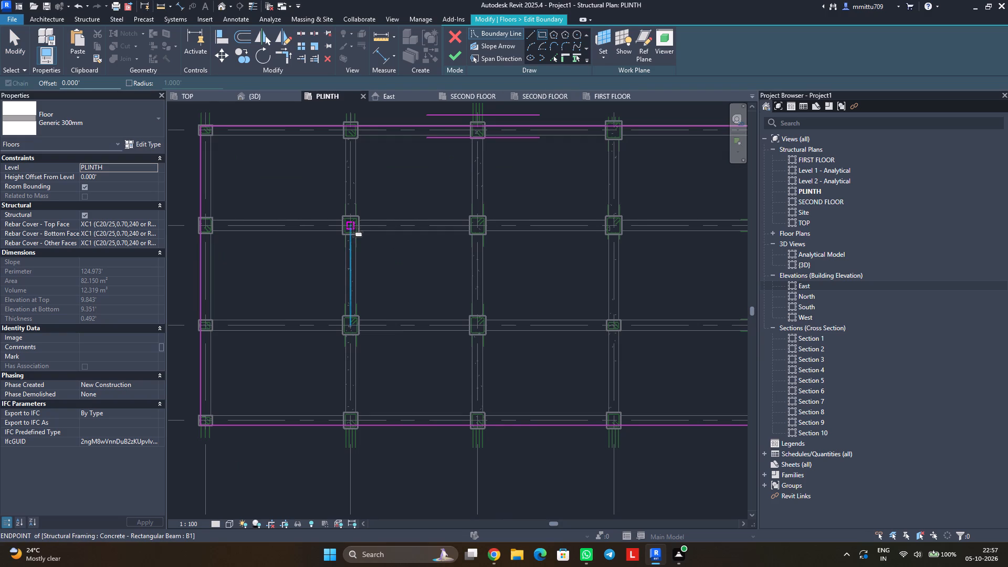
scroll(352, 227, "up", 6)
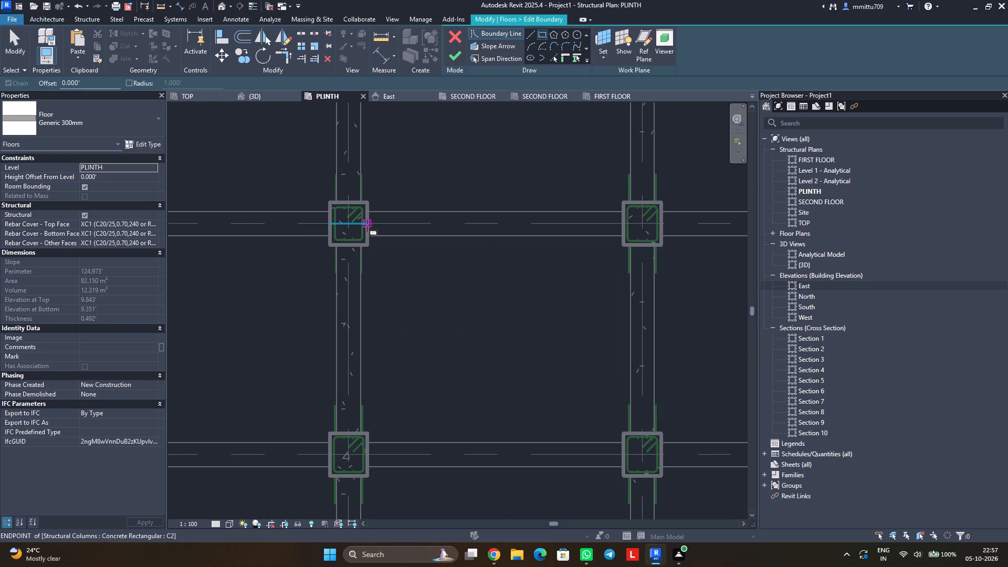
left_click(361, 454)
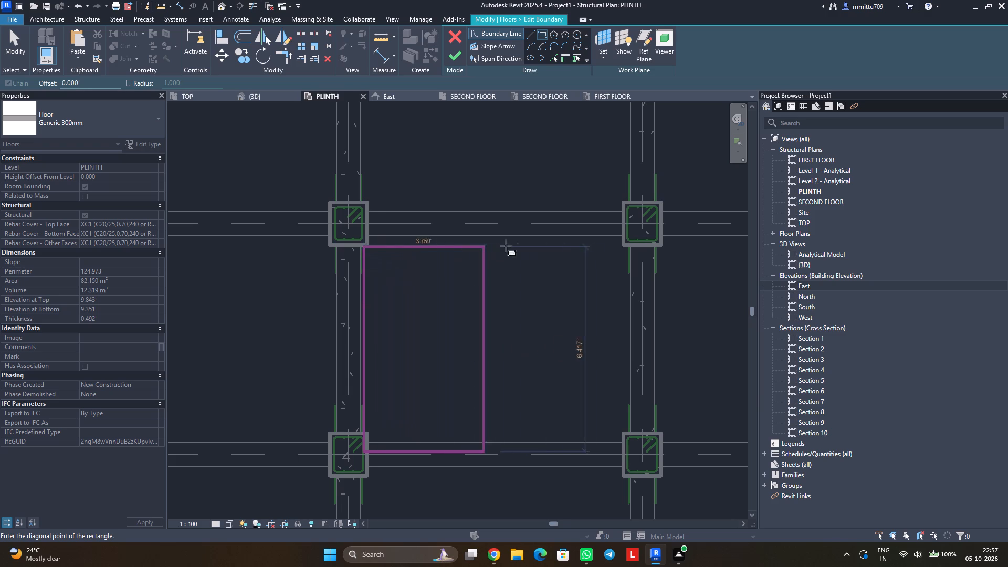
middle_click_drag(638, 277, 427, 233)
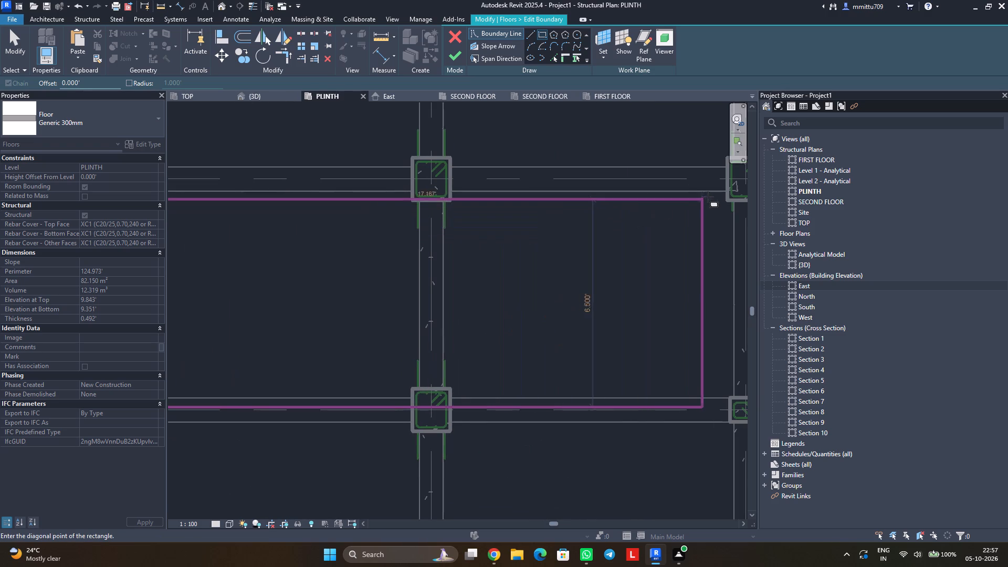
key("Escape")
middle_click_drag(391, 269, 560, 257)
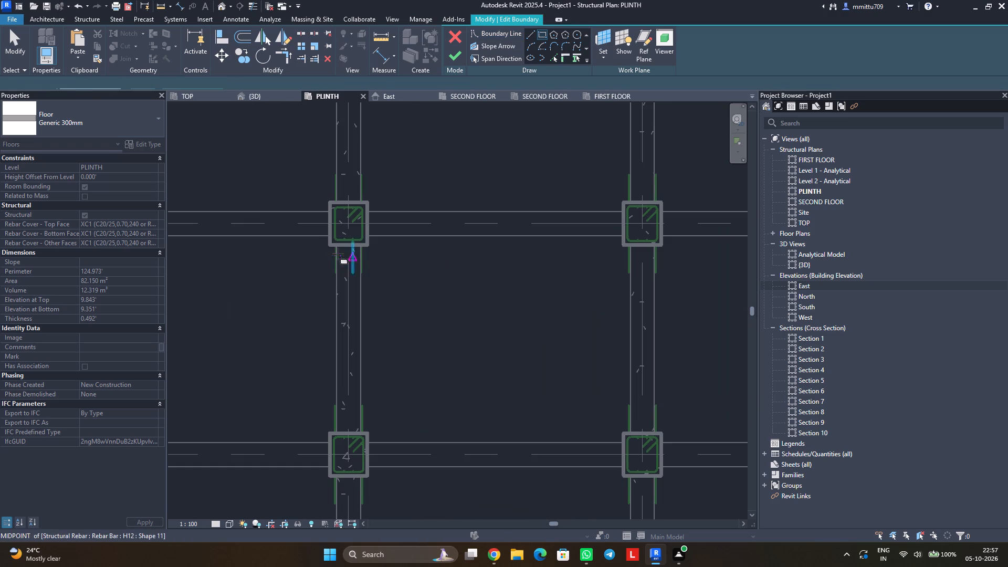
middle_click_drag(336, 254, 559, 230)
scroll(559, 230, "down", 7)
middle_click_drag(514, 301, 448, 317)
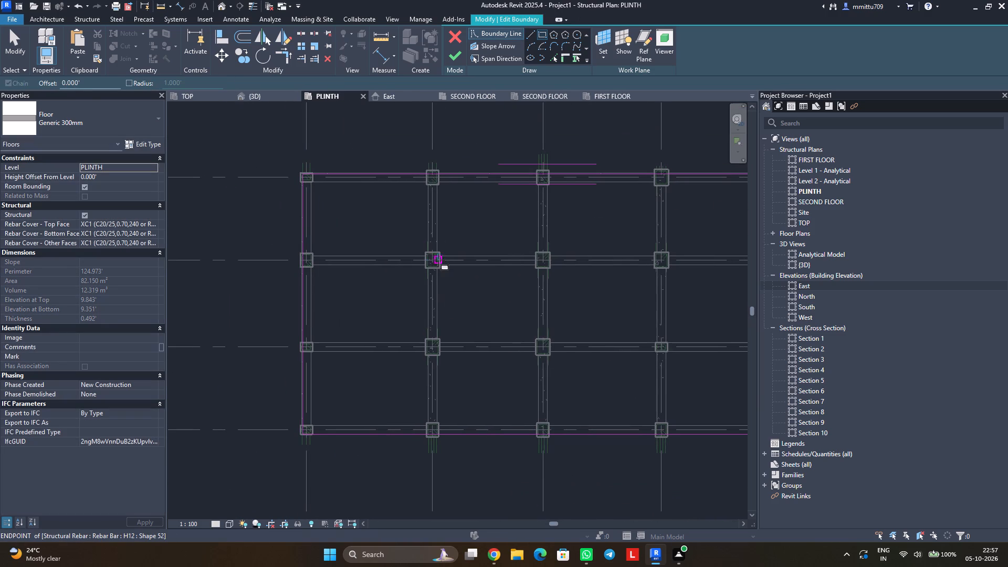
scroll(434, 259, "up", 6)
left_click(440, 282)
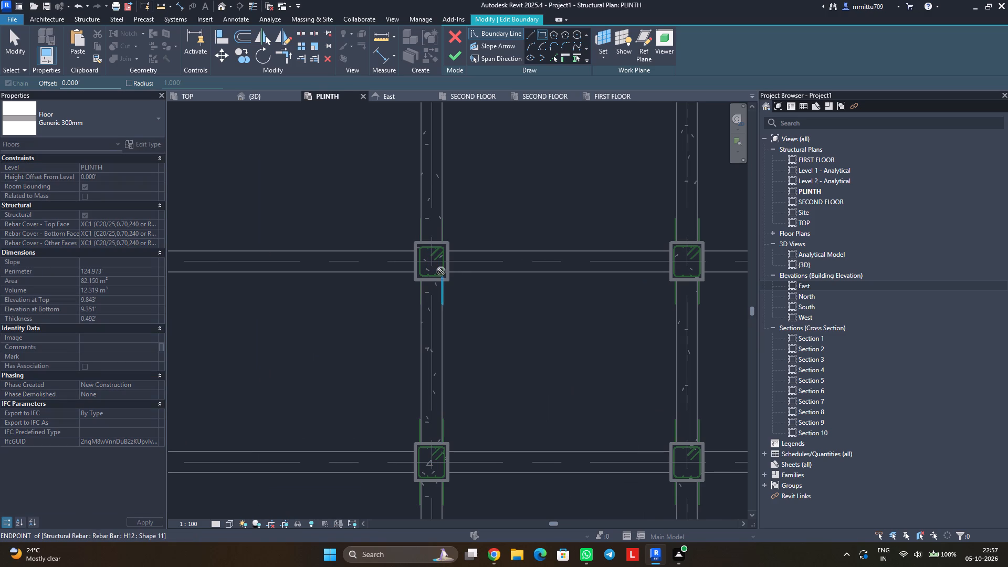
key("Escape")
Cut a rectangular opening about 7.22' deep and two bays wide between grids 2 and 3, and finish the PLINTH floor boundary.
left_click(430, 260)
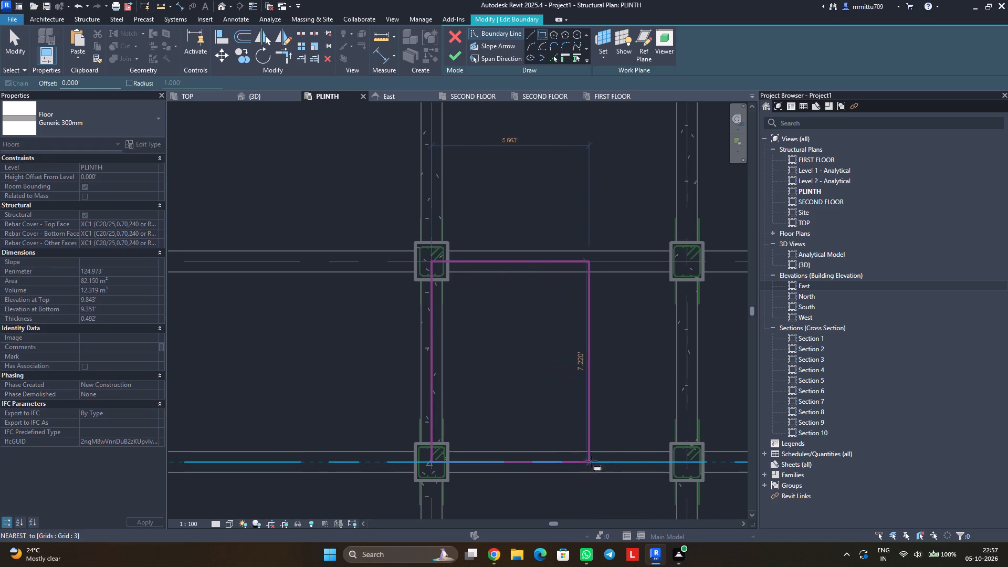
middle_click_drag(596, 458, 398, 390)
middle_click_drag(623, 391, 439, 360)
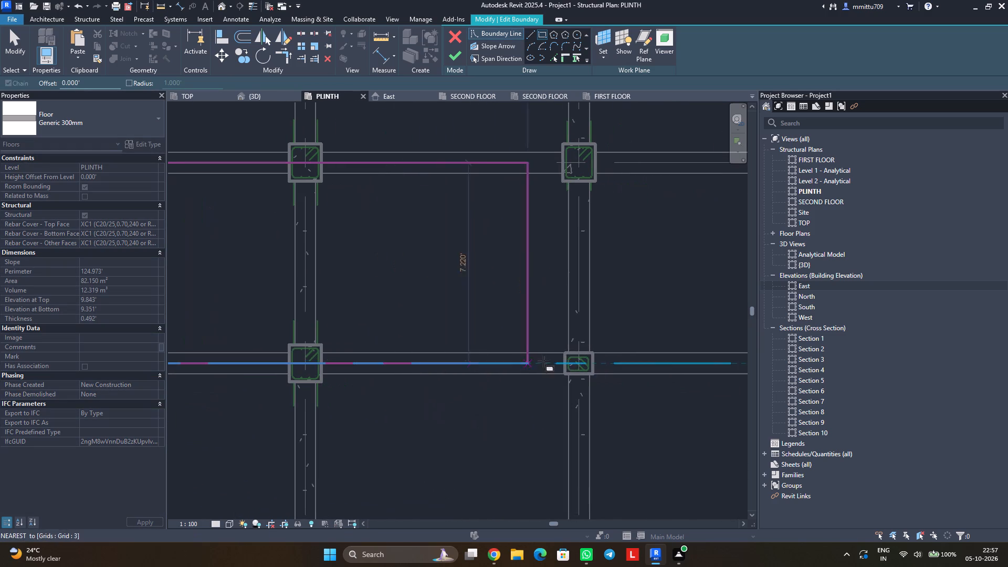
left_click(582, 363)
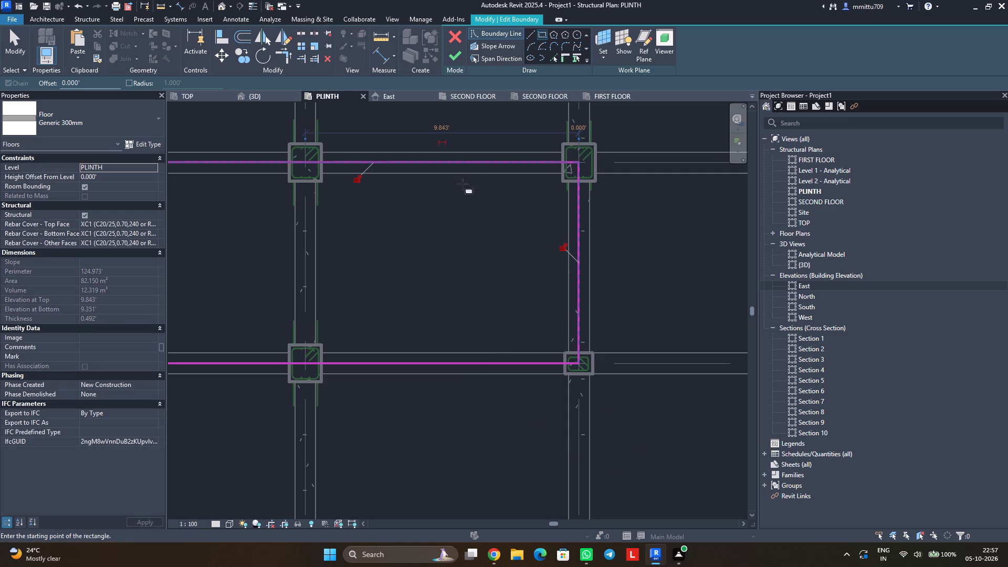
left_click(456, 56)
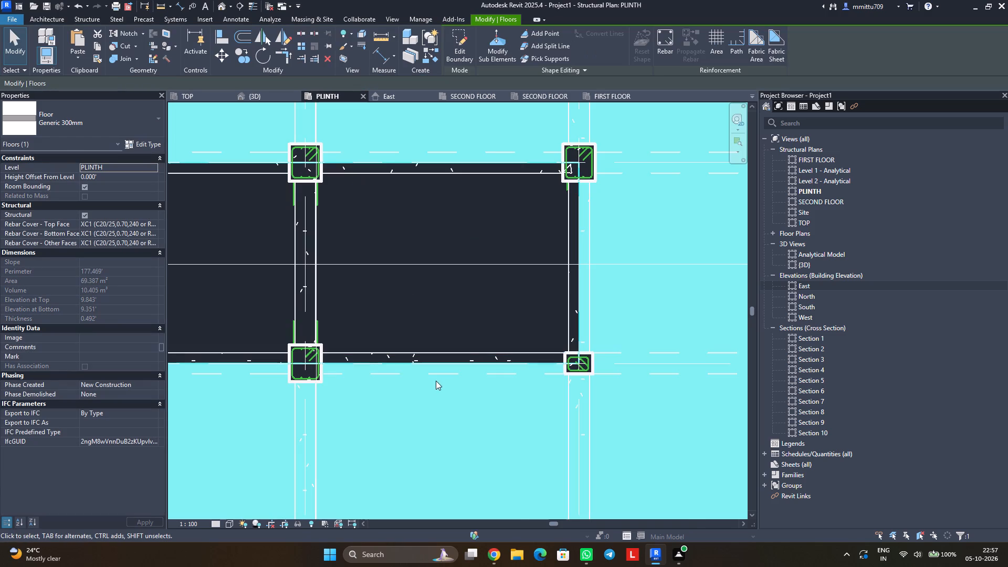
key("Escape")
key("Escape")
Check the opening in the PLINTH floor in the {3D} view.
left_click(254, 94)
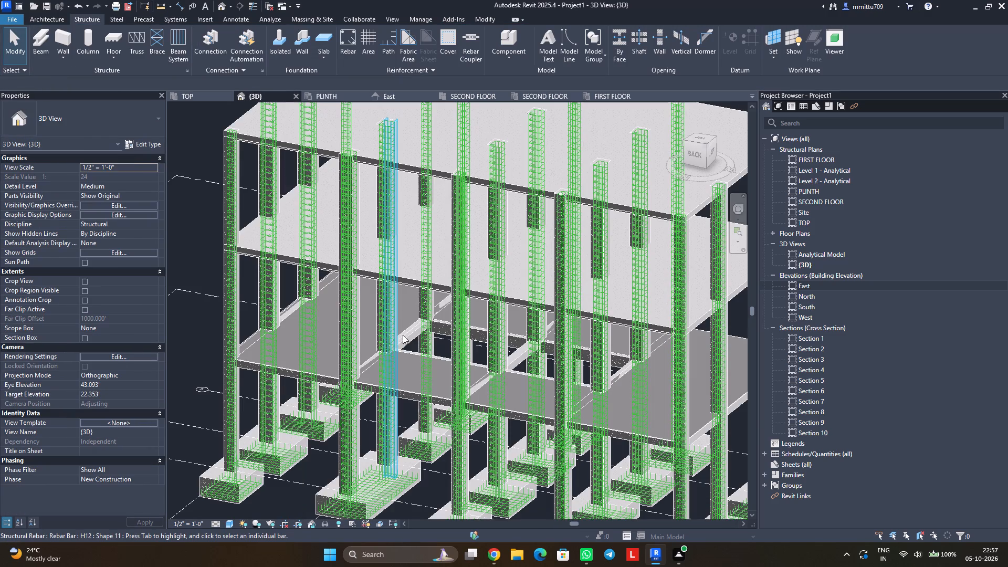
left_click(200, 333)
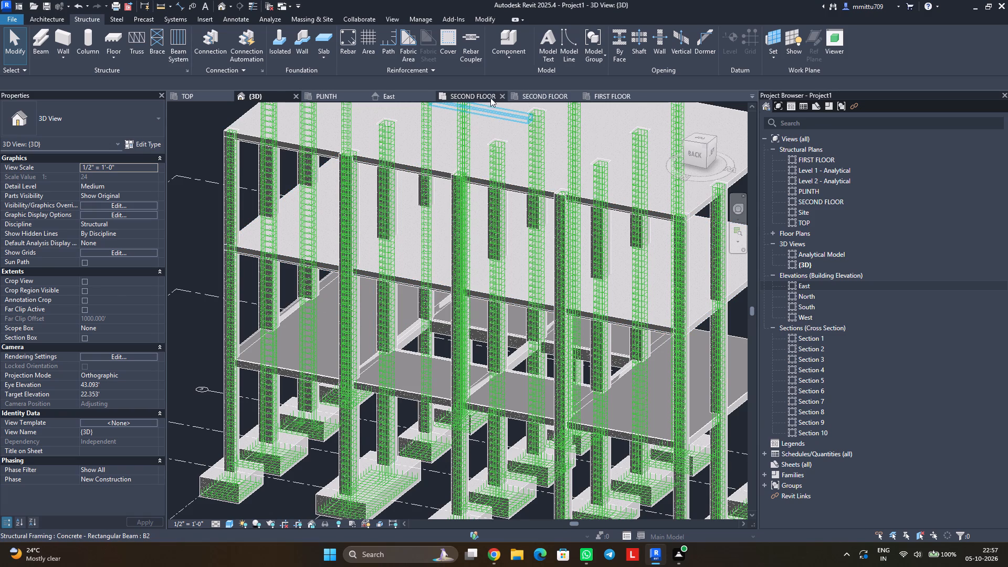
In the FIRST FLOOR plan, select the 150mm Foundation Slab and open its boundary for editing.
left_click(607, 92)
scroll(364, 248, "down", 3)
middle_click_drag(293, 266, 463, 296)
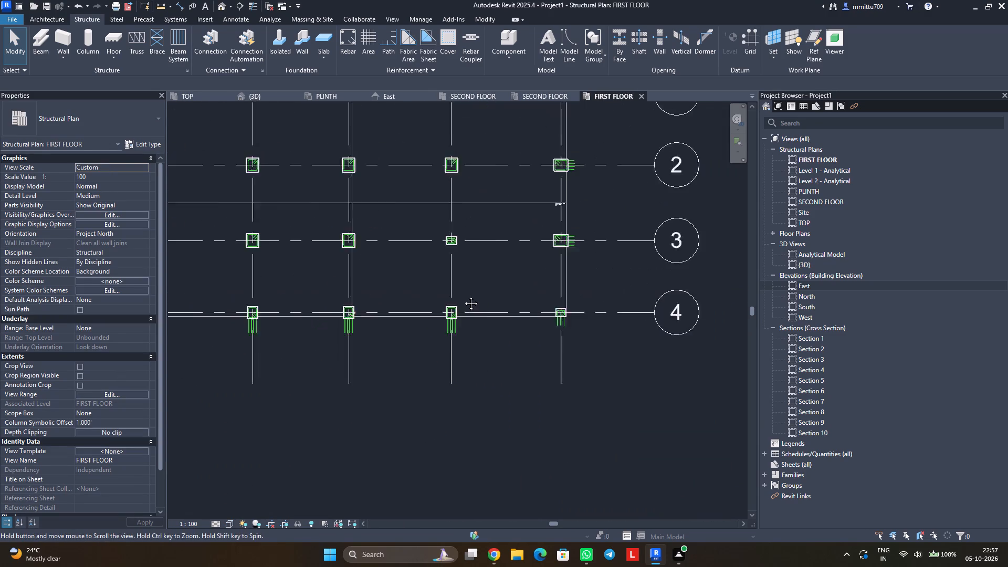
middle_click_drag(463, 296, 467, 297)
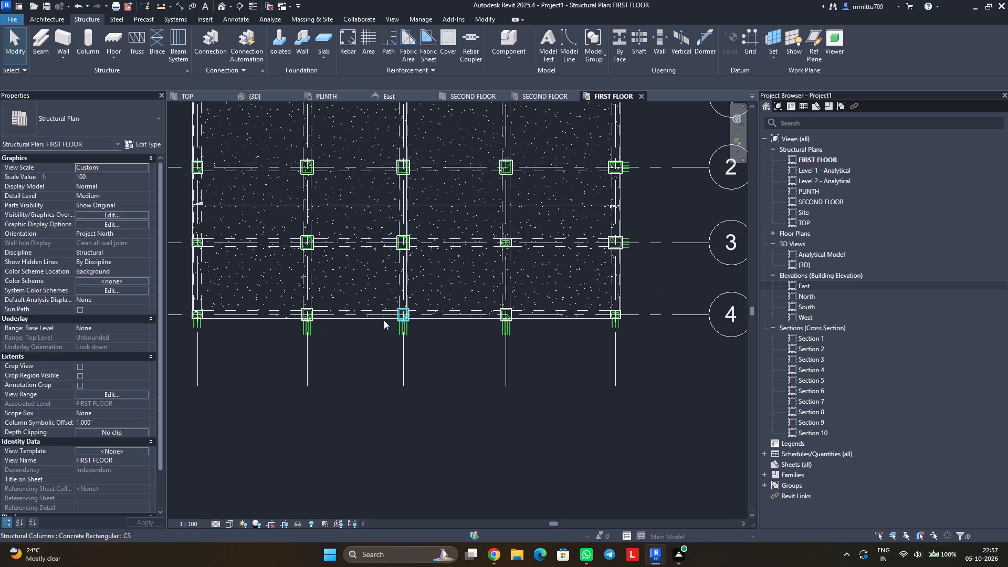
left_click(378, 320)
left_click(458, 54)
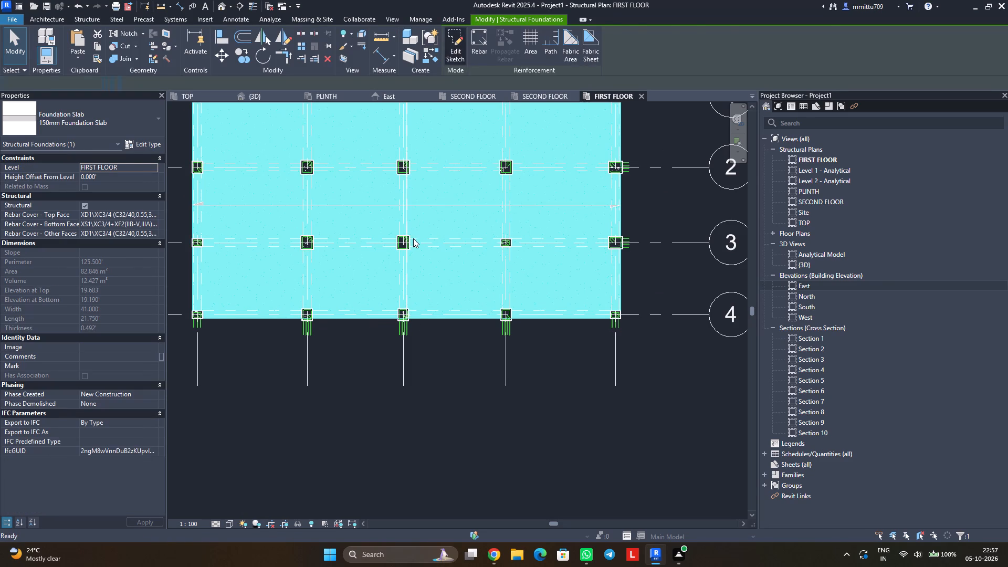
middle_click_drag(413, 238, 468, 320)
Cut a rectangular opening about 7.2' deep and two bays wide between grids 2 and 3, and finish the FIRST FLOOR slab boundary.
left_click(541, 36)
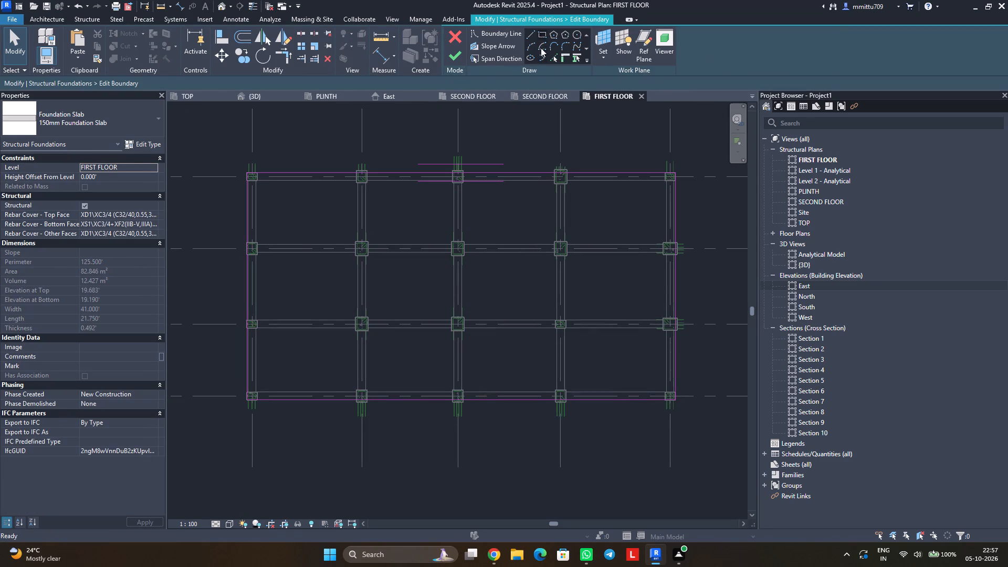
scroll(361, 247, "up", 1)
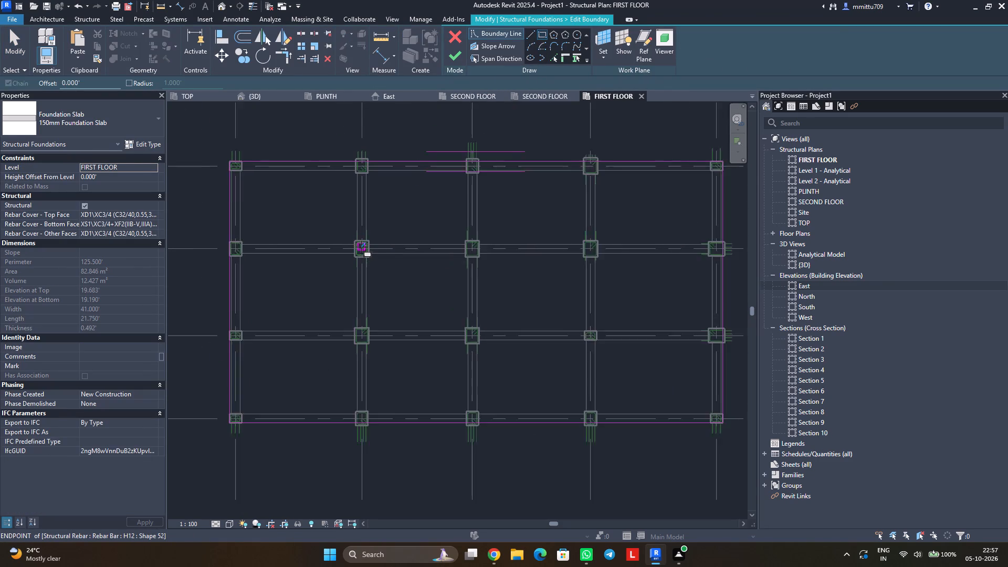
scroll(361, 247, "up", 2)
scroll(361, 247, "down", 2)
scroll(361, 247, "up", 3)
scroll(361, 247, "down", 1)
left_click(361, 249)
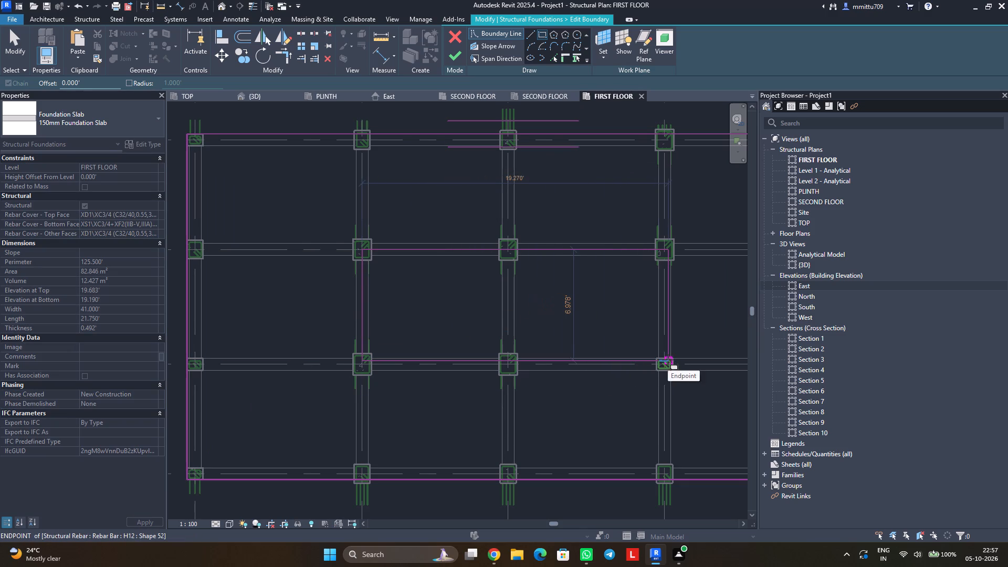
middle_click_drag(664, 360, 625, 360)
scroll(625, 360, "up", 1)
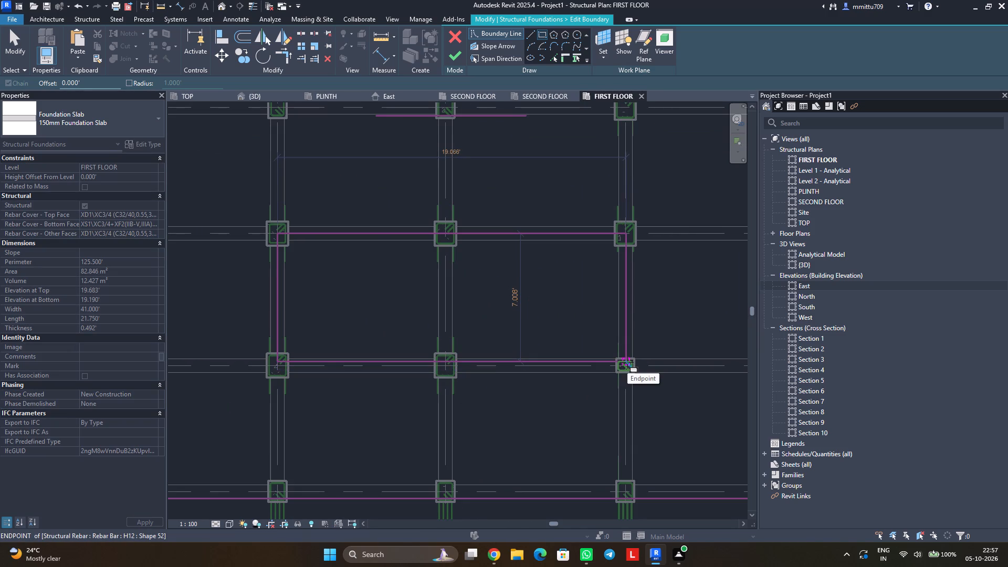
scroll(627, 362, "down", 1)
scroll(627, 362, "up", 8)
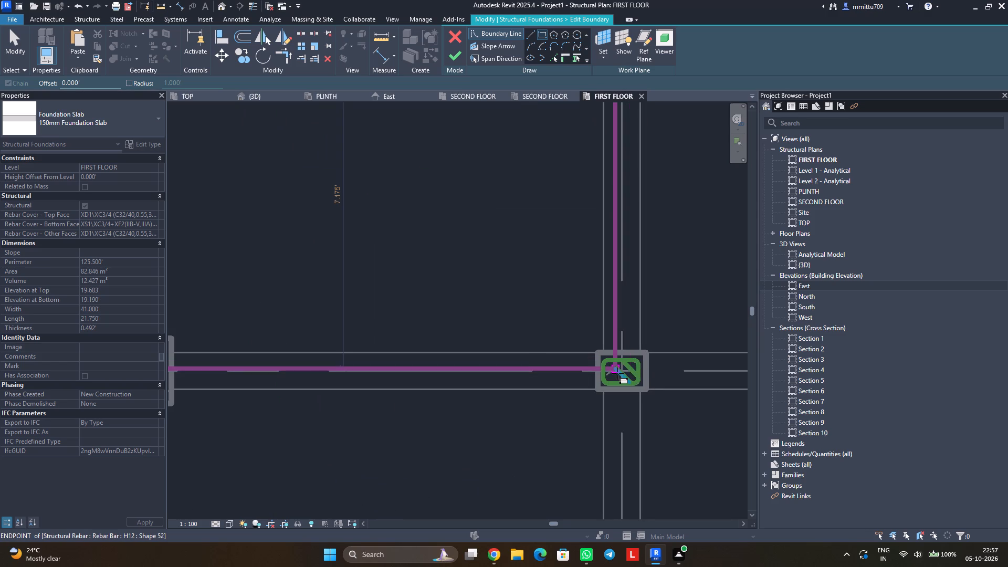
left_click(623, 373)
middle_click_drag(445, 379, 492, 438)
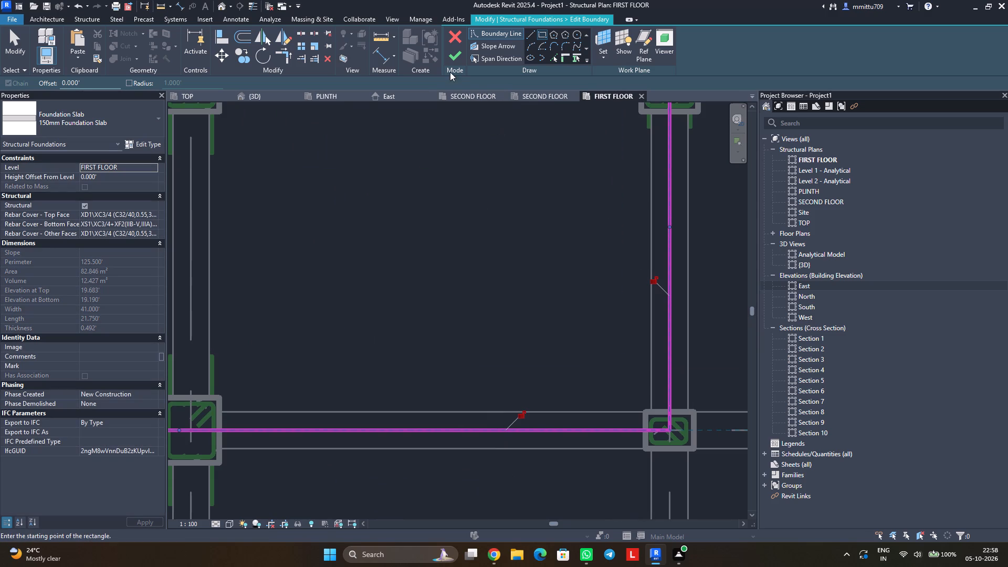
left_click(450, 55)
scroll(420, 279, "down", 9)
middle_click_drag(393, 296, 467, 324)
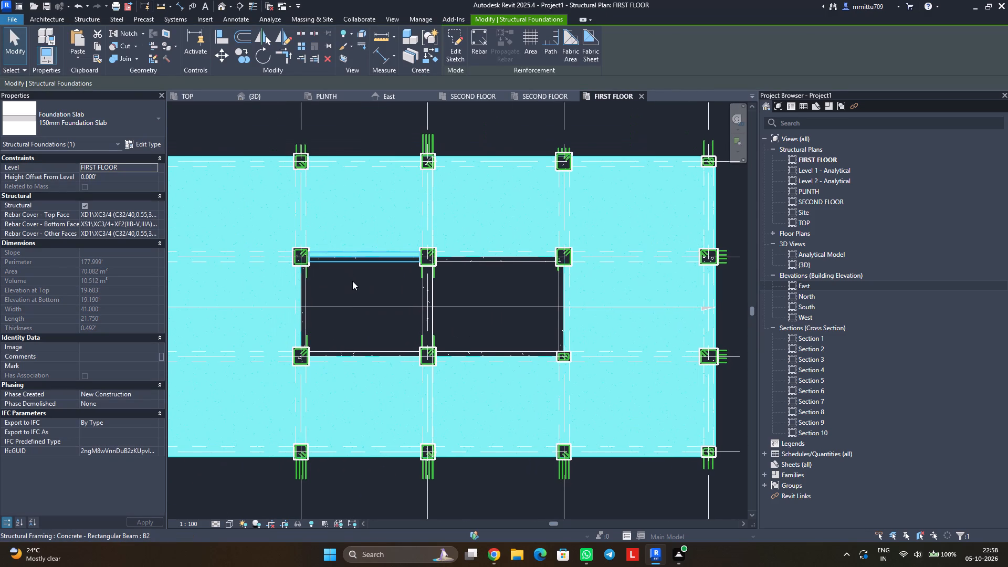
key("Escape")
In the SECOND FLOOR floor plan, select the 150mm Foundation Slab and open its boundary for editing.
left_click(480, 96)
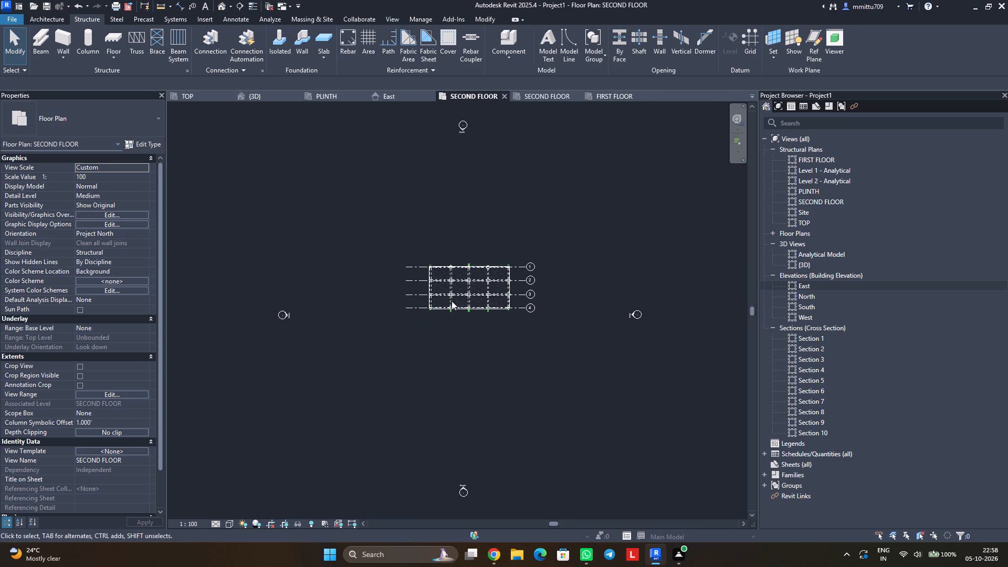
scroll(459, 296, "up", 9)
scroll(459, 296, "down", 1)
scroll(459, 296, "up", 1)
middle_click_drag(499, 281, 475, 318)
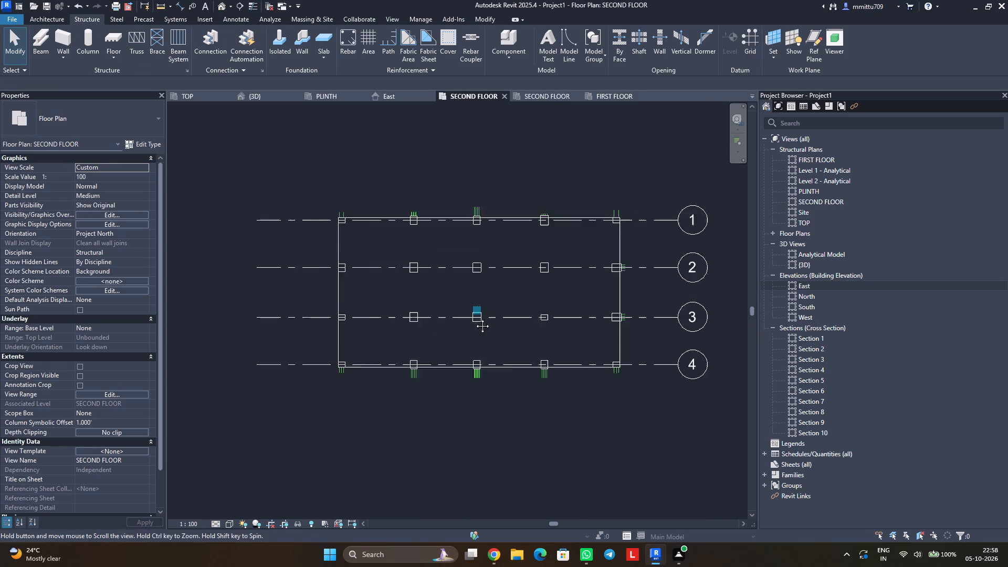
middle_click_drag(475, 318, 462, 340)
scroll(455, 345, "down", 1)
scroll(455, 345, "up", 4)
middle_click(463, 343)
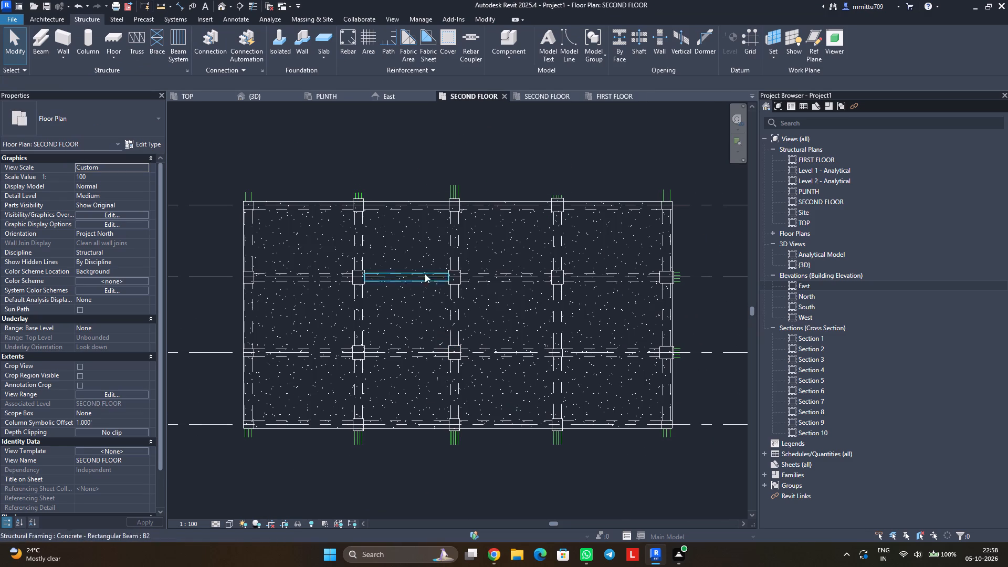
left_click(405, 196)
left_click(452, 40)
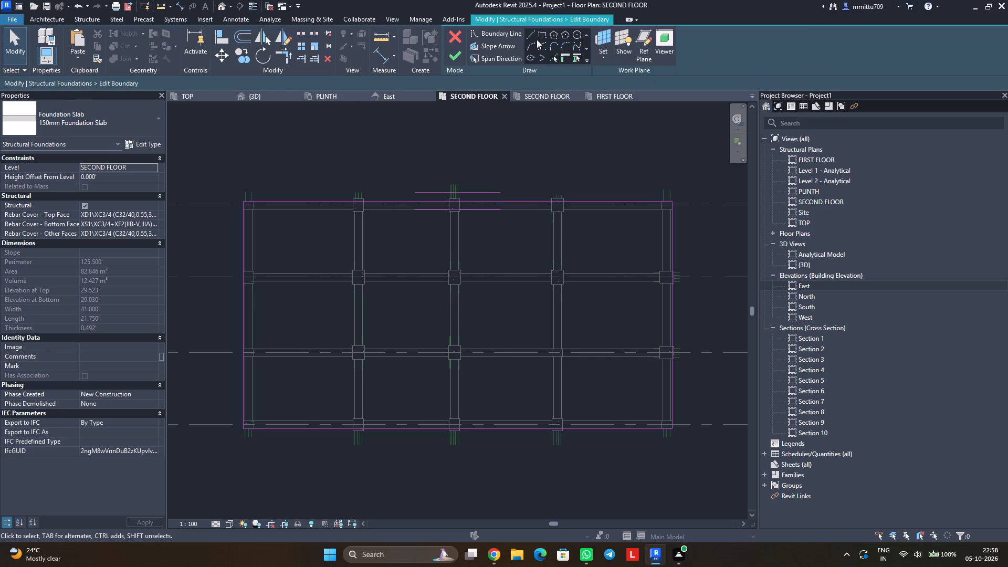
Cut a rectangular opening two bays wide between the column centres on grids 2 and 3, and finish the SECOND FLOOR slab boundary.
left_click(541, 36)
scroll(352, 293, "up", 8)
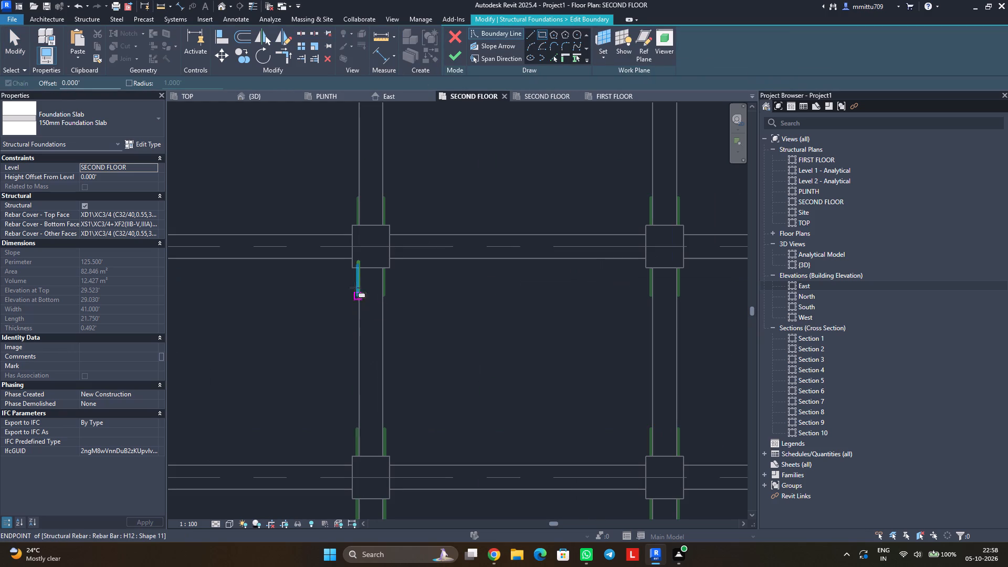
left_click(369, 247)
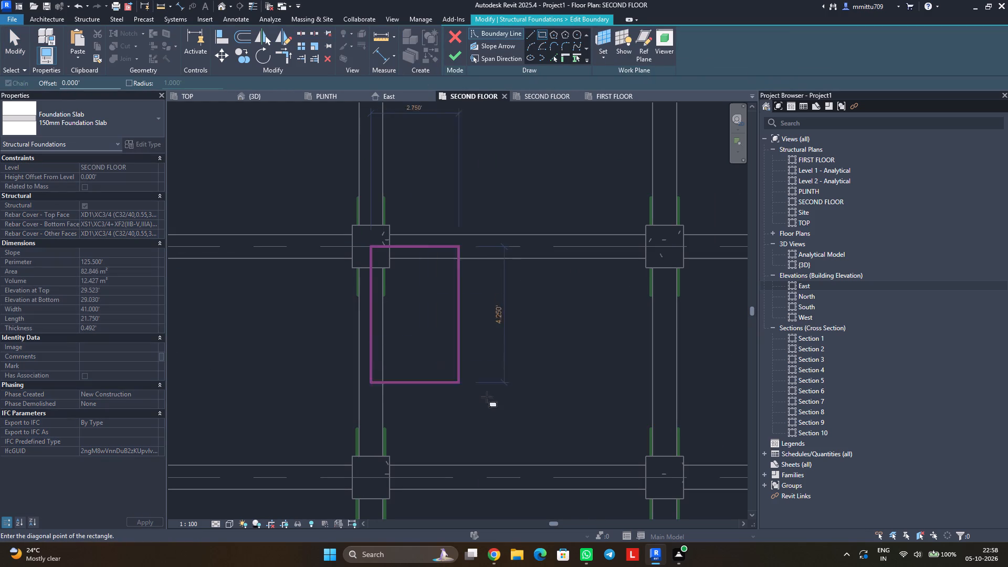
middle_click_drag(678, 469, 567, 457)
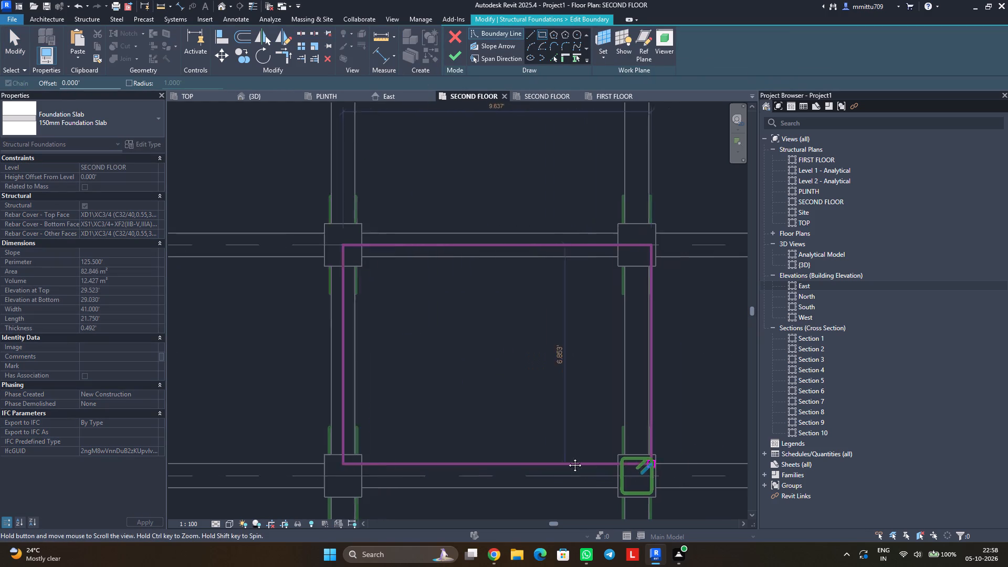
middle_click_drag(567, 457, 451, 437)
middle_click_drag(647, 452, 500, 440)
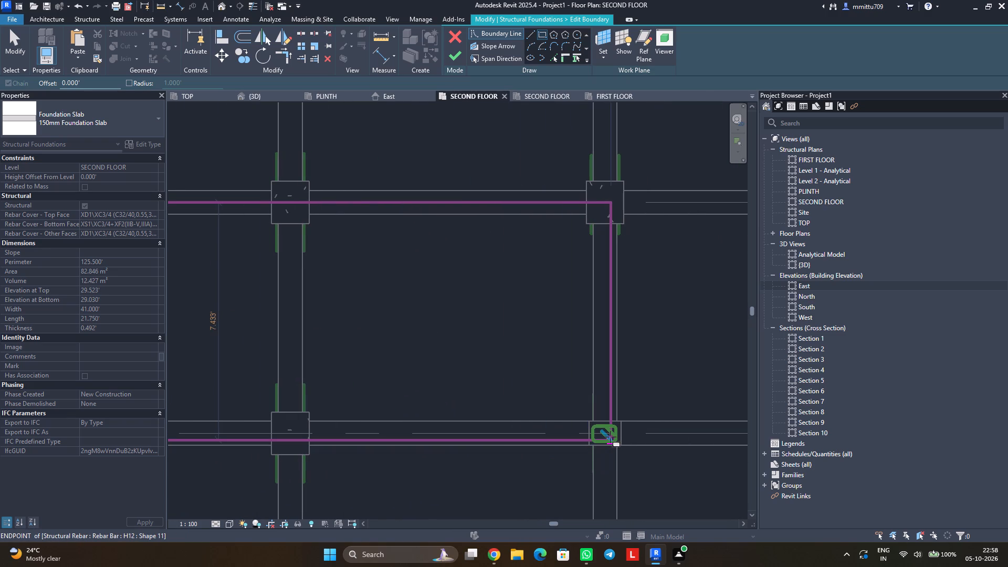
scroll(606, 432, "up", 6)
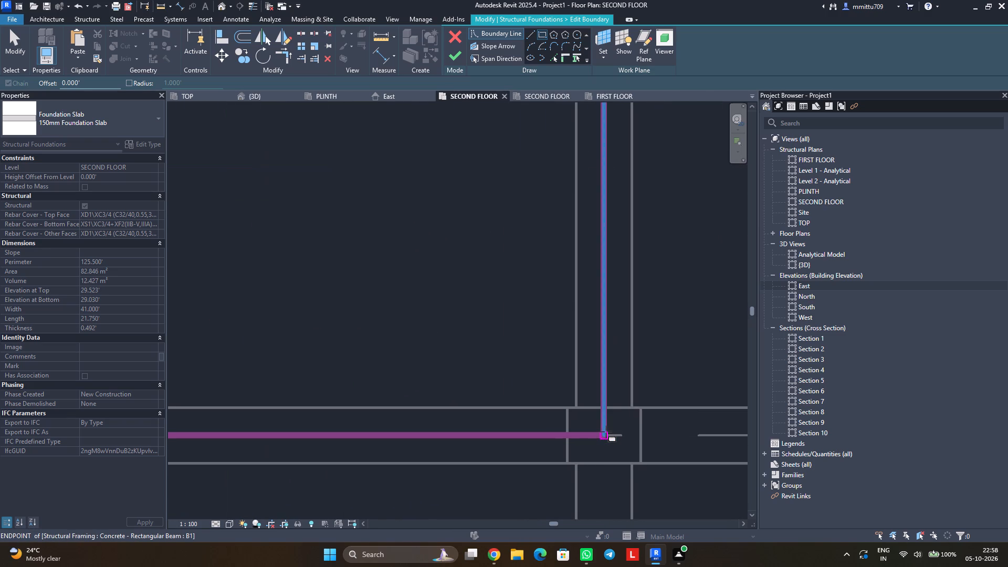
left_click(606, 432)
left_click(449, 57)
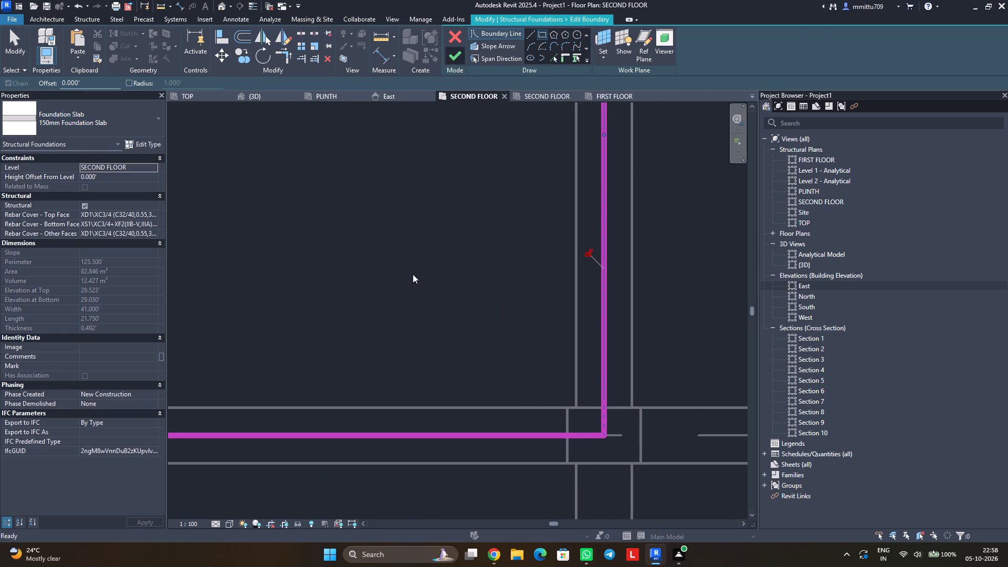
scroll(413, 282, "down", 8)
key("Escape")
key("Escape")
scroll(401, 292, "down", 1)
scroll(401, 292, "up", 1)
scroll(401, 292, "down", 1)
scroll(338, 276, "up", 1)
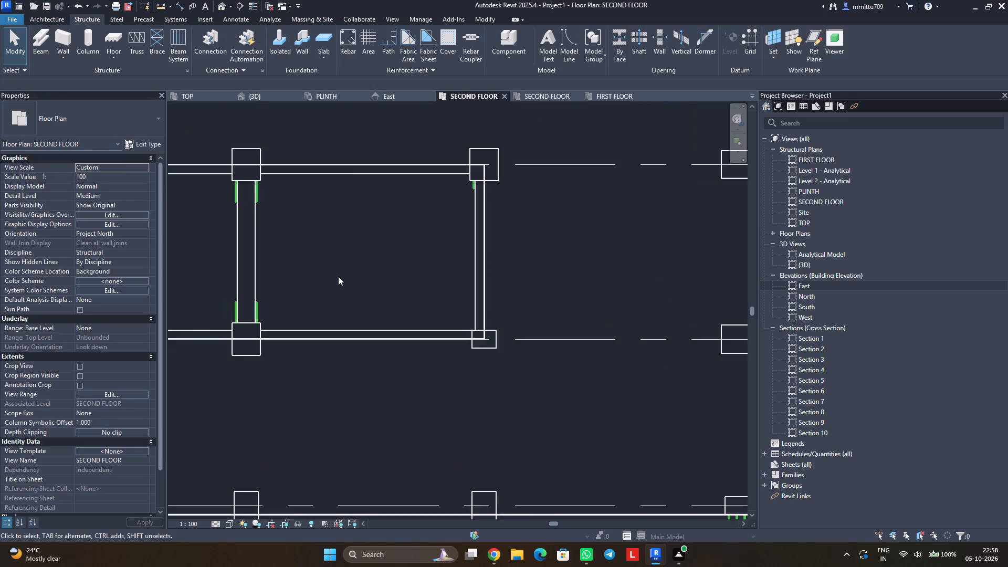
middle_click_drag(339, 279, 477, 302)
Examine the central openings through all the floor slabs from several angles in the {3D} view.
left_click(270, 95)
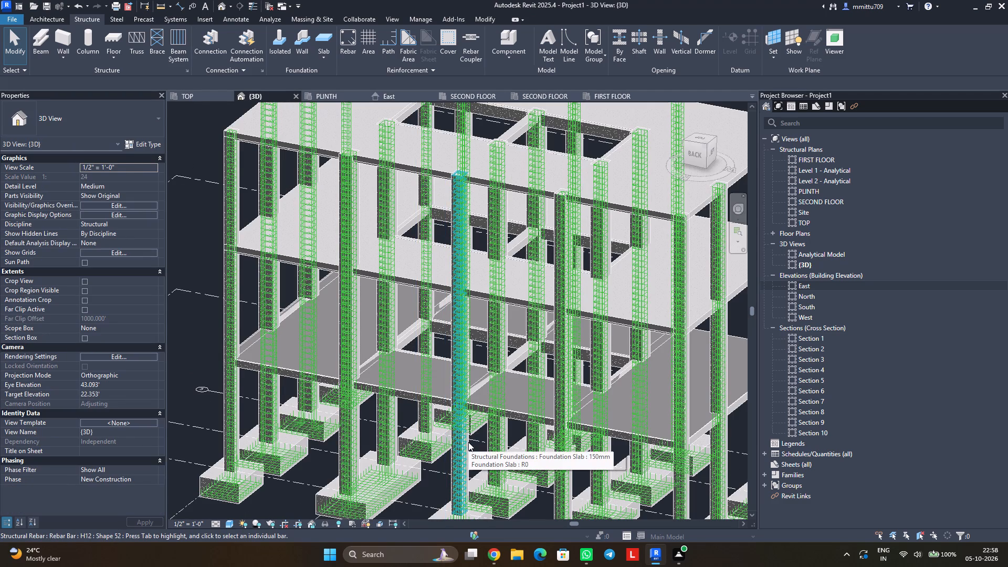
scroll(448, 448, "up", 1, "shift")
middle_click_drag(448, 448, 467, 456, "shift")
middle_click_drag(527, 444, 502, 410)
scroll(512, 390, "up", 1)
scroll(512, 390, "down", 1)
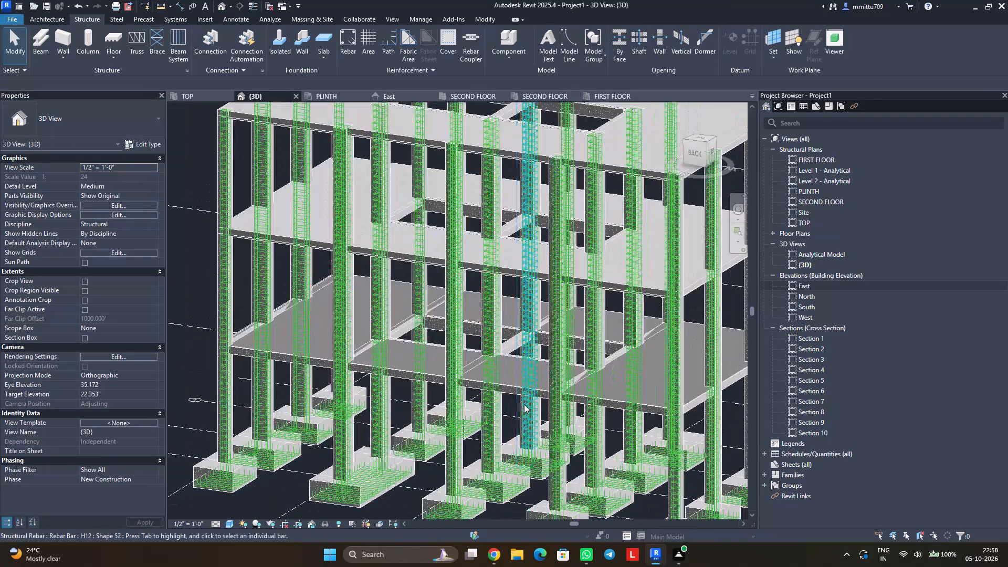
scroll(524, 396, "down", 2)
middle_click_drag(524, 396, 512, 417)
middle_click_drag(518, 432, 502, 412)
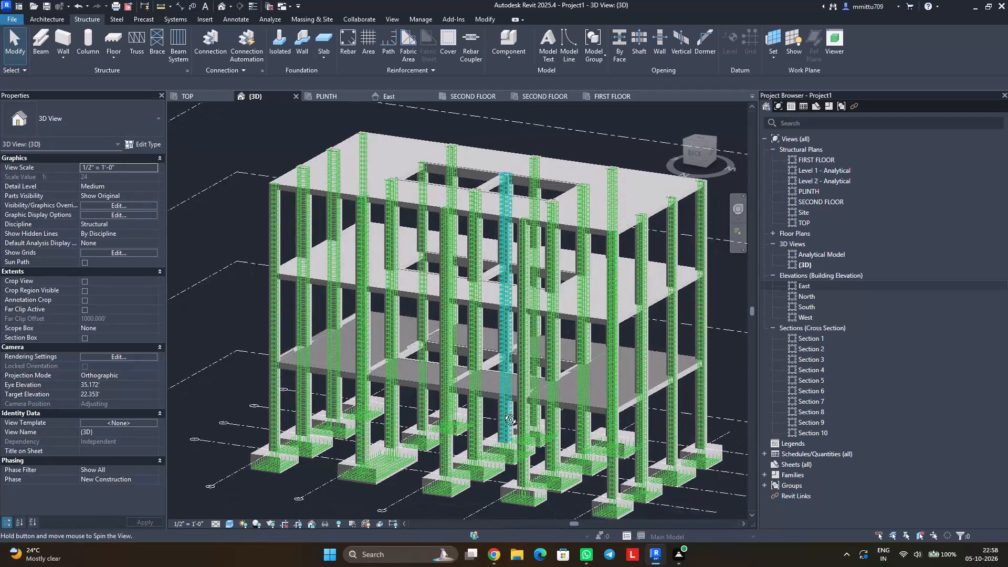
middle_click_drag(502, 412, 500, 409)
middle_click_drag(506, 389, 495, 406)
middle_click_drag(465, 441, 560, 420, "shift")
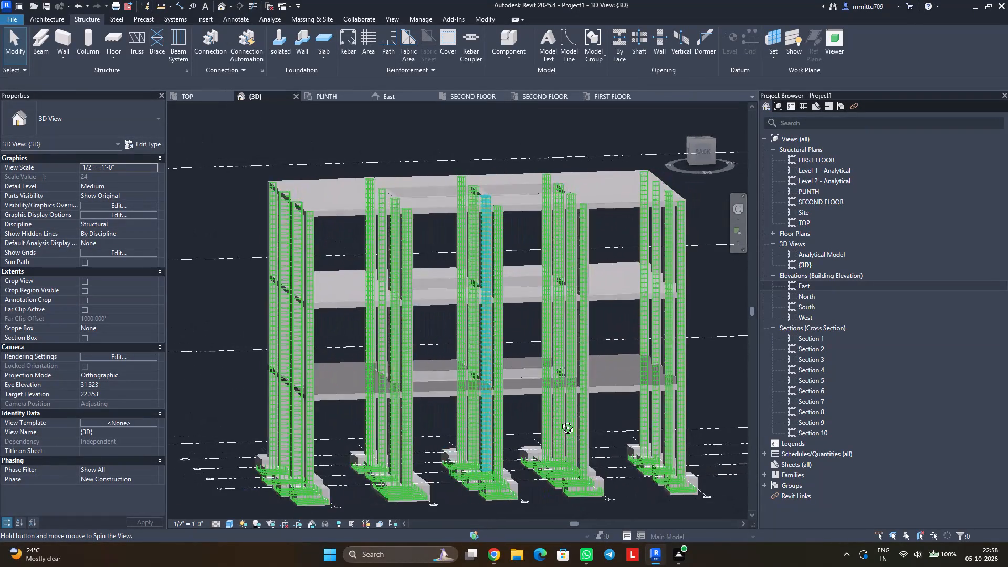
middle_click_drag(560, 420, 562, 434, "shift")
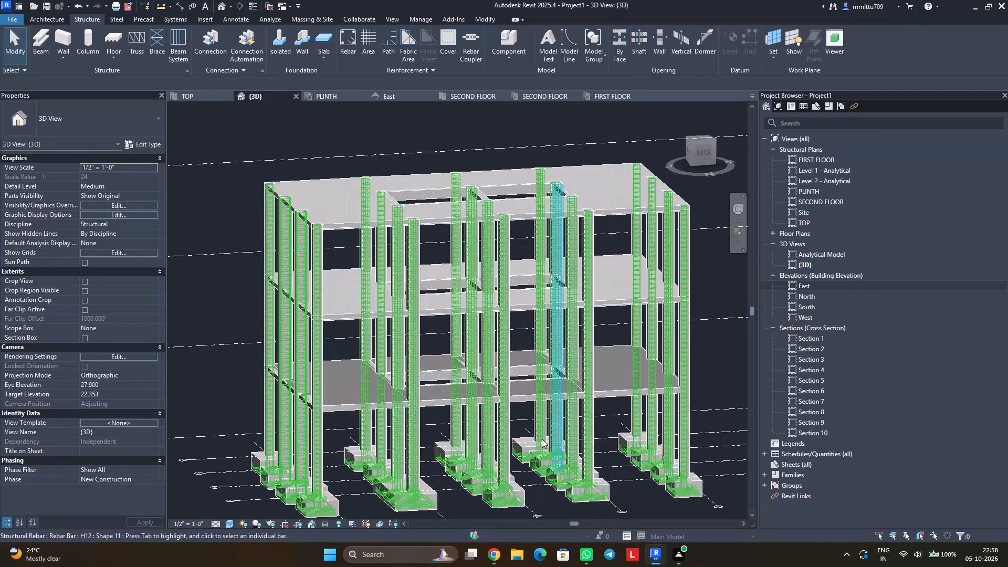
middle_click_drag(526, 417, 520, 385)
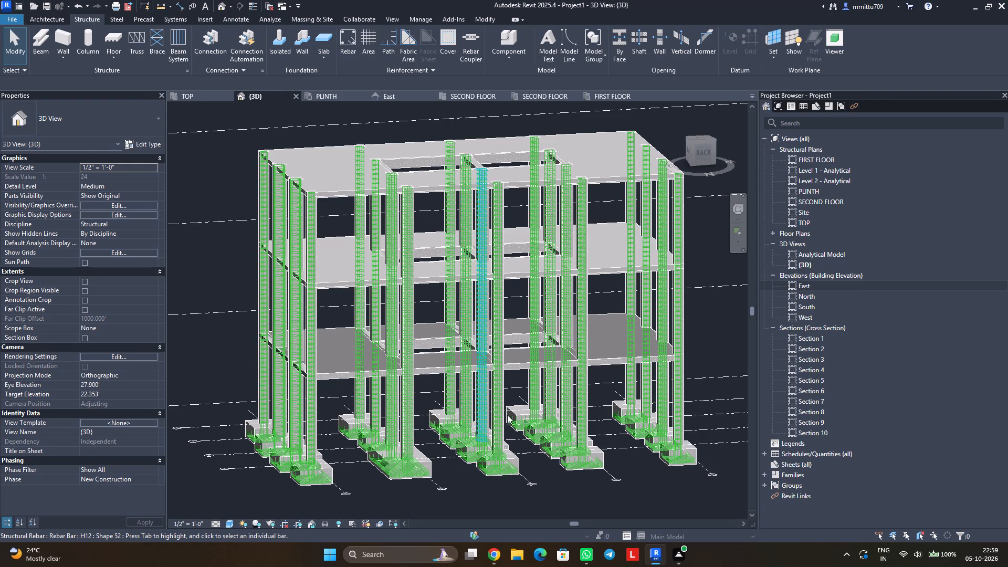
middle_click_drag(442, 356, 434, 408)
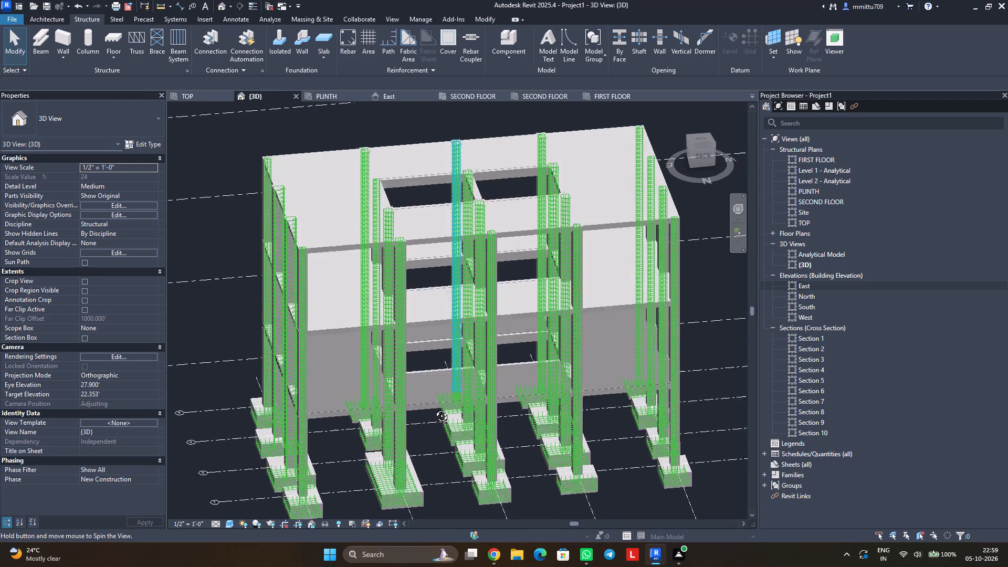
middle_click_drag(434, 408, 434, 414)
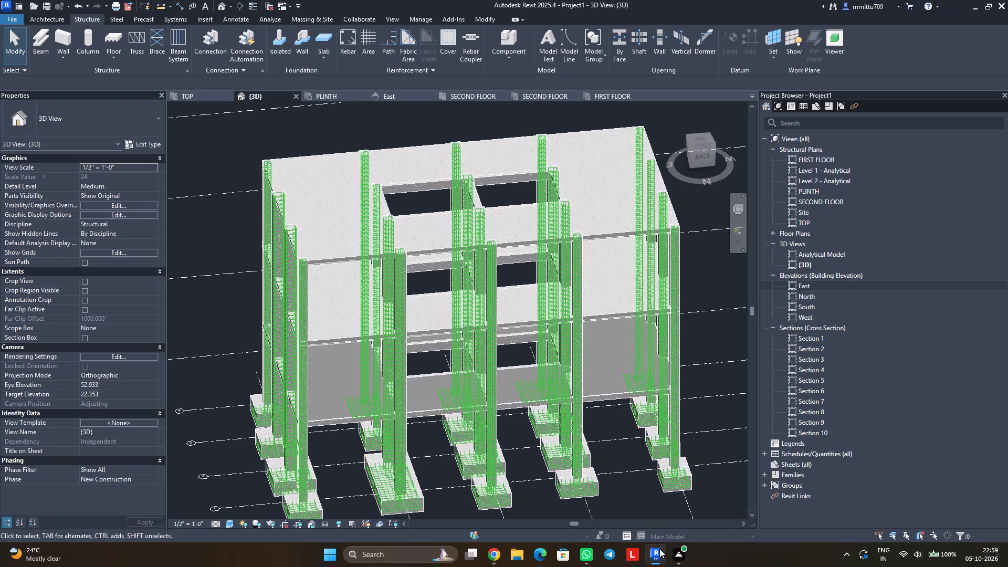
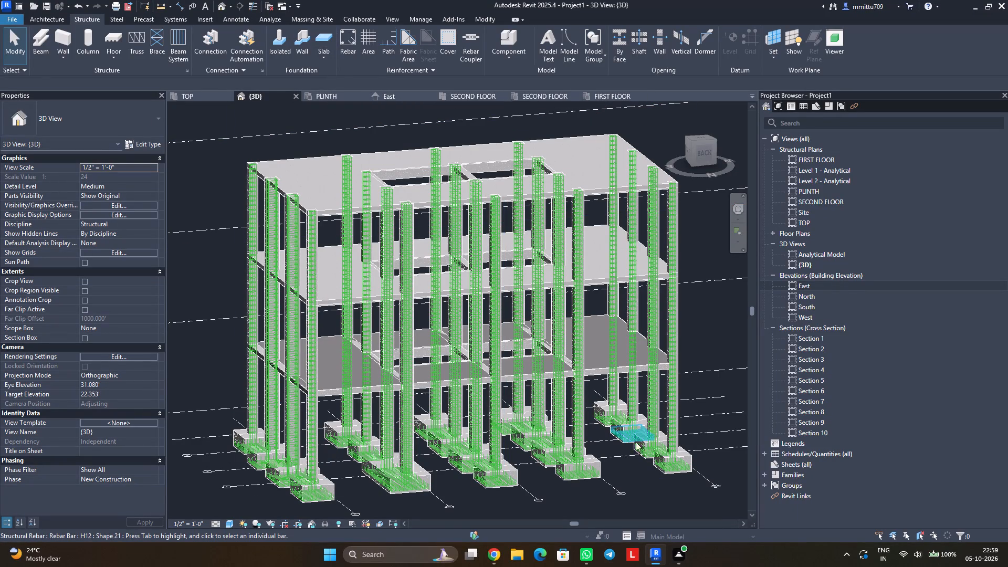
Close the duplicate SECOND FLOOR view.
left_click(571, 93)
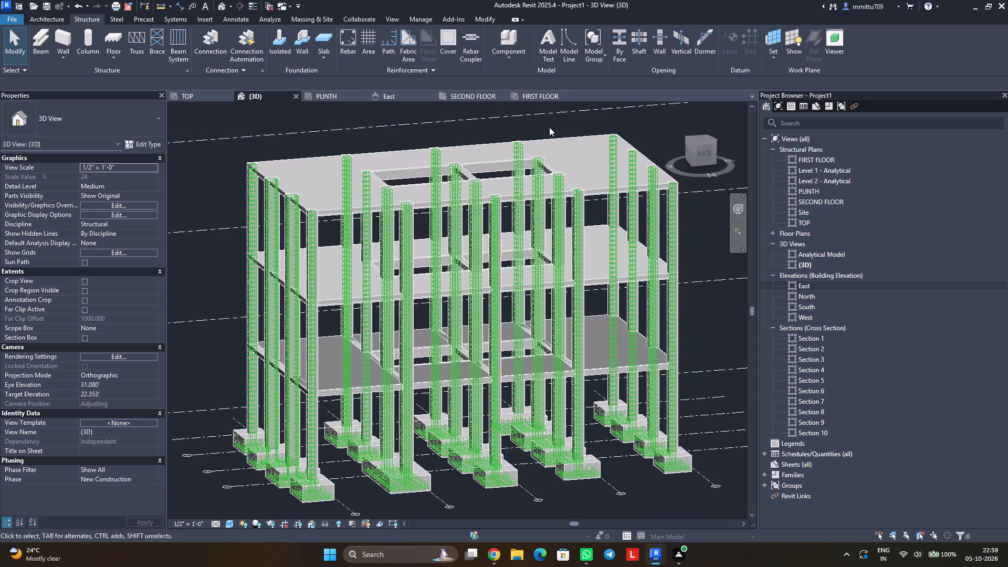
In the FIRST FLOOR structural plan, place a cross section through the outermost bay, crossing grids 1 to 4 and facing the central opening.
left_click(552, 96)
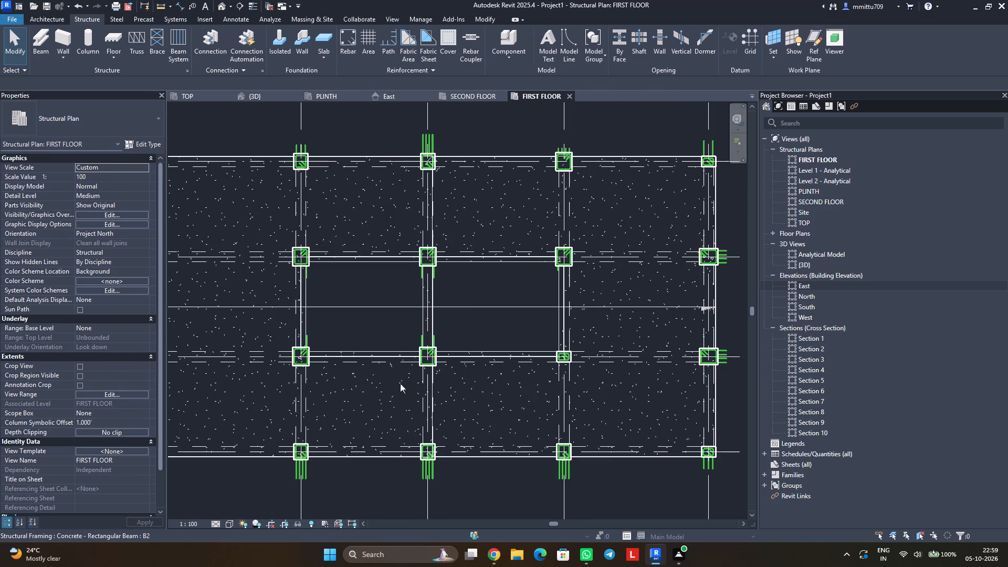
middle_click_drag(350, 383, 421, 393)
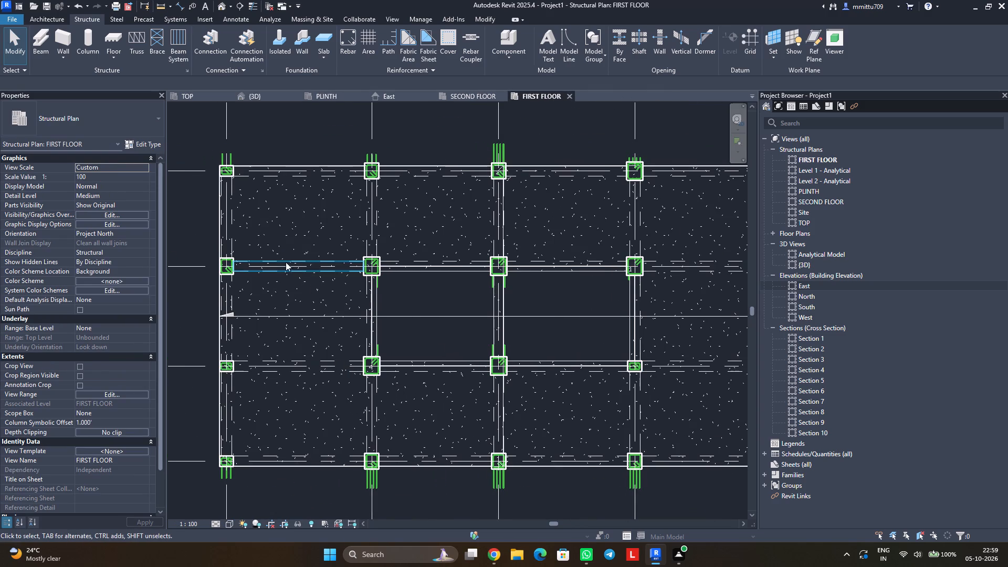
left_click(243, 7)
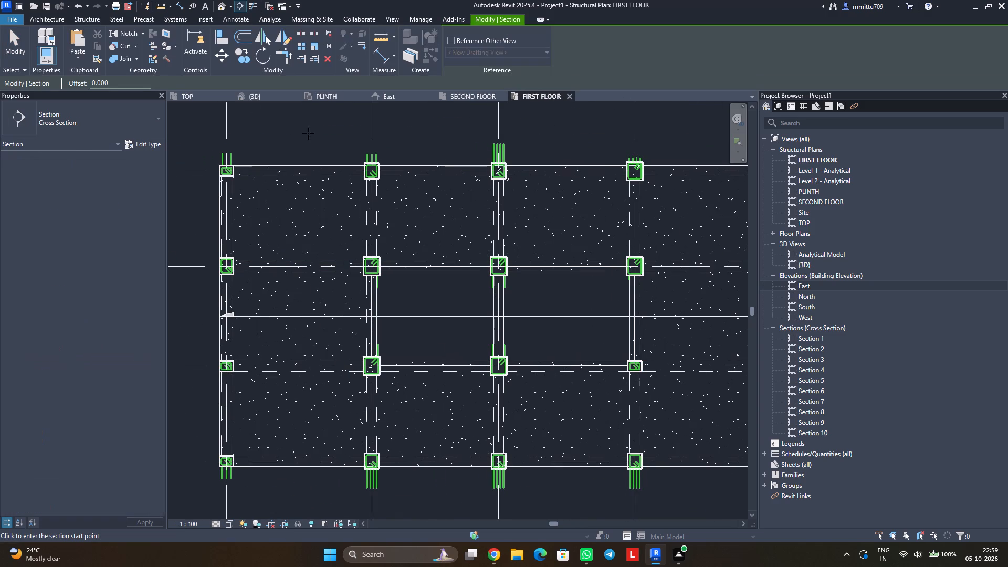
left_click(308, 133)
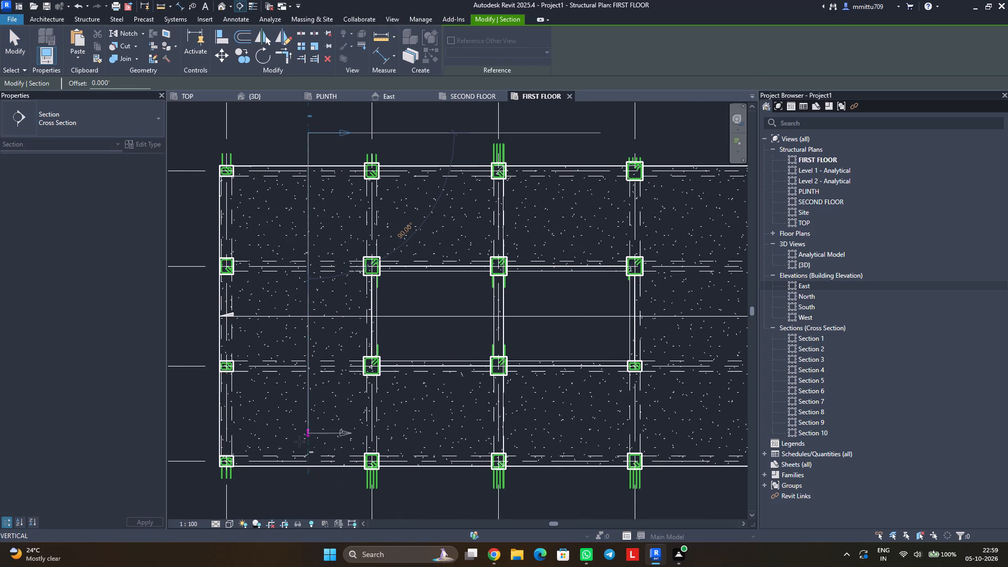
left_click(302, 493)
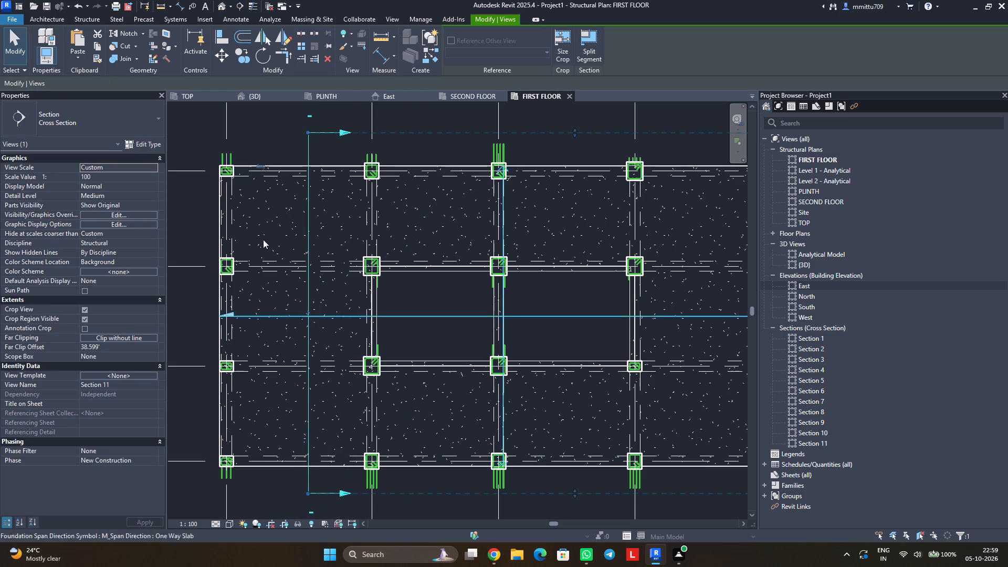
Place a lengthwise section midway between grids 2 and 3 across the whole FIRST FLOOR plan, facing grid 2.
left_click(243, 5)
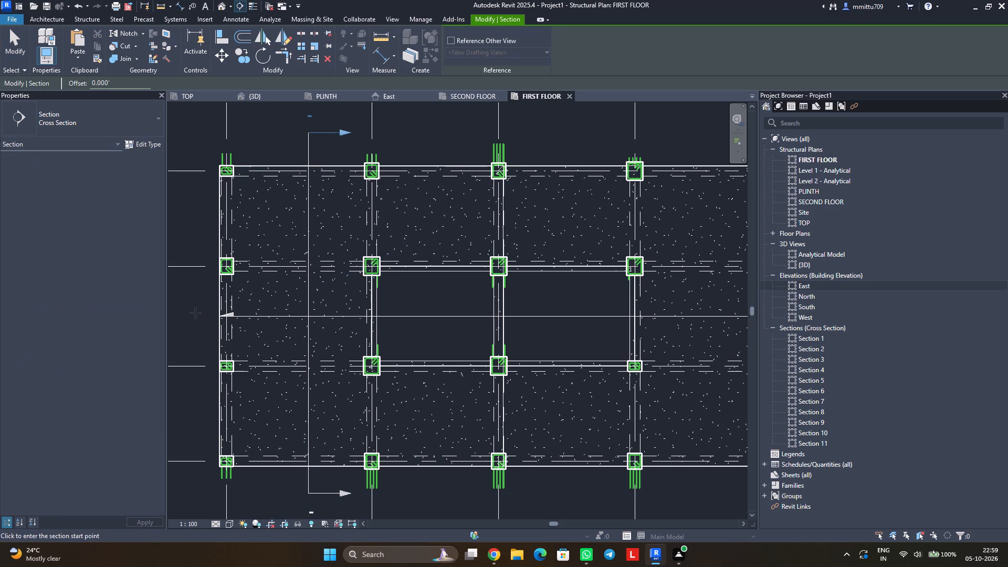
left_click(195, 313)
middle_click_drag(674, 315, 608, 329)
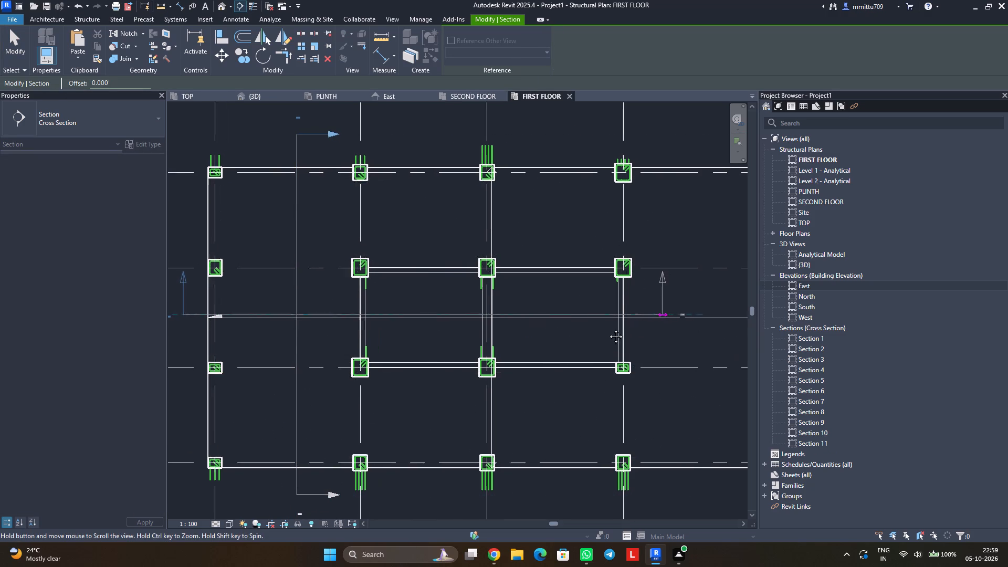
middle_click_drag(608, 329, 429, 334)
scroll(429, 334, "up", 1)
left_click(603, 333)
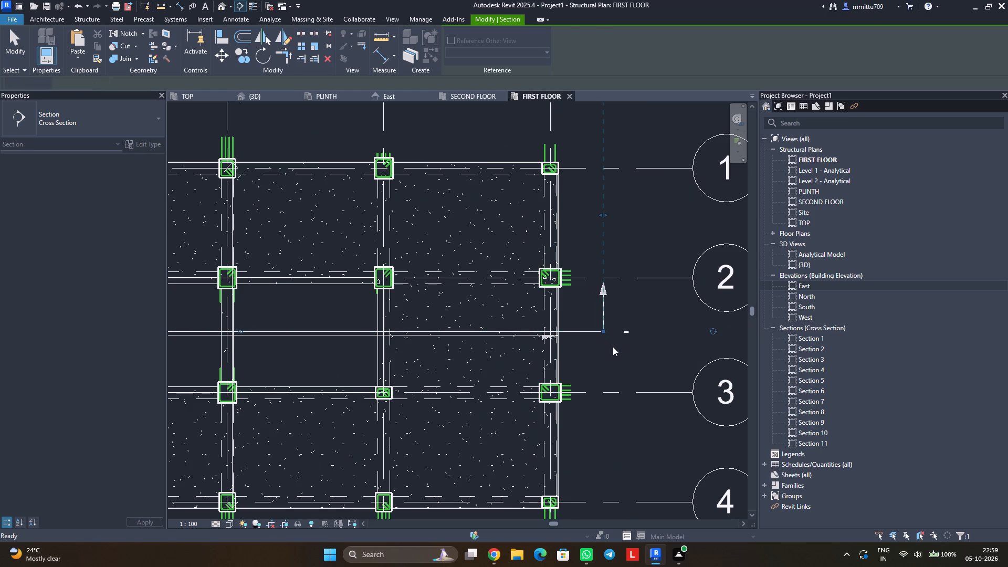
key("Escape")
key("Escape")
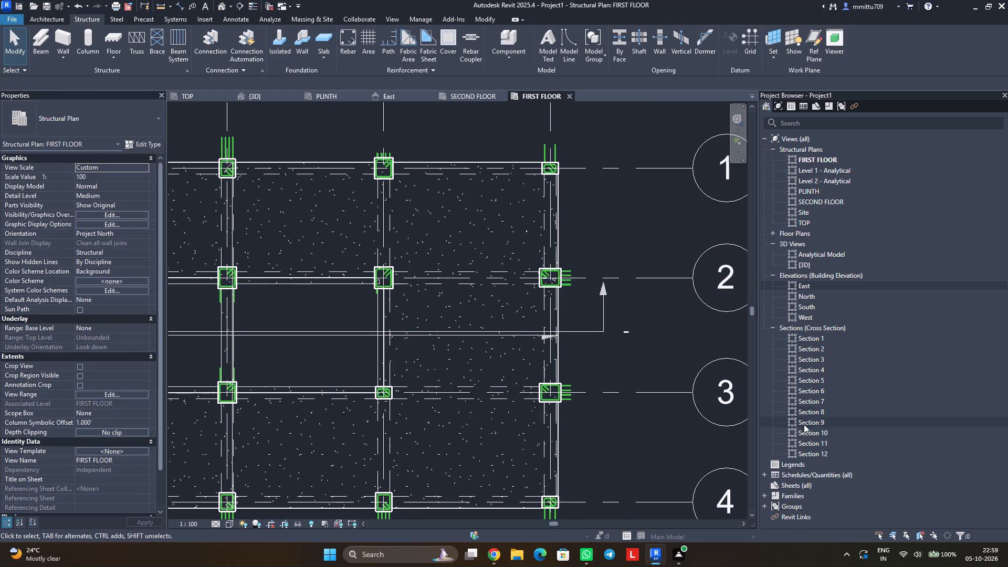
Open Section 11 and examine how the floor slabs meet the beams and columns, especially at PLINTH level.
double_click(810, 439)
middle_click_drag(444, 372, 474, 358)
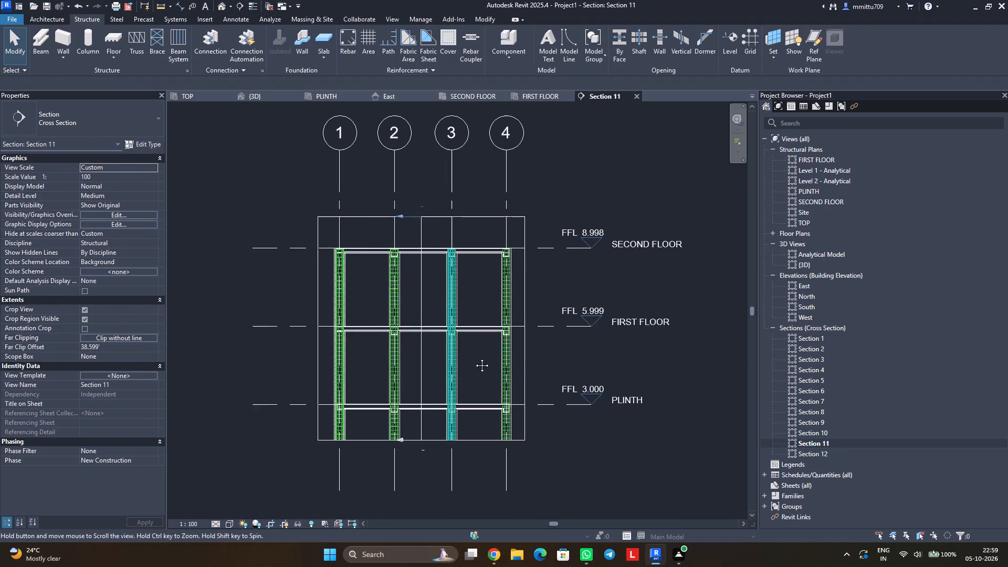
middle_click_drag(474, 358, 475, 357)
scroll(407, 354, "down", 1)
scroll(407, 354, "up", 4)
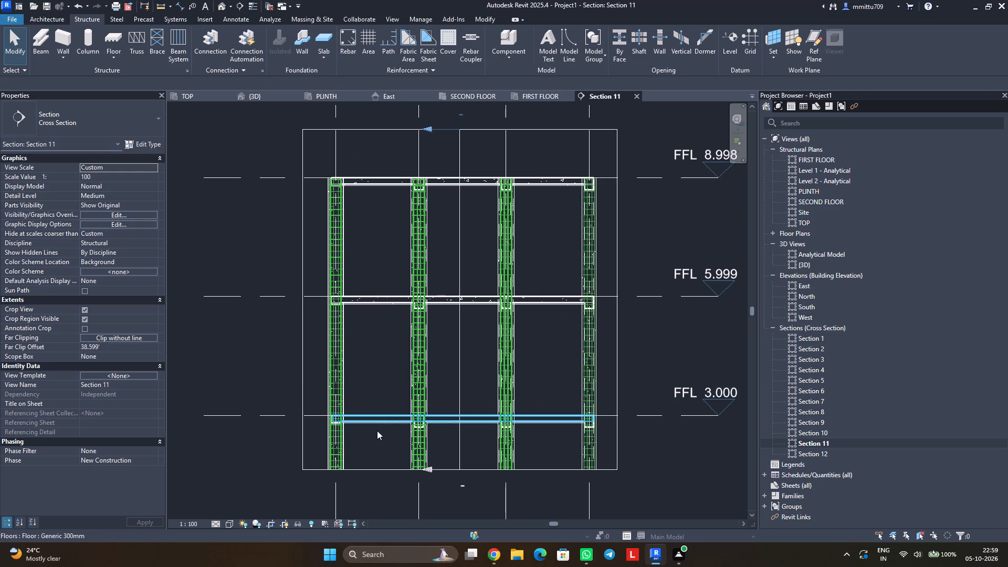
scroll(380, 418, "up", 9)
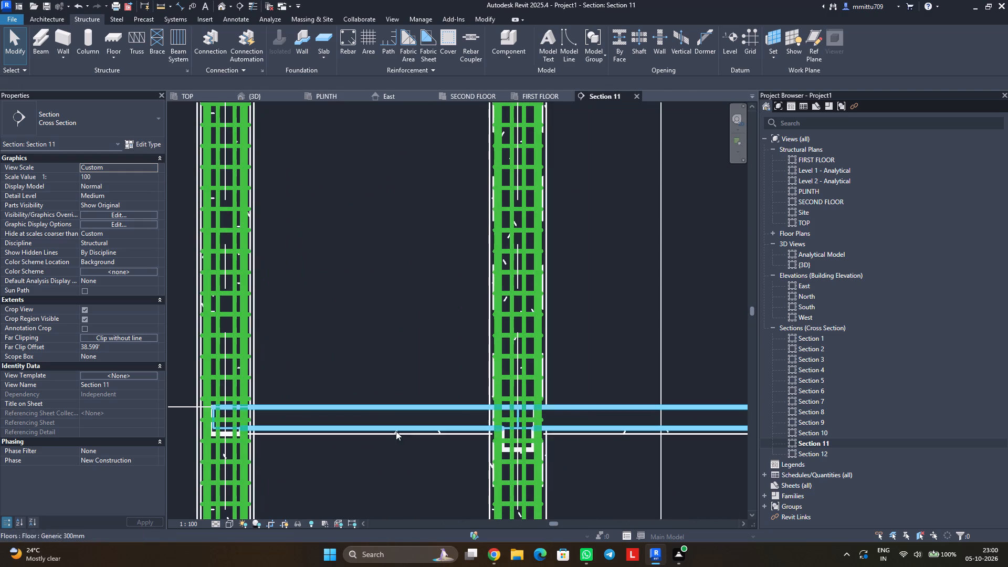
scroll(444, 404, "down", 7)
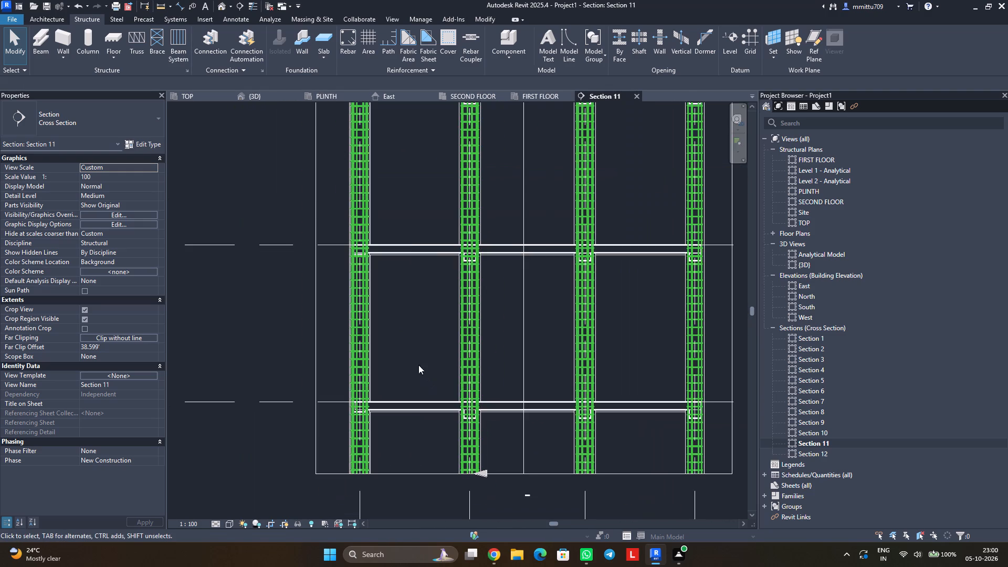
middle_click_drag(607, 434, 547, 440)
scroll(541, 432, "down", 3)
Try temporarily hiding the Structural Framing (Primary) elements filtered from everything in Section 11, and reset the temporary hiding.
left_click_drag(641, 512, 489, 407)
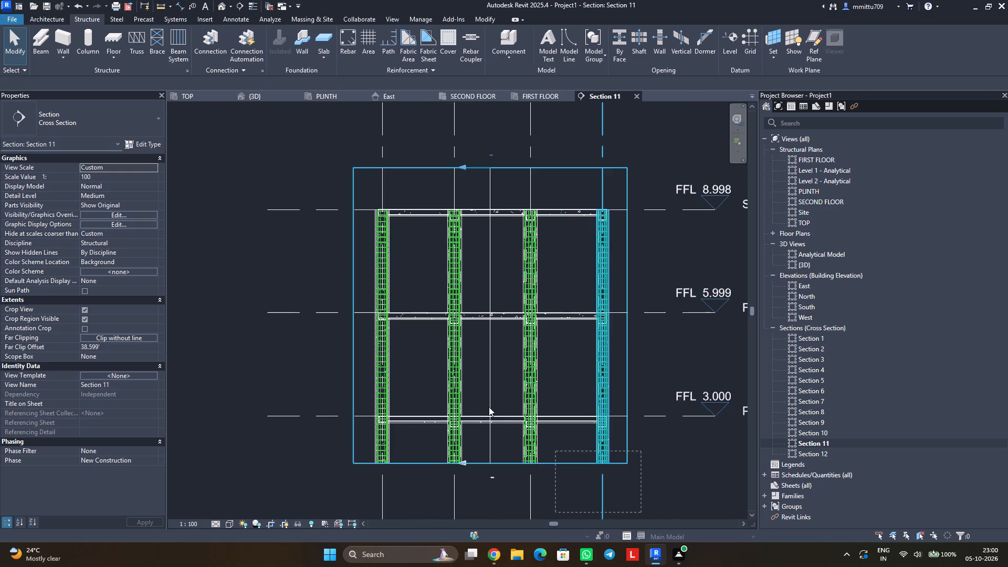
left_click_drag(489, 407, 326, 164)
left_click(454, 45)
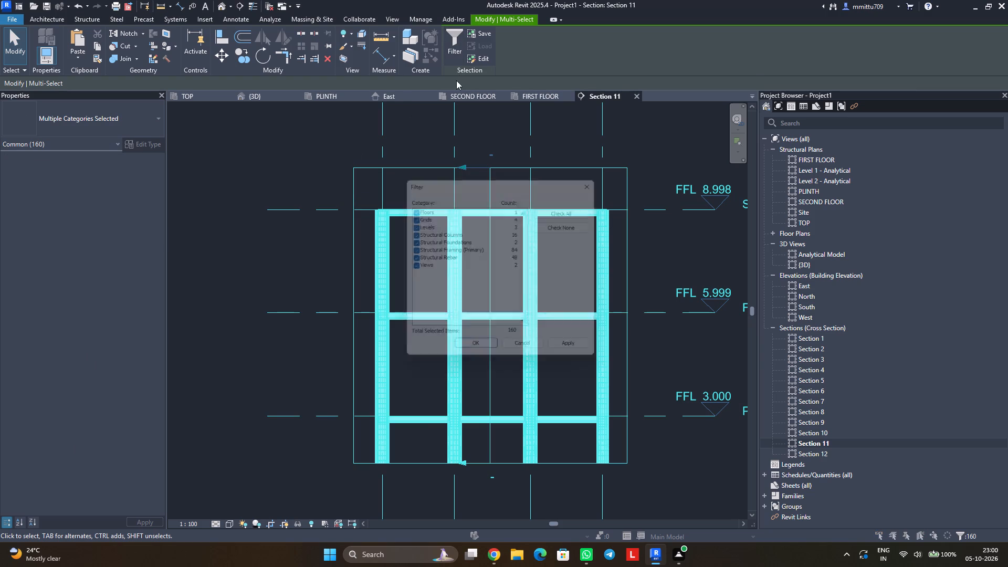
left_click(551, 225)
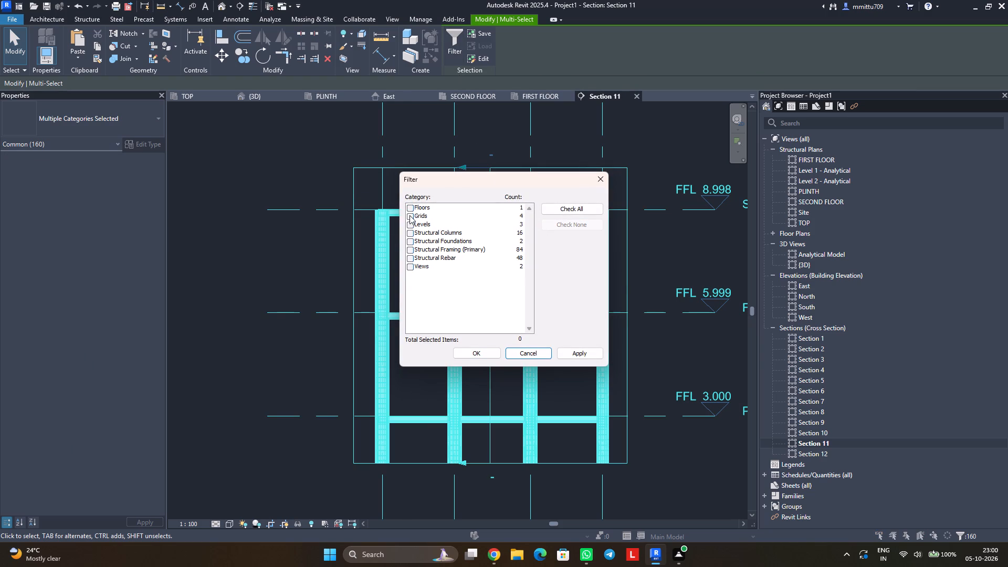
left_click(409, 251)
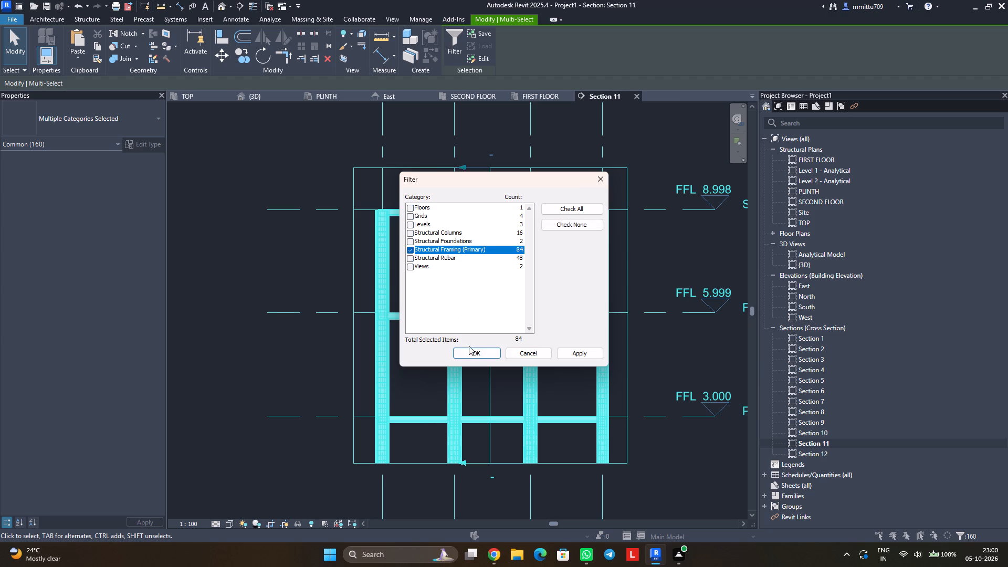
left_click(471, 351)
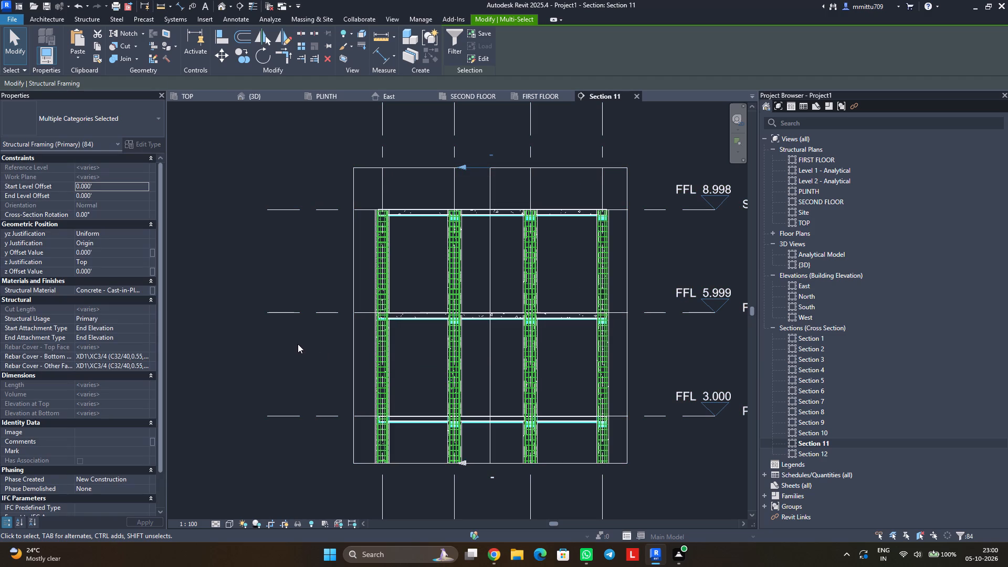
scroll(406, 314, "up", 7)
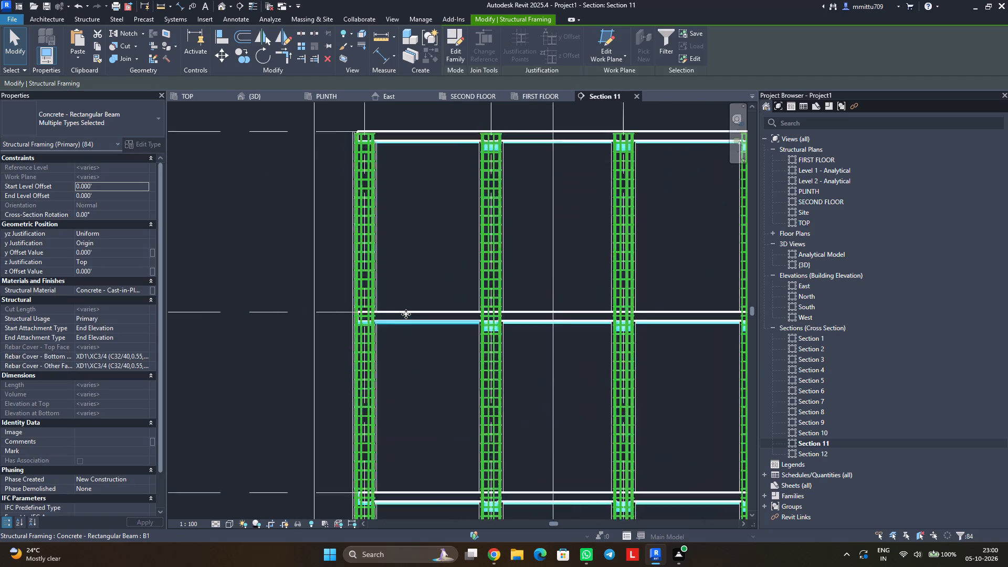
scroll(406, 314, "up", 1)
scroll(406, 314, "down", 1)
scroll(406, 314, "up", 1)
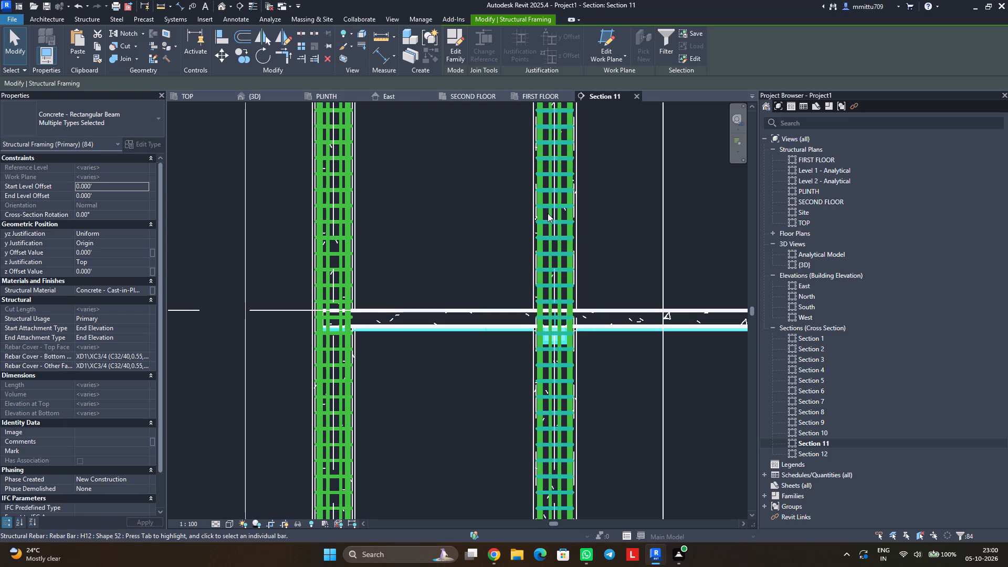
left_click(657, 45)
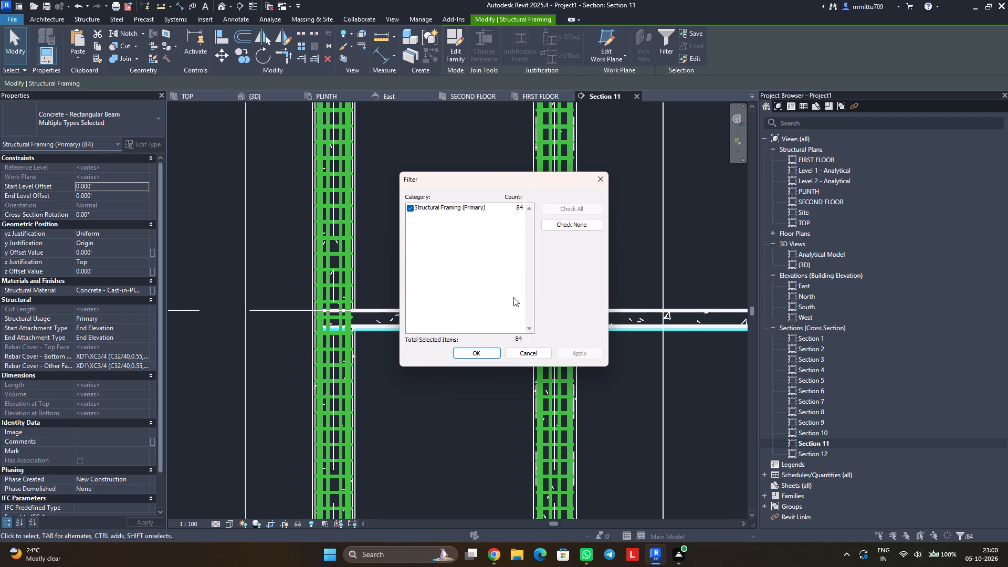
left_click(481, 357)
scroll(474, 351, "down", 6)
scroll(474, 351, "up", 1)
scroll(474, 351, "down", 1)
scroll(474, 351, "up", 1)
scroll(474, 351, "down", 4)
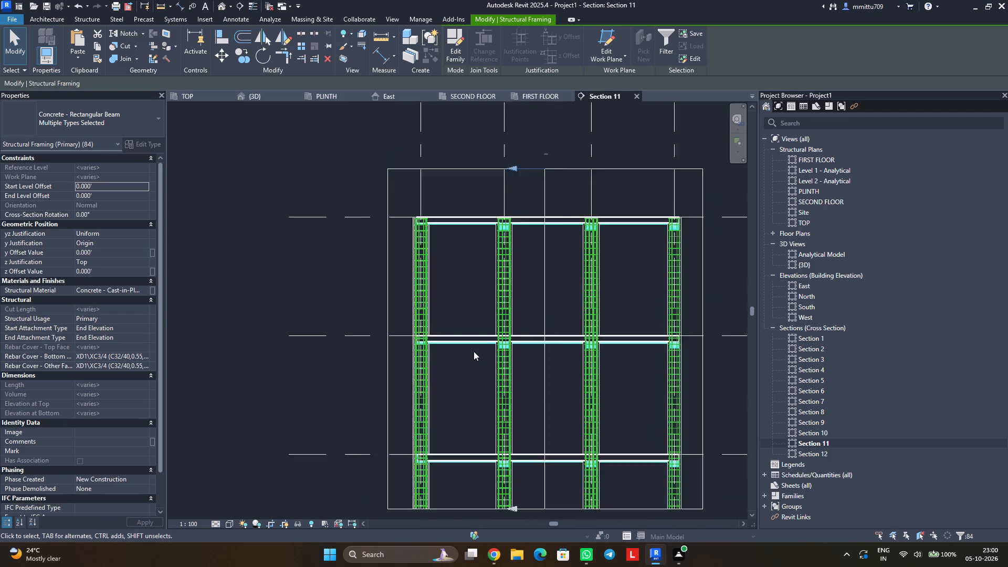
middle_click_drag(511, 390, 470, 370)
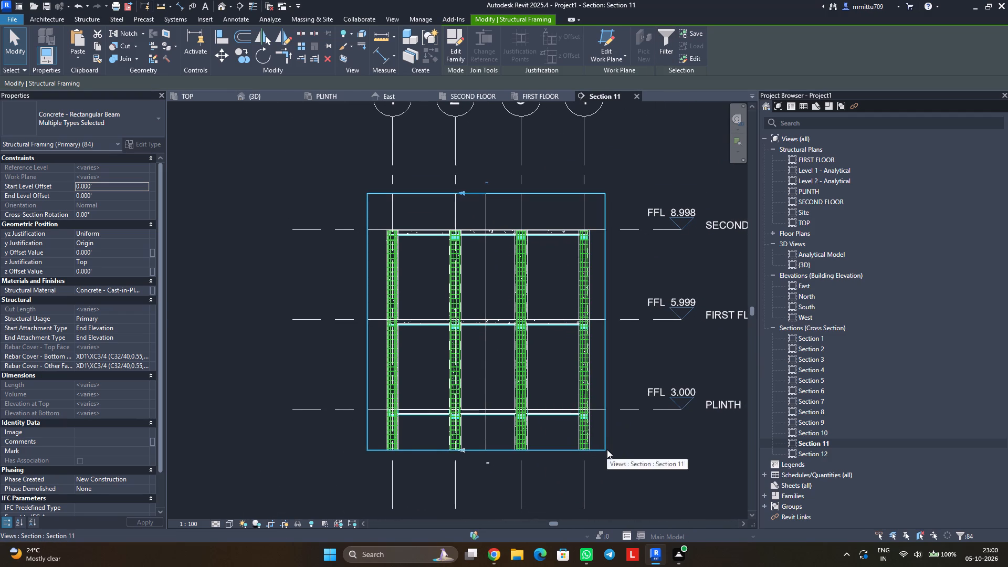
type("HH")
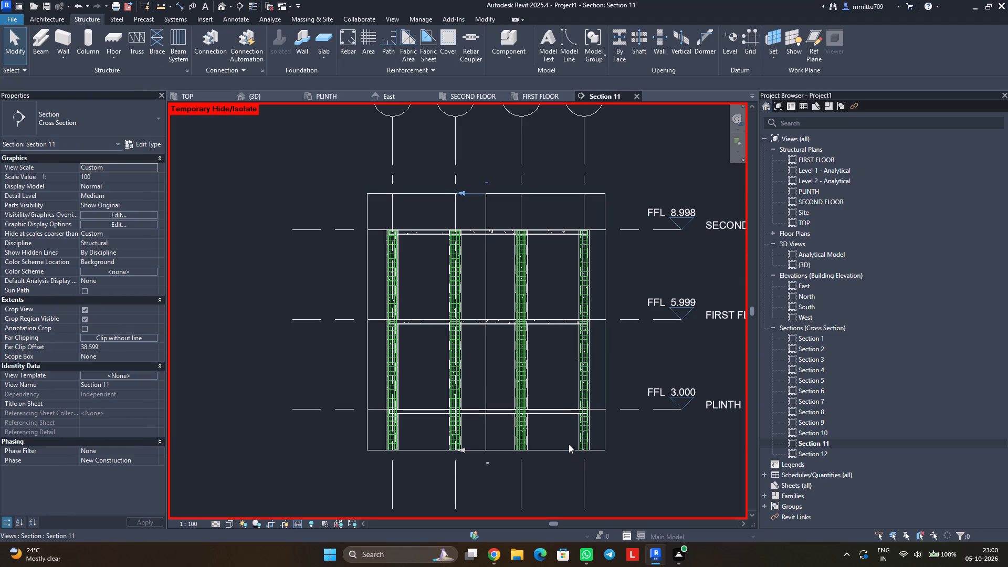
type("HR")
Select everything in Section 11, filter out Structural Framing (Primary), and temporarily hide the rest so only the beams are isolated.
left_click_drag(633, 462, 623, 459)
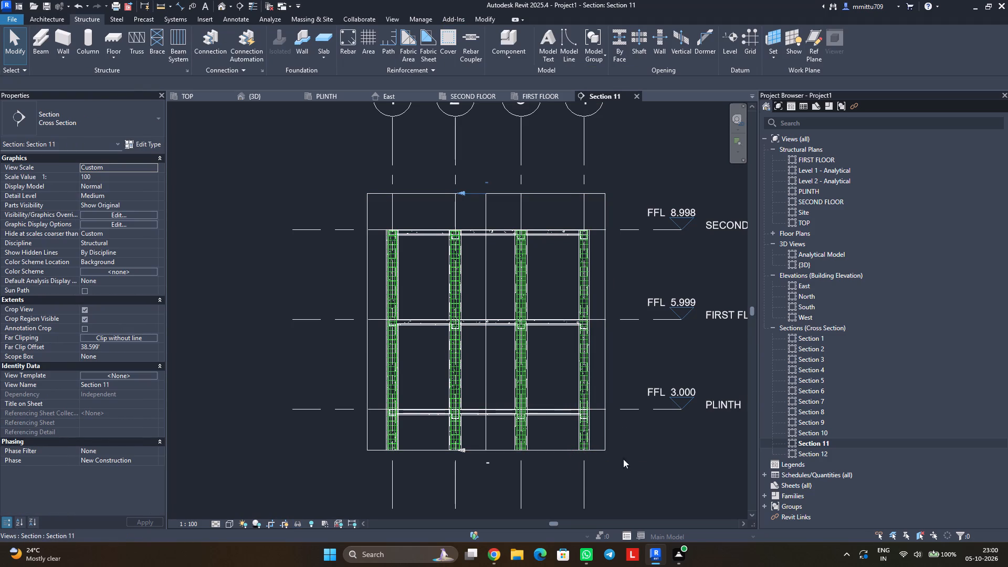
left_click_drag(623, 459, 334, 204)
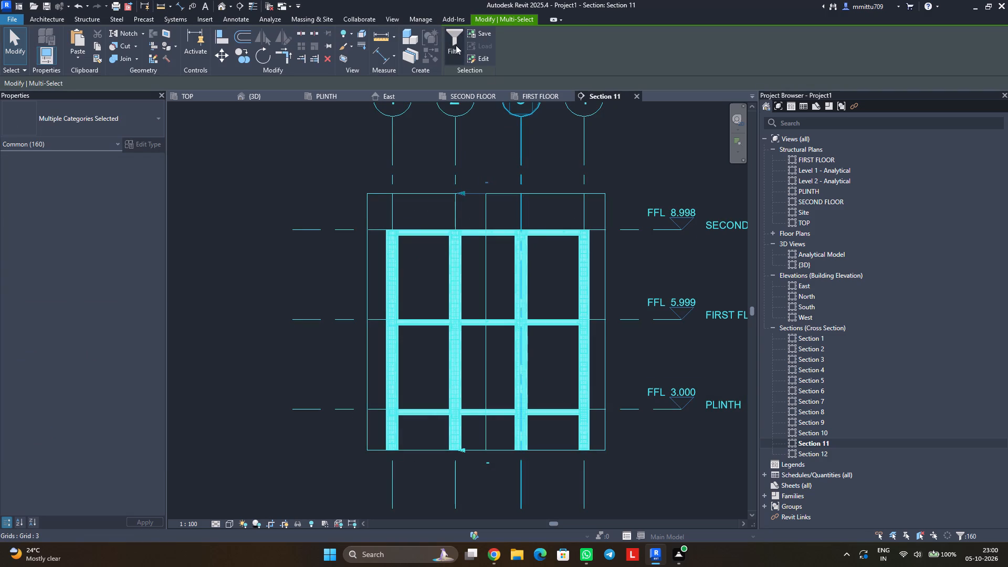
left_click(456, 45)
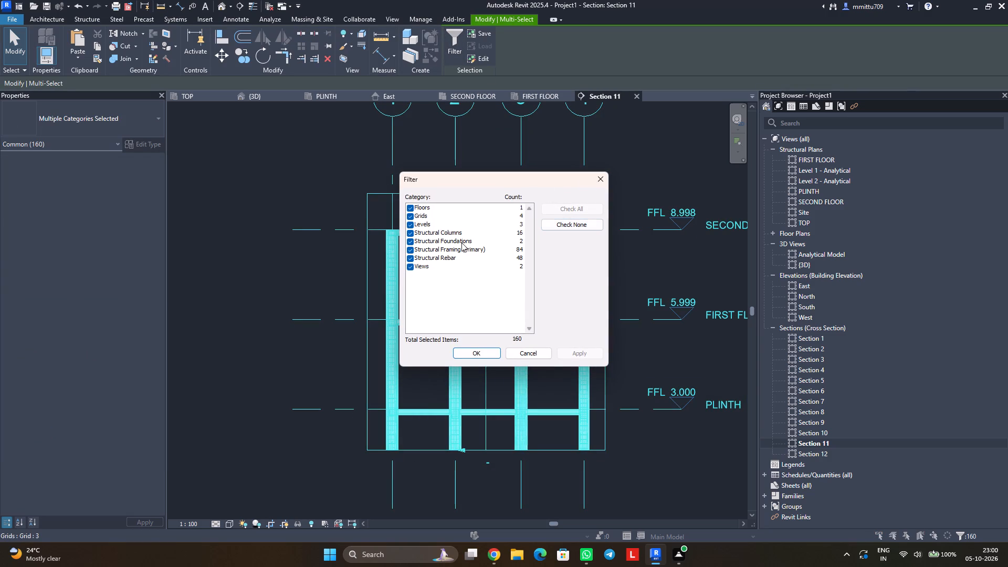
left_click(409, 249)
left_click(472, 350)
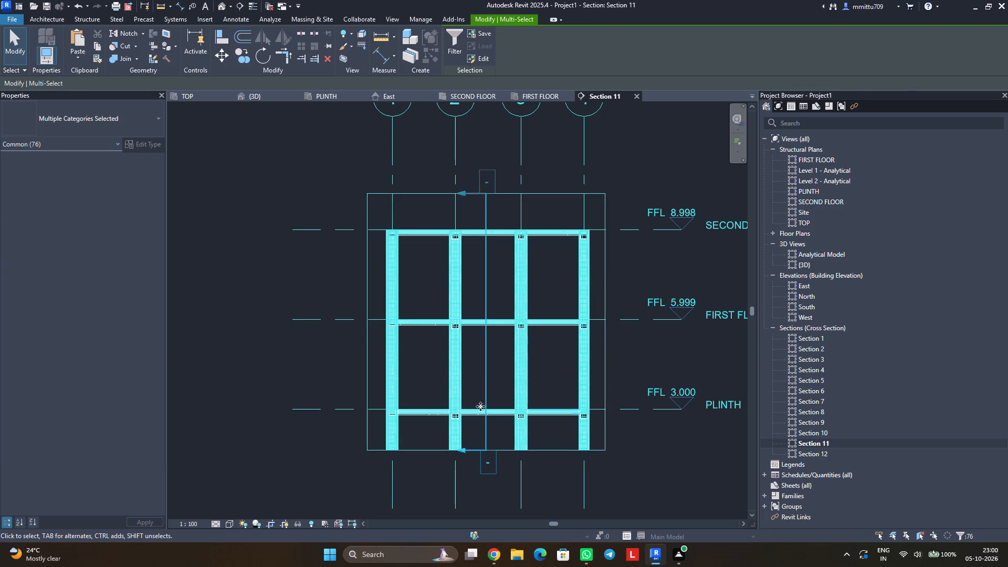
type("HH")
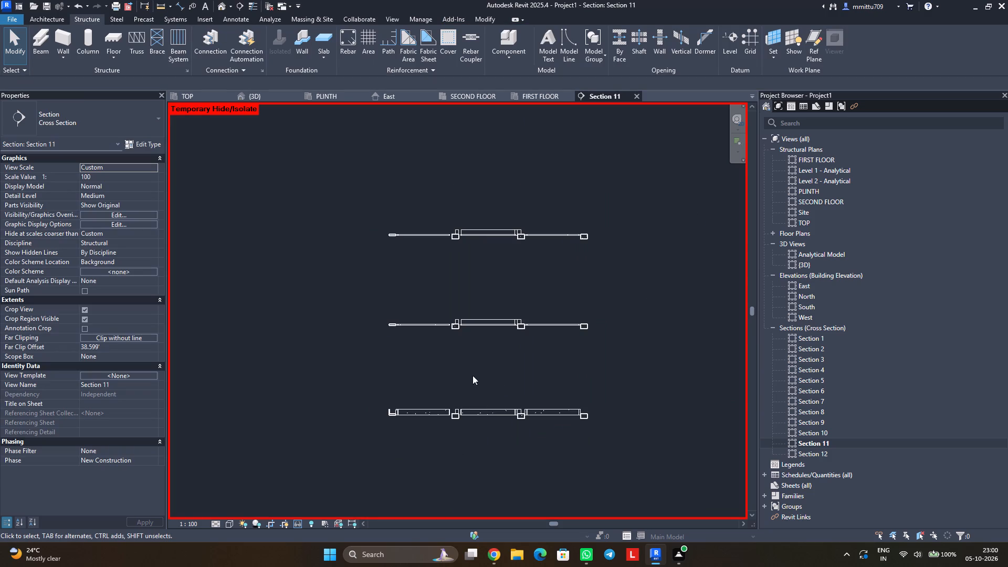
Examine the depths and shapes of the isolated beams at the PLINTH, FIRST FLOOR and SECOND FLOOR levels.
scroll(472, 340, "down", 1)
scroll(472, 340, "up", 4)
scroll(472, 332, "down", 1)
scroll(470, 331, "up", 1)
scroll(470, 331, "down", 1)
scroll(468, 331, "up", 4)
scroll(448, 320, "down", 2)
scroll(442, 320, "up", 3)
scroll(412, 314, "down", 1)
scroll(412, 314, "up", 1)
scroll(412, 314, "down", 1)
scroll(412, 314, "up", 1)
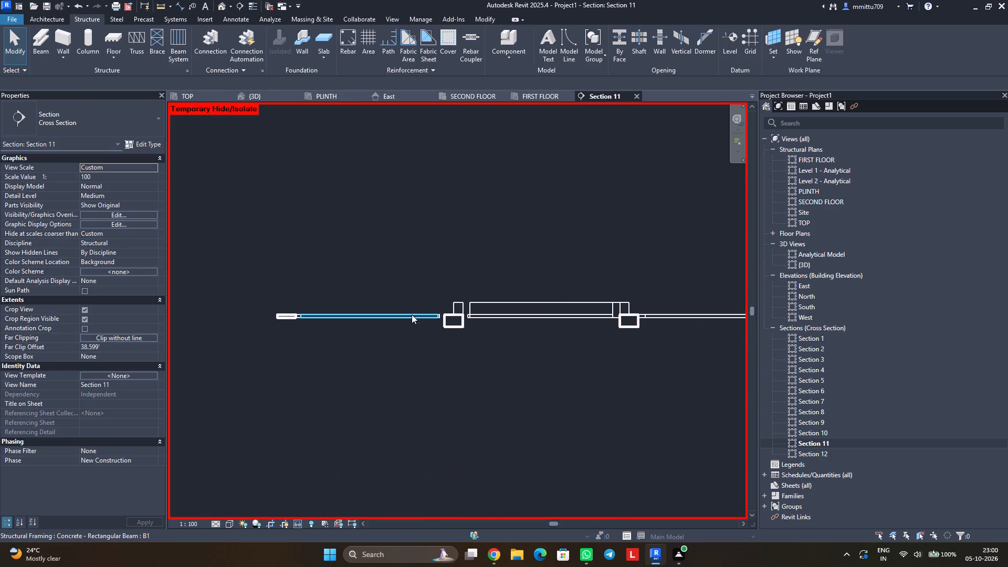
scroll(412, 314, "up", 1)
scroll(412, 314, "down", 1)
scroll(412, 314, "up", 3)
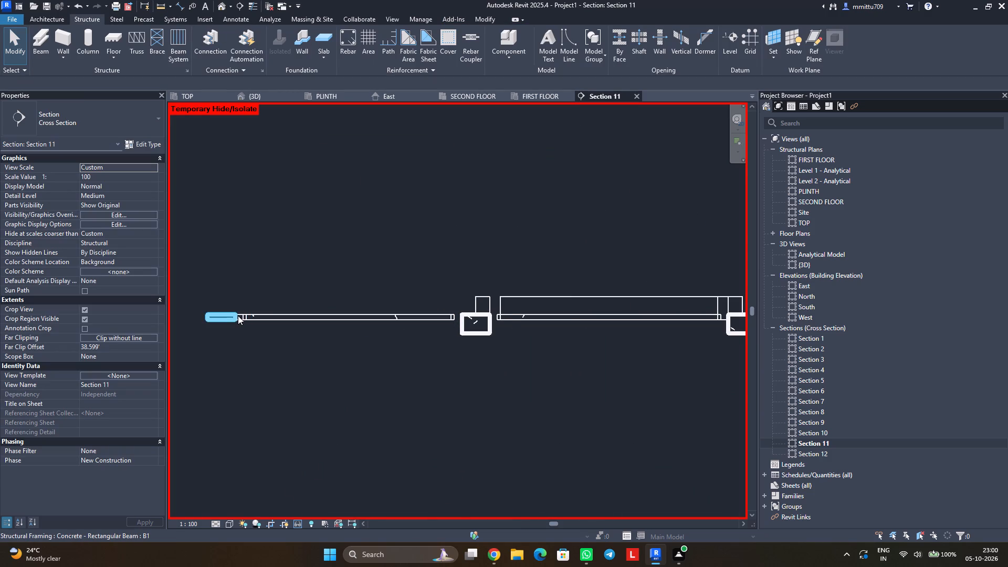
scroll(358, 307, "up", 4)
scroll(359, 307, "down", 7)
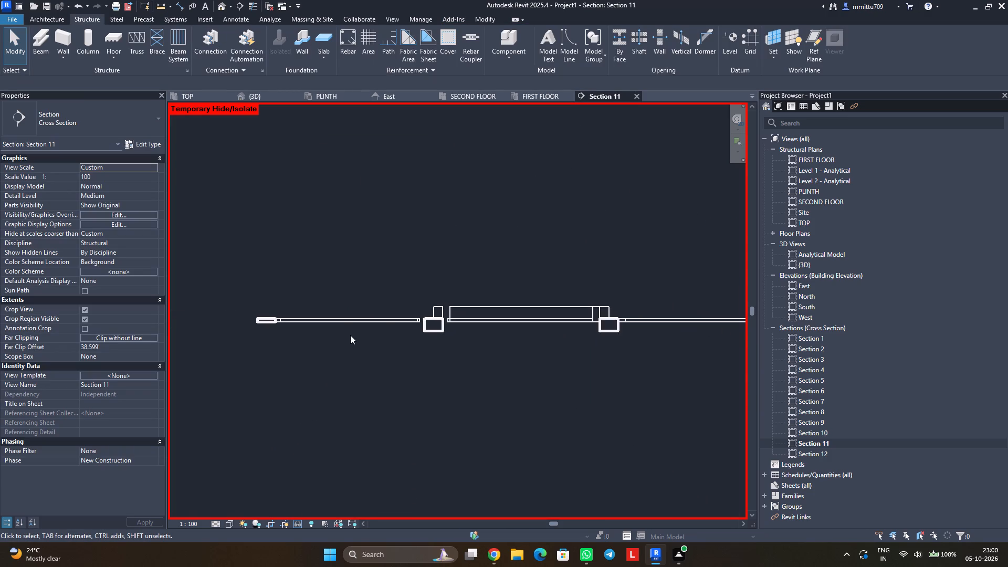
scroll(379, 353, "down", 2)
scroll(379, 354, "up", 1)
scroll(379, 354, "down", 1)
middle_click_drag(429, 381, 442, 353)
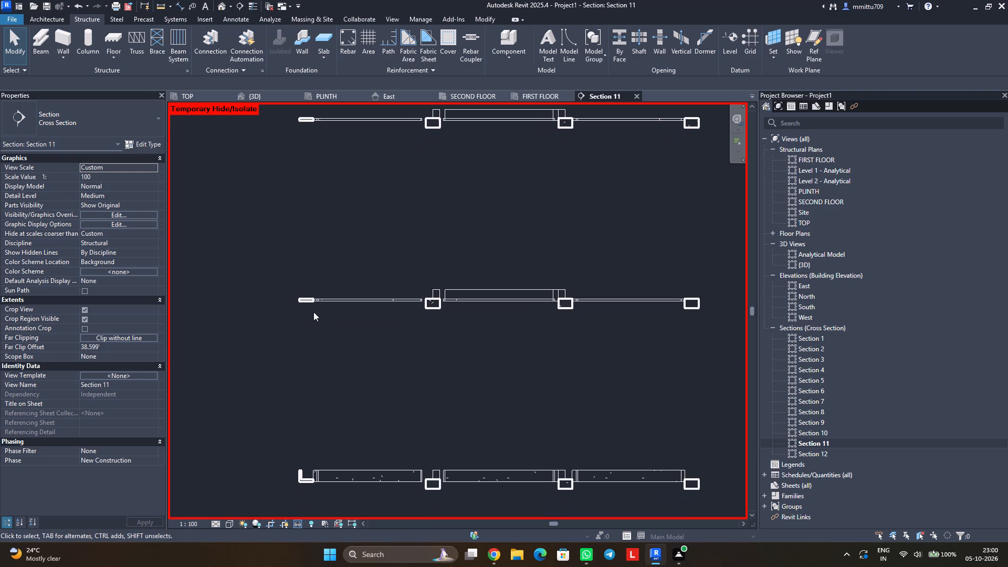
Select all B1 rectangular beams from a FIRST FLOOR beam in Section 11 and set their type dimensions to b 12" and h 14".
left_click(307, 301)
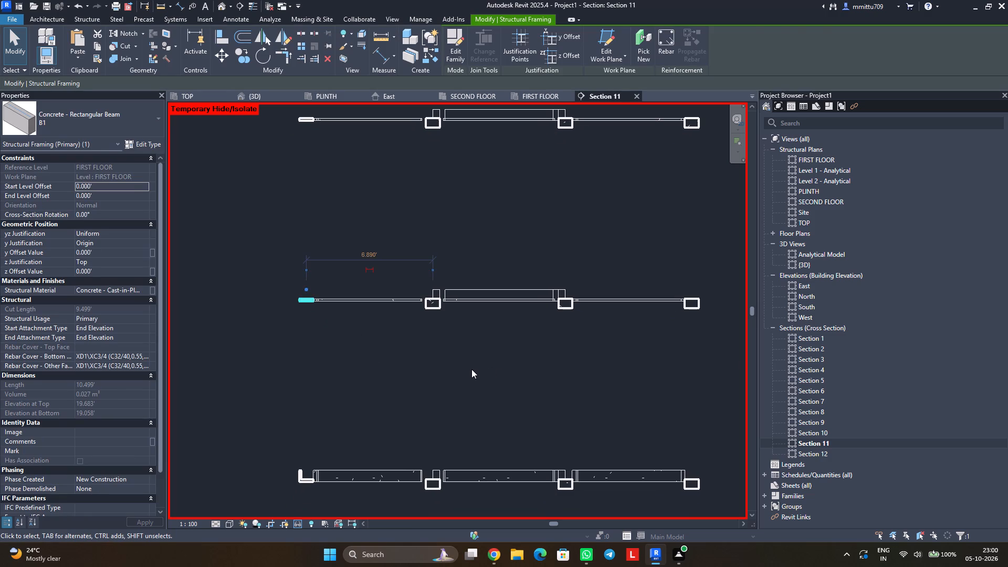
left_click(471, 369)
left_click(304, 304)
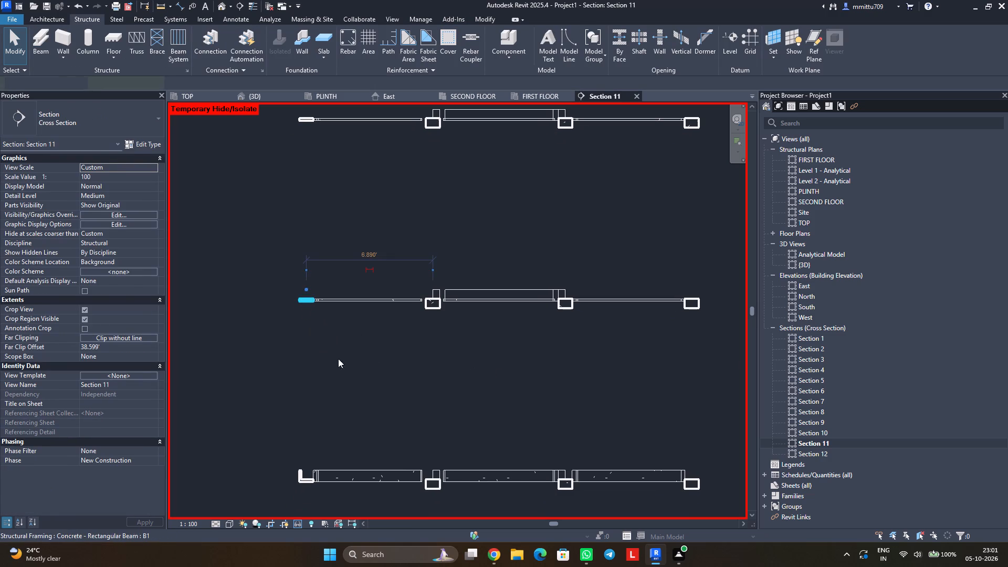
type("SA")
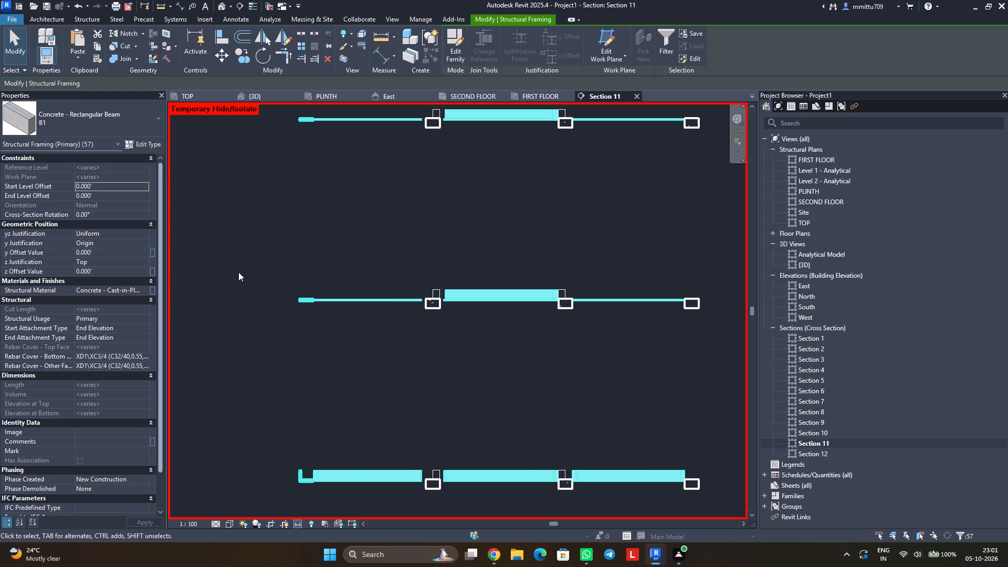
left_click(138, 144)
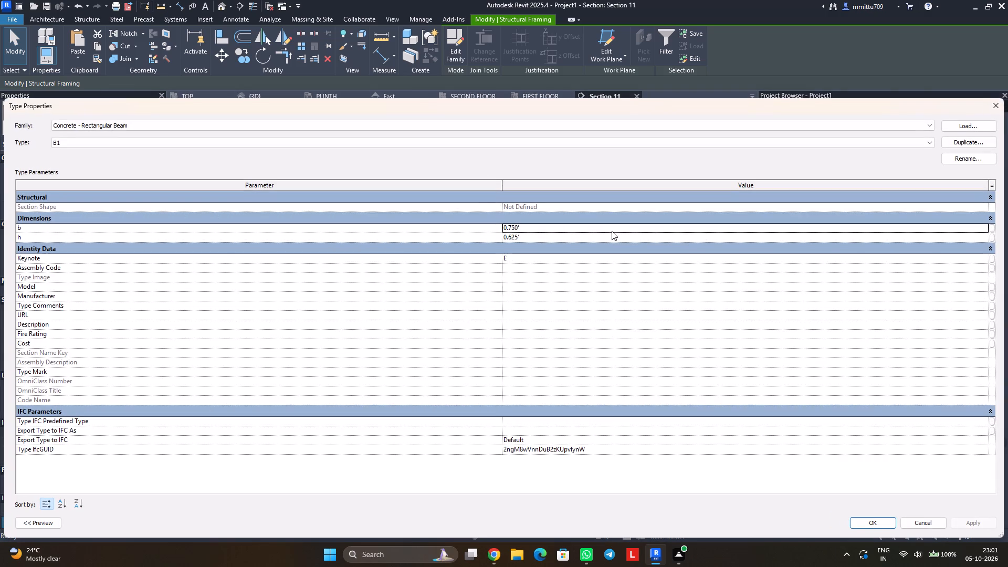
left_click(532, 226)
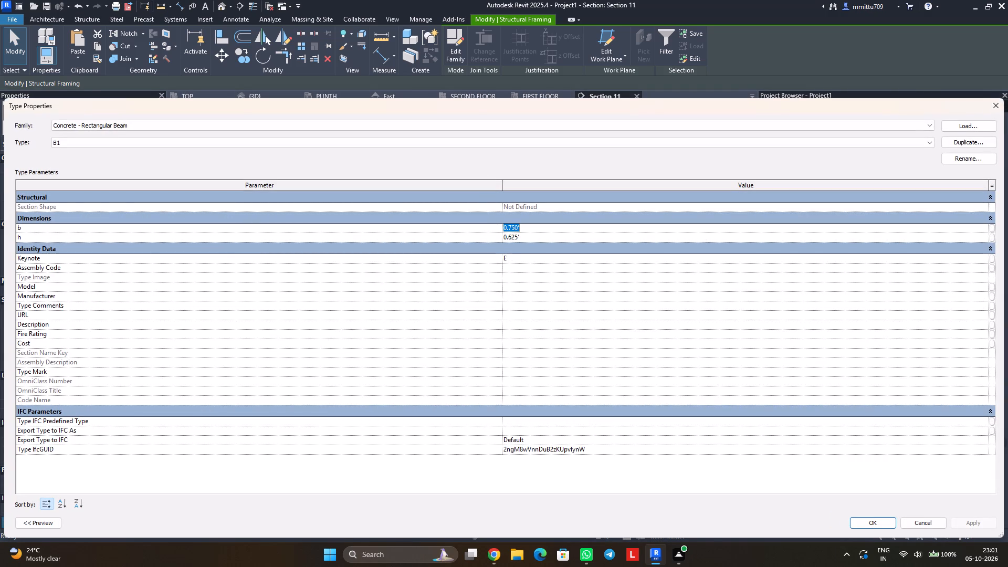
type("12\"")
key("Return")
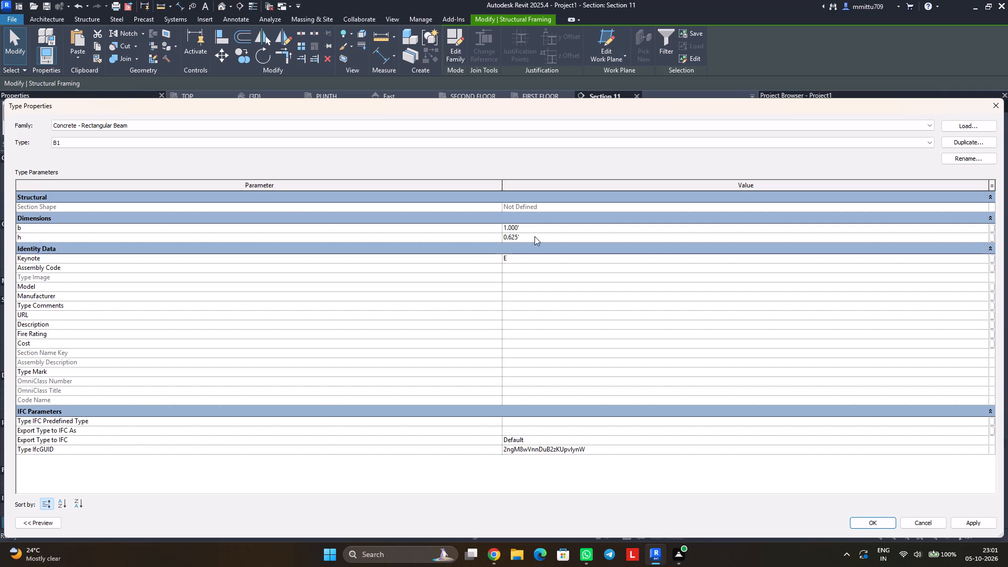
left_click(534, 236)
type("14\"")
key("Return")
left_click(886, 523)
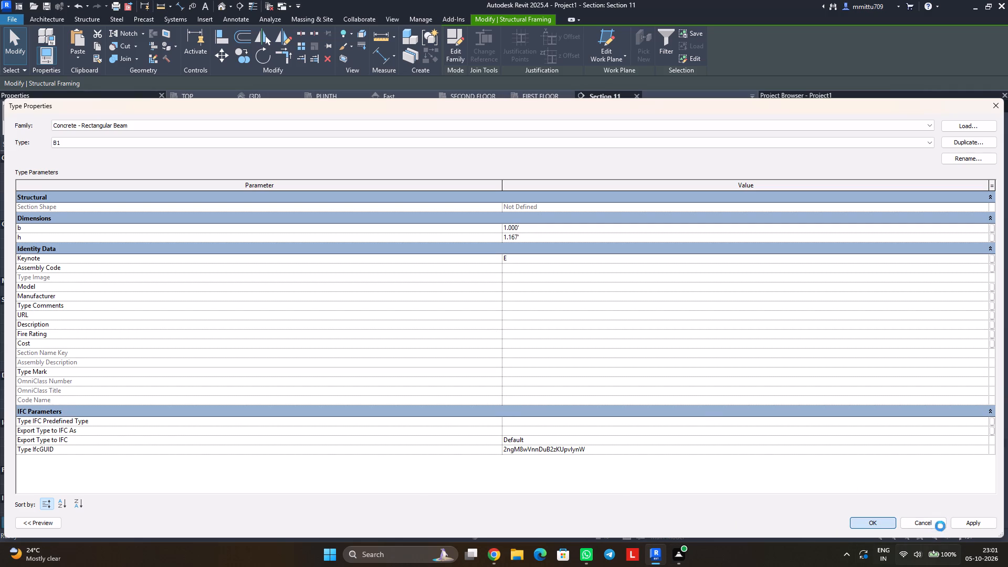
left_click(408, 403)
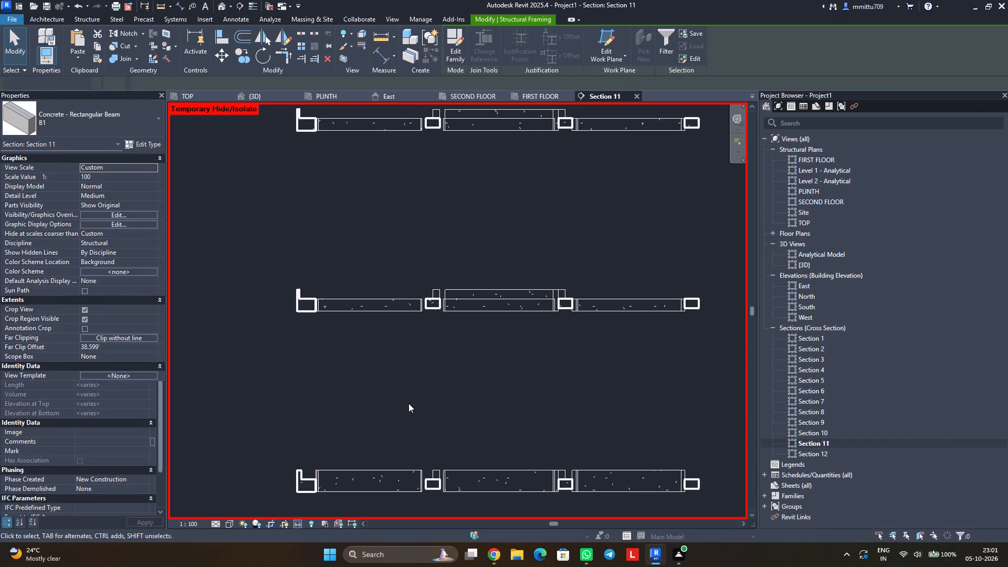
Examine the isolated beams in Section 11, picking individual beams at the FIRST FLOOR and PLINTH levels to check them.
scroll(429, 303, "up", 4)
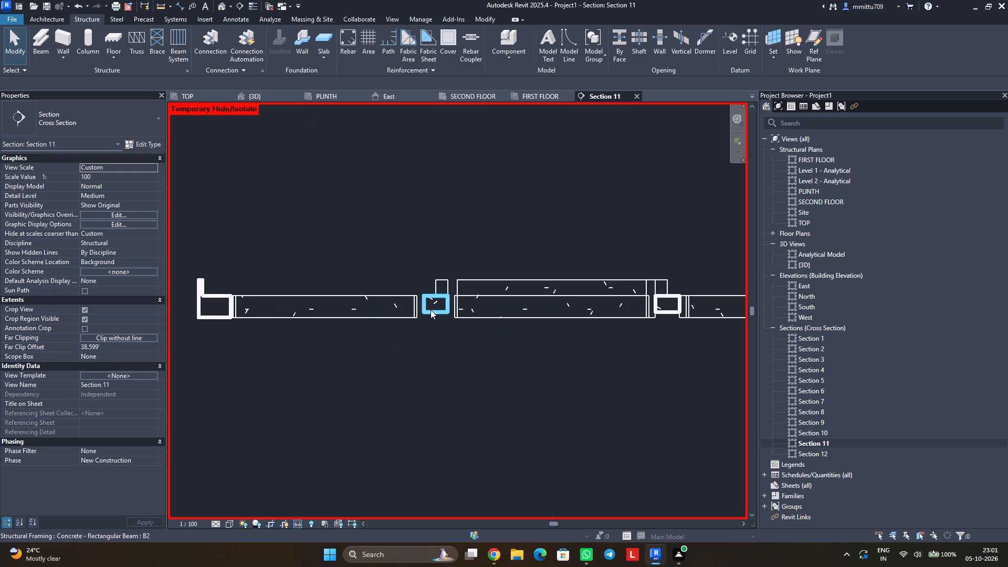
left_click(430, 310)
left_click(416, 435)
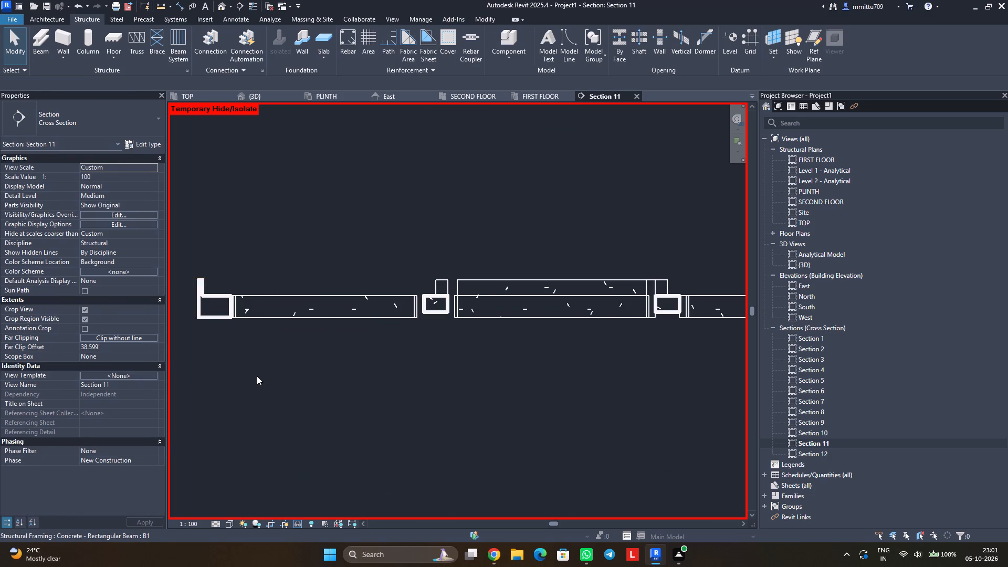
scroll(257, 376, "down", 8)
middle_click_drag(265, 422, 298, 403)
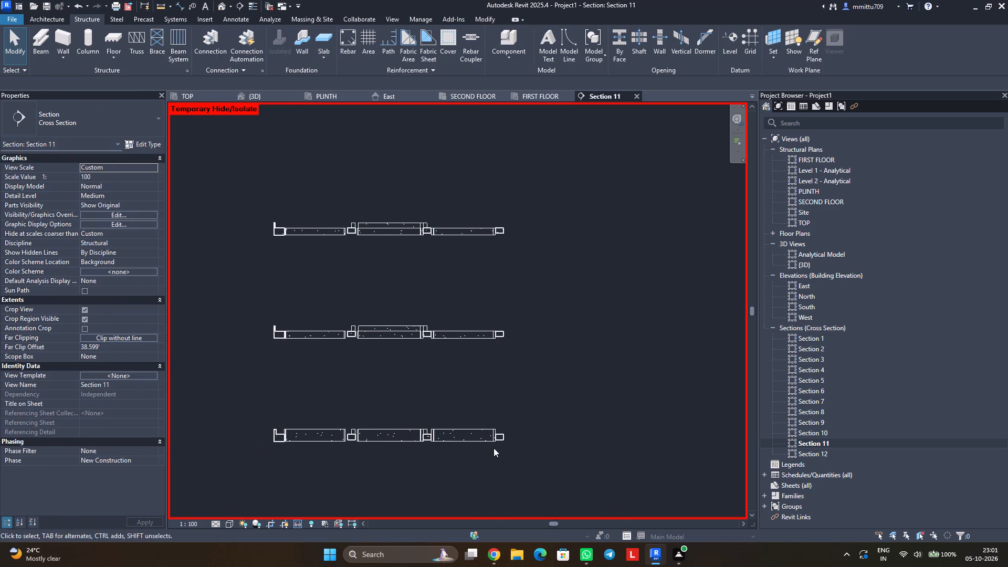
left_click(500, 439)
left_click(657, 402)
left_click(422, 438)
left_click(571, 361)
left_click(371, 334)
left_click(380, 369)
left_click(281, 340)
left_click(301, 370)
Examine closely how the FIRST FLOOR beams of types B1 and B2 line up around the inner support in Section 11.
scroll(354, 329, "up", 1)
scroll(354, 329, "down", 1)
scroll(354, 329, "up", 1)
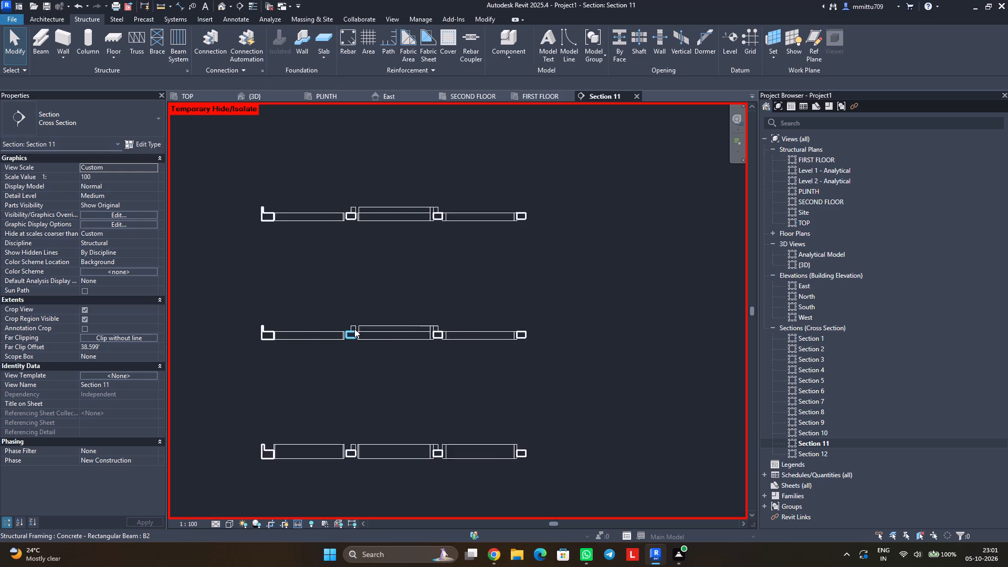
scroll(354, 329, "up", 1)
scroll(354, 329, "down", 1)
scroll(354, 329, "up", 1)
scroll(354, 329, "down", 2)
scroll(354, 329, "up", 1)
scroll(354, 329, "down", 1)
scroll(354, 329, "up", 4)
scroll(354, 329, "down", 1)
scroll(354, 329, "up", 4)
scroll(354, 329, "down", 1)
scroll(354, 329, "up", 5)
scroll(354, 329, "down", 1)
scroll(354, 329, "up", 1)
scroll(354, 329, "down", 1)
scroll(354, 329, "up", 1)
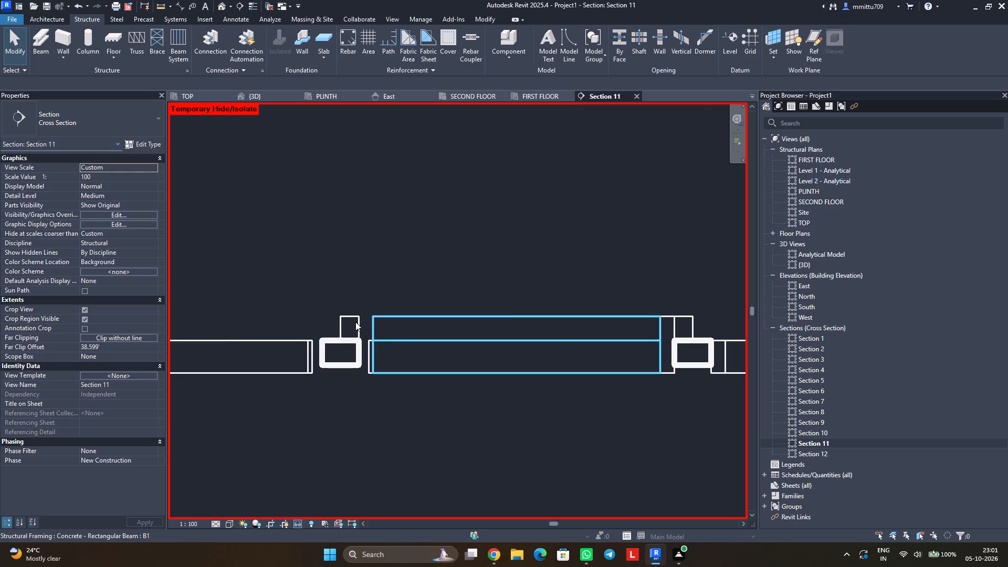
left_click(355, 318)
left_click(344, 416)
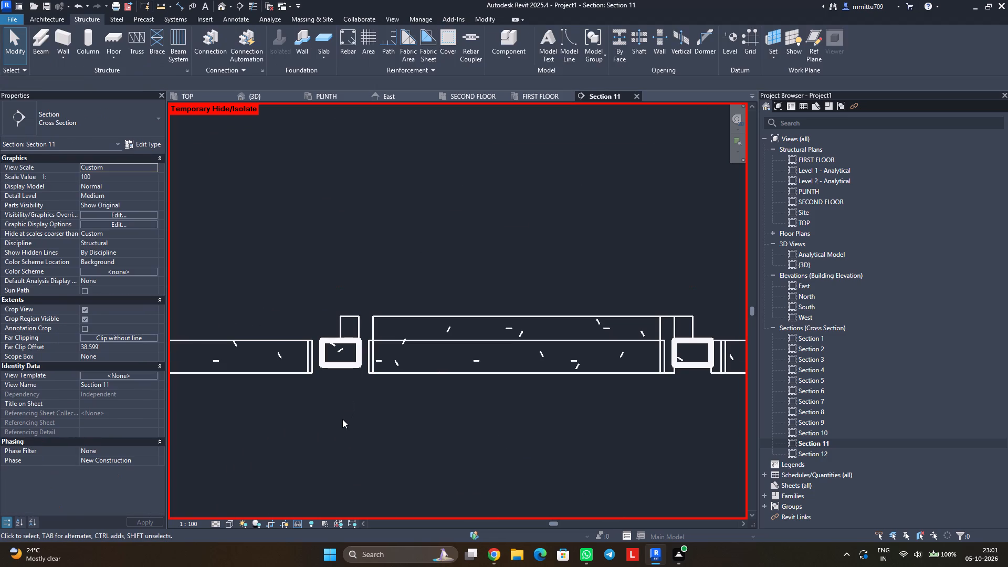
scroll(444, 433, "down", 6)
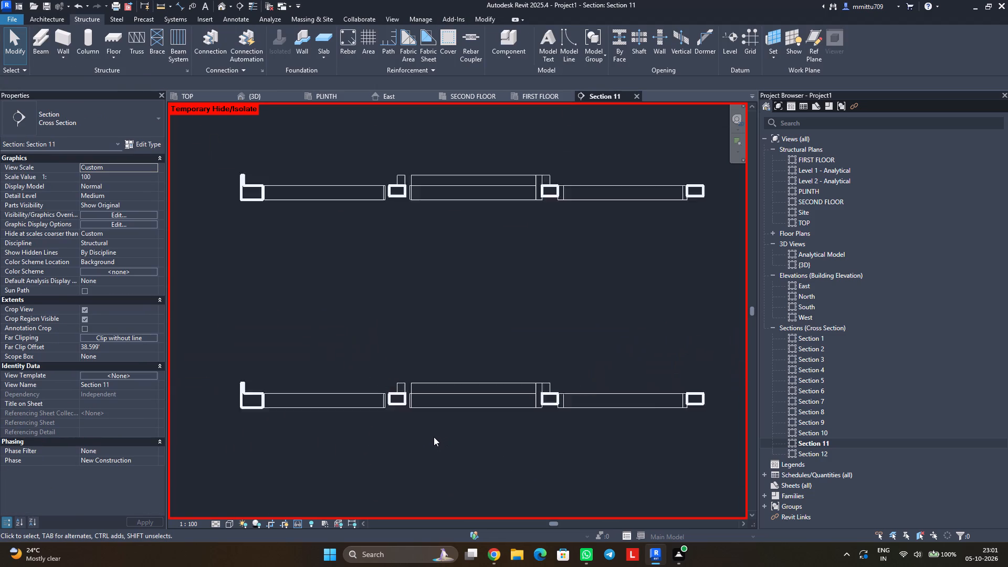
Reset the temporary hide/isolate in Section 11 so the whole frame is displayed.
scroll(434, 437, "down", 2)
type("HR")
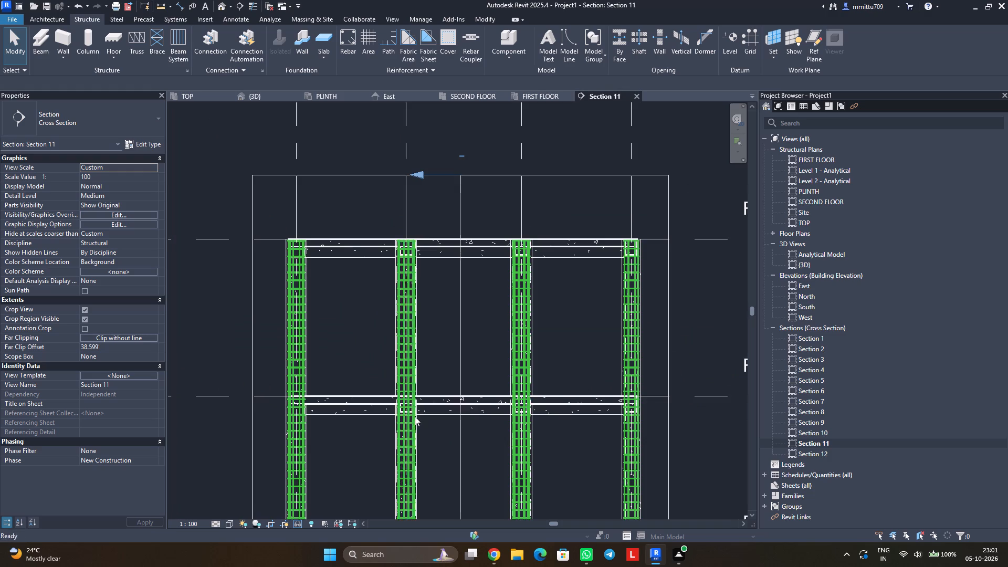
left_click(225, 322)
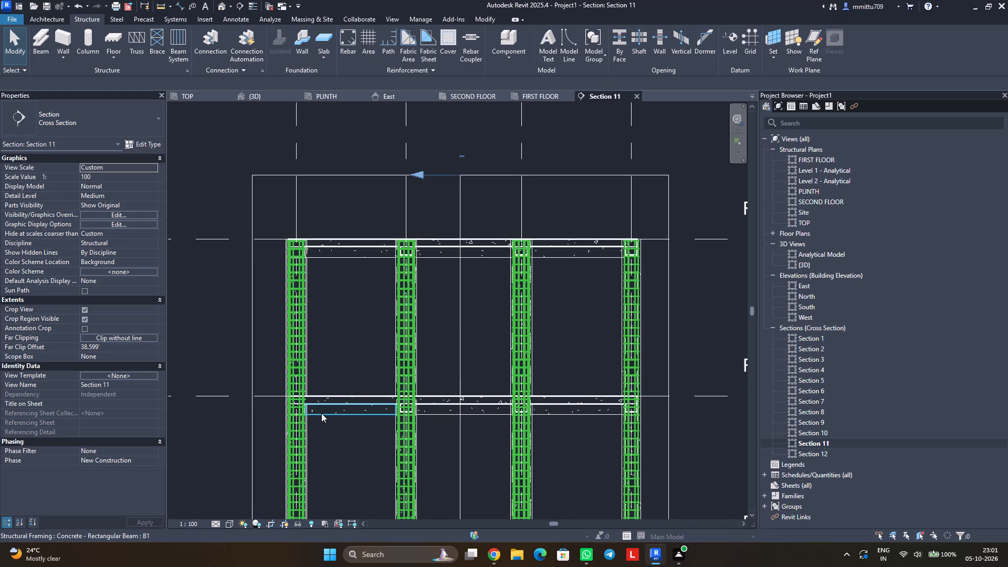
Check the B1 beams in the full Section 11 by selecting all instances from a FIRST FLOOR beam, and inspect the PLINTH level.
left_click(321, 413)
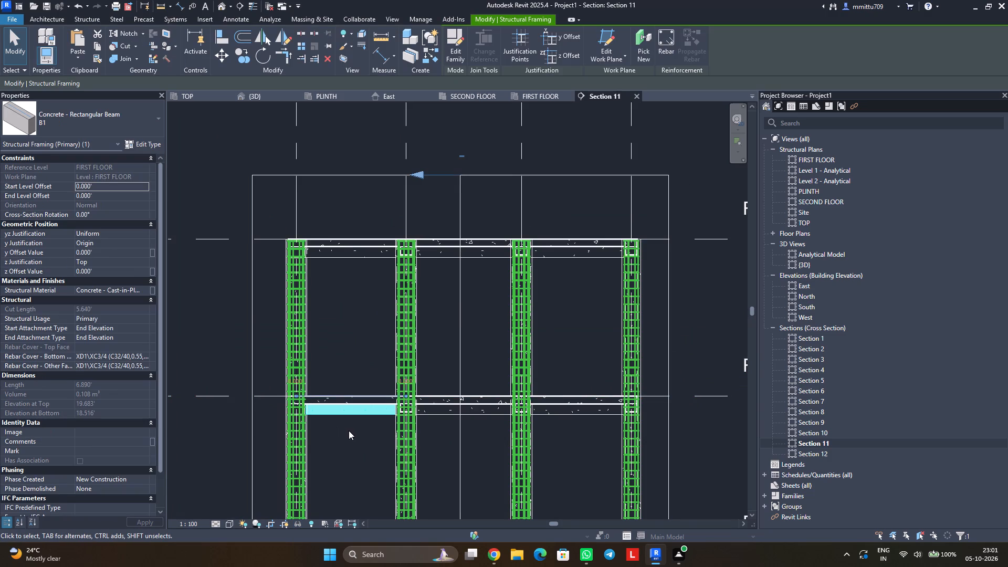
type("SA")
scroll(349, 430, "down", 2)
middle_click_drag(352, 434, 370, 327)
left_click(365, 367)
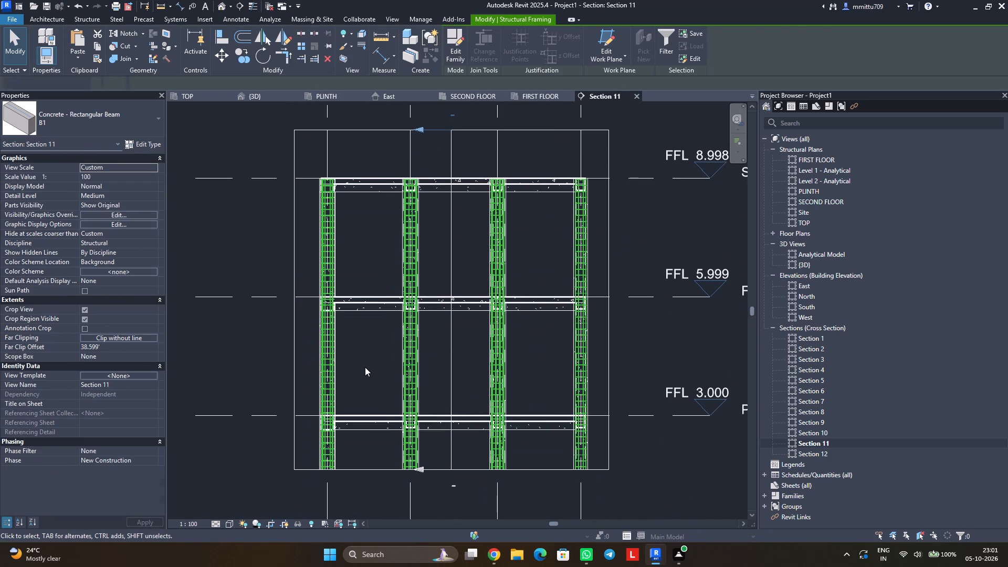
left_click(368, 414)
left_click(259, 357)
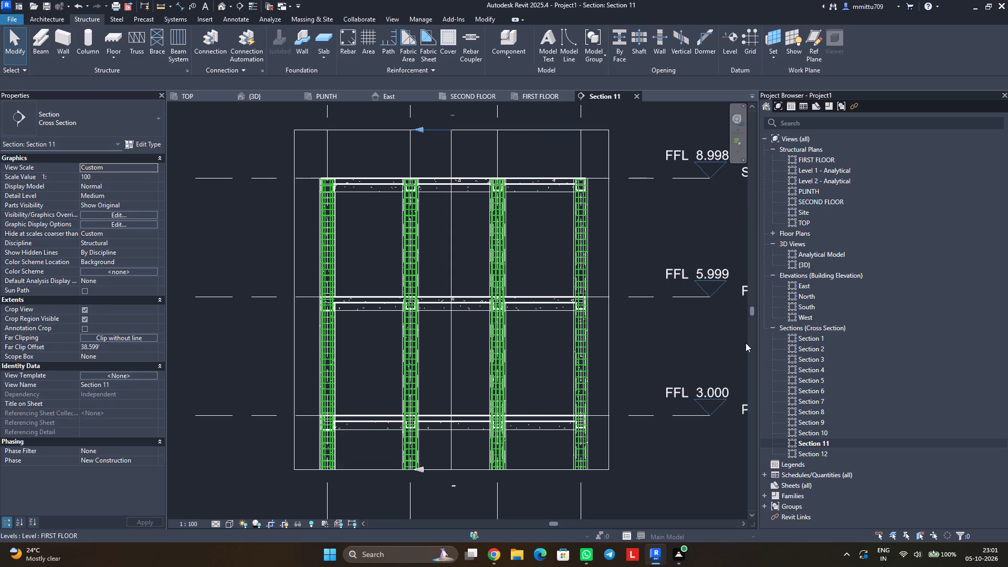
Open Section 12 and examine the beam depths along the FIRST FLOOR level around grids B and C.
triple_click(800, 453)
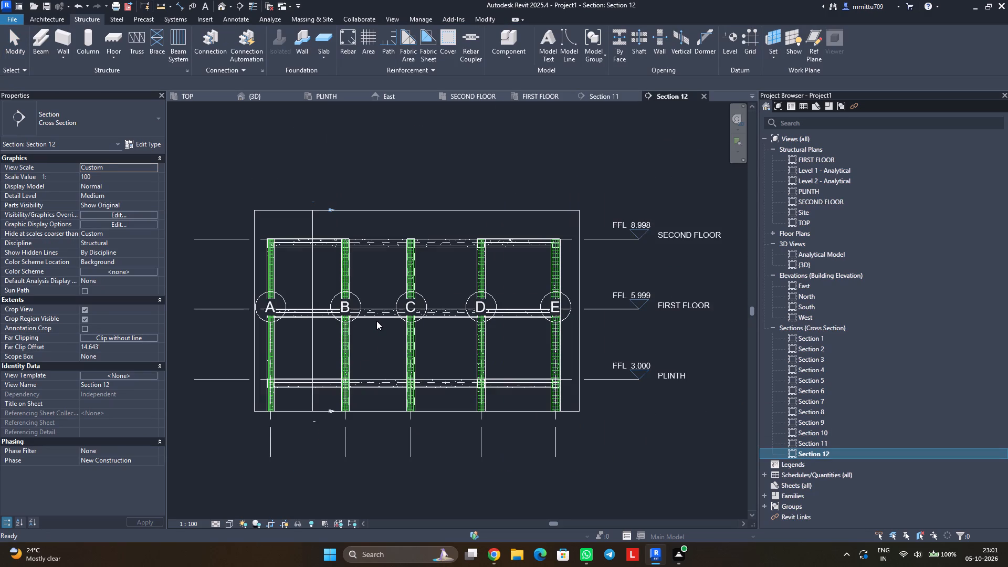
scroll(375, 320, "up", 7)
scroll(375, 320, "down", 1)
scroll(375, 320, "up", 3)
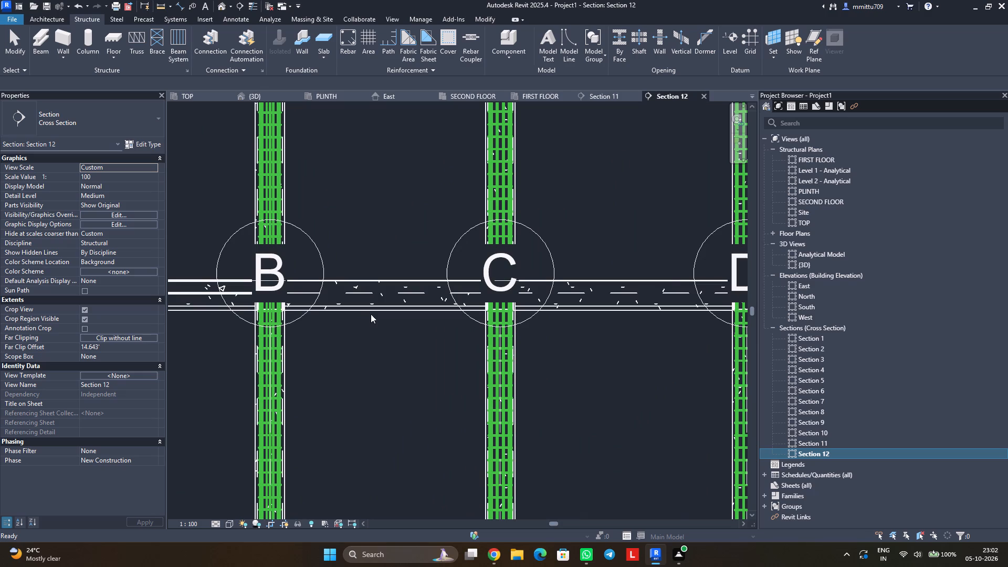
scroll(359, 370, "down", 4)
middle_click_drag(352, 372, 443, 351)
scroll(435, 352, "down", 6)
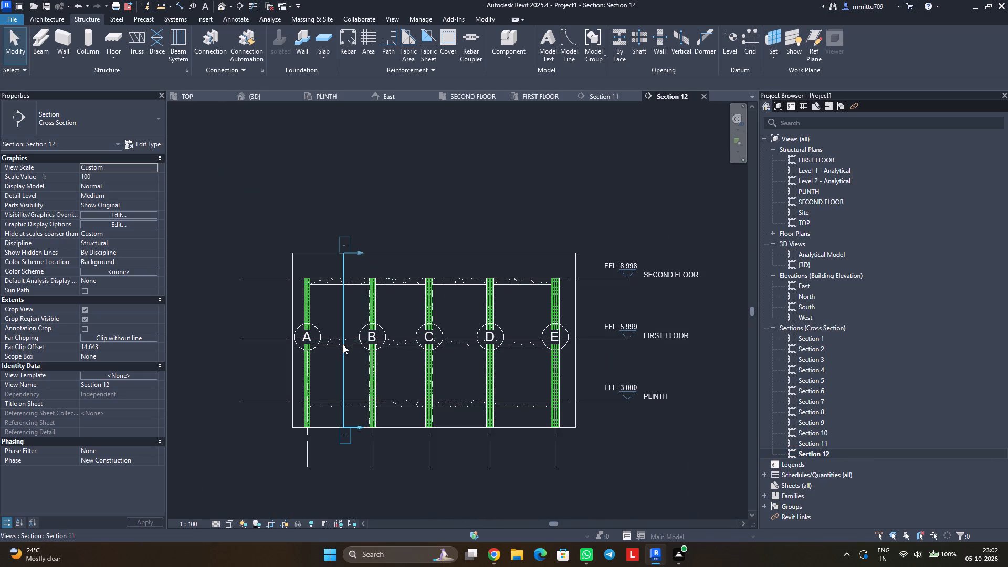
Inspect the FIRST FLOOR slab and the individual beams between the grids at PLINTH, FIRST FLOOR and SECOND FLOOR levels in Section 12.
left_click(349, 338)
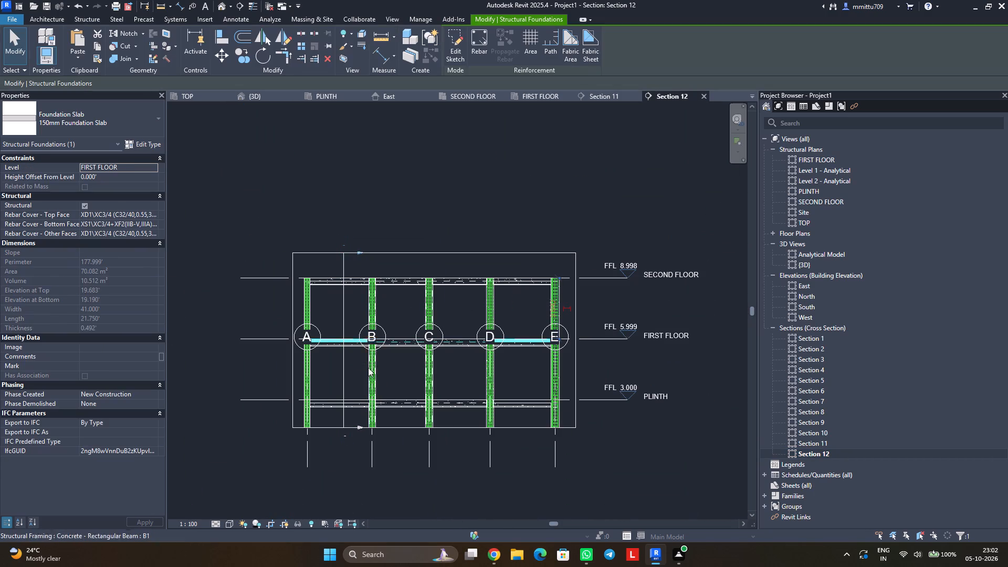
left_click(395, 376)
left_click(407, 343)
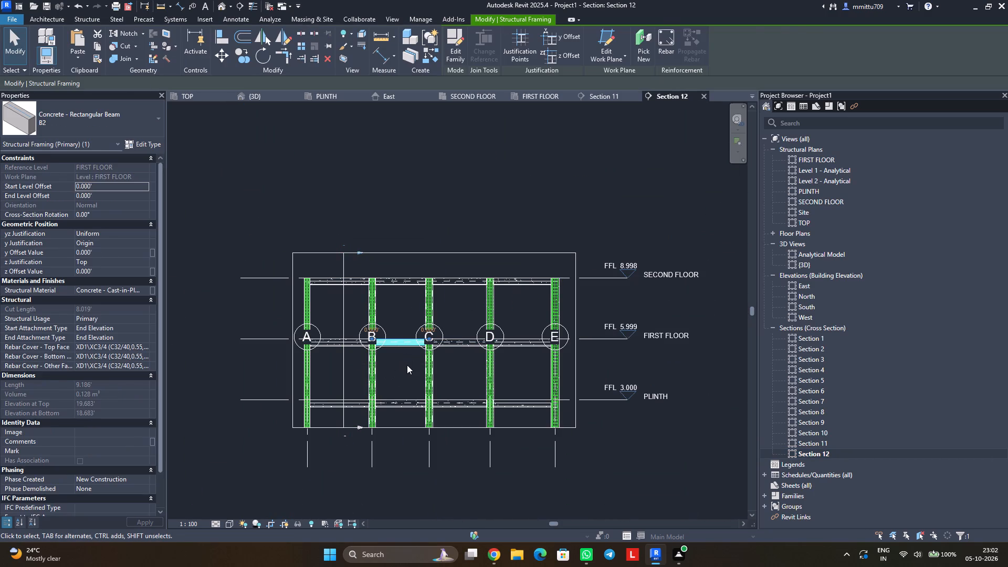
left_click(407, 365)
left_click(395, 401)
left_click(399, 379)
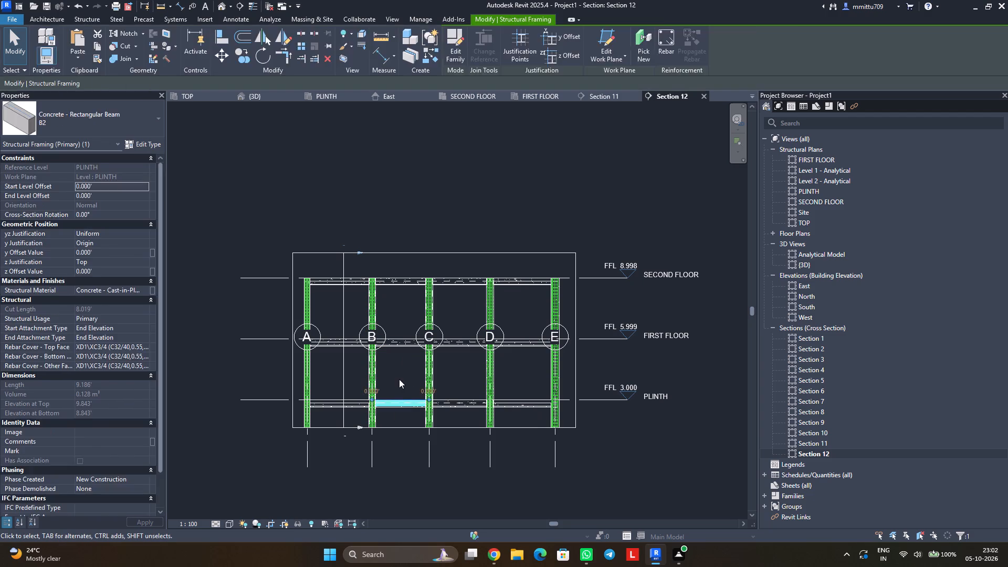
left_click(457, 285)
left_click(457, 340)
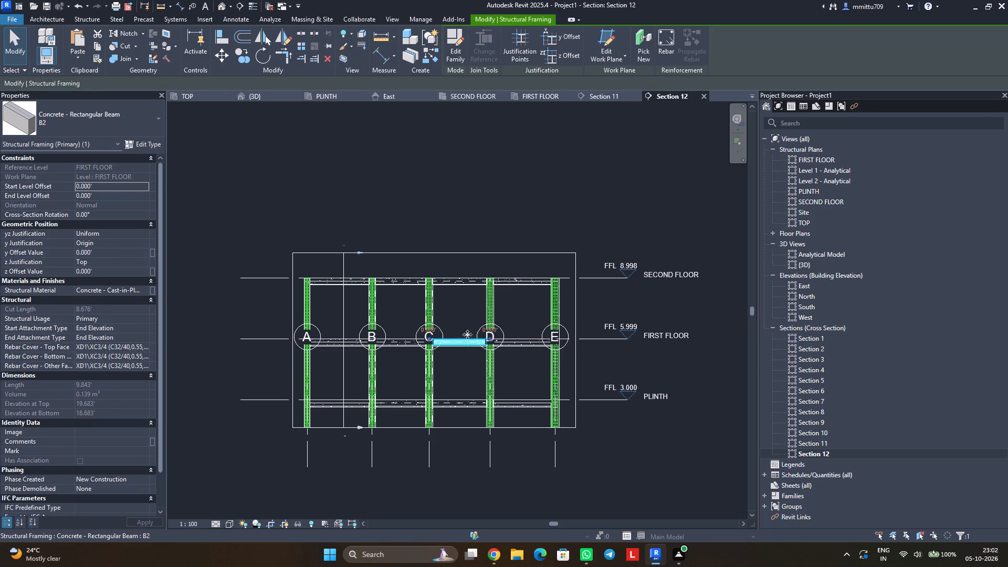
left_click(526, 281)
left_click(516, 312)
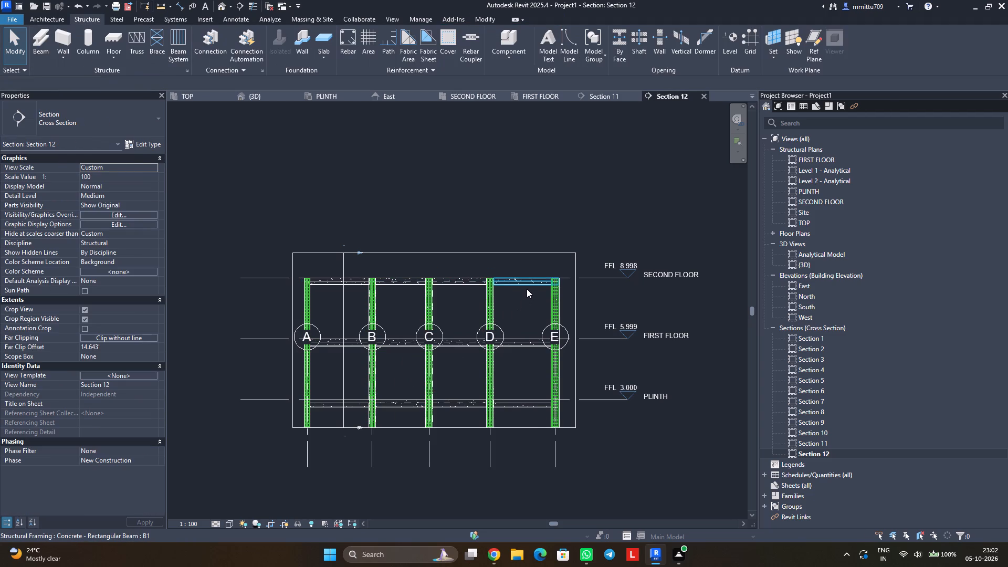
left_click(527, 287)
left_click(513, 313)
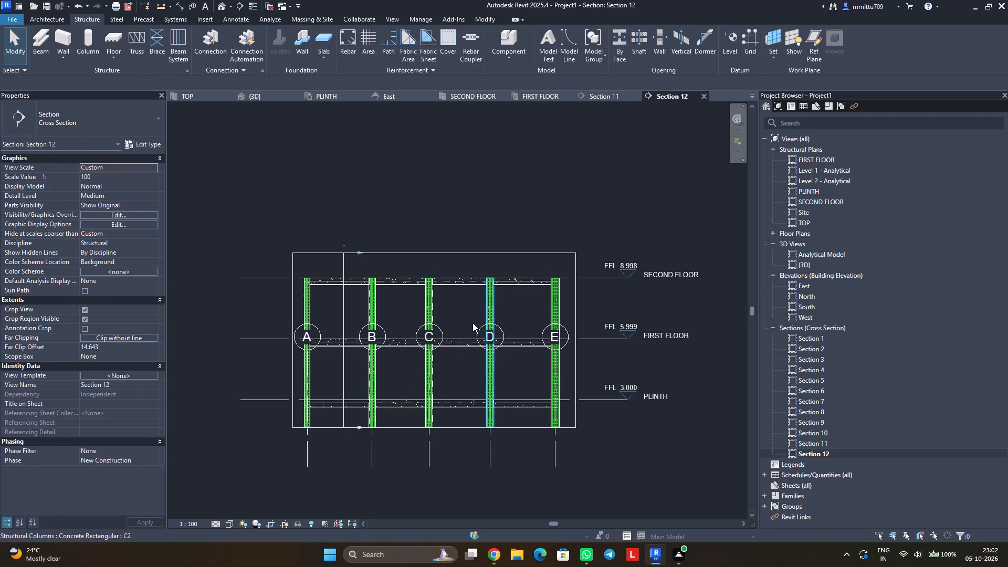
Examine the SECOND FLOOR beams and column junctions around grids A and B in Section 12.
scroll(336, 288, "up", 5)
scroll(336, 288, "down", 1)
scroll(336, 288, "up", 3)
scroll(336, 288, "down", 1)
scroll(336, 288, "up", 2)
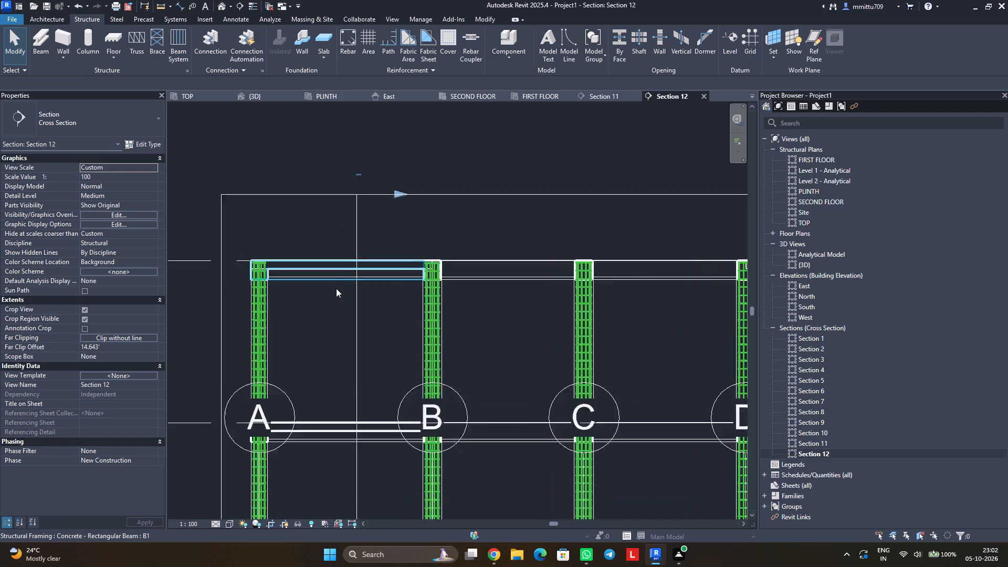
scroll(336, 288, "up", 6)
scroll(336, 288, "down", 1)
scroll(336, 288, "up", 2)
scroll(336, 288, "down", 1)
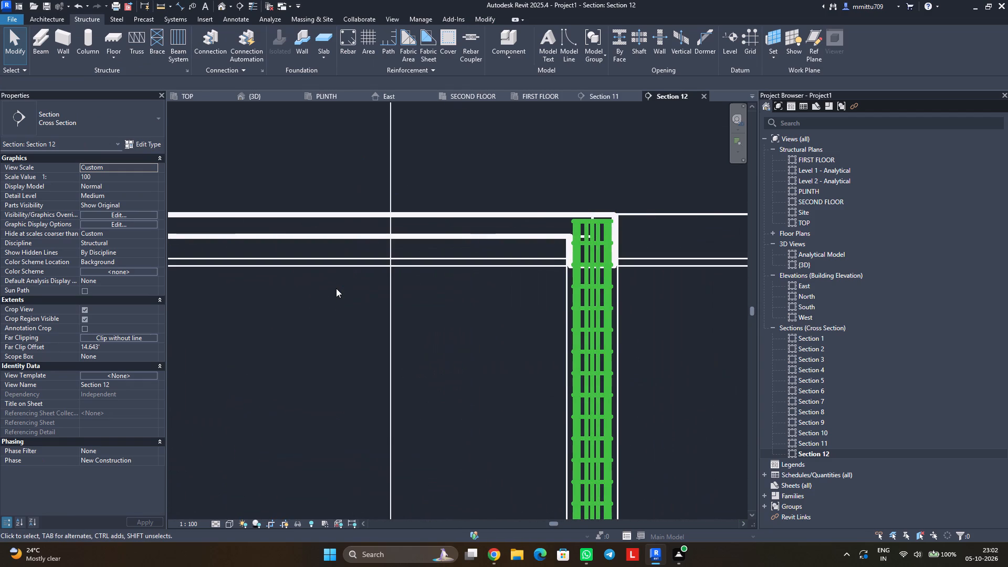
scroll(336, 288, "down", 11)
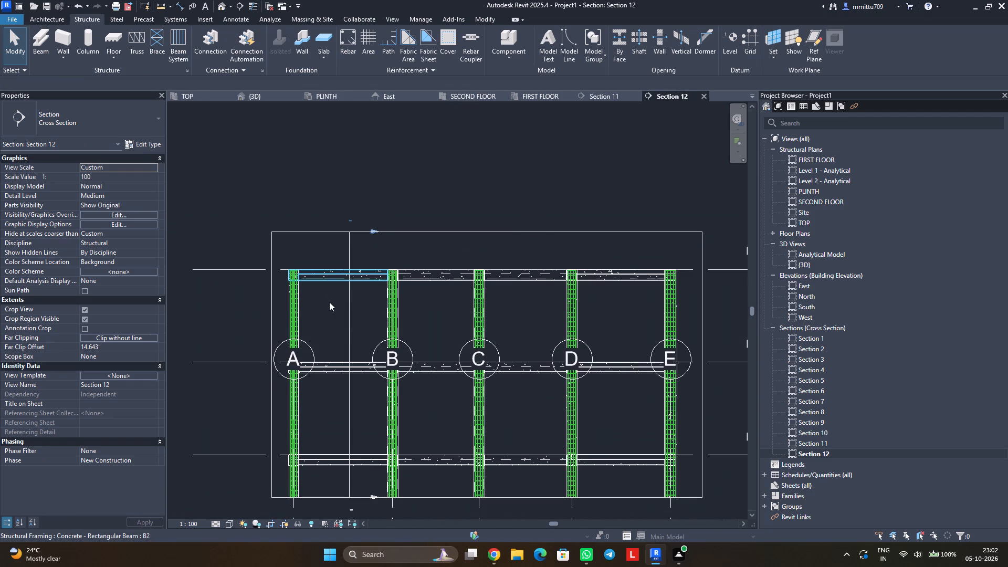
Temporarily hide everything except the Structural Framing in Section 12, filtering the whole-frame selection by category.
middle_click_drag(379, 375, 386, 284)
scroll(386, 284, "down", 1)
left_click_drag(676, 432, 377, 252)
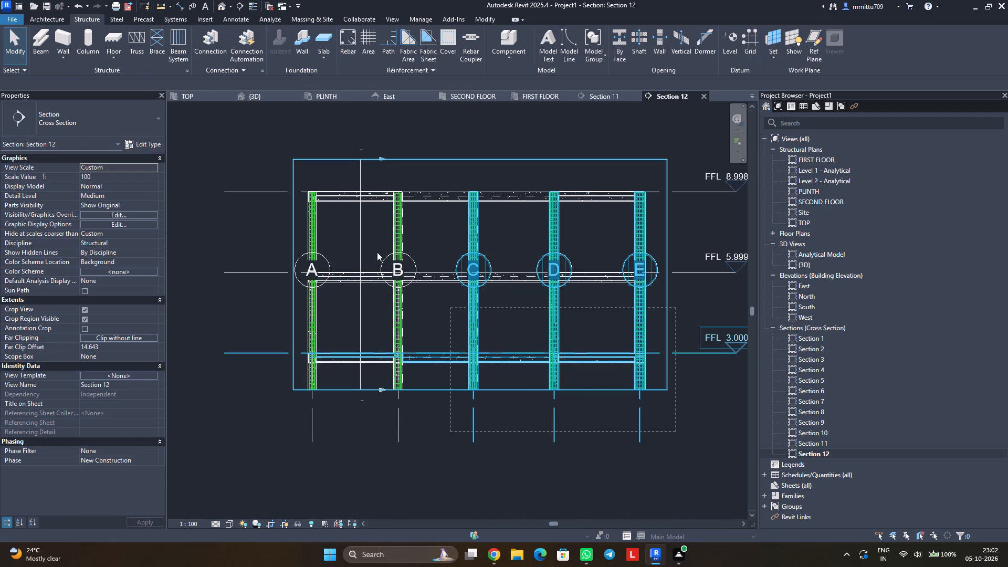
left_click_drag(377, 252, 272, 153)
left_click(454, 52)
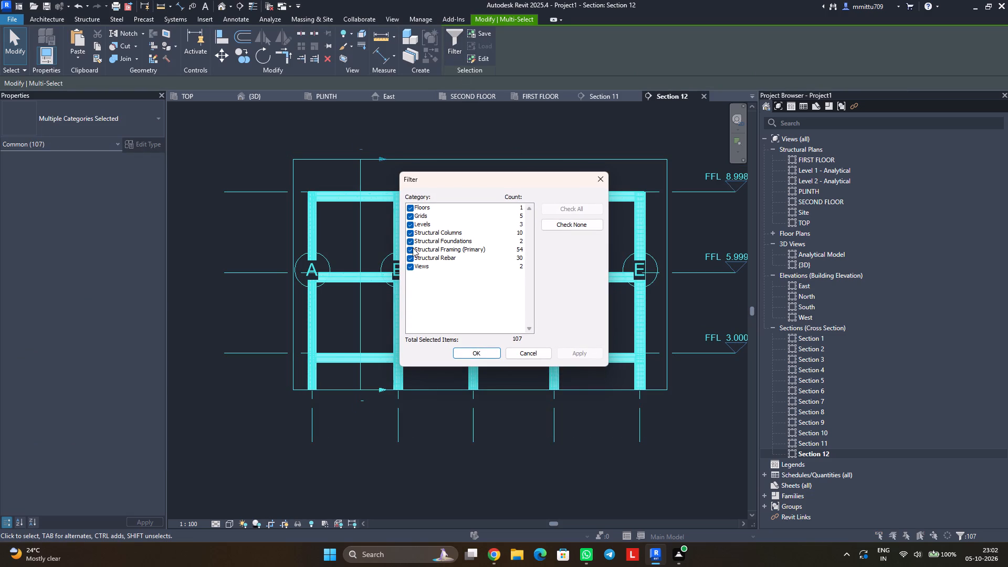
left_click(408, 251)
left_click(485, 355)
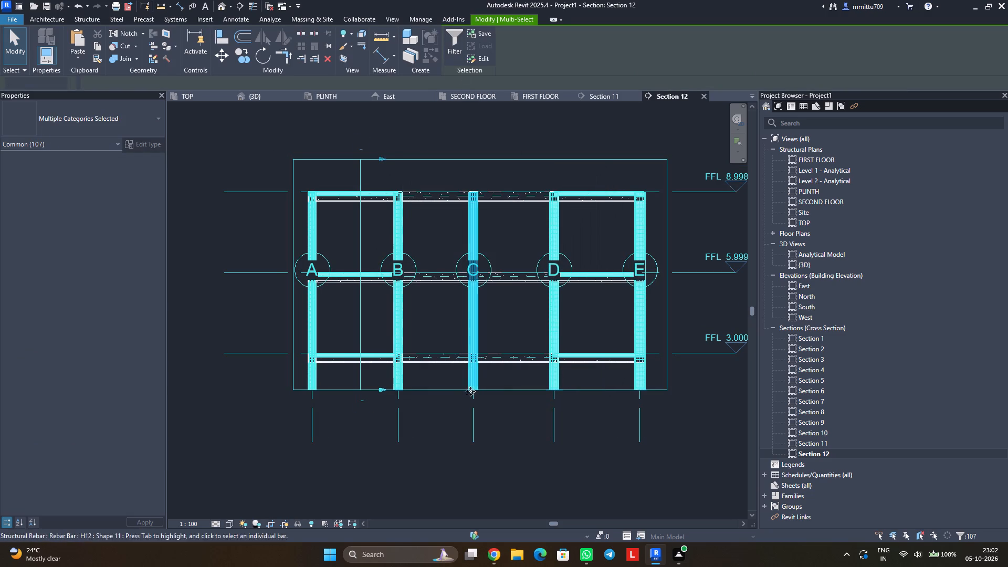
type("HH")
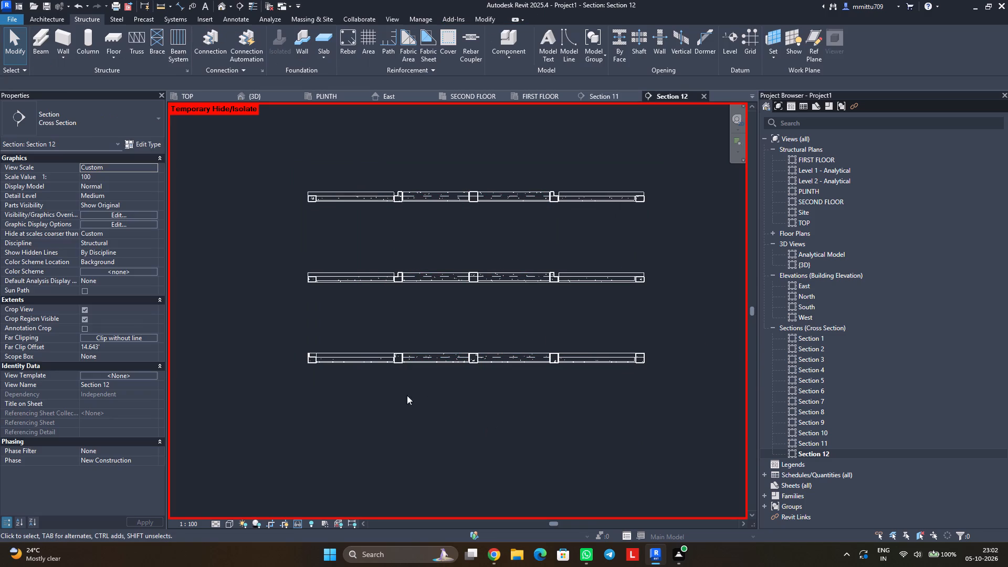
Inspect the FIRST FLOOR beams meeting at grid B in the isolated Section 12, selecting the cut B1 beam and its neighbours.
scroll(367, 270, "up", 6)
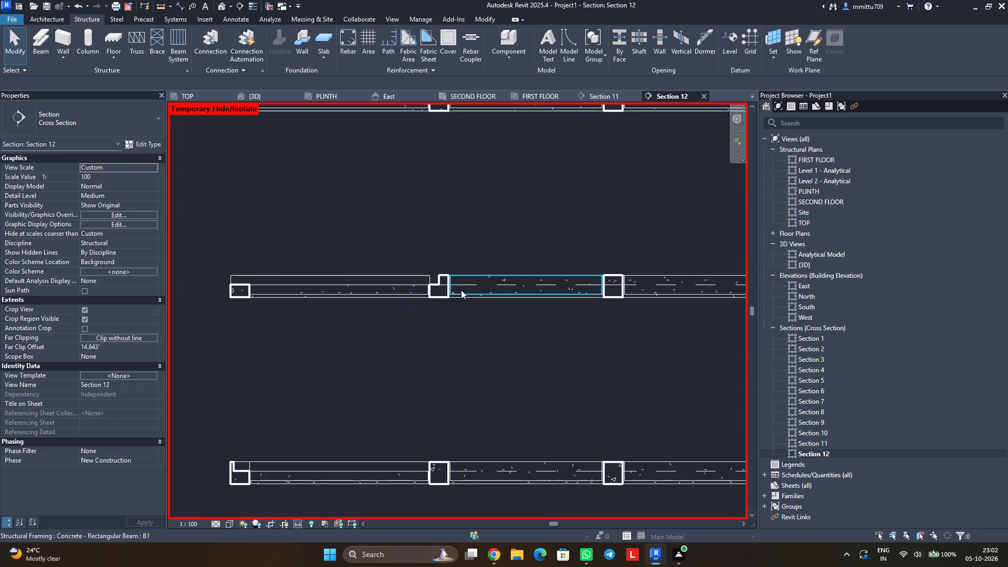
scroll(461, 290, "up", 5)
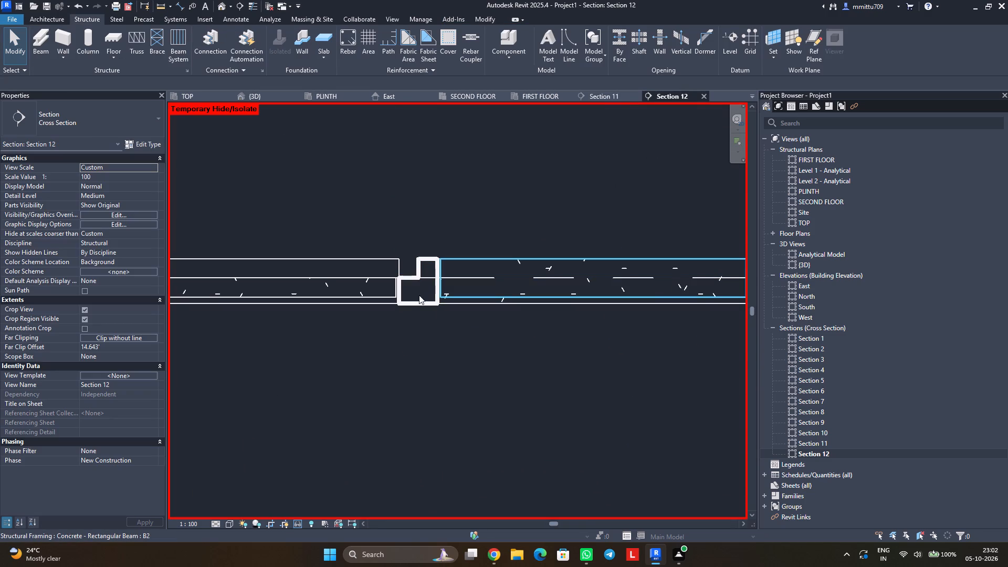
left_click(417, 289)
left_click(418, 331)
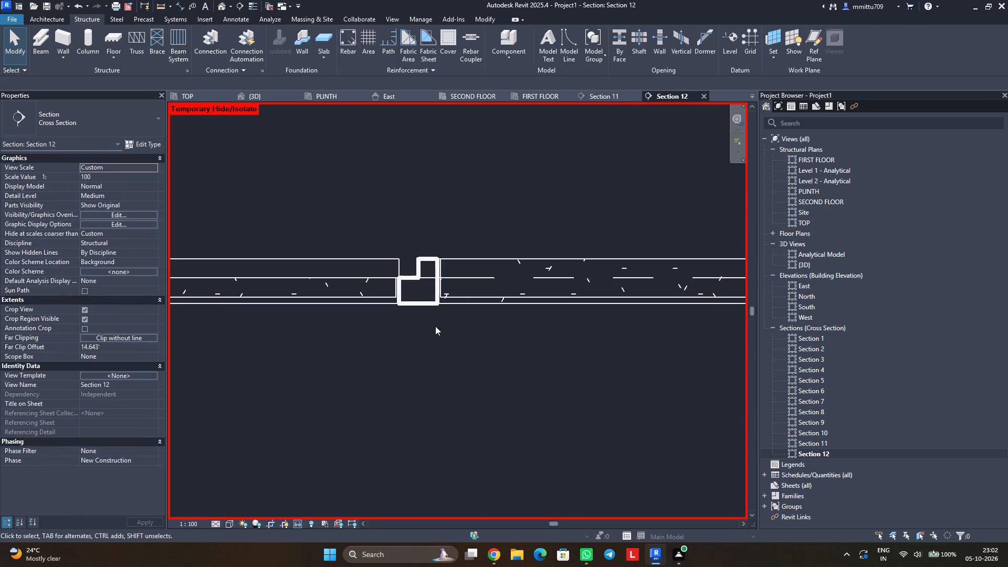
left_click(445, 303)
left_click(453, 343)
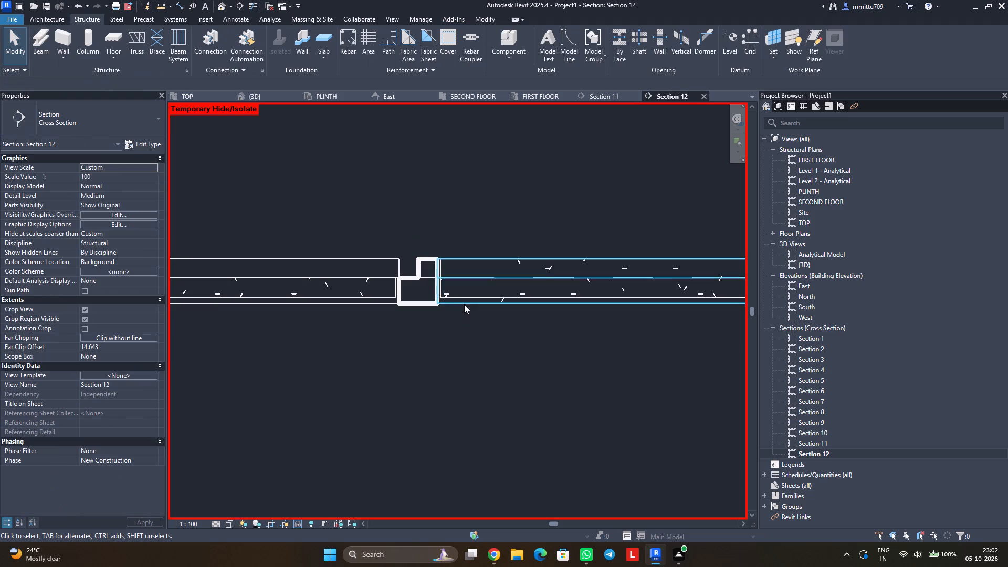
left_click(467, 297)
left_click(450, 365)
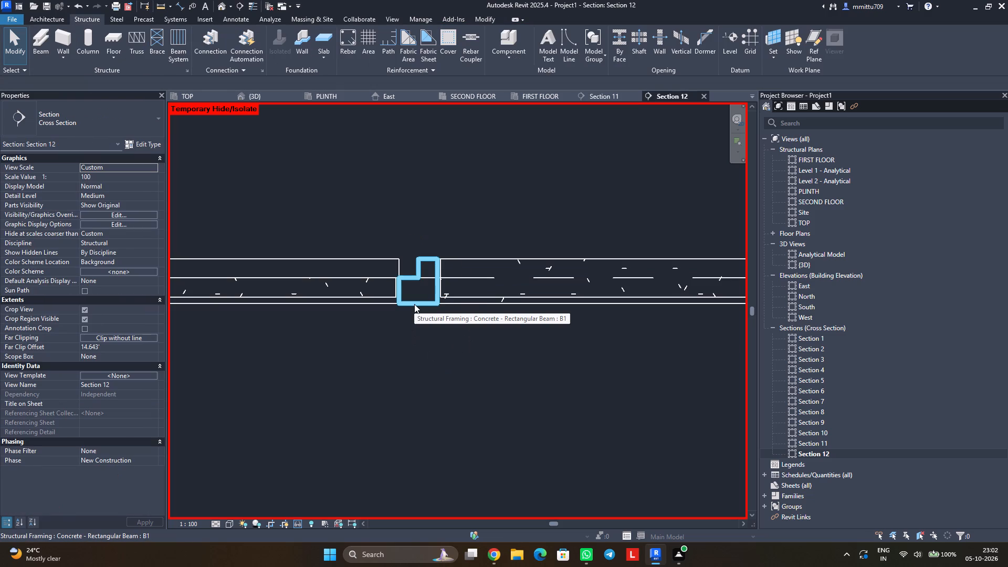
Compare the isolated beam profiles at PLINTH, FIRST FLOOR and SECOND FLOOR, focusing on the FIRST FLOOR beams between grids A and B.
scroll(414, 304, "down", 6)
scroll(414, 304, "up", 1)
scroll(414, 304, "down", 4)
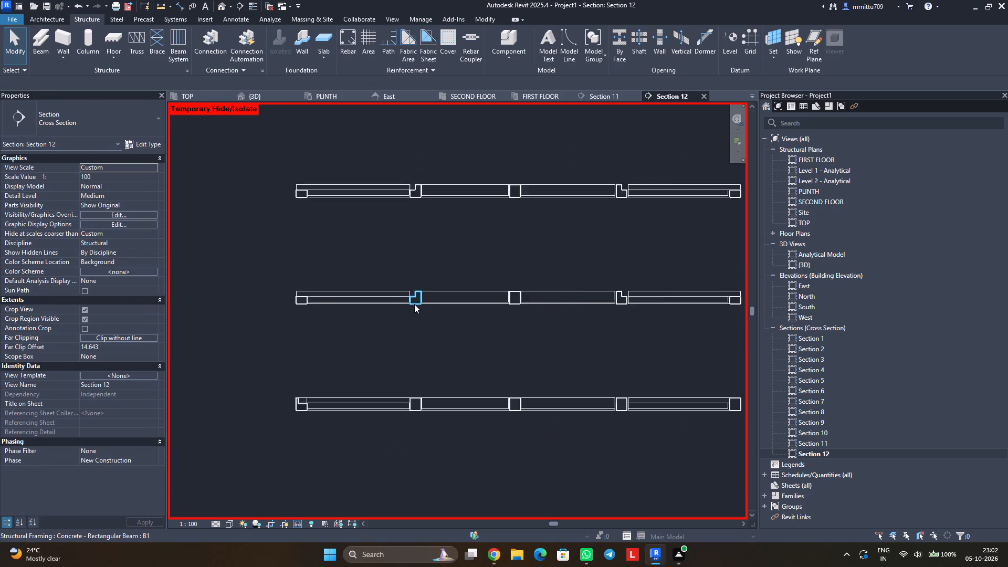
scroll(414, 304, "down", 1)
scroll(359, 300, "up", 1)
scroll(359, 300, "down", 1)
scroll(359, 300, "up", 3)
scroll(359, 300, "down", 1)
scroll(359, 300, "up", 3)
scroll(359, 300, "down", 1)
scroll(359, 300, "up", 4)
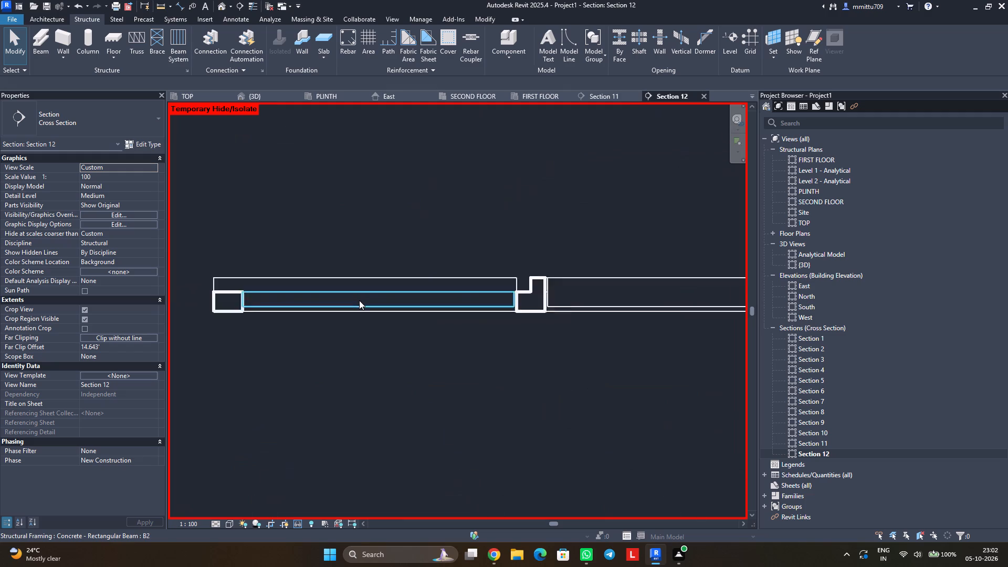
scroll(359, 300, "up", 1)
scroll(359, 300, "down", 7)
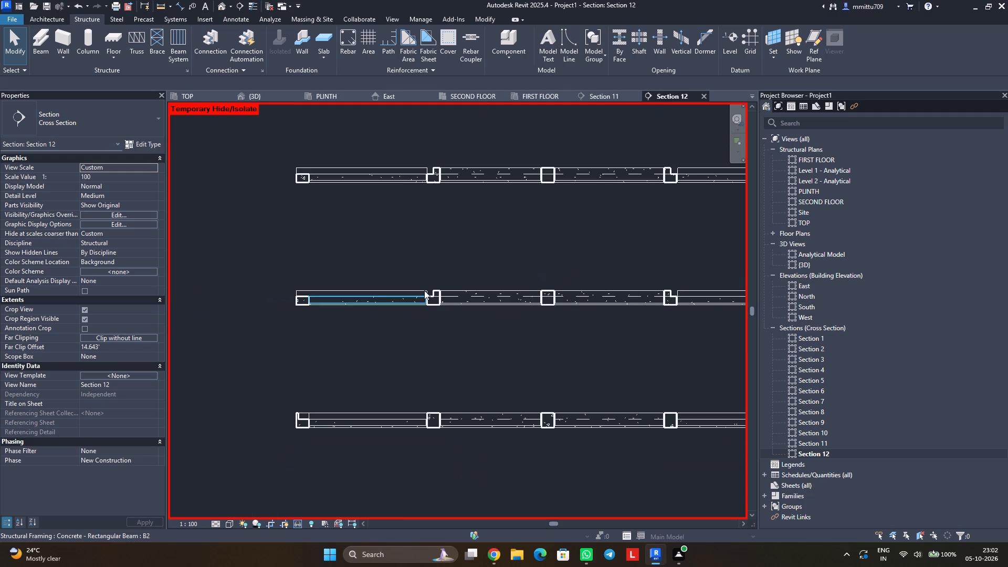
scroll(425, 290, "up", 9)
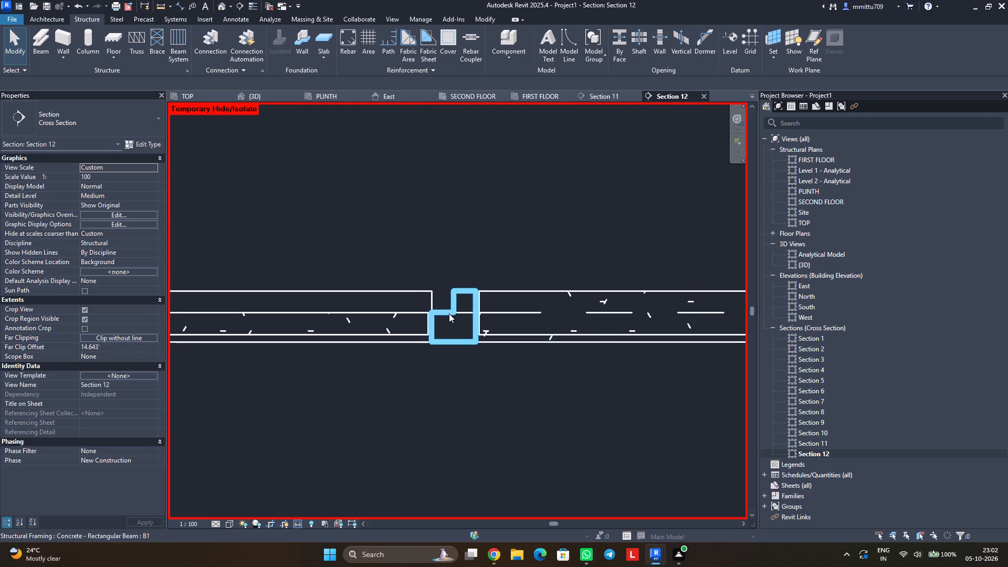
scroll(449, 313, "down", 1)
scroll(449, 313, "up", 1)
scroll(449, 313, "down", 7)
scroll(449, 313, "up", 1)
scroll(449, 313, "down", 5)
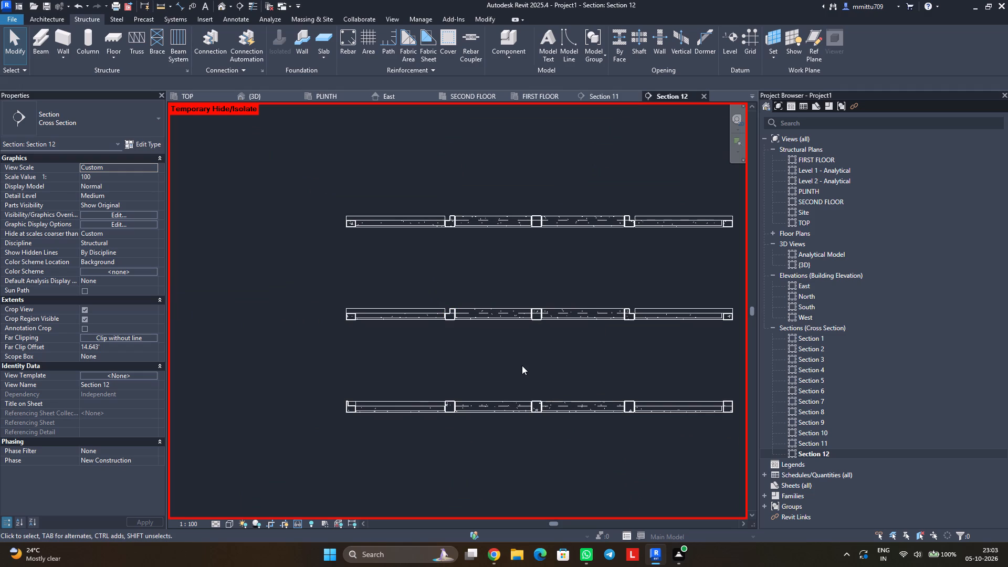
Reset the temporary hide/isolate in Section 12 so the whole frame is displayed.
type("HR")
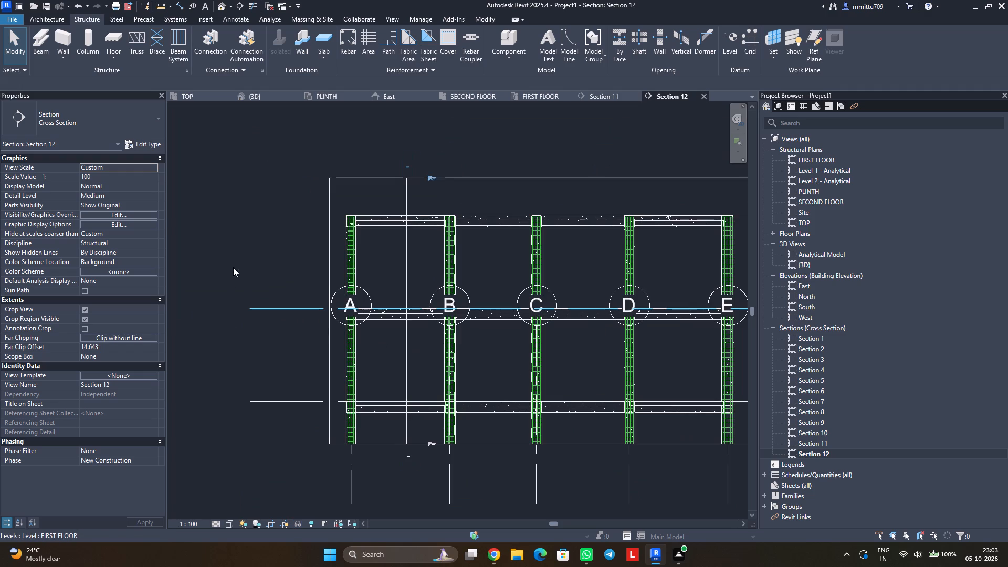
left_click(233, 267)
Close the Section 11 and Section 12 views and look over the FIRST FLOOR plan's section lines and openings.
left_click(633, 94)
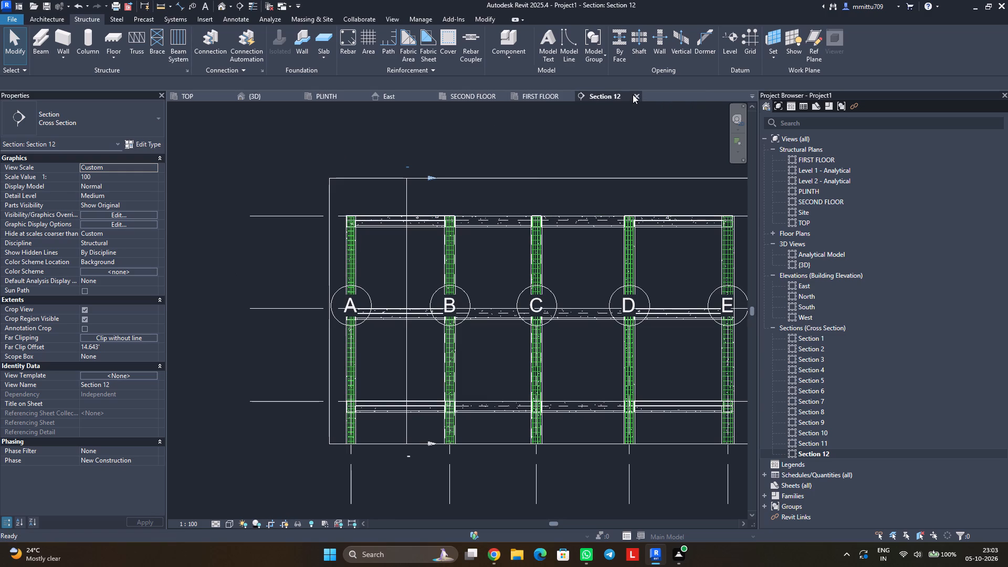
left_click(633, 94)
middle_click_drag(328, 376, 405, 345)
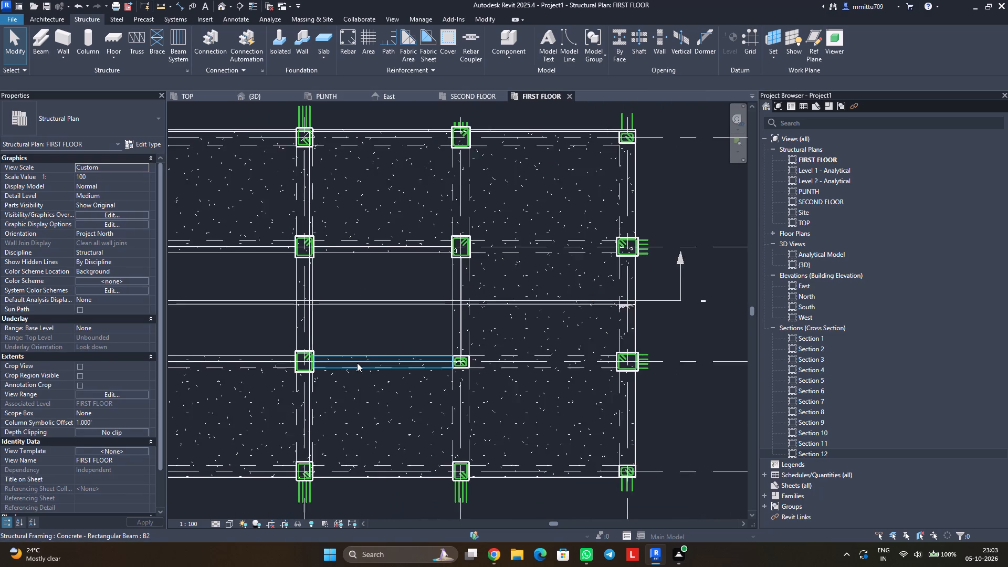
scroll(347, 364, "down", 5)
scroll(275, 392, "down", 1)
middle_click_drag(296, 384, 317, 378)
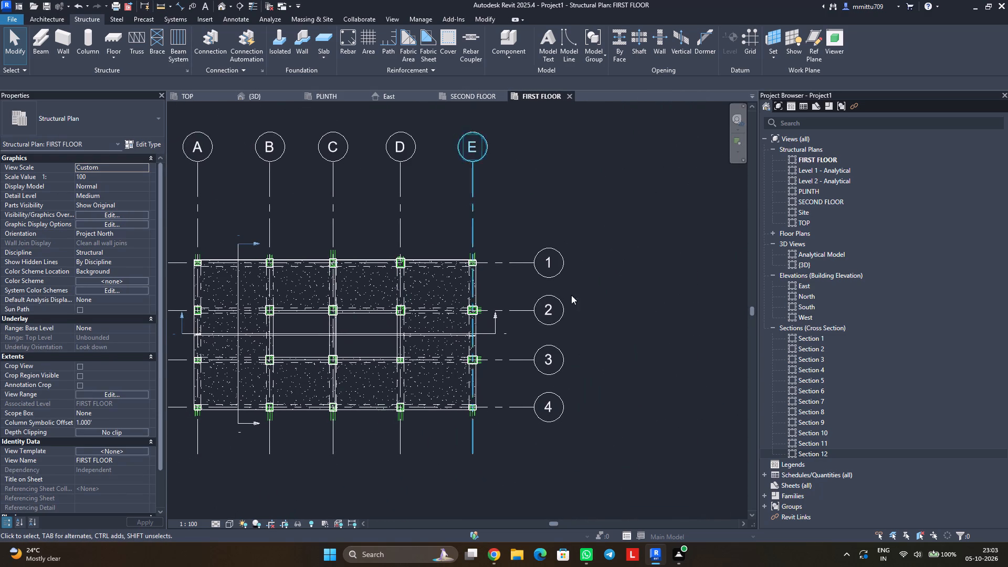
Open Section 11 and inspect the FIRST FLOOR B1 beam between grids 1 and 2.
double_click(831, 444)
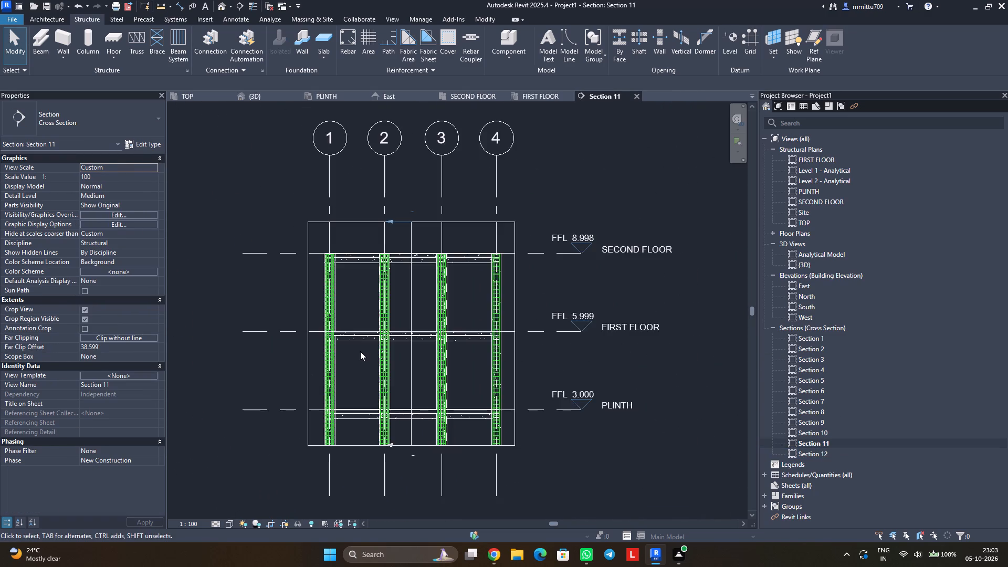
scroll(360, 351, "up", 3)
scroll(352, 330, "down", 1)
scroll(352, 330, "up", 9)
scroll(352, 330, "down", 1)
scroll(352, 330, "up", 1)
scroll(352, 330, "down", 1)
scroll(352, 330, "up", 1)
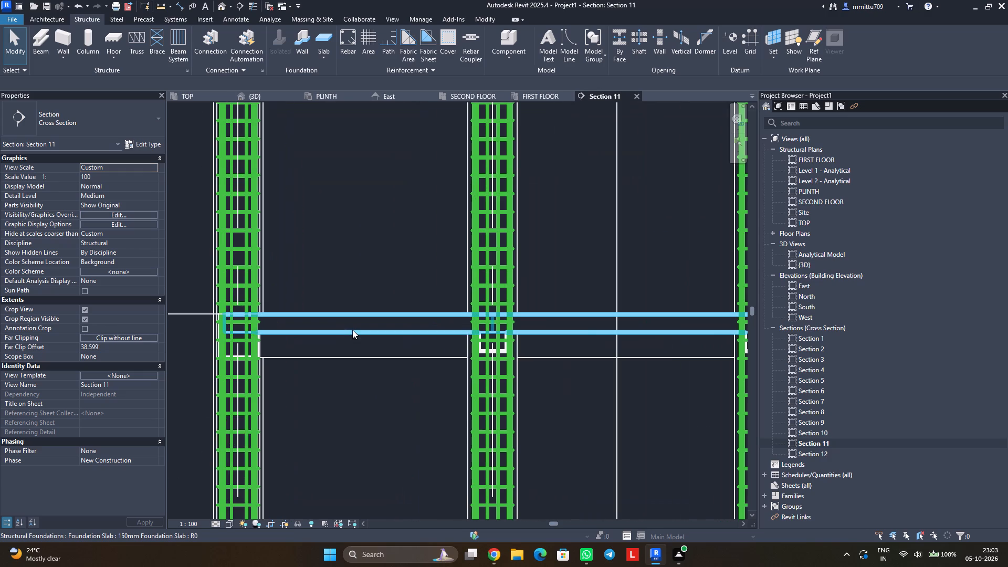
left_click(353, 354)
left_click(353, 390)
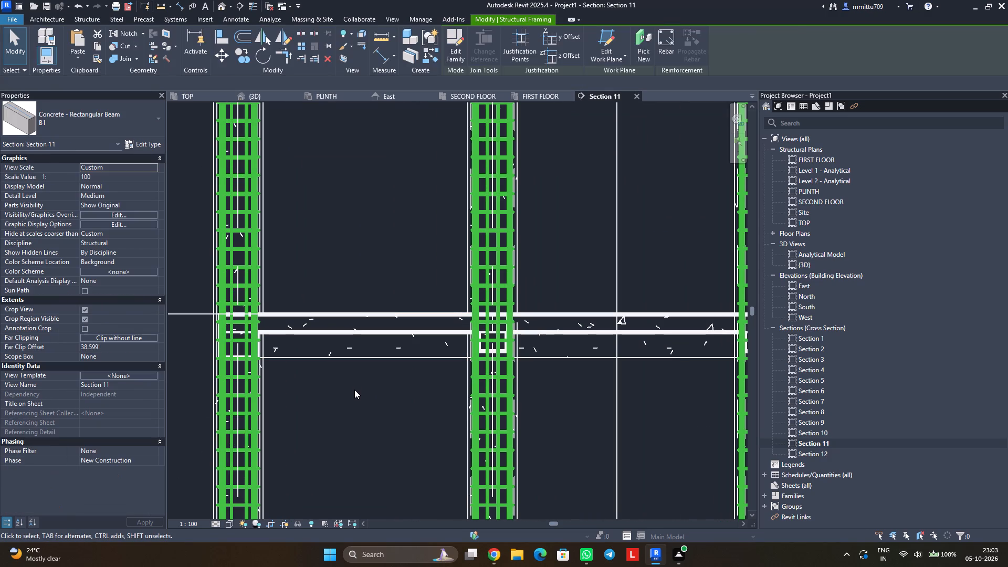
Compare the FIRST FLOOR B1 beams between grids 1–2 and 2–3 in Section 11 by selecting each in turn.
left_click(575, 364)
left_click(575, 355)
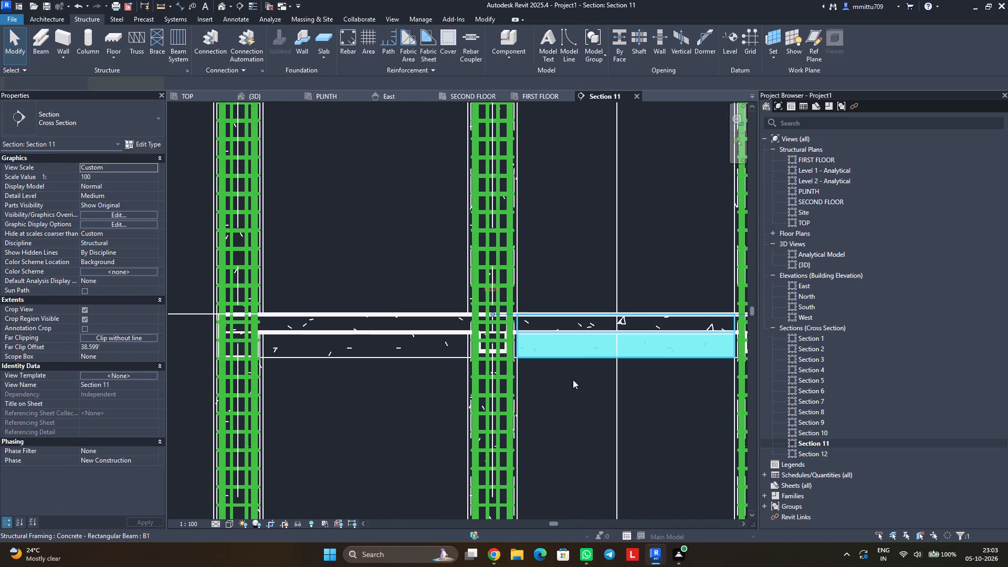
left_click(565, 395)
left_click(433, 361)
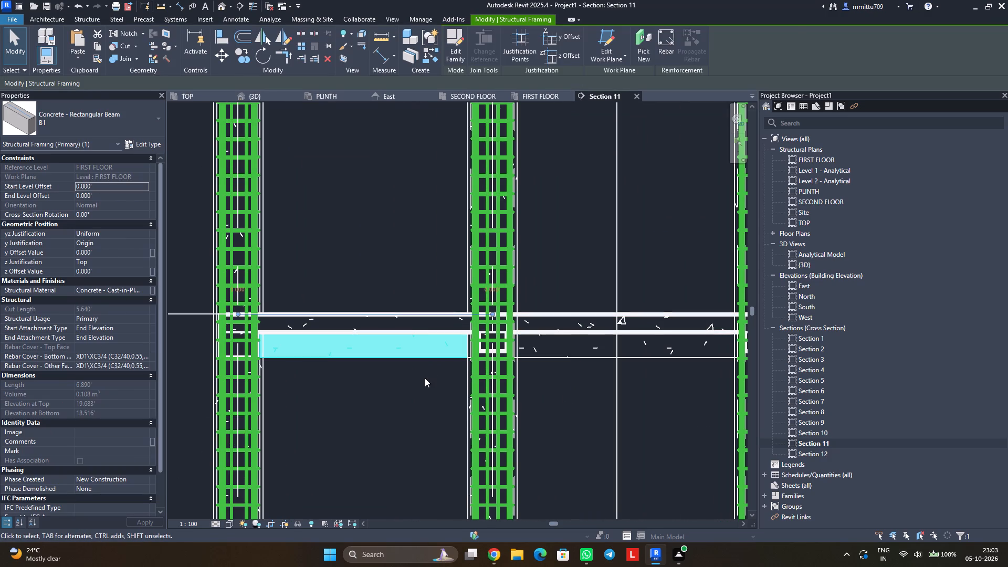
key("Escape")
left_click(564, 355)
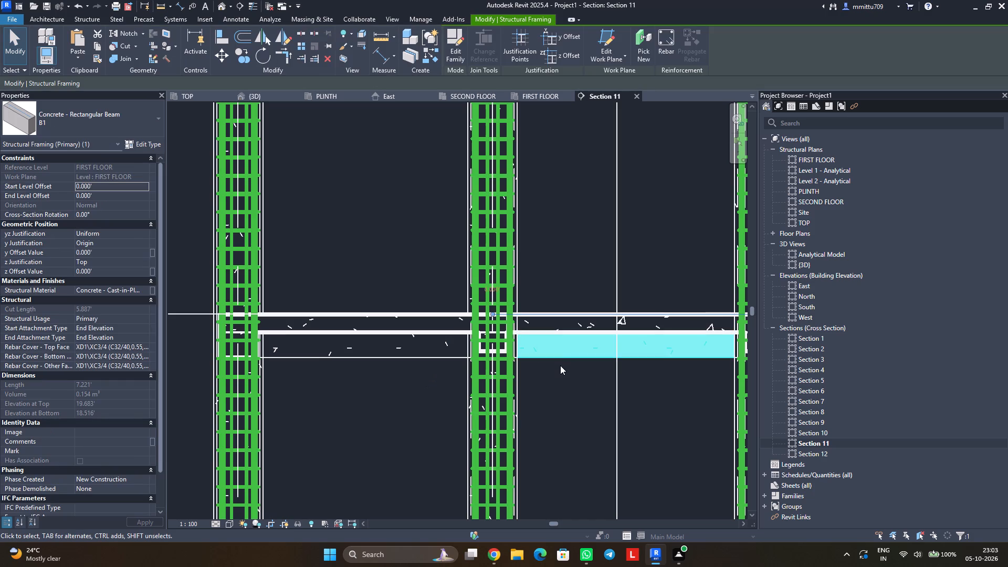
key("Escape")
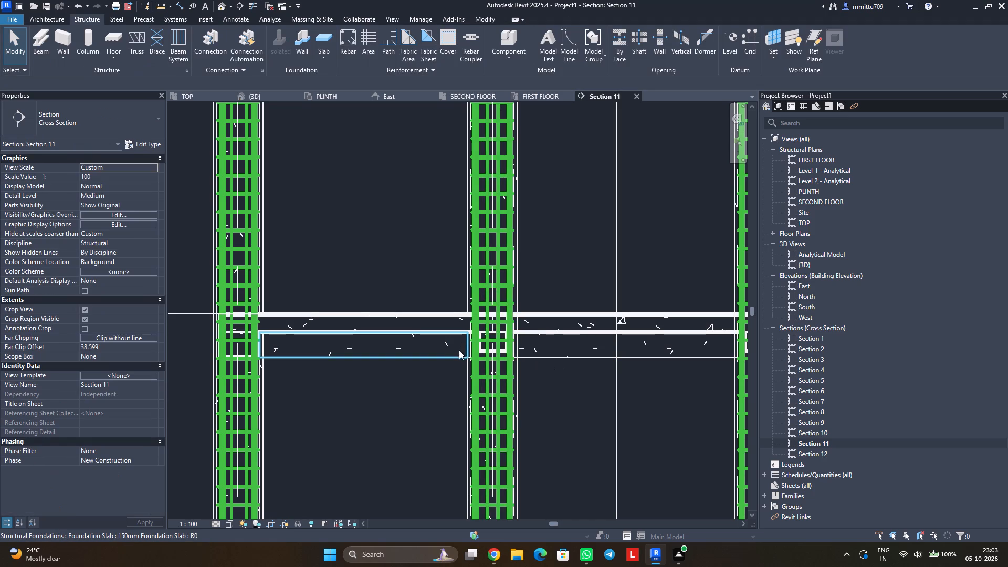
left_click(454, 354)
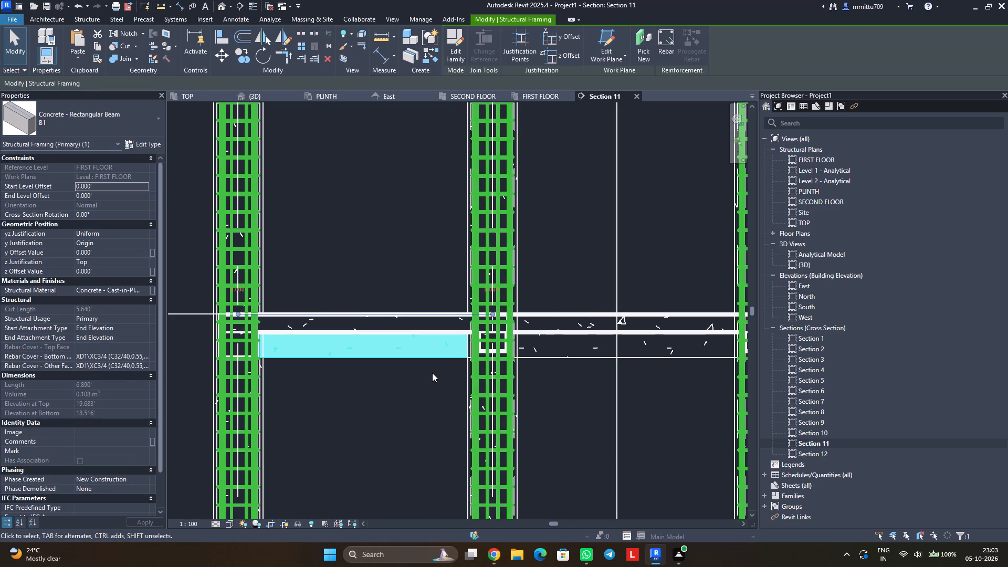
key("Escape")
left_click(550, 361)
key("Escape")
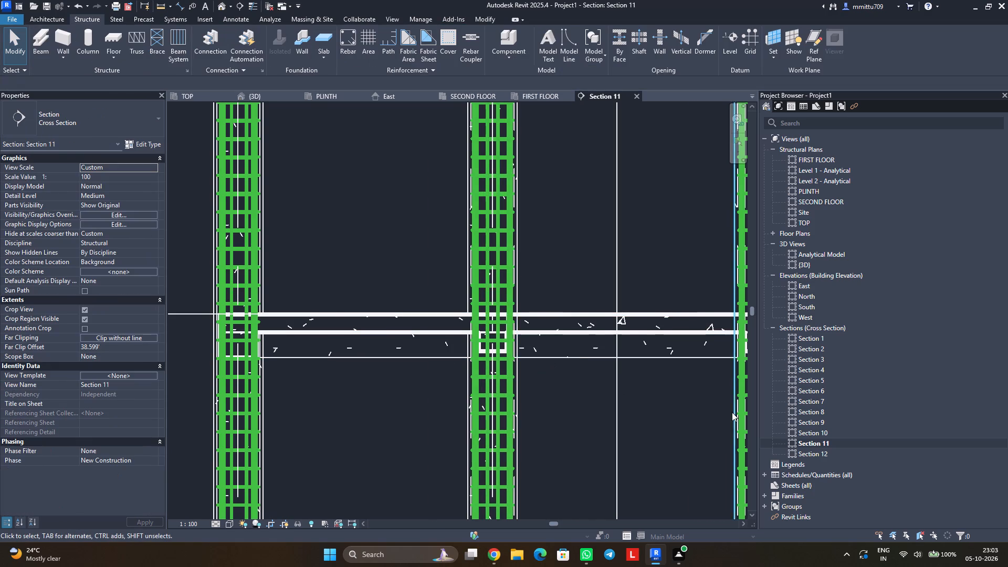
Check the FIRST FLOOR B1 beam between grids 3 and 4, and review the beams across the Section 11 frame.
middle_click_drag(729, 412, 500, 398)
left_click(628, 348)
key("Escape")
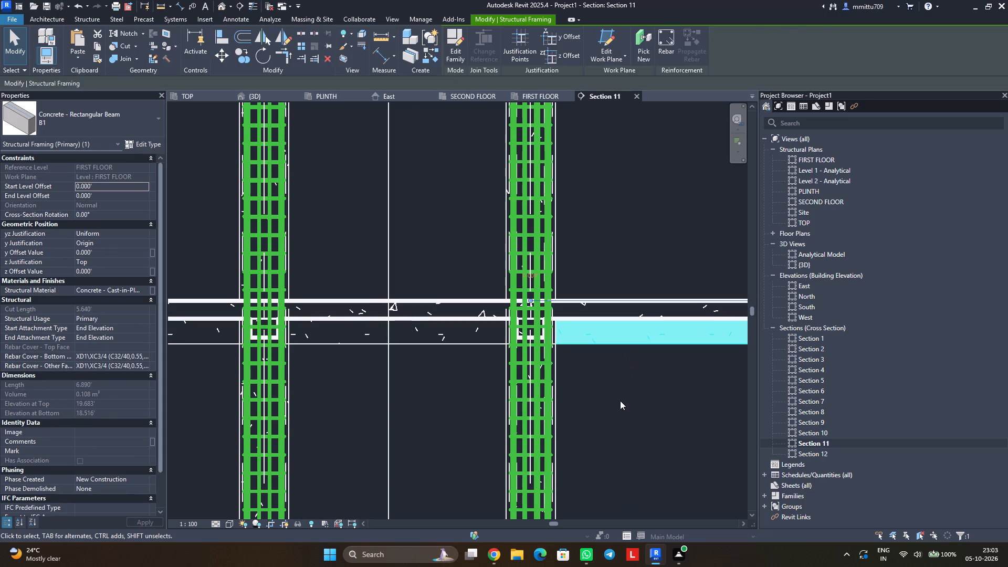
scroll(619, 401, "up", 1)
scroll(618, 401, "down", 2)
scroll(618, 401, "up", 1)
scroll(618, 401, "down", 8)
middle_click_drag(616, 396, 546, 395)
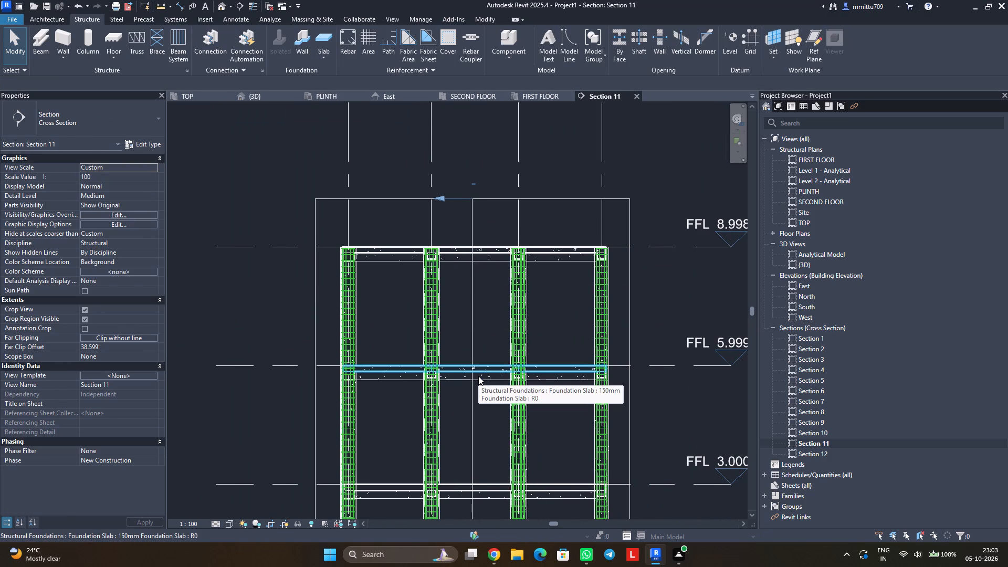
scroll(412, 367, "up", 1)
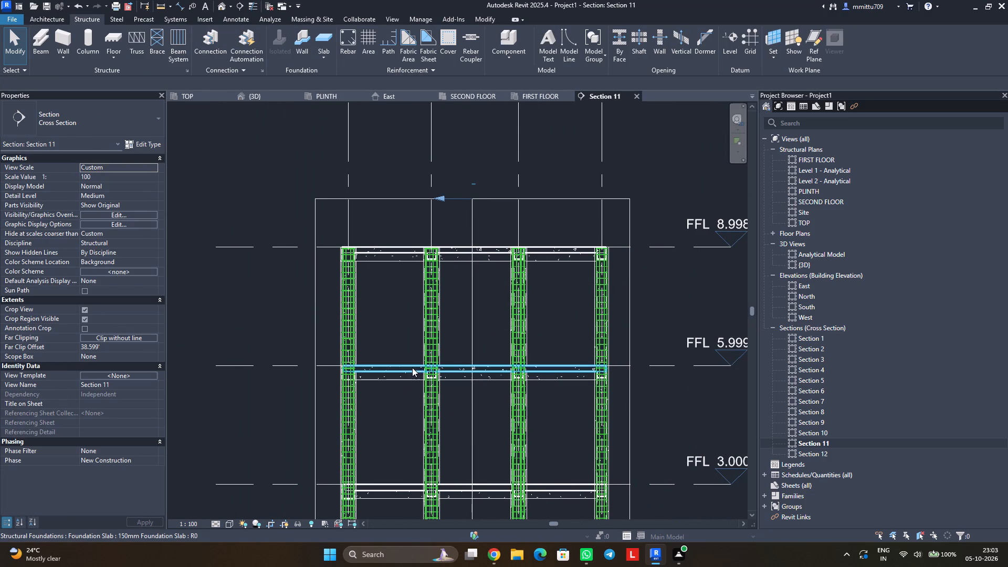
scroll(412, 367, "up", 5)
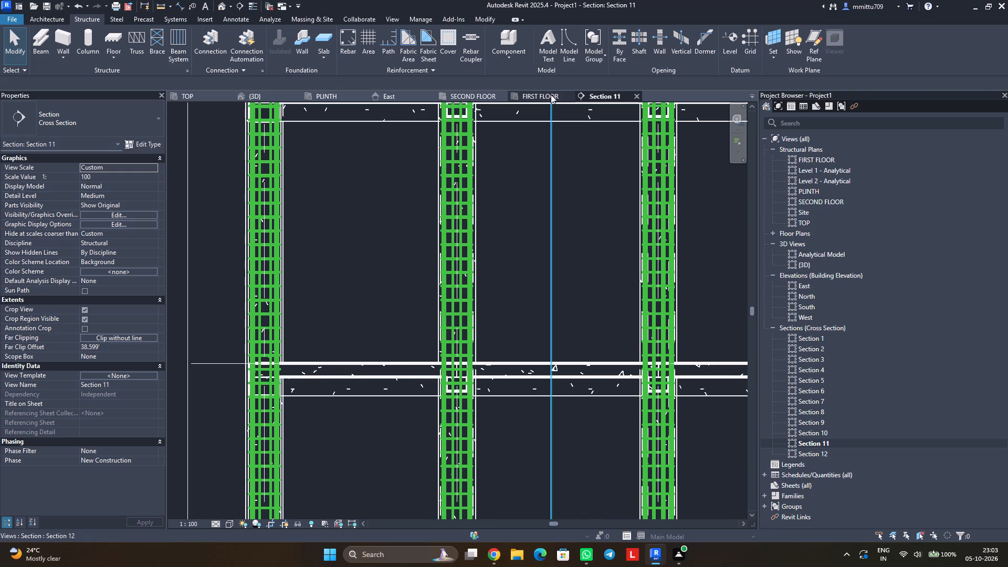
Open Section 12 and examine the FIRST FLOOR B2 beam between grids D and E.
double_click(813, 453)
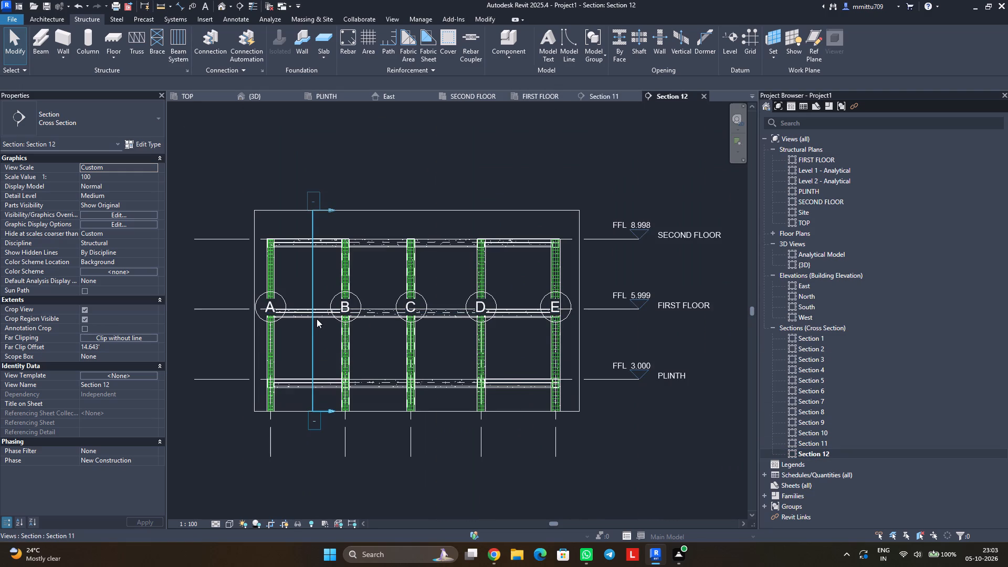
scroll(315, 307, "up", 6)
scroll(315, 307, "down", 1)
scroll(315, 307, "up", 1)
scroll(315, 307, "down", 2)
scroll(315, 307, "up", 1)
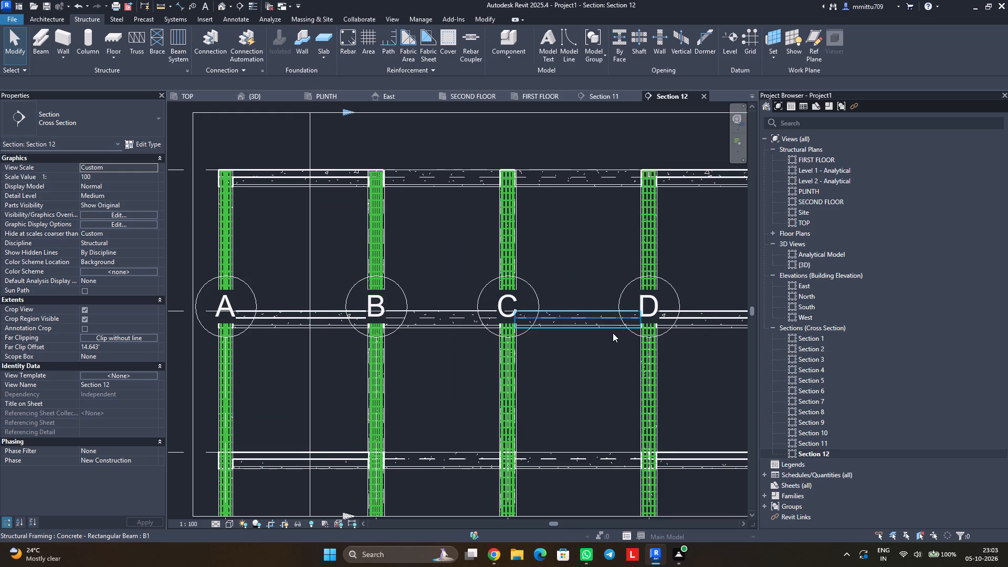
left_click(675, 332)
left_click(692, 349)
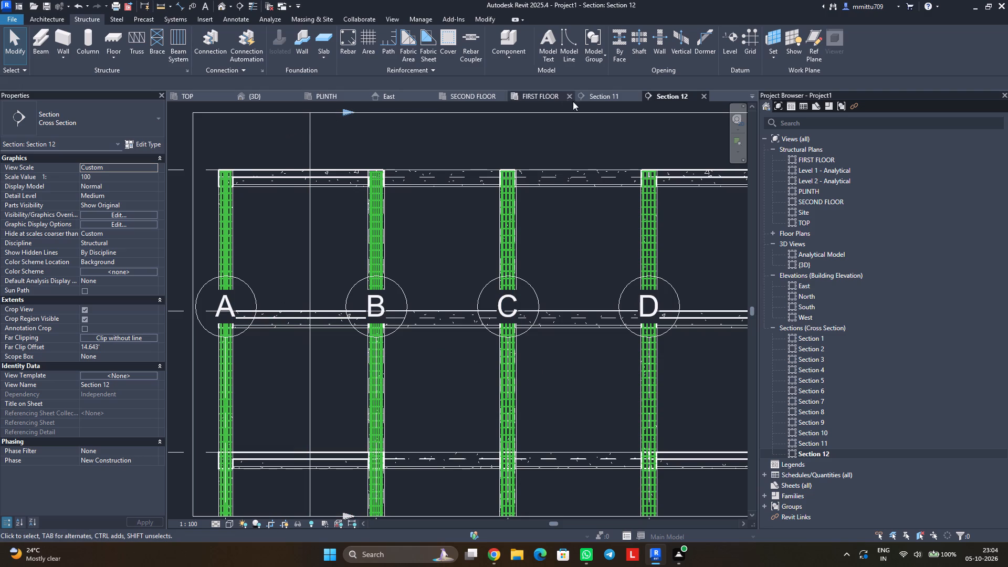
Return to Section 11 and look over the whole frame from PLINTH to SECOND FLOOR.
left_click(594, 100)
scroll(509, 299, "down", 5)
middle_click_drag(512, 330, 447, 307)
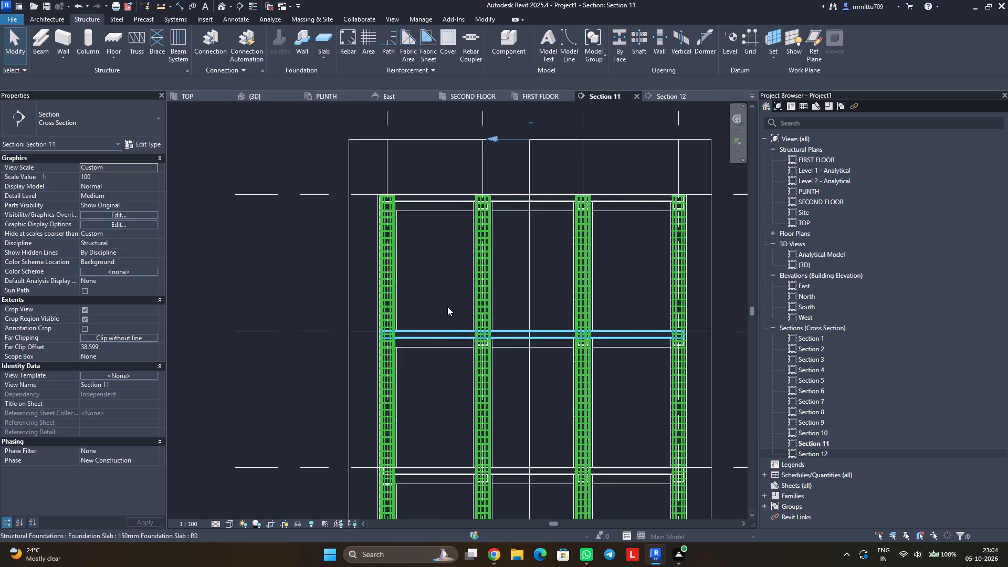
middle_click_drag(447, 307, 437, 302)
scroll(442, 304, "down", 2)
middle_click_drag(470, 327, 467, 312)
scroll(467, 312, "up", 1)
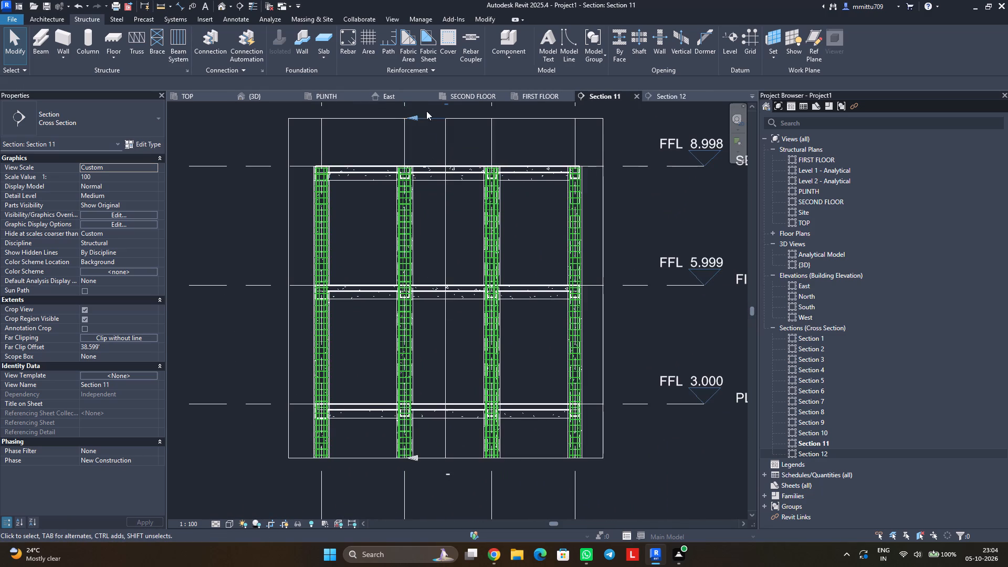
On the PLINTH plan, start a stair up to FIRST FLOOR with a sketched run and a rectangular boundary.
left_click(311, 99)
scroll(380, 354, "down", 3)
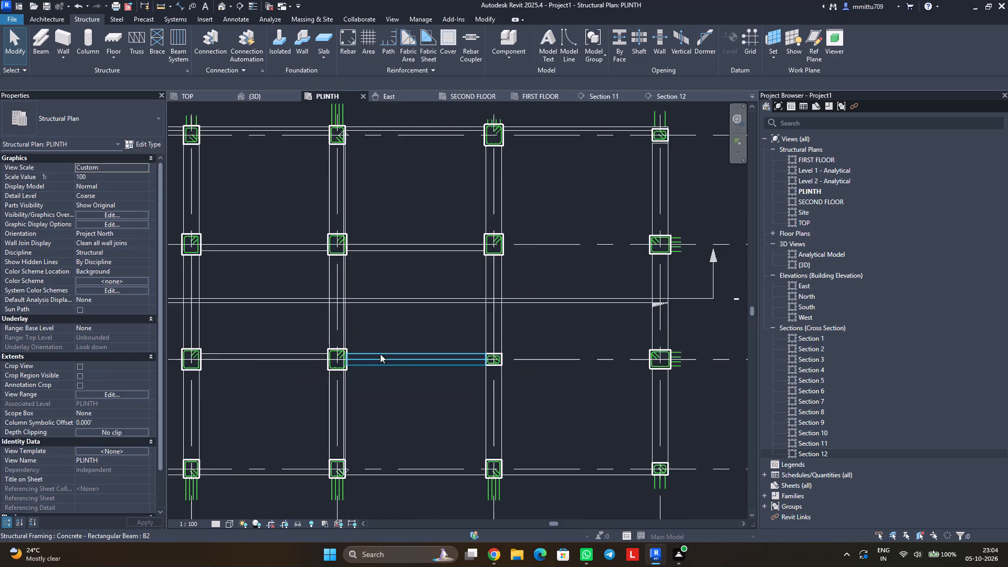
scroll(380, 354, "down", 4)
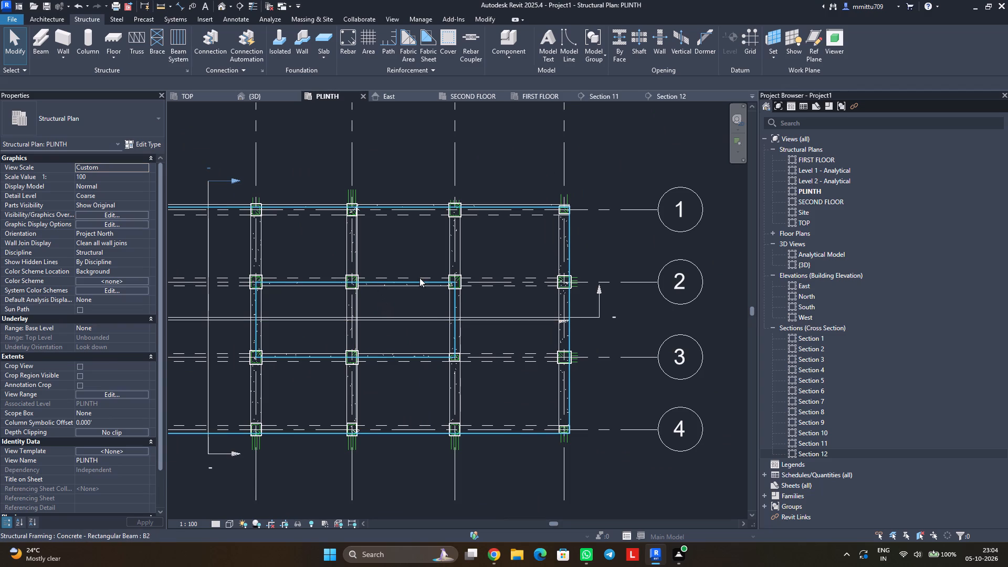
middle_click_drag(372, 312, 429, 328)
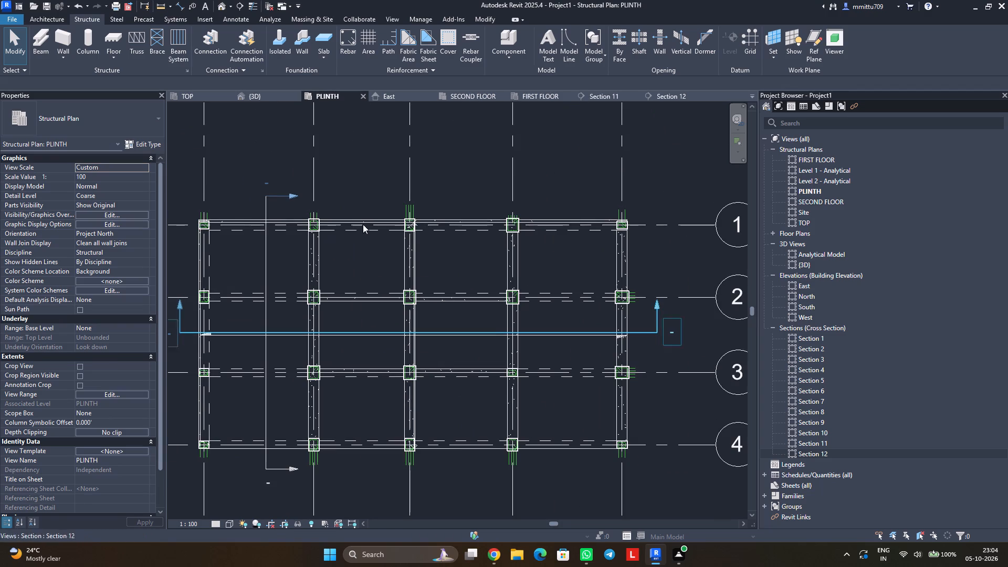
left_click(59, 15)
left_click(384, 43)
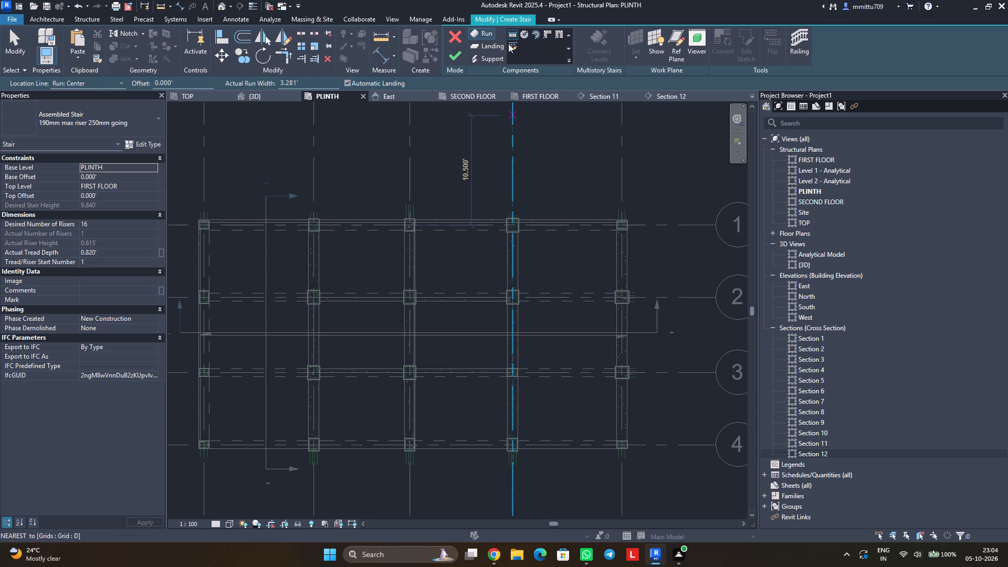
left_click(510, 46)
left_click(523, 36)
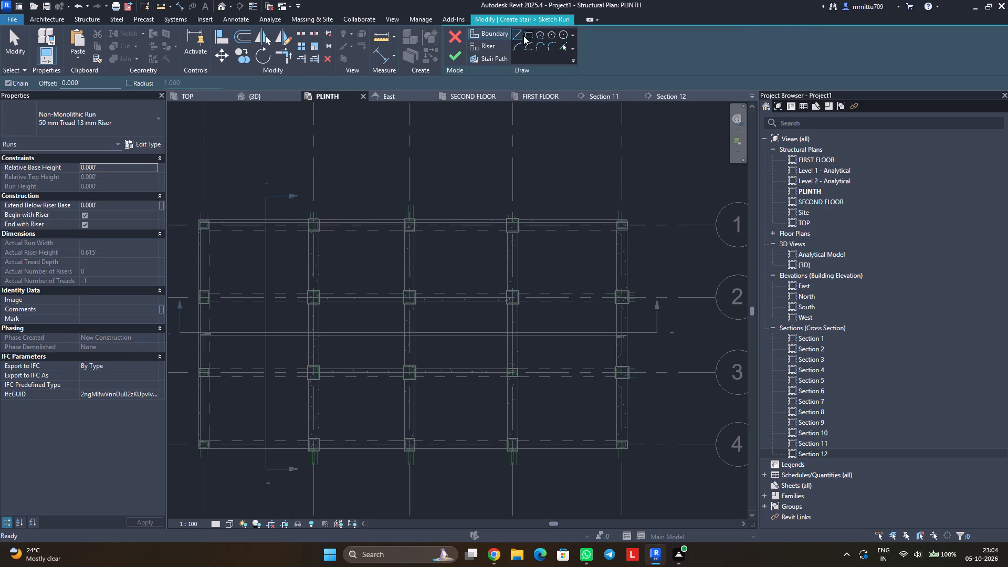
Draw the run's rectangular boundary along the beam faces of the bay between grids C–D and 2–3, about 6.46' deep.
left_click(417, 298)
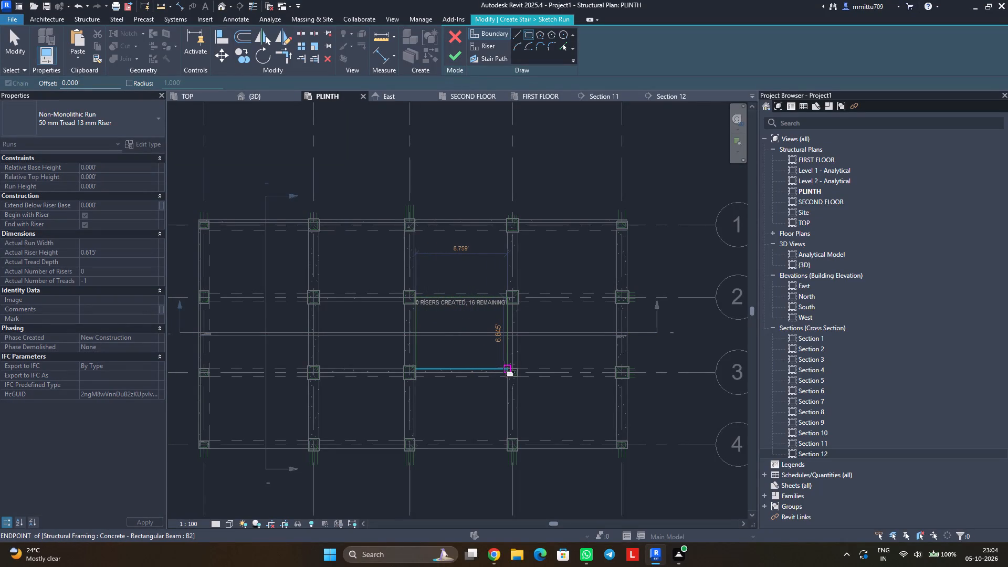
key("Escape")
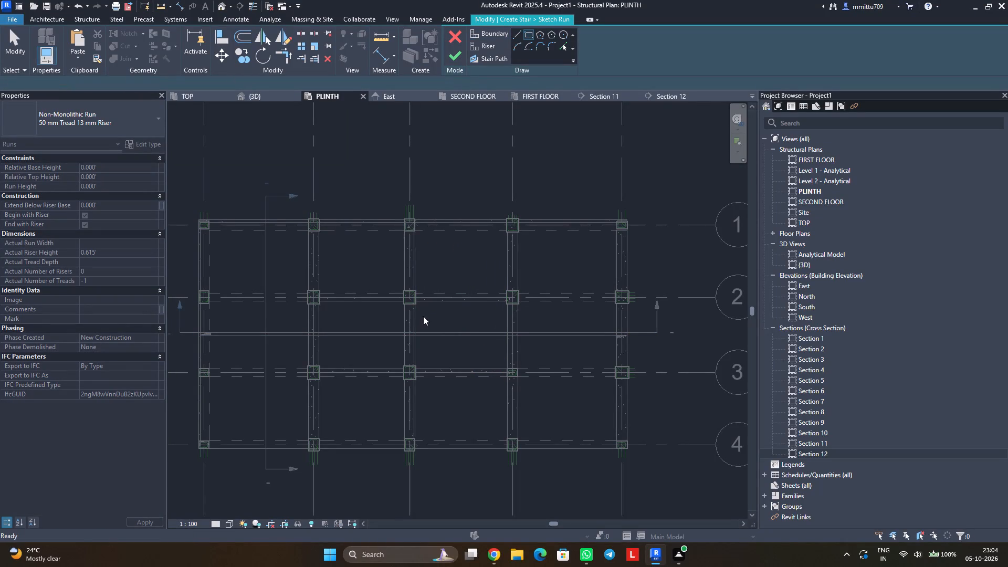
scroll(417, 303, "up", 1)
scroll(417, 303, "down", 1)
scroll(417, 303, "up", 2)
scroll(417, 303, "down", 1)
scroll(417, 303, "up", 3)
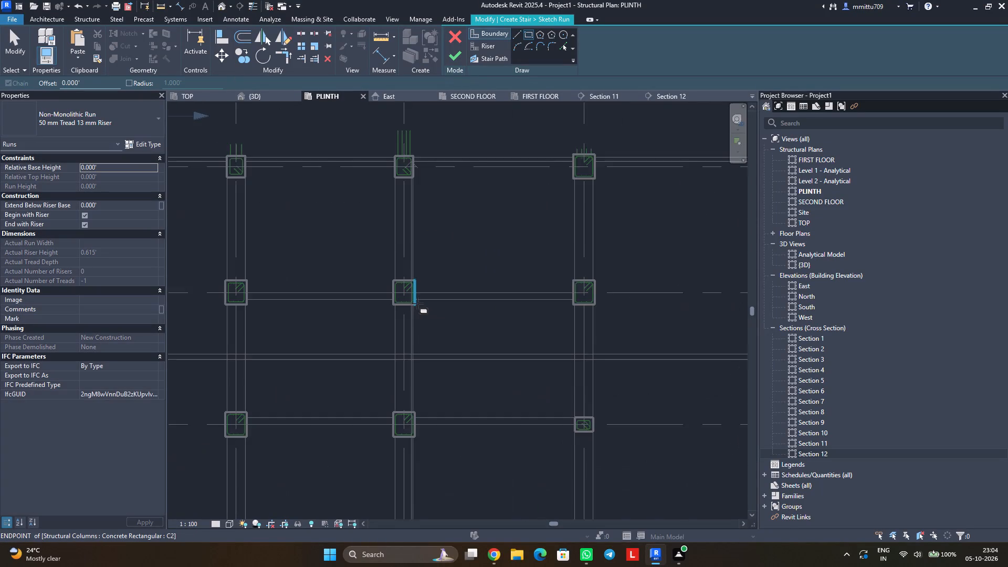
scroll(417, 303, "up", 2)
scroll(417, 303, "down", 2)
scroll(417, 303, "up", 13)
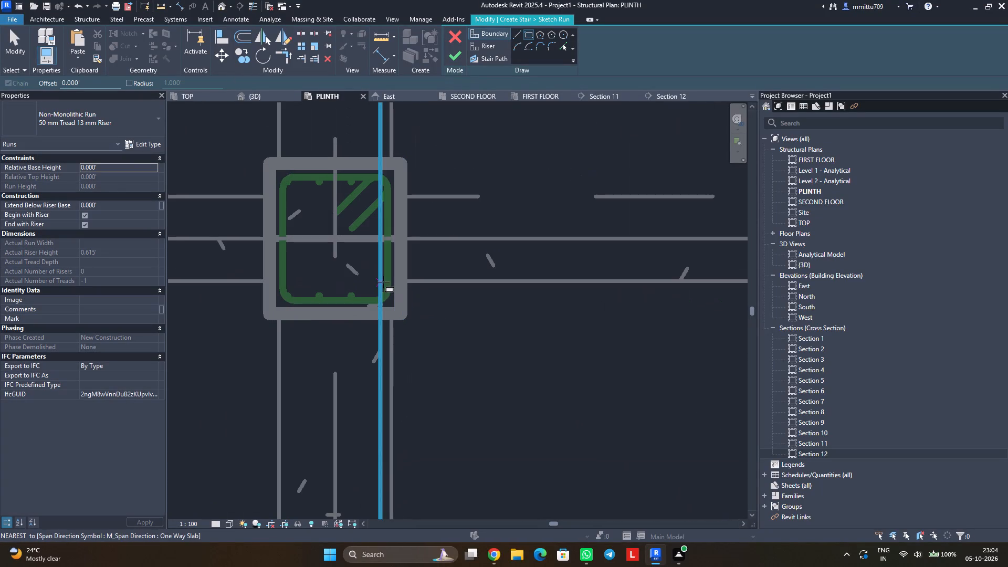
left_click(389, 282)
middle_click_drag(603, 450, 528, 359)
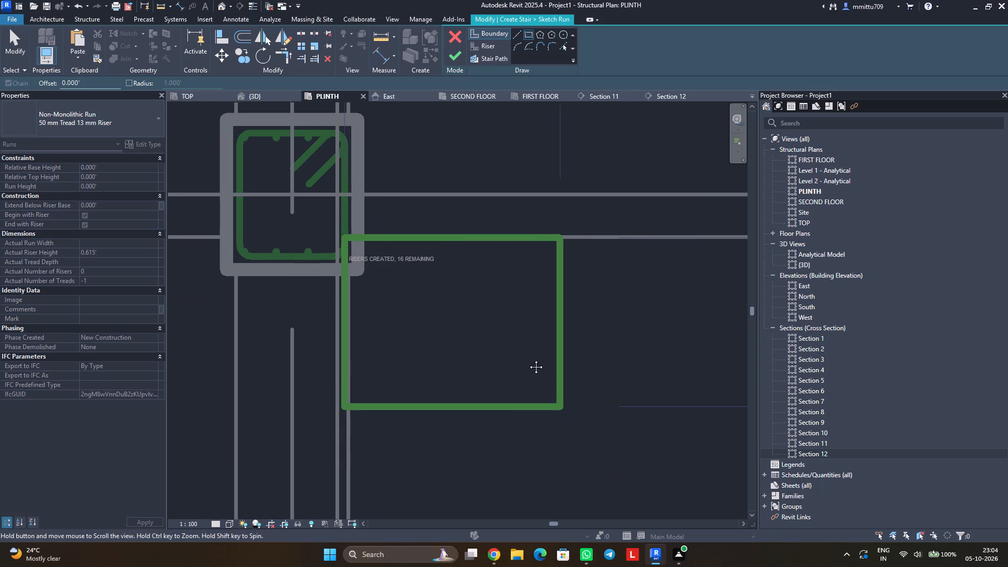
middle_click_drag(528, 359, 505, 281)
scroll(565, 351, "down", 5)
middle_click_drag(616, 406, 526, 304)
scroll(526, 304, "up", 1)
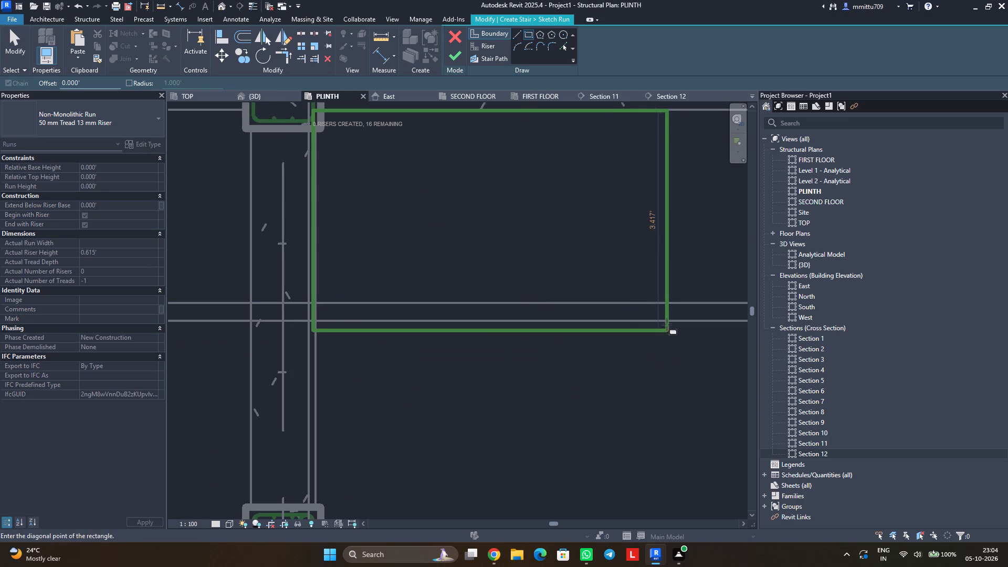
middle_click_drag(654, 303, 561, 295)
middle_click_drag(659, 408, 602, 311)
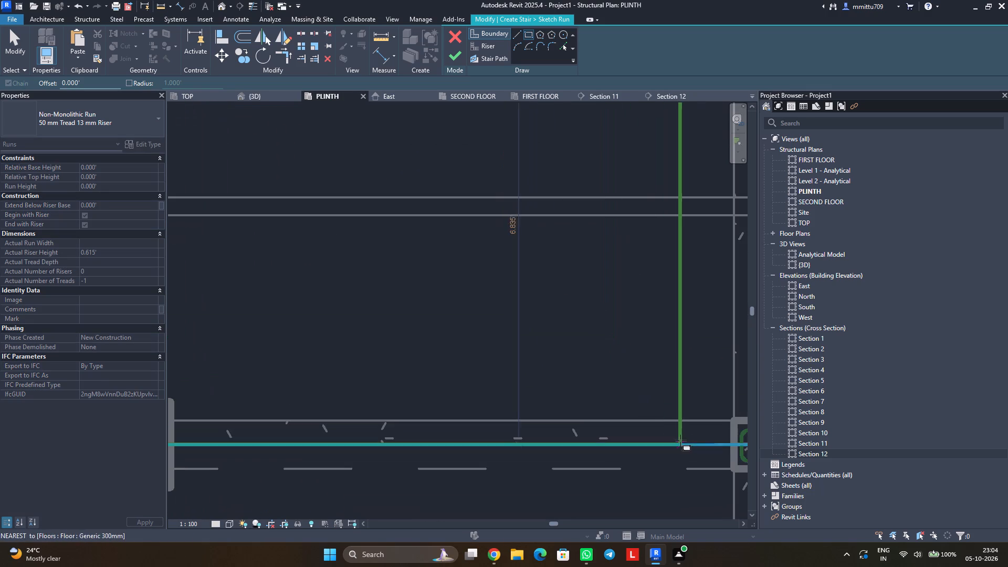
middle_click_drag(679, 438, 628, 361)
left_click(680, 346)
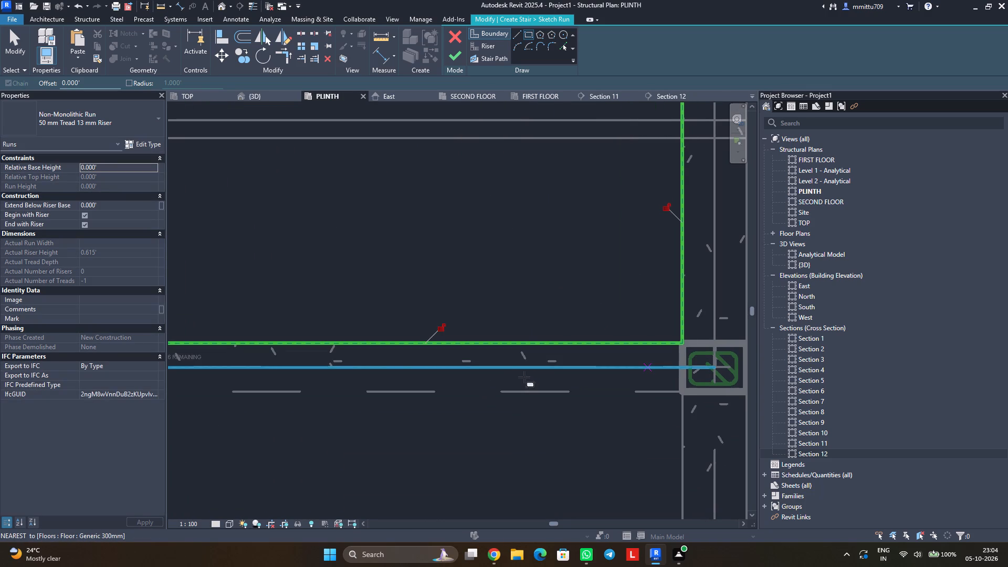
key("Escape")
key("Escape")
Delete the run boundary line beside the grid C beam, leaving that side of the bay open.
middle_click_drag(451, 333, 663, 351)
left_click(323, 251)
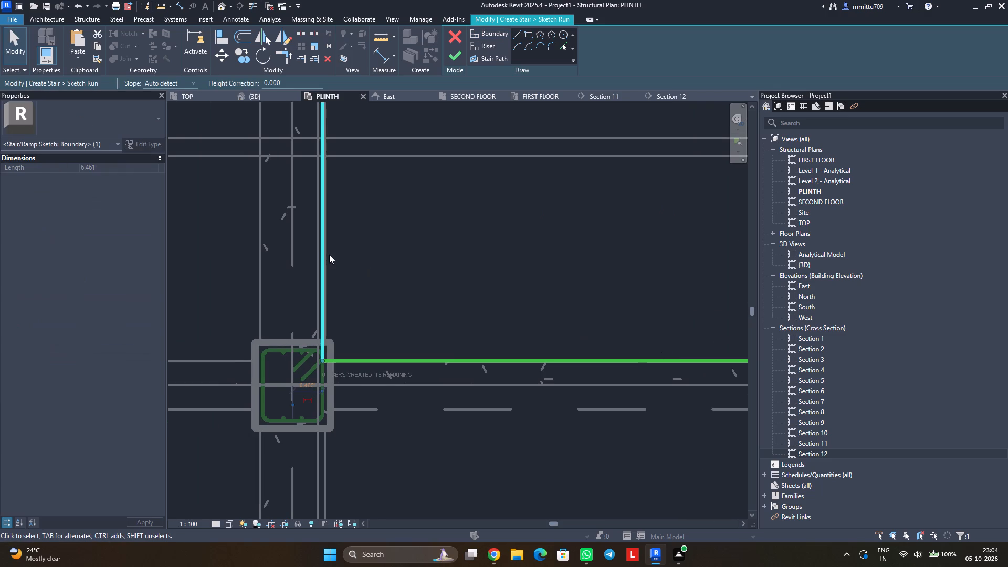
key("Delete")
Draw a narrow rectangular boundary about 0.278' wide between grids 2 and 3, from the grid C beam face partway towards grid D.
scroll(329, 255, "down", 7)
scroll(329, 255, "up", 1)
scroll(329, 255, "down", 2)
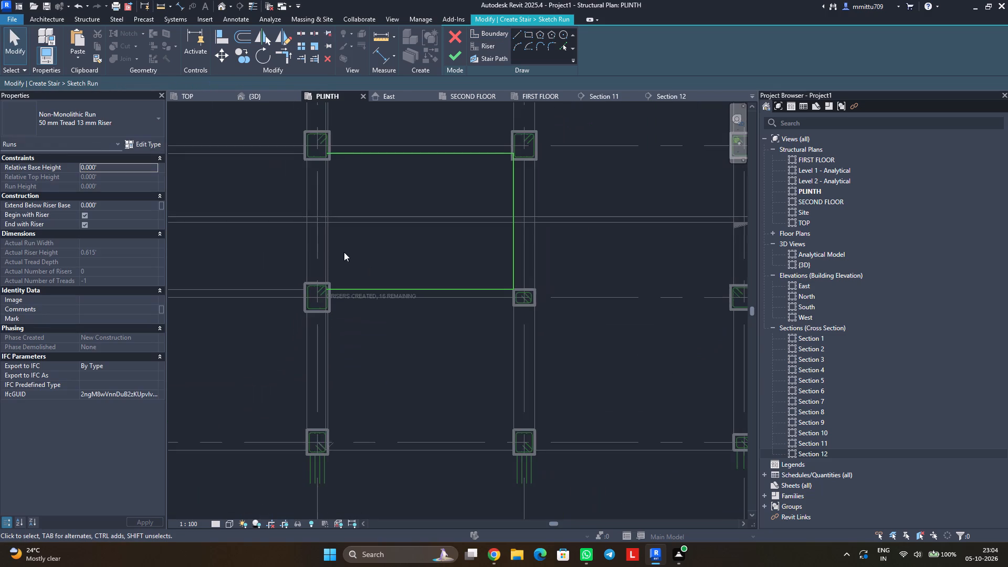
middle_click_drag(348, 249, 364, 275)
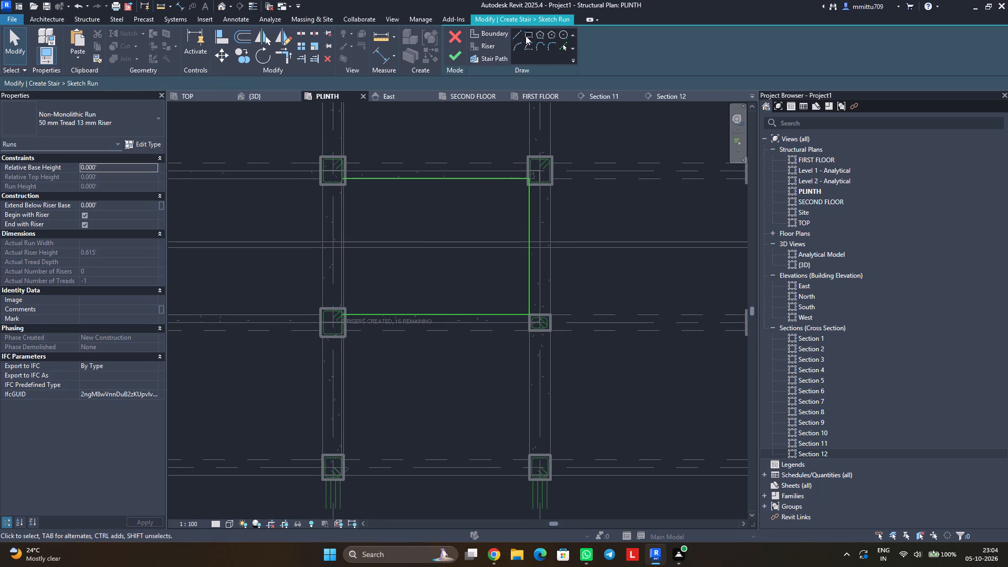
left_click(526, 36)
scroll(350, 245, "up", 8)
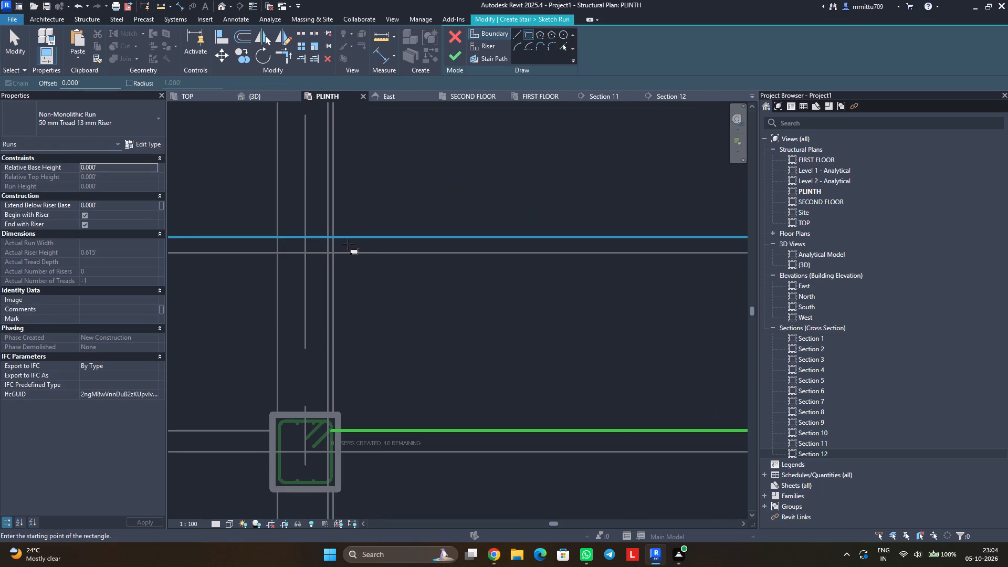
left_click(333, 238)
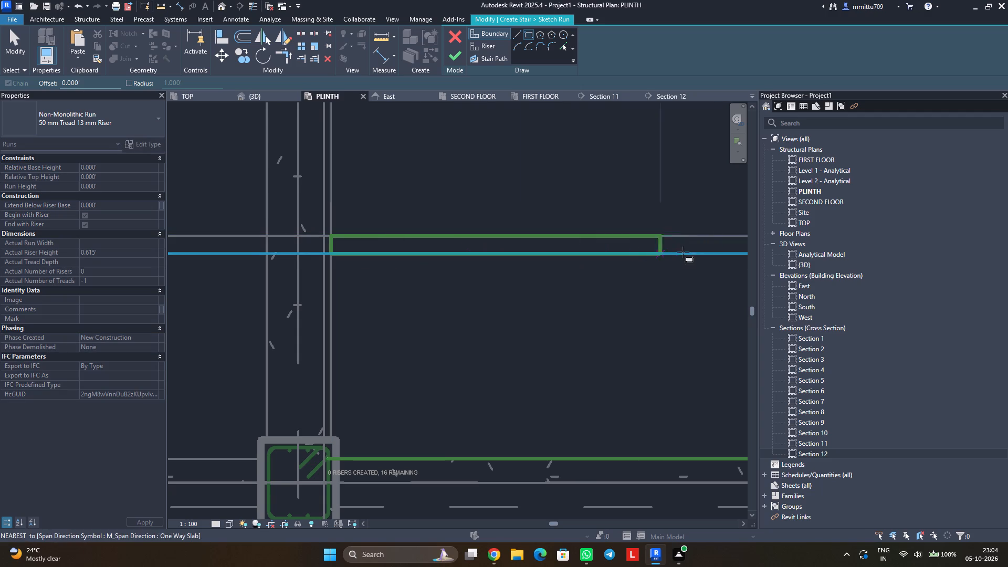
middle_click_drag(693, 252, 498, 245)
scroll(561, 244, "down", 3)
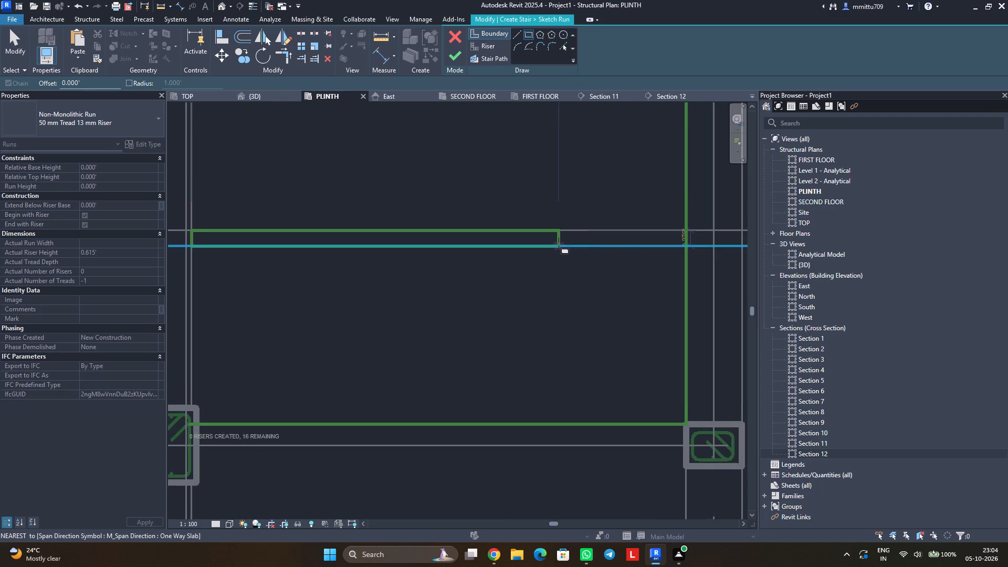
scroll(559, 244, "down", 2)
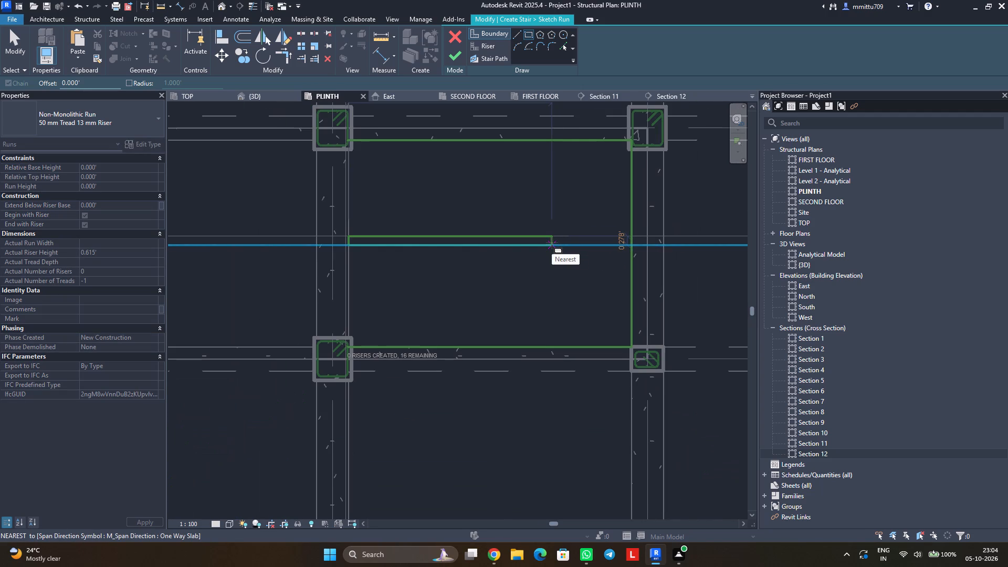
left_click(552, 243)
key("Escape")
key("Escape")
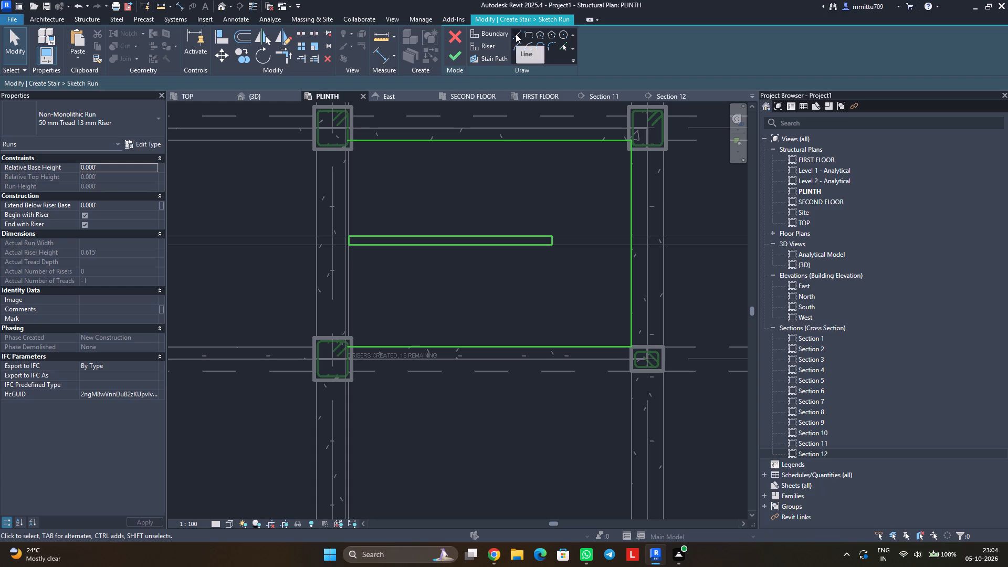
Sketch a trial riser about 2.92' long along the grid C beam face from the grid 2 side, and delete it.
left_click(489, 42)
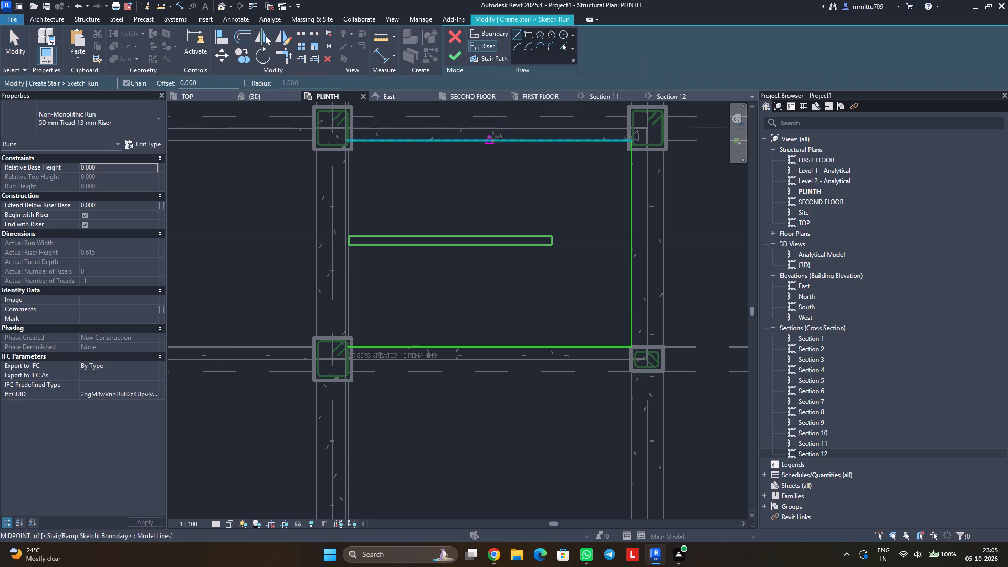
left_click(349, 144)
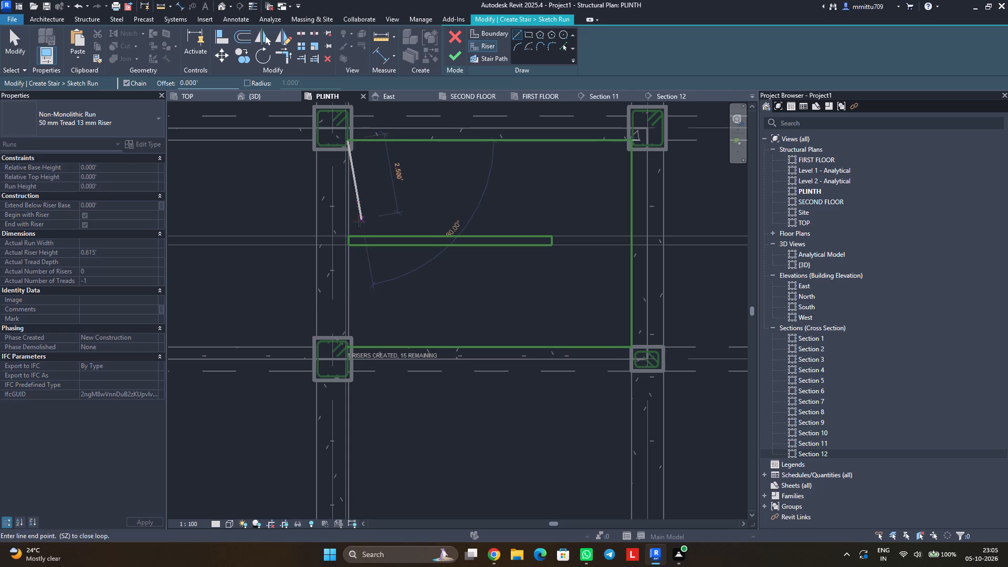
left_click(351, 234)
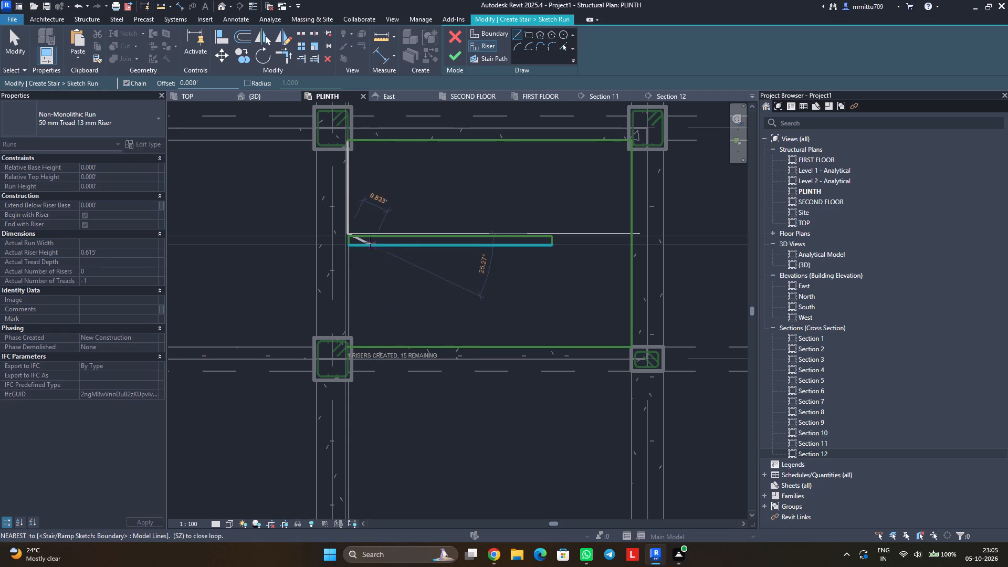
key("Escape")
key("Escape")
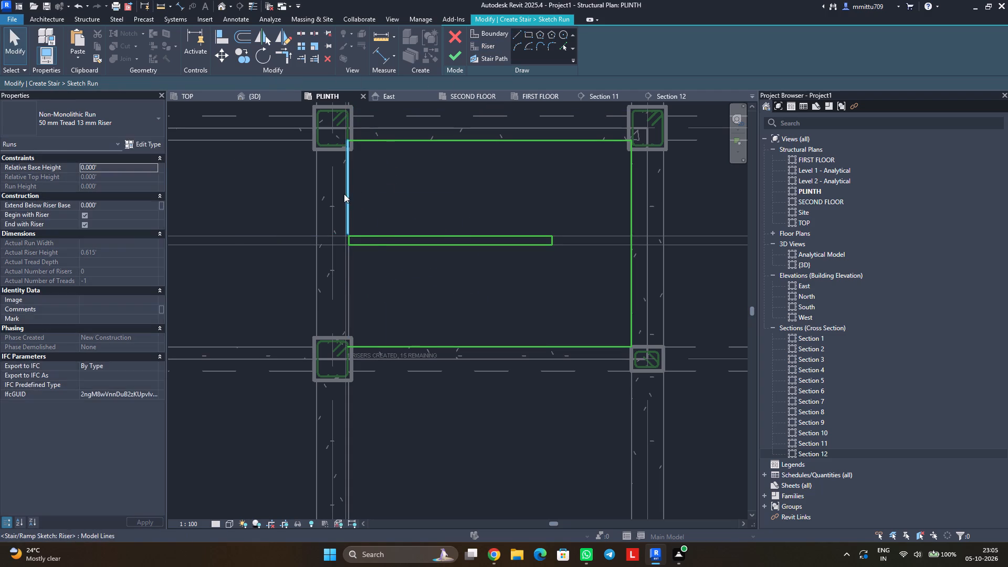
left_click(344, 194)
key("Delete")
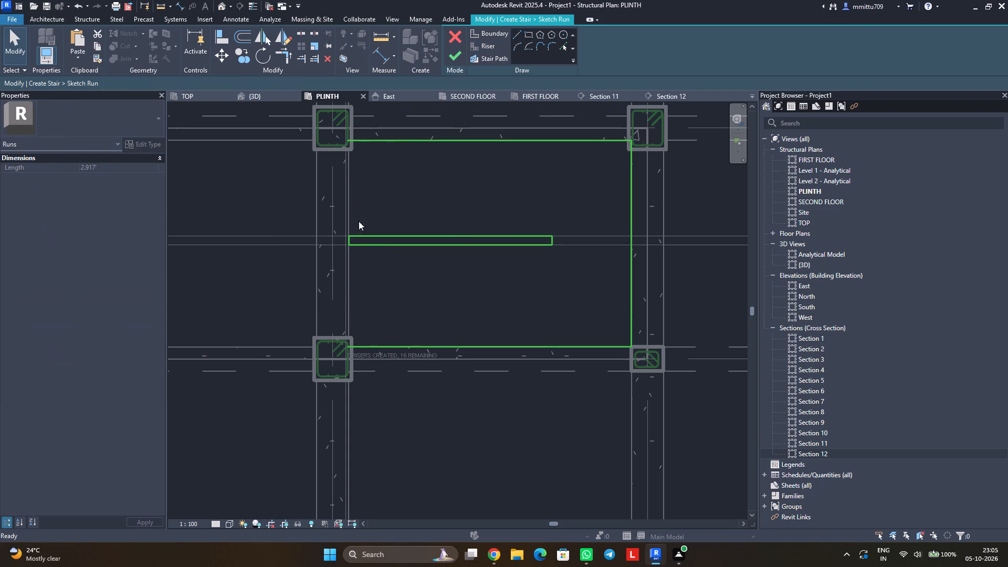
Delete the short end line of the narrow central rectangle at the grid C beam face.
left_click(351, 242)
key("Escape")
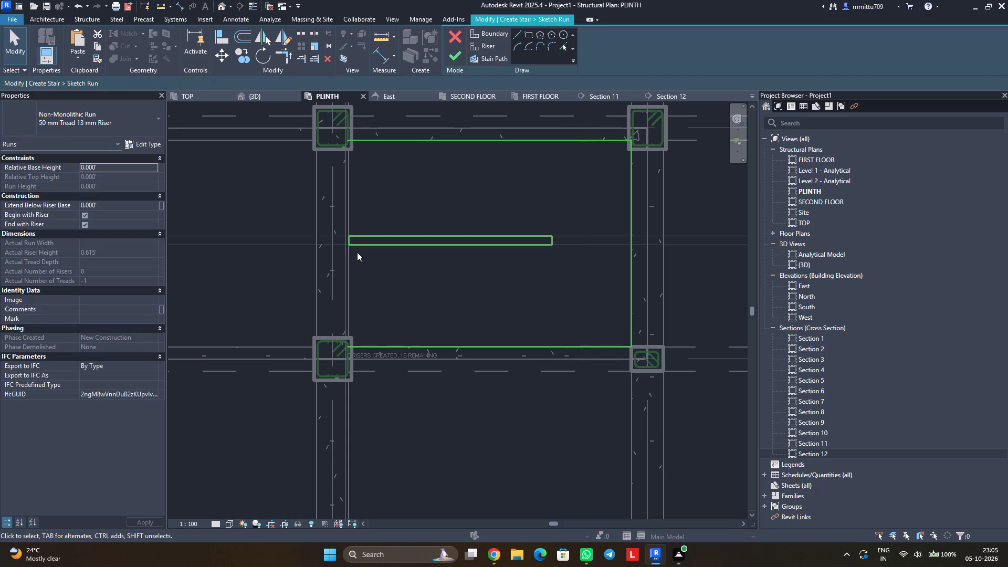
left_click(348, 241)
key("Escape")
scroll(352, 249, "up", 6)
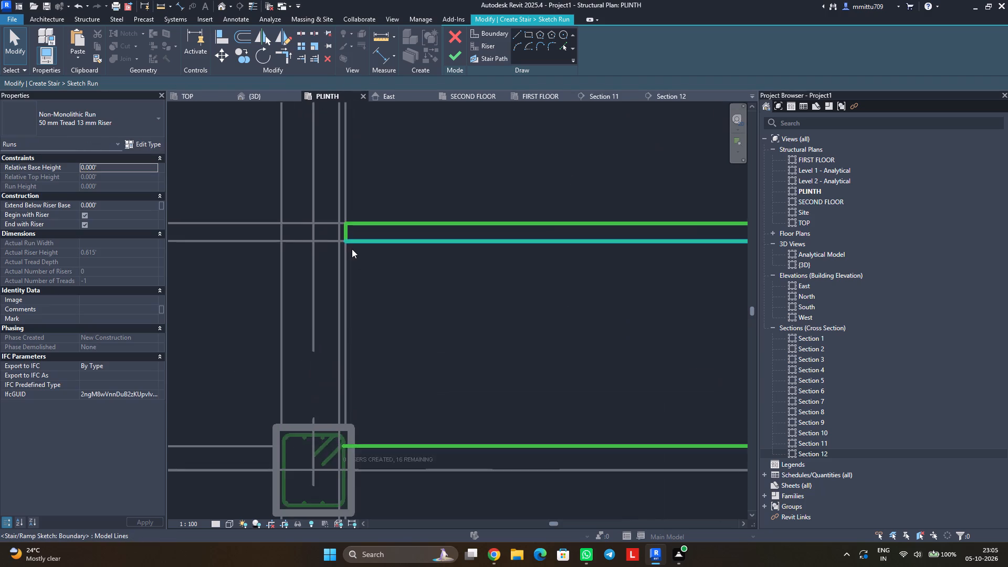
scroll(352, 249, "up", 3)
scroll(352, 249, "down", 1)
left_click(339, 220)
key("Delete")
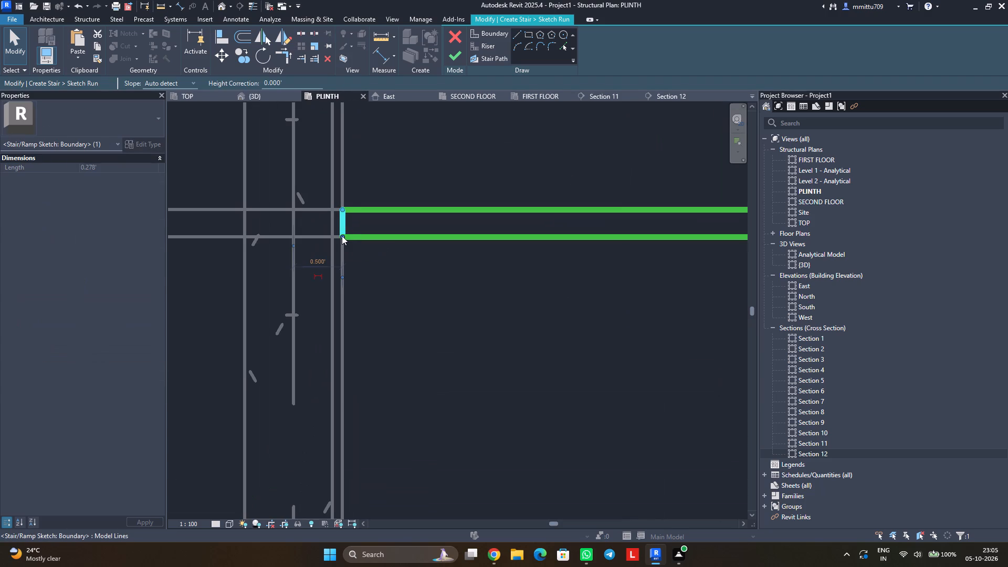
scroll(353, 195, "down", 1)
scroll(353, 195, "up", 1)
scroll(353, 195, "down", 6)
middle_click_drag(384, 157, 385, 195)
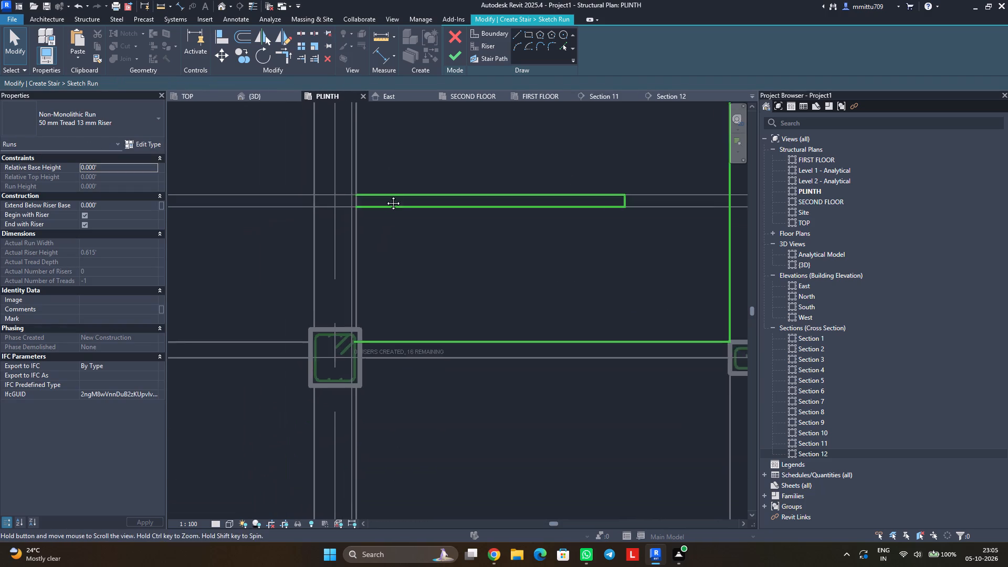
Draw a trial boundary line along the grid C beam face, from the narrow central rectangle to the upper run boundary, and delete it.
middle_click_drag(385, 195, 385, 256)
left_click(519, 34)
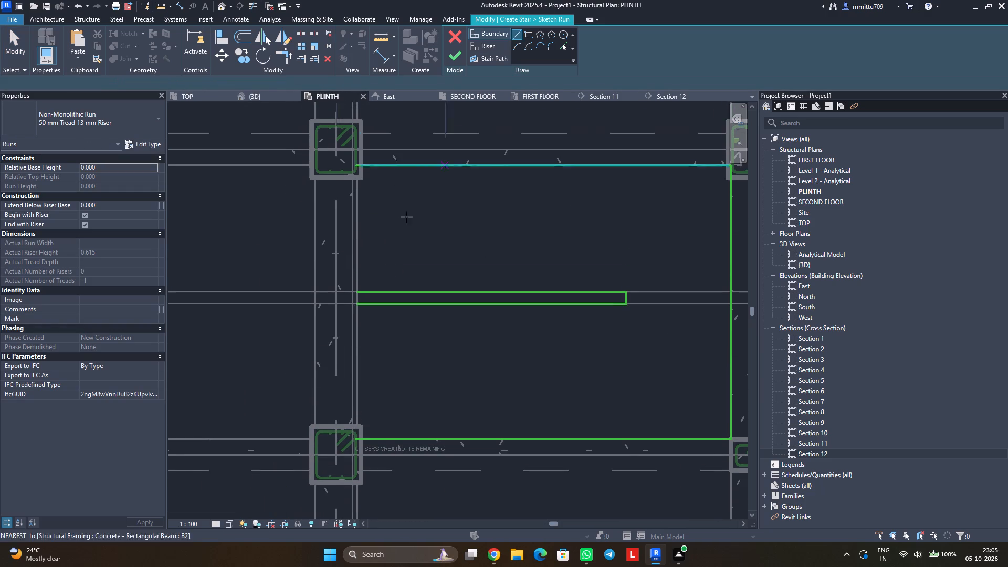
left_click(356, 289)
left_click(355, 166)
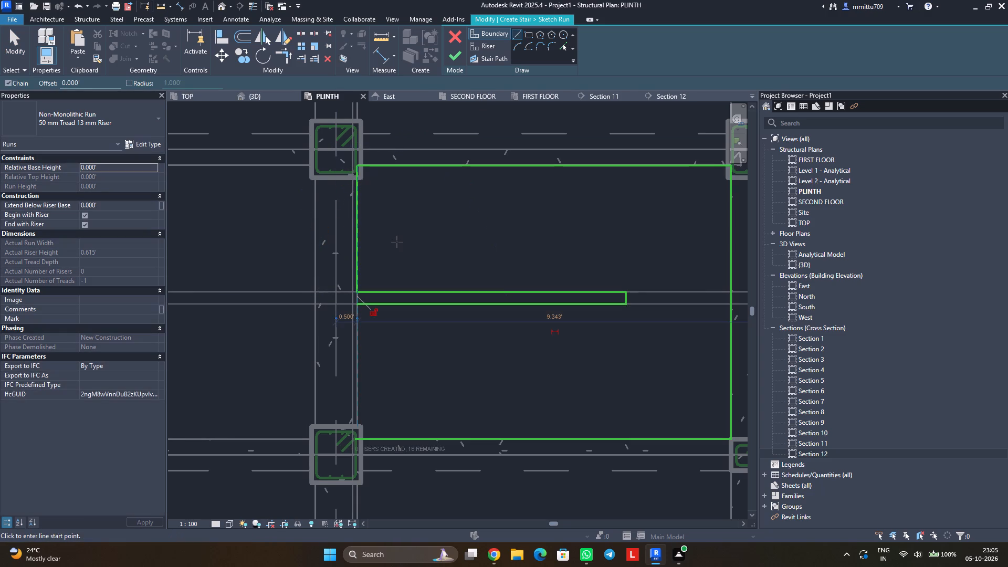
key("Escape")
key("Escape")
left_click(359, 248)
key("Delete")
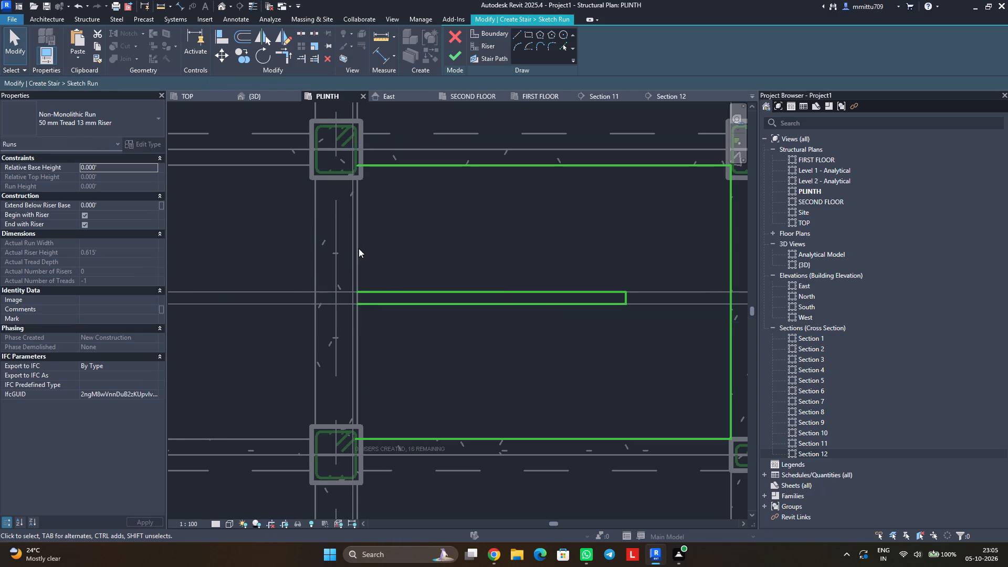
Sketch a riser about 2.99' long along the grid C beam face, from the narrow central rectangle to the upper run boundary.
left_click(489, 50)
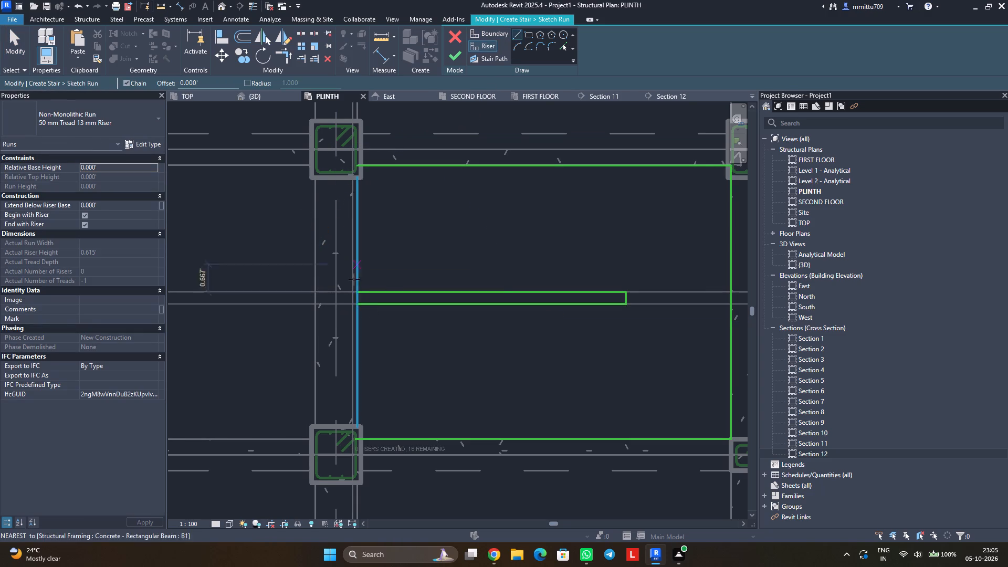
left_click_drag(358, 291, 360, 286)
left_click(354, 168)
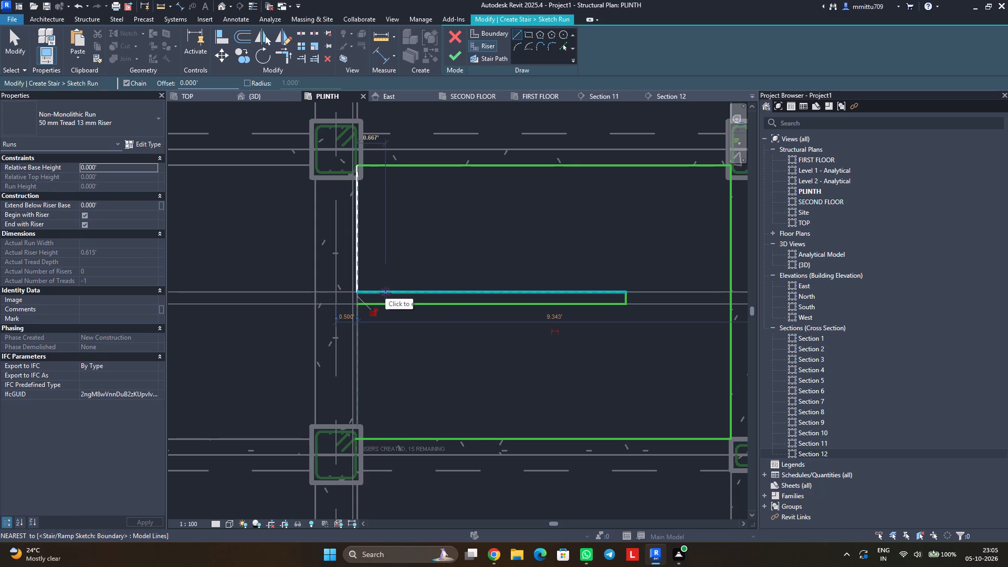
key("Escape")
key("Escape")
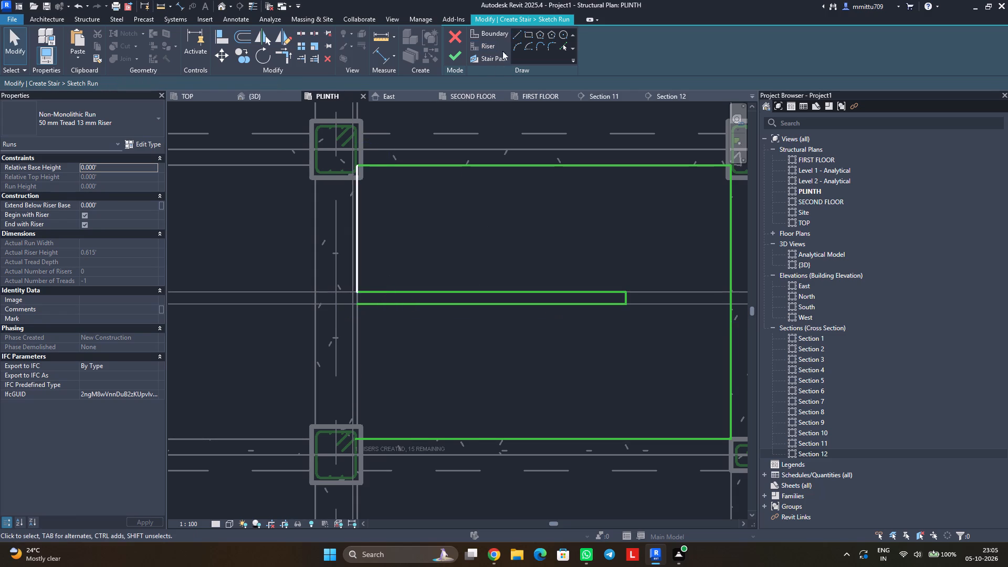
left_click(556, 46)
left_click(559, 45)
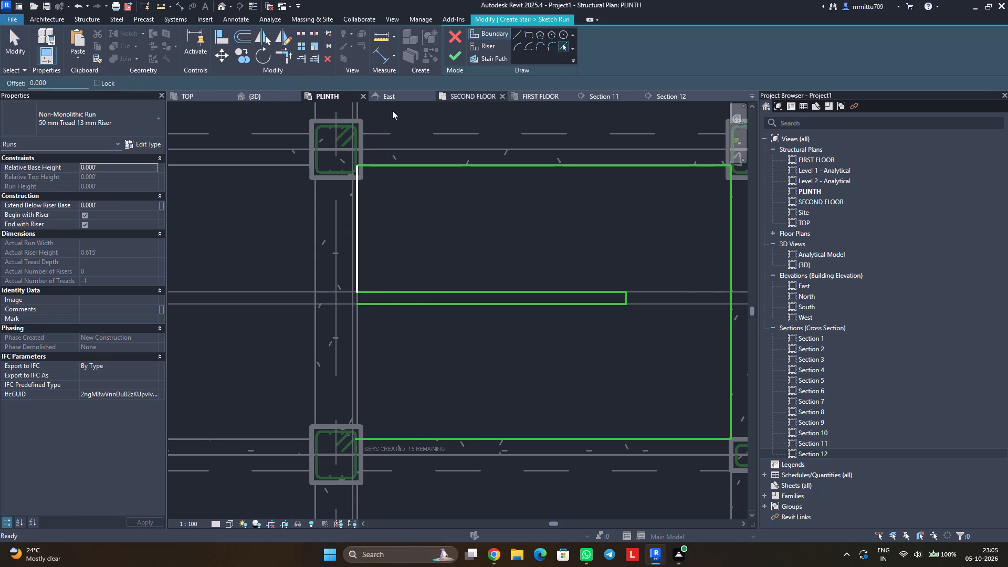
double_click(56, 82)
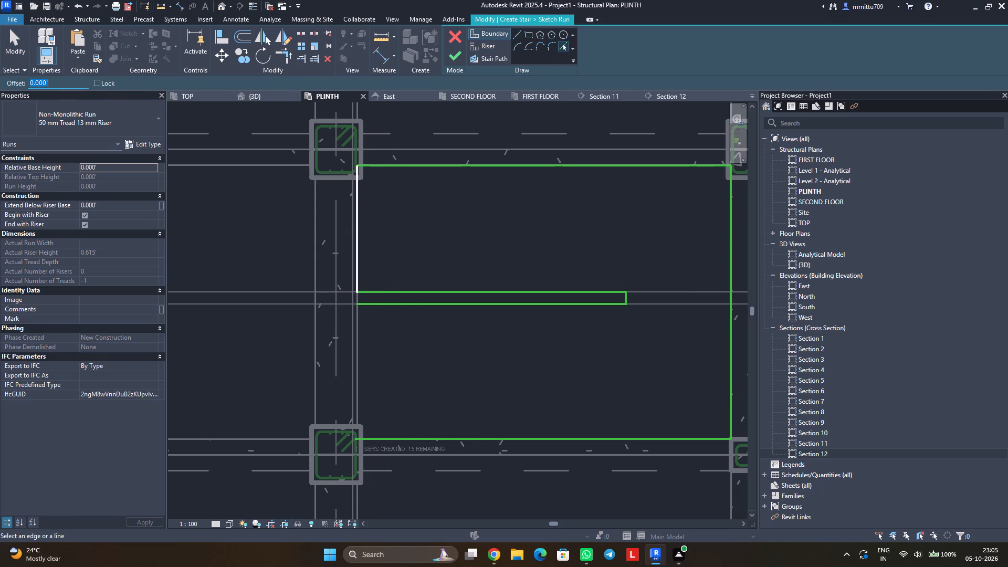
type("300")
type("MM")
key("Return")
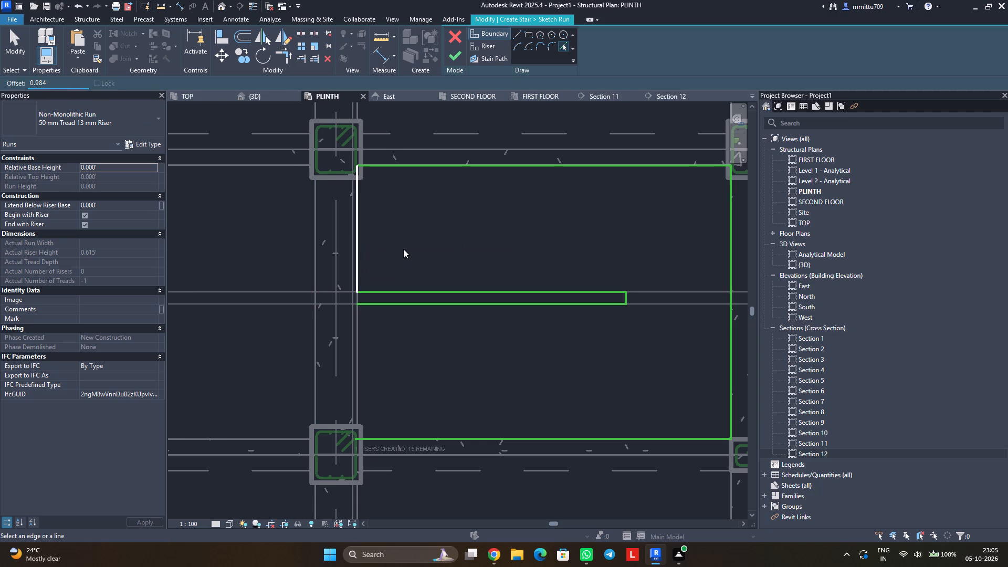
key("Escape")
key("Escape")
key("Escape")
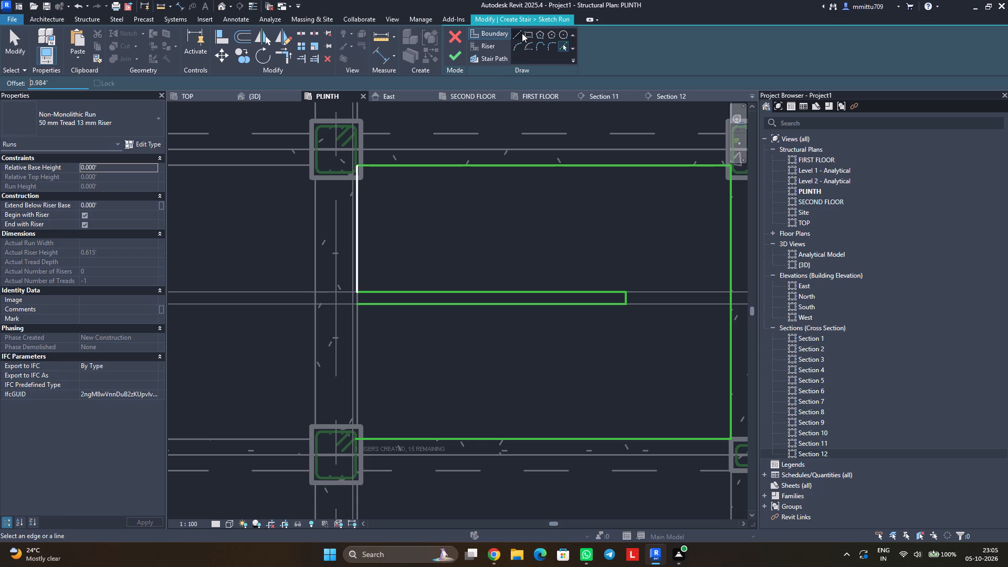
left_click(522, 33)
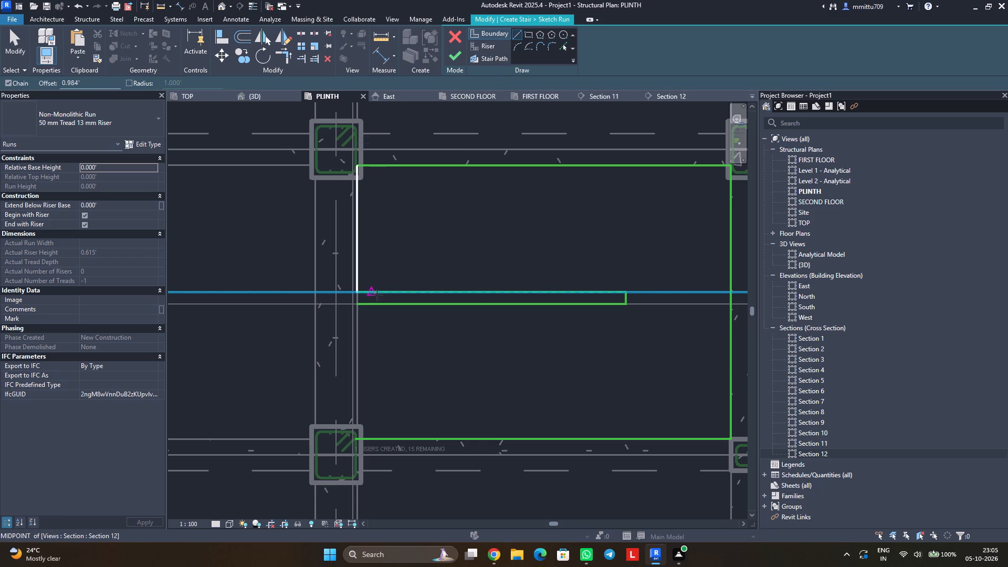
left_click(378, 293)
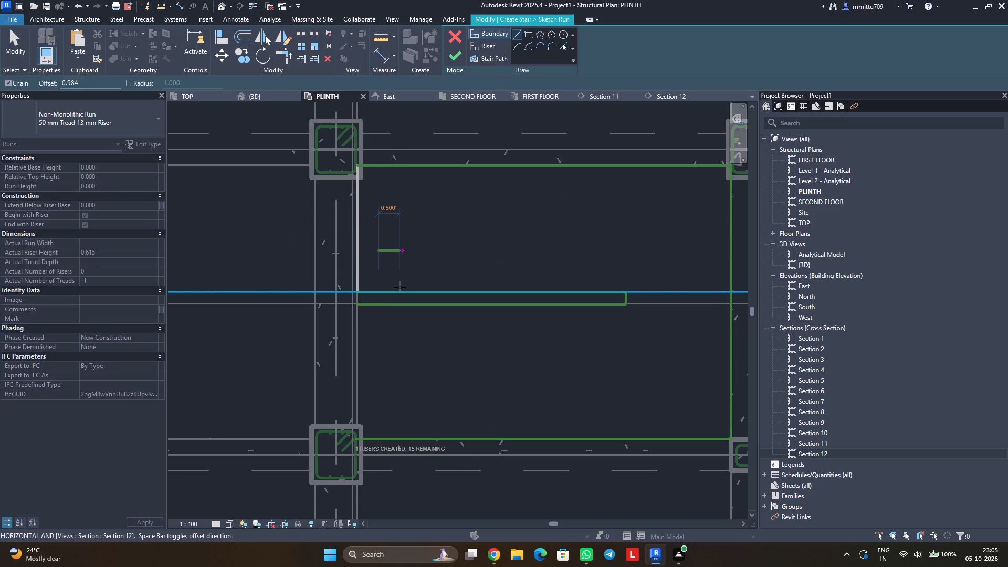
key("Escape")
Sketch a second parallel riser about 0.75' from the first, between the narrow central rectangle and the upper run boundary.
left_click(489, 38)
left_click(489, 44)
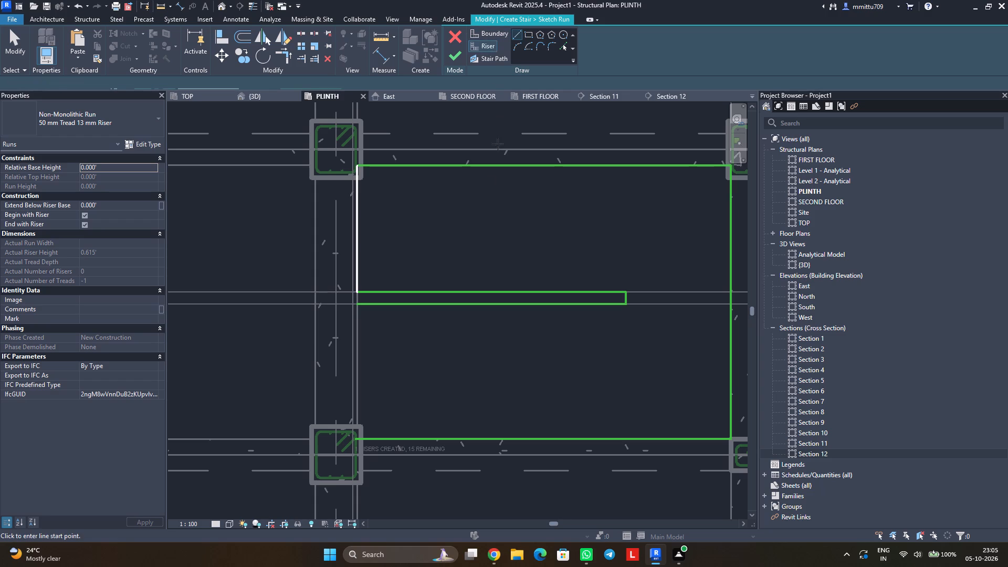
left_click(389, 295)
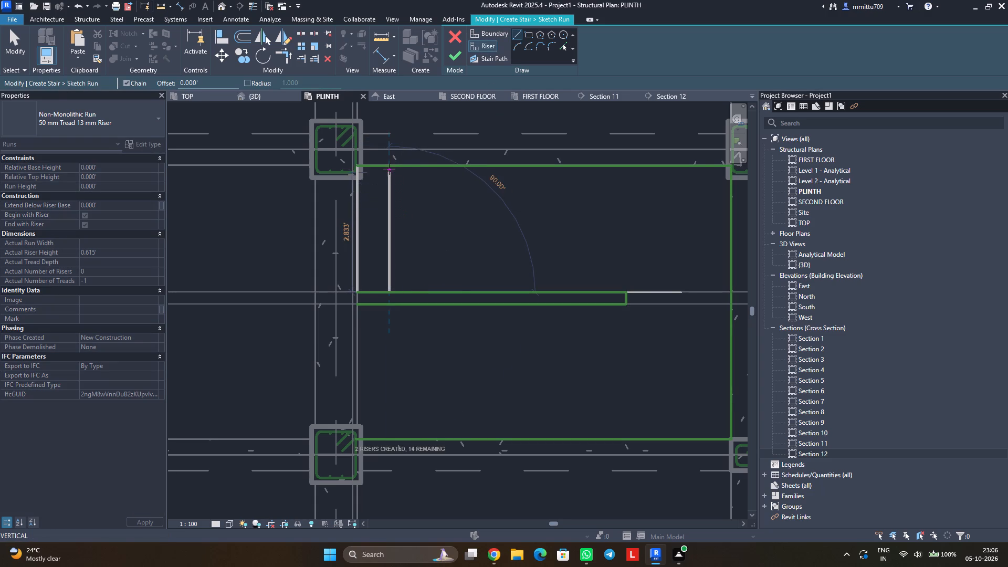
left_click(389, 168)
key("Escape")
key("Escape")
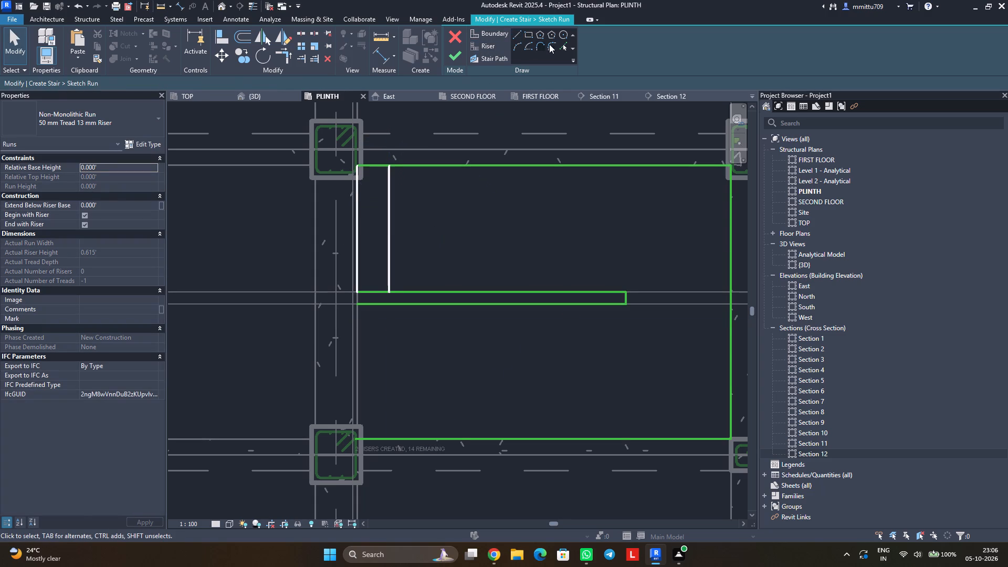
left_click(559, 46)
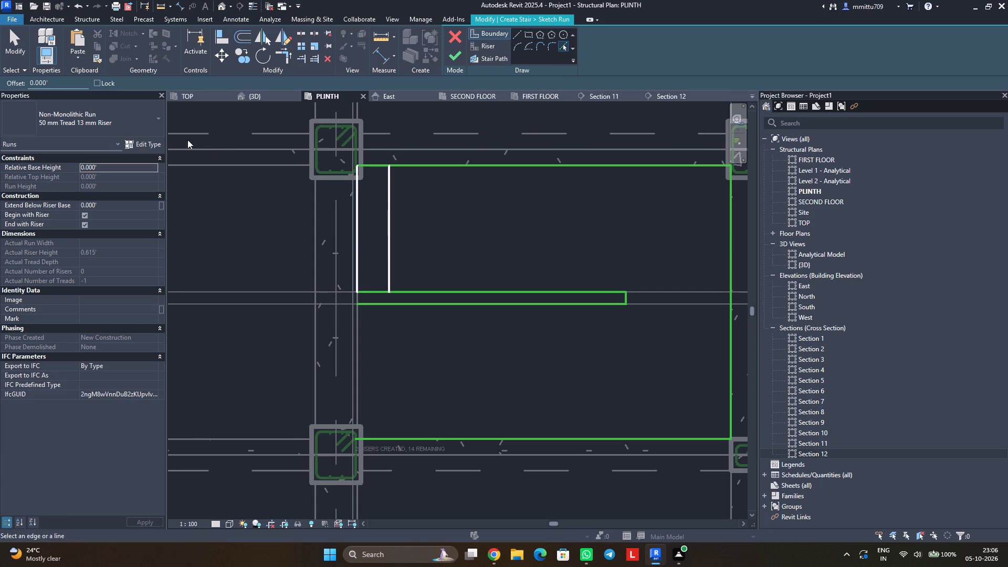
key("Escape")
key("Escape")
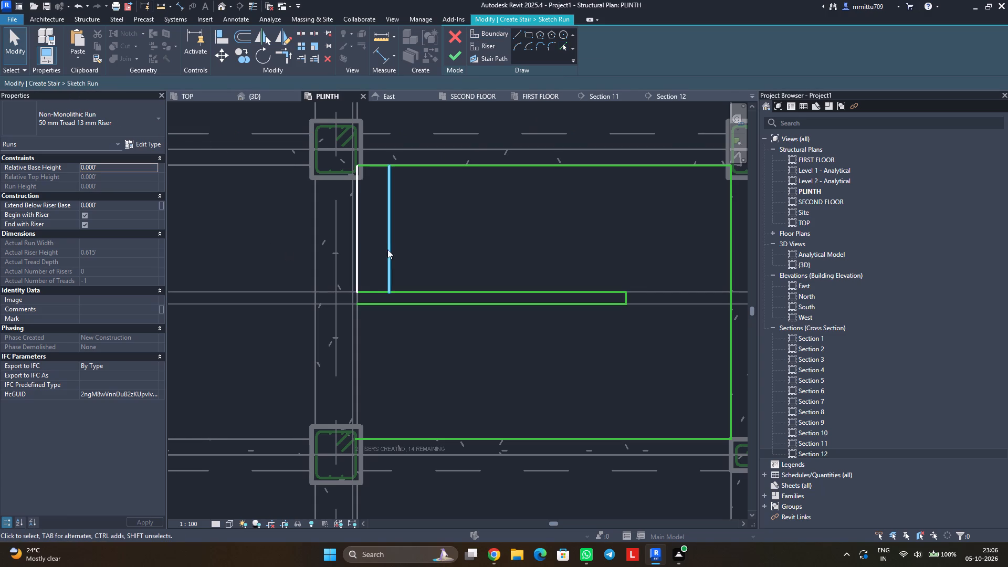
Measure the spacing between the first two risers.
key("d")
key("i")
left_click(356, 255)
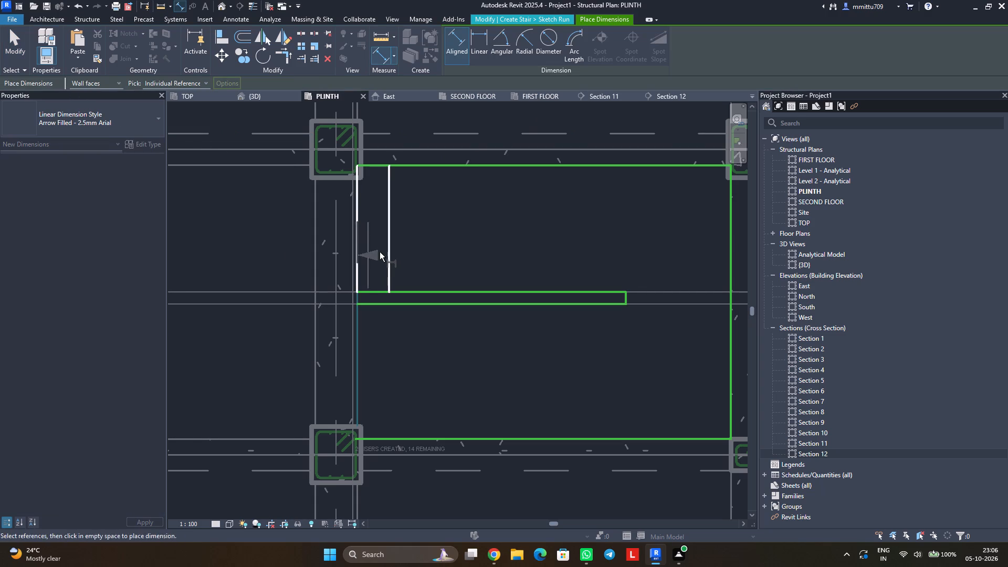
left_click(390, 248)
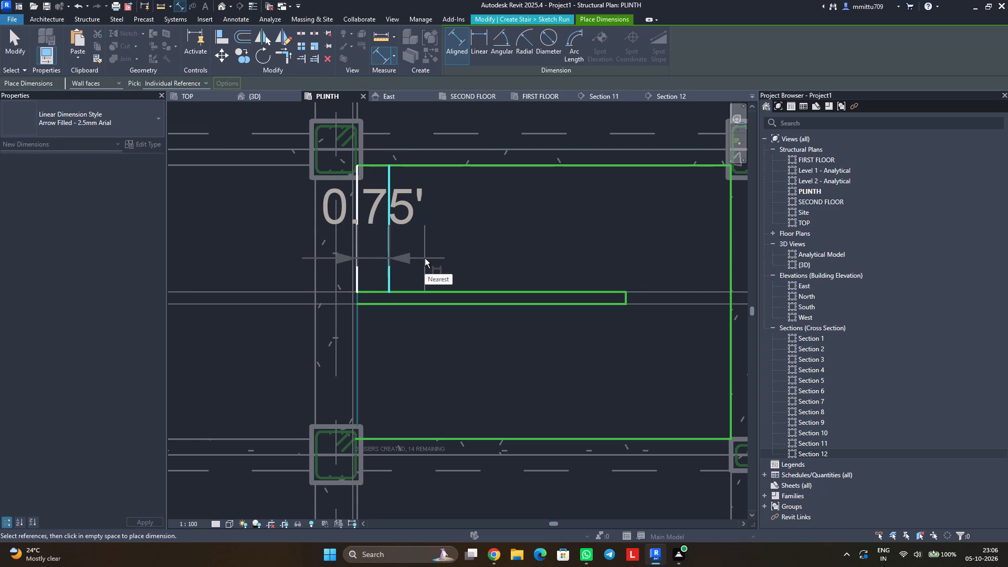
key("Escape")
key("Escape")
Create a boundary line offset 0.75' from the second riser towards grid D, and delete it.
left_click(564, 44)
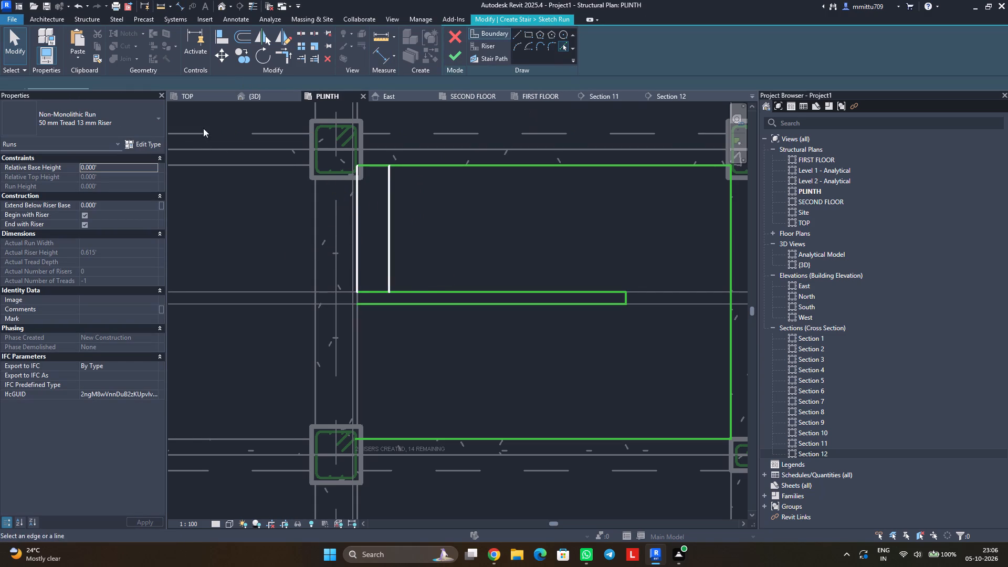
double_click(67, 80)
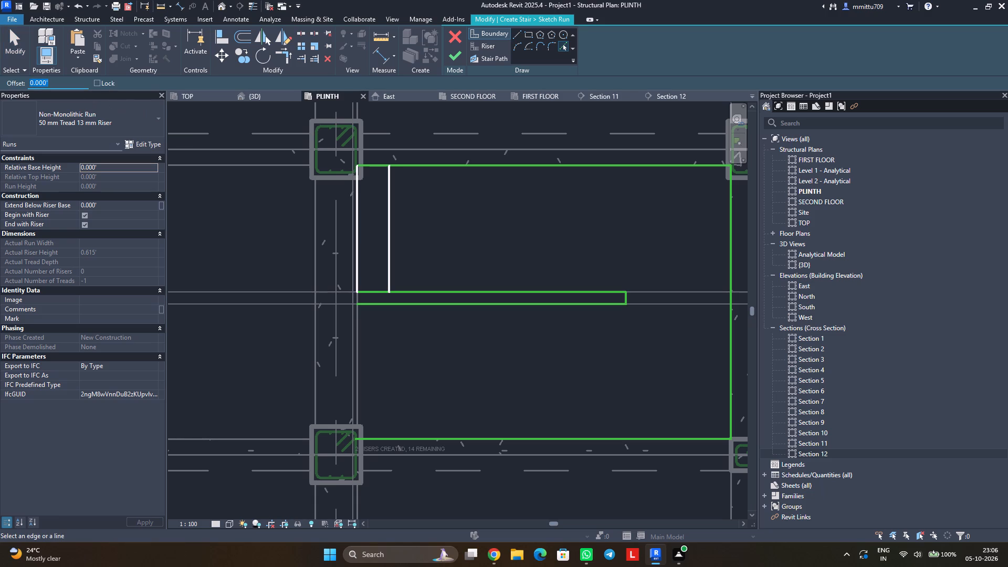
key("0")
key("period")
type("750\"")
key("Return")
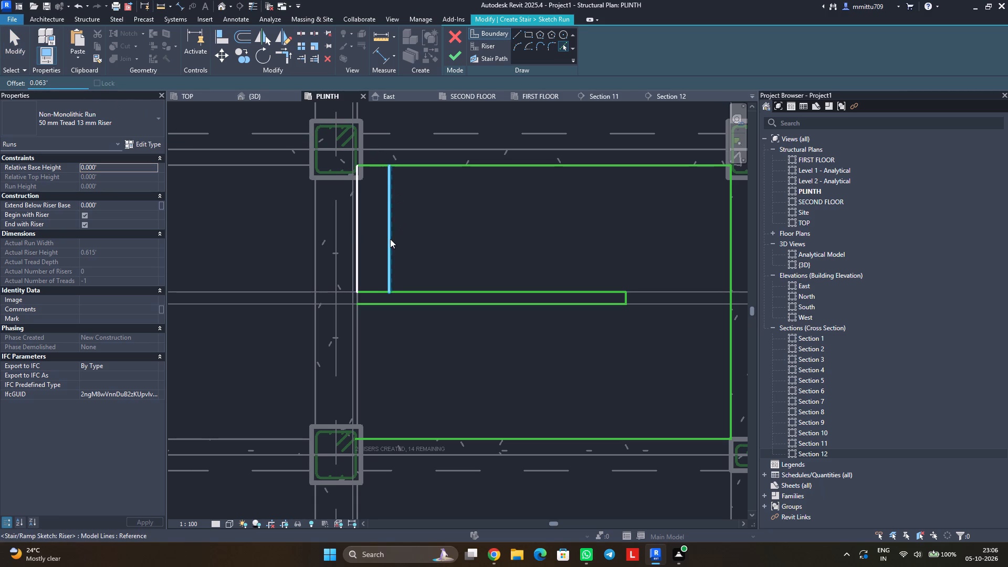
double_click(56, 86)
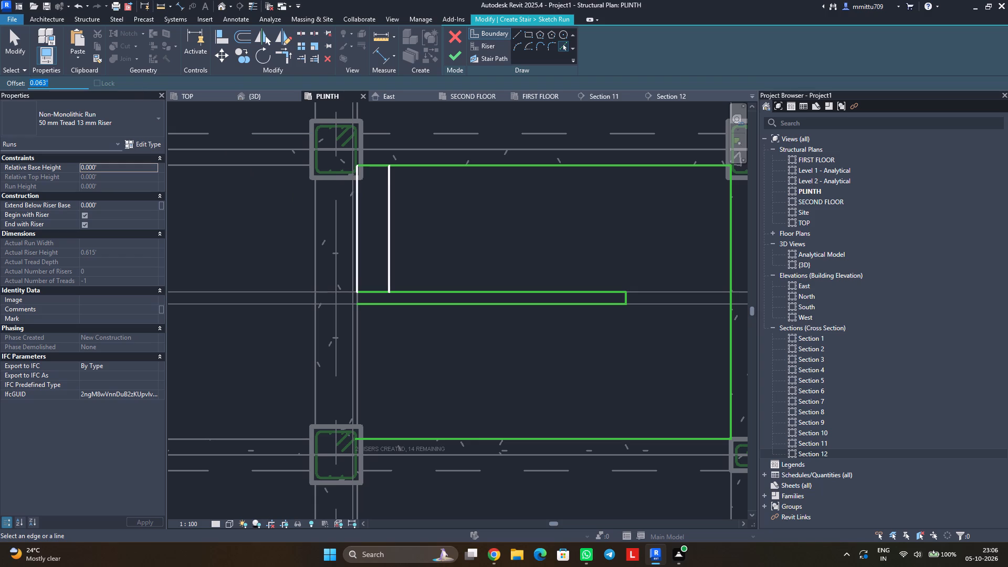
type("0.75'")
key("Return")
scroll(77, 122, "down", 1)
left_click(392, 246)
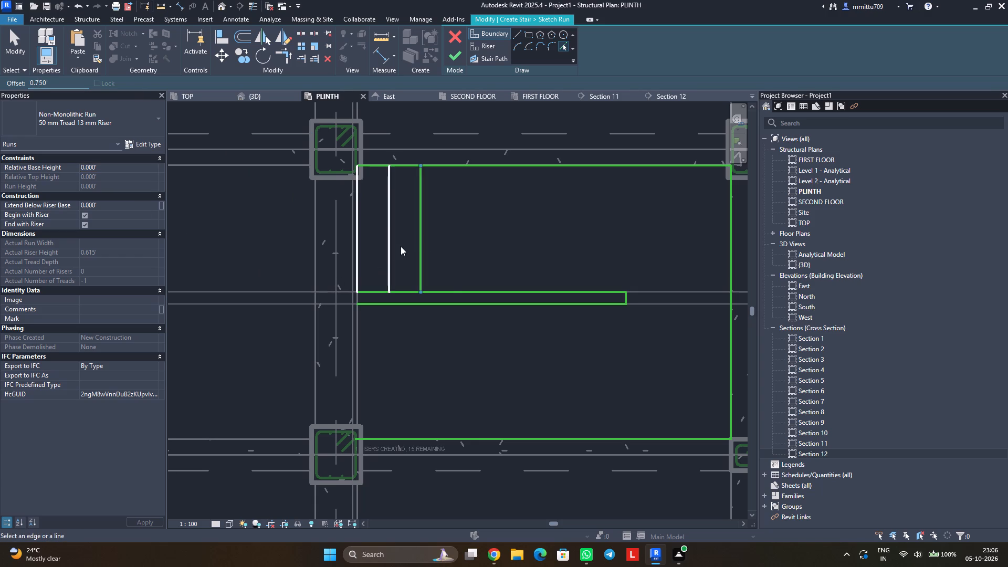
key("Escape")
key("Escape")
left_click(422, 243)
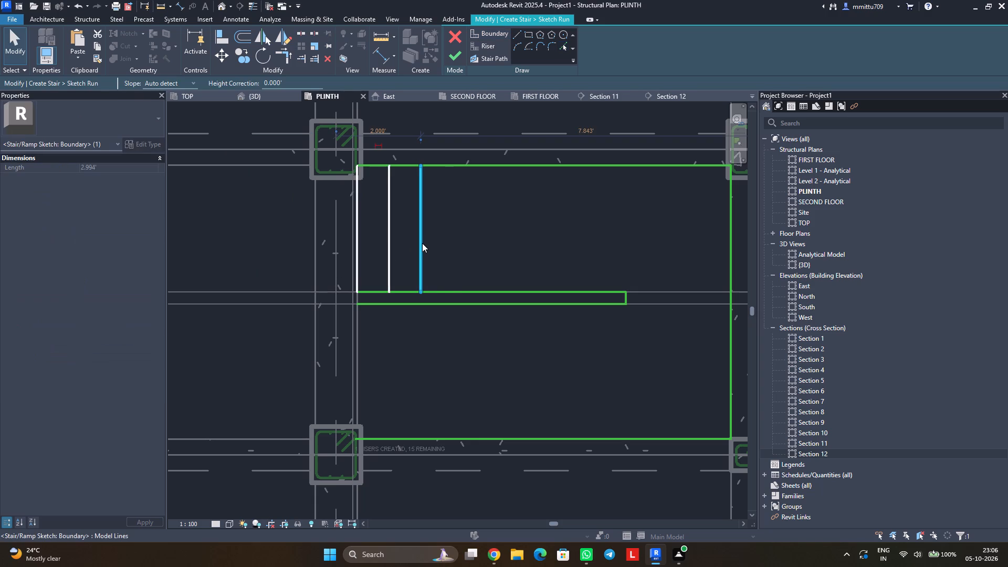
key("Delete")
Add seven risers to the upper run, each offset 0.75' from the previous one, from the second riser towards grid D.
left_click(487, 46)
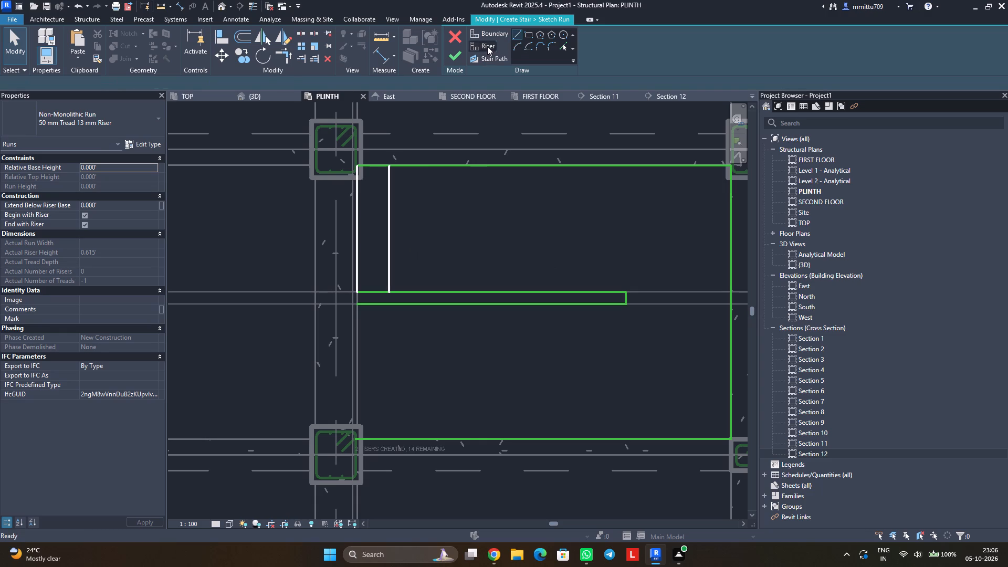
left_click(557, 46)
left_click(559, 46)
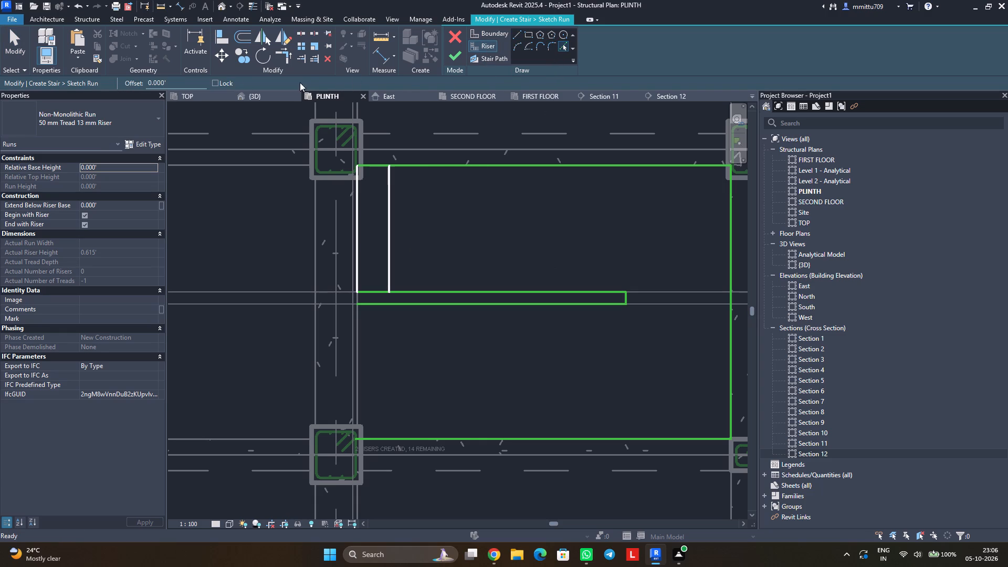
double_click(172, 80)
type("0.75'")
key("Return")
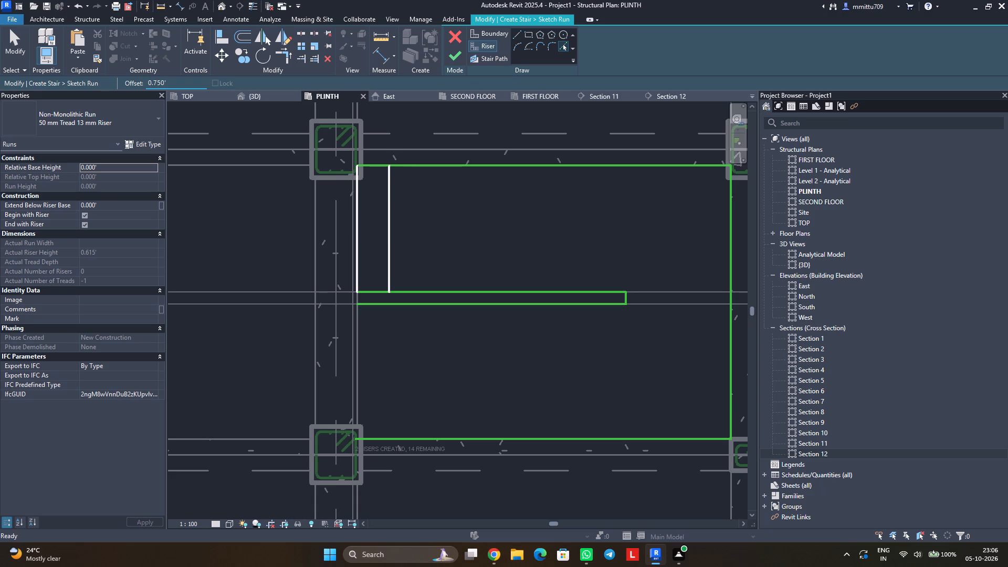
left_click(390, 245)
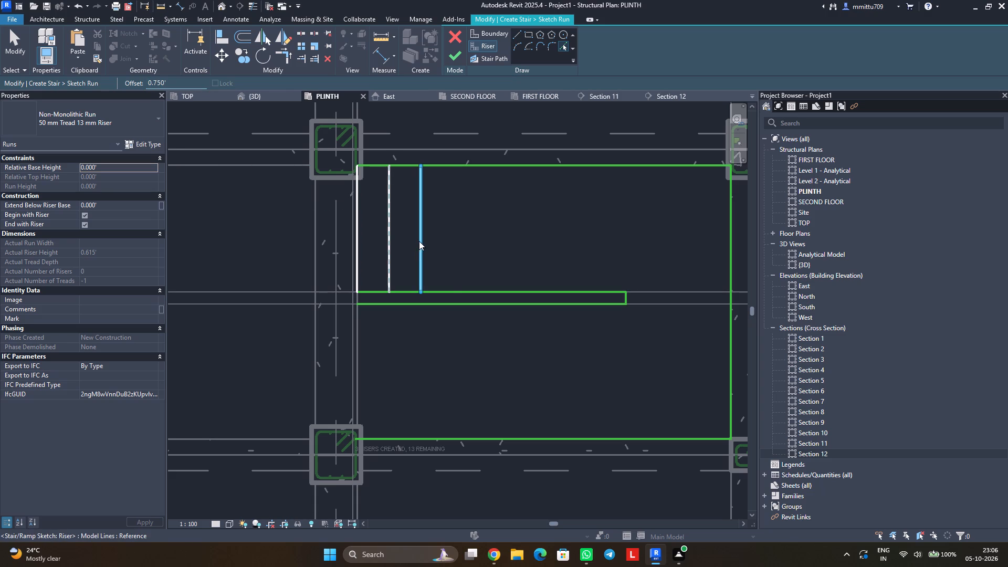
left_click(421, 240)
left_click(454, 240)
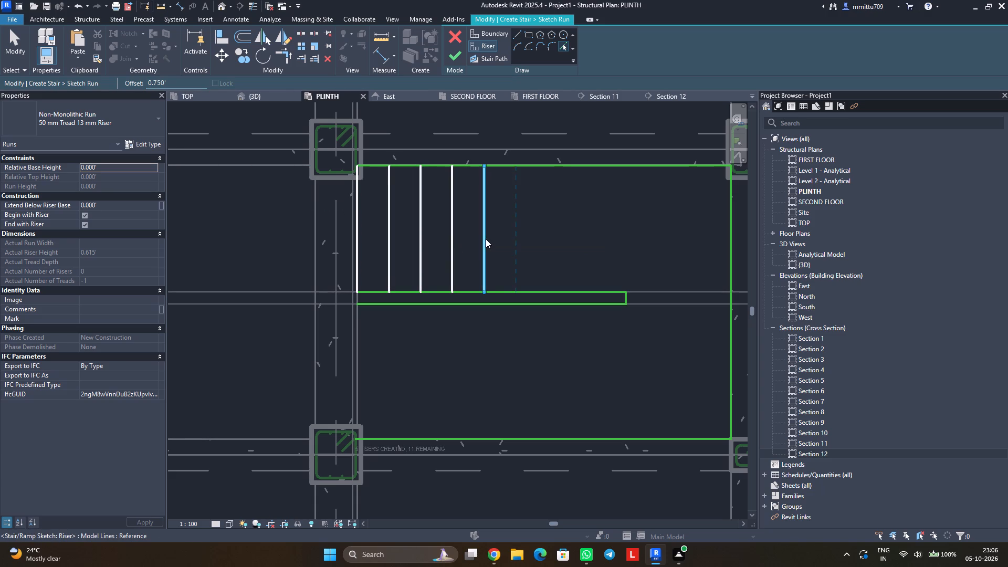
left_click(486, 239)
left_click(517, 239)
left_click(549, 240)
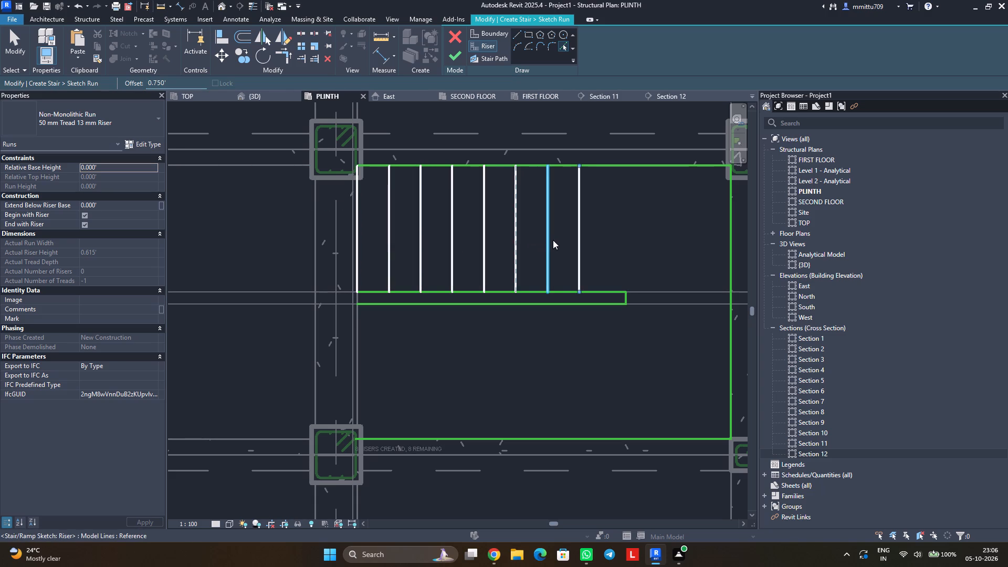
left_click(582, 243)
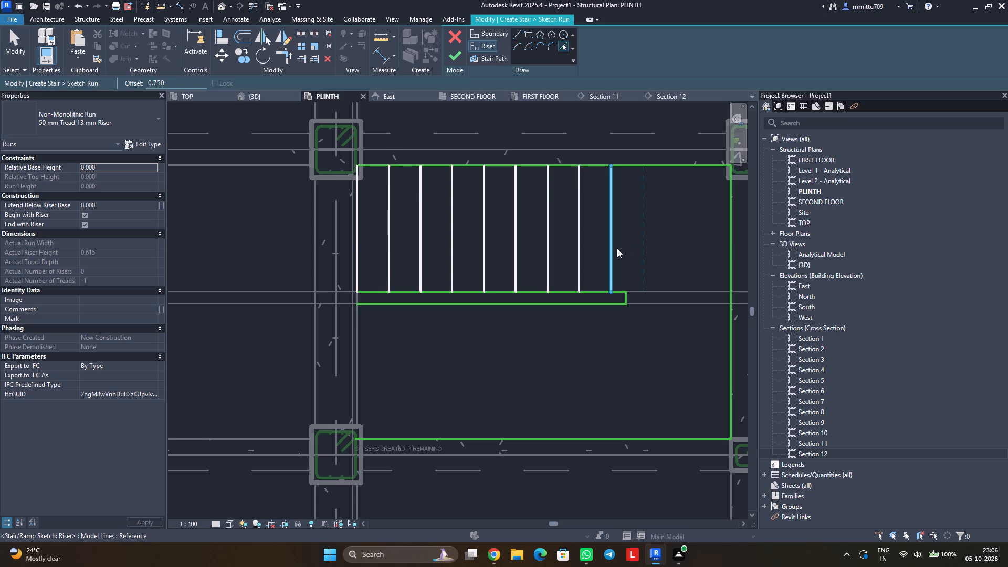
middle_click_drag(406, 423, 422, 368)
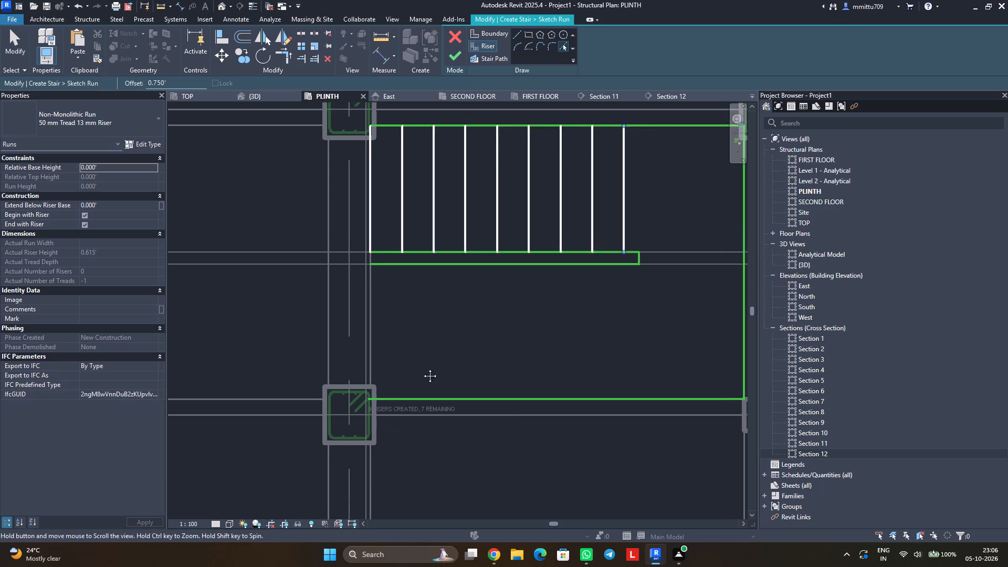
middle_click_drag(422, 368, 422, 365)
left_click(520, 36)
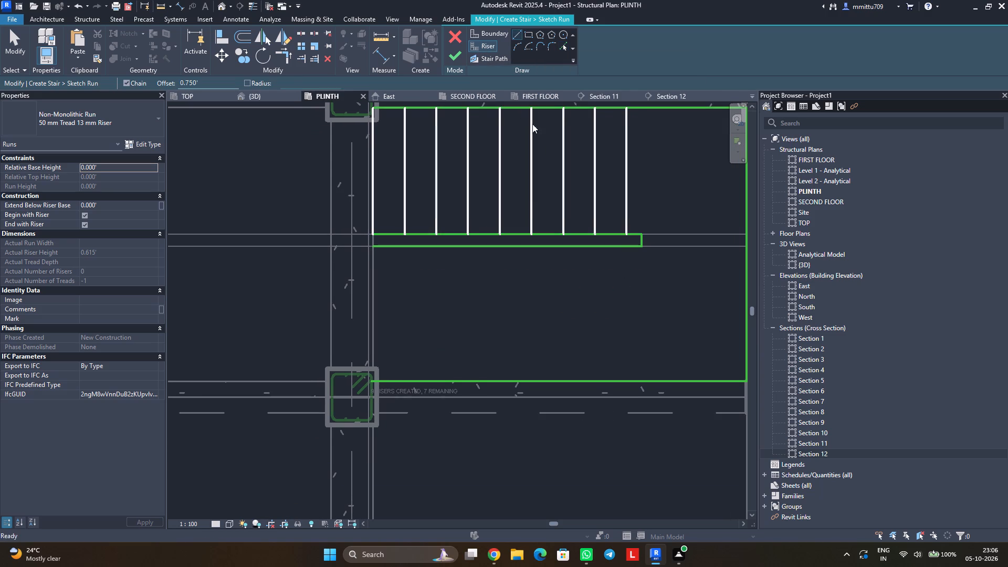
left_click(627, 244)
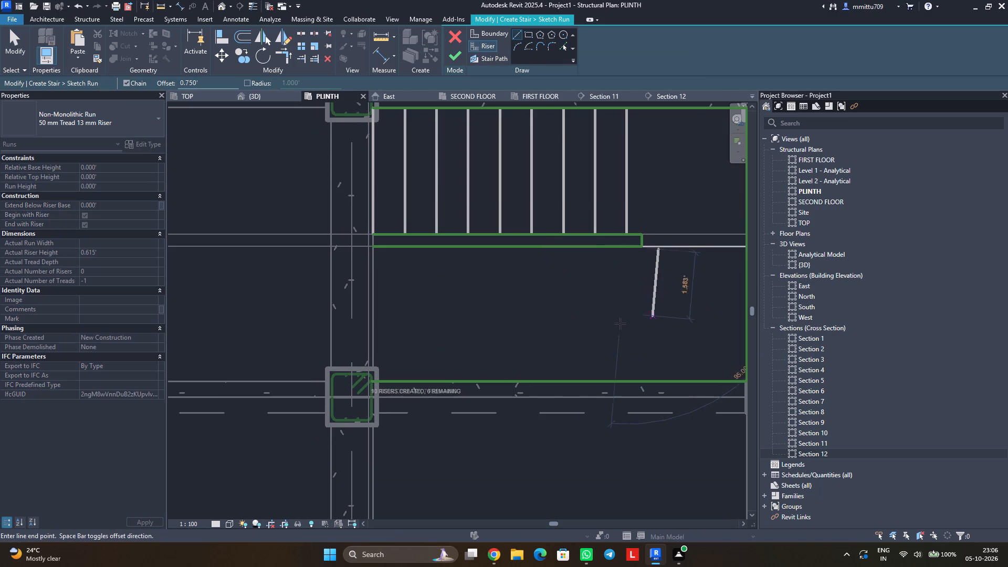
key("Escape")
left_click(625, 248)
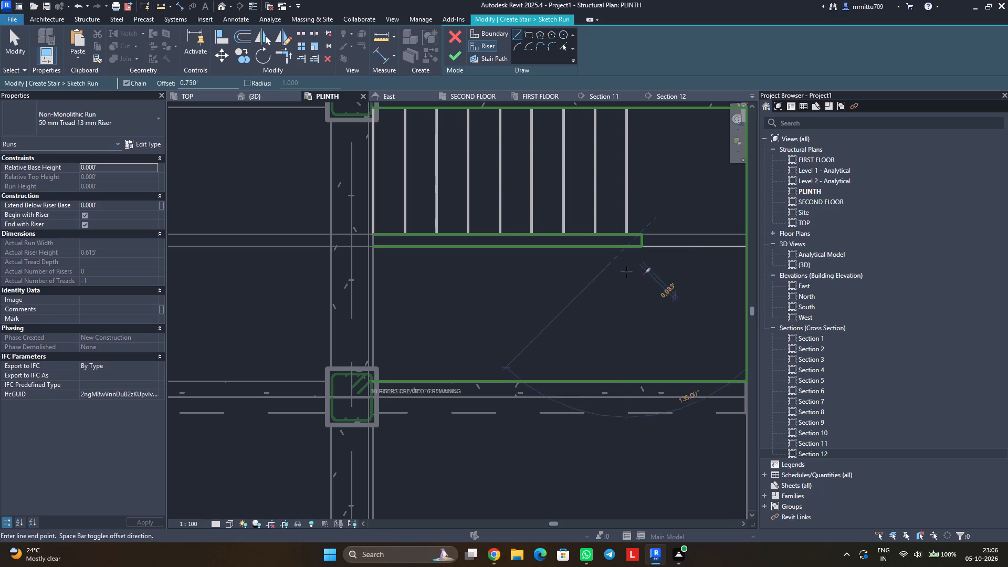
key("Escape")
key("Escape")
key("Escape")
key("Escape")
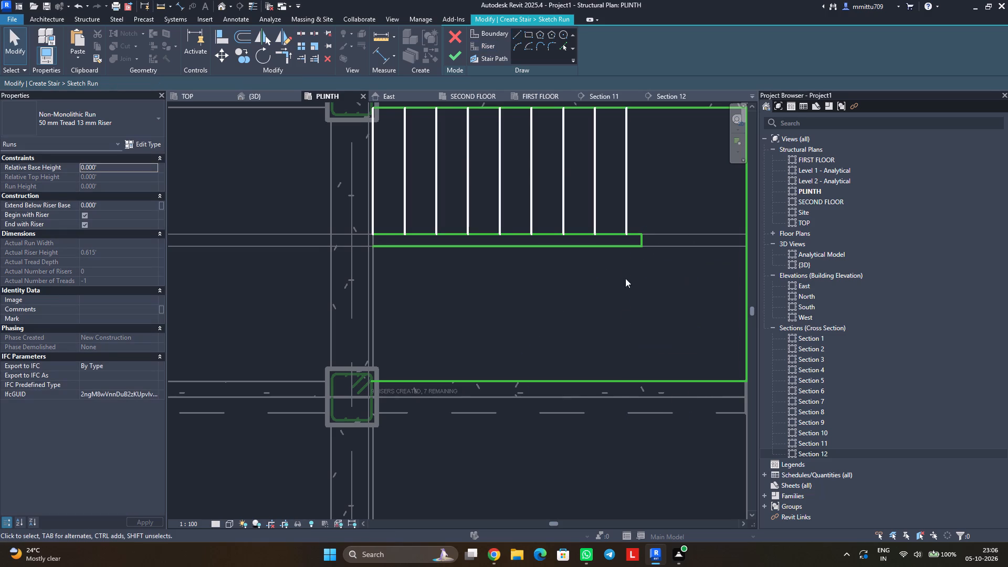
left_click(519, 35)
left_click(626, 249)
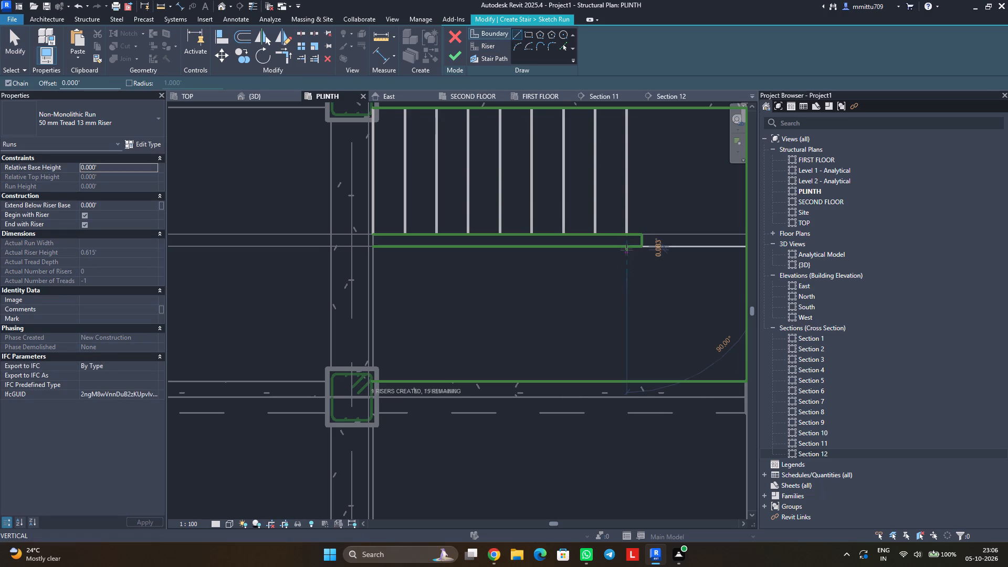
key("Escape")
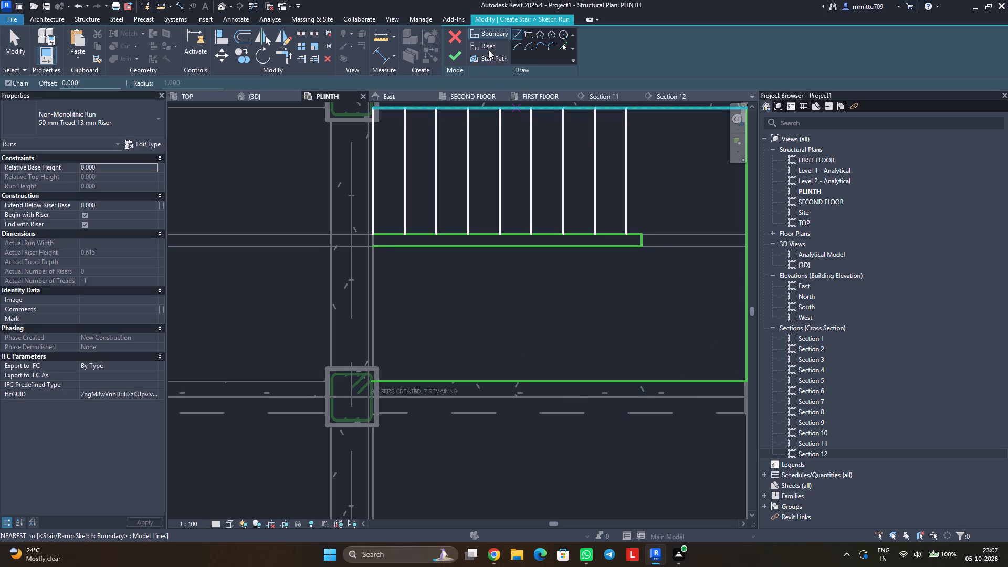
Sketch a riser across the lower run, from the narrow central rectangle to the lower boundary, aligned with the upper run's last riser.
left_click(489, 50)
left_click(625, 250)
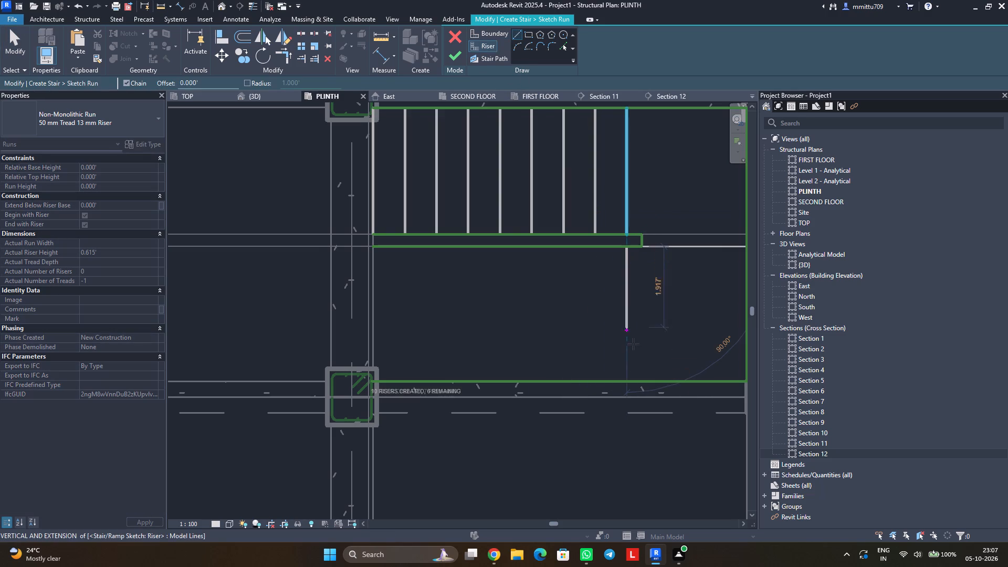
left_click(633, 378)
key("Escape")
key("Escape")
key("Escape")
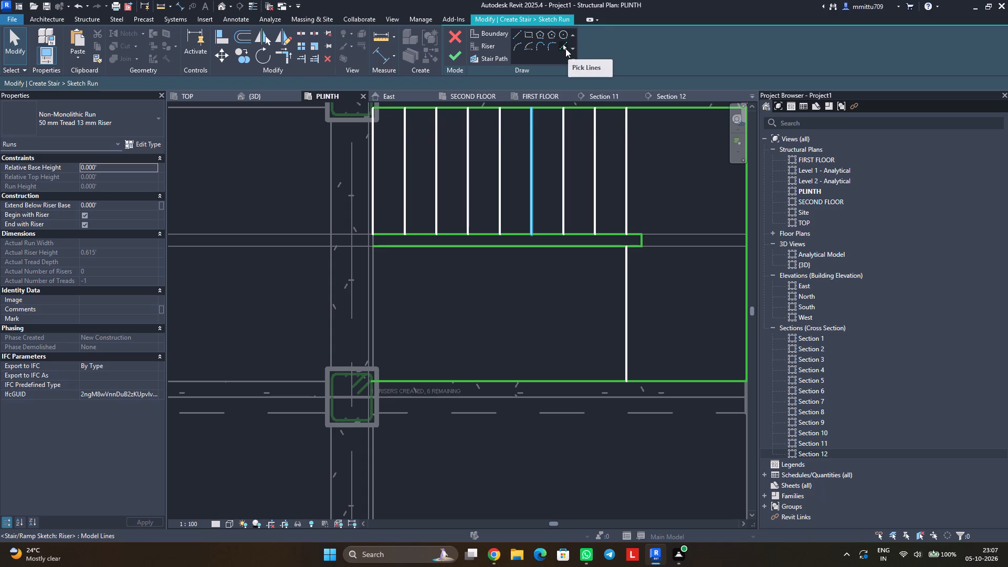
Add eight risers to the lower run, each offset 0.75' from the previous one, back to the grid C beam face.
left_click(565, 48)
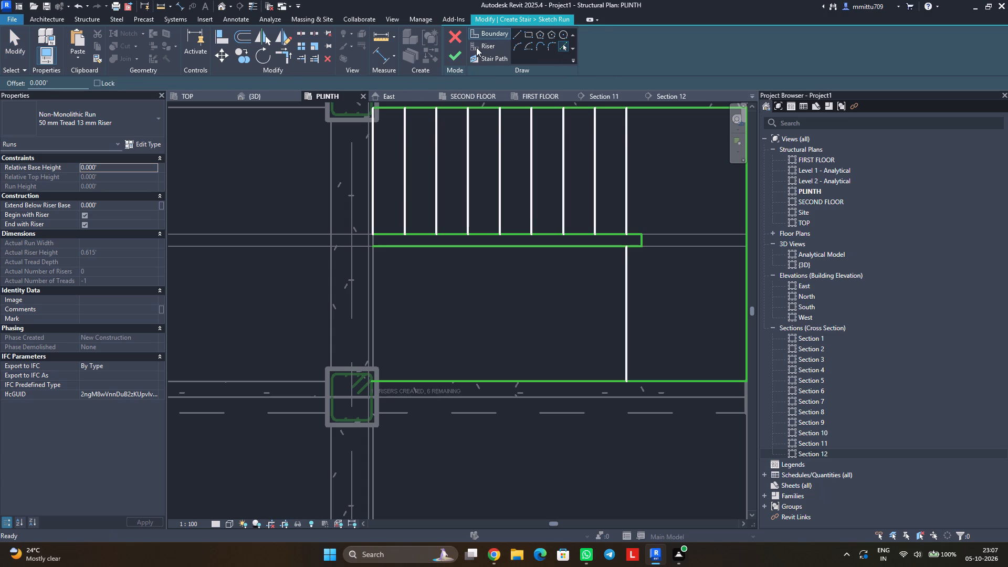
left_click(476, 47)
left_click(561, 44)
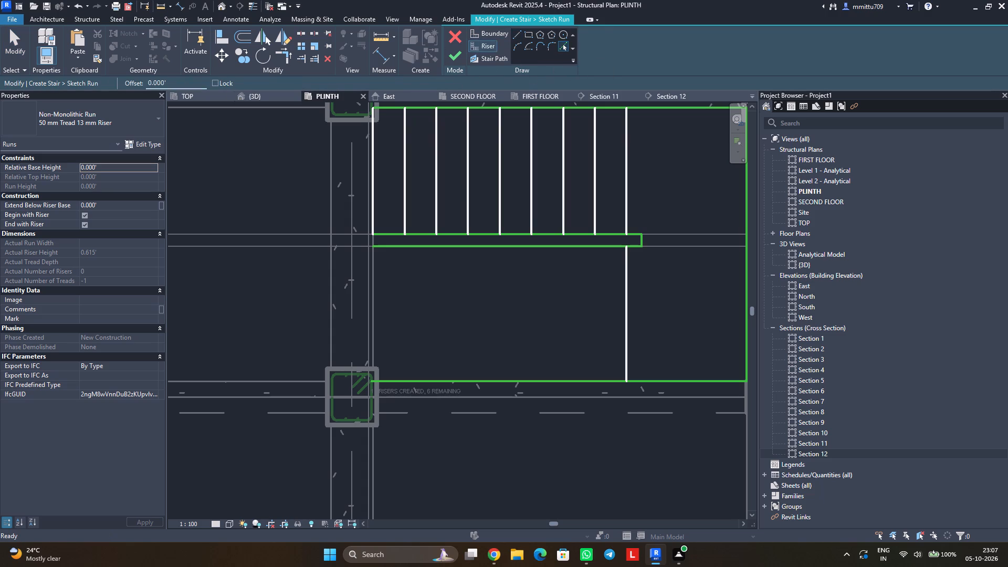
double_click(192, 82)
type("0.75'")
key("Return")
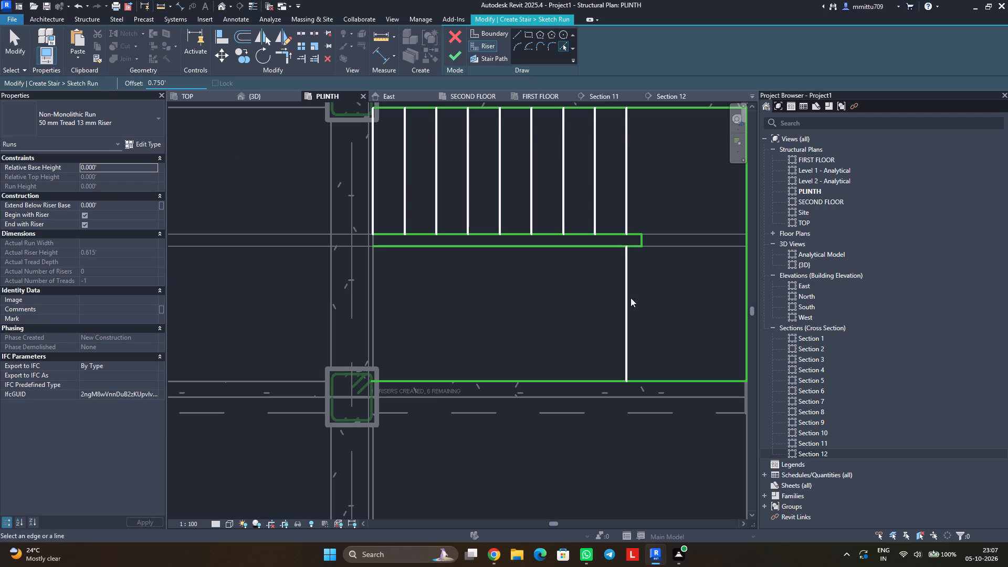
left_click(623, 310)
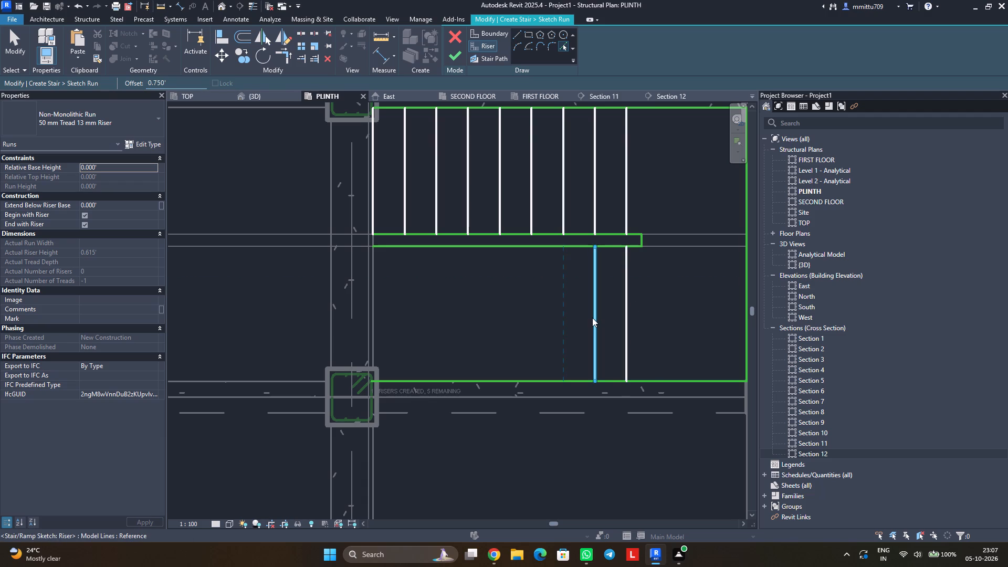
left_click(592, 318)
left_click(560, 327)
left_click(529, 331)
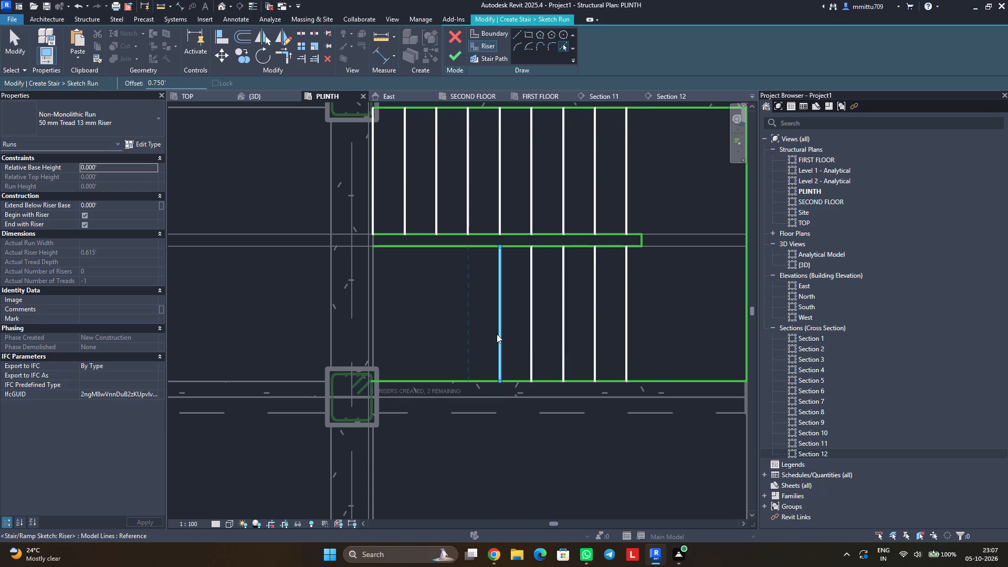
left_click(497, 334)
left_click(465, 340)
left_click(435, 343)
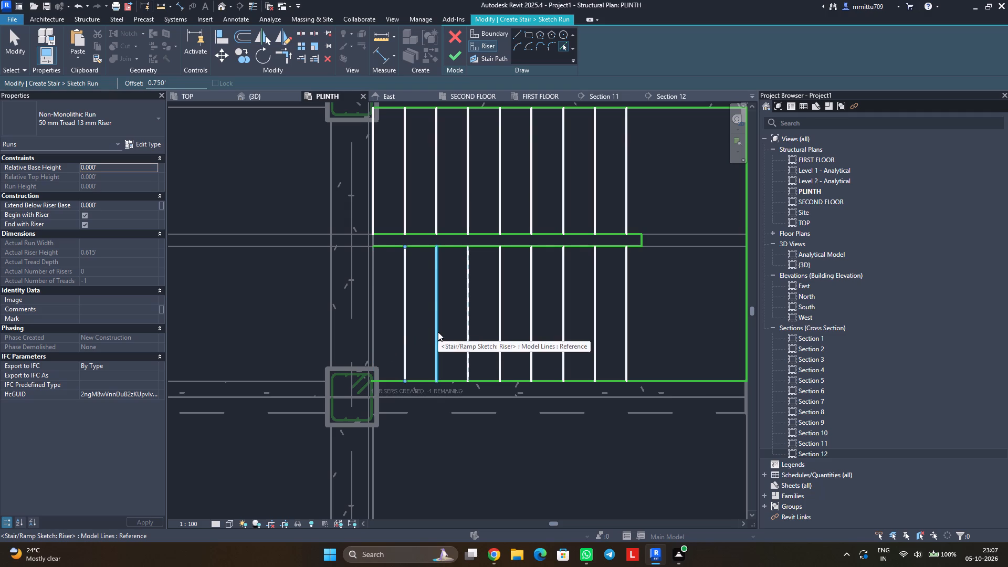
left_click(401, 330)
key("Escape")
key("Escape")
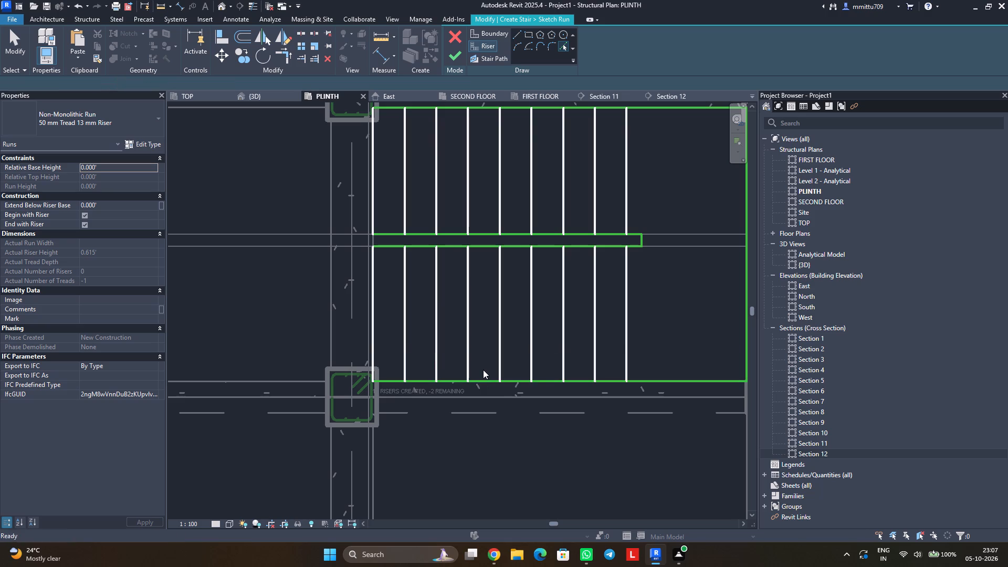
key("Escape")
Sketch a U-shaped stair path from the upper run's first riser midpoint, across the landing, and back along the lower run to grid C.
scroll(596, 304, "up", 1)
scroll(596, 304, "down", 4)
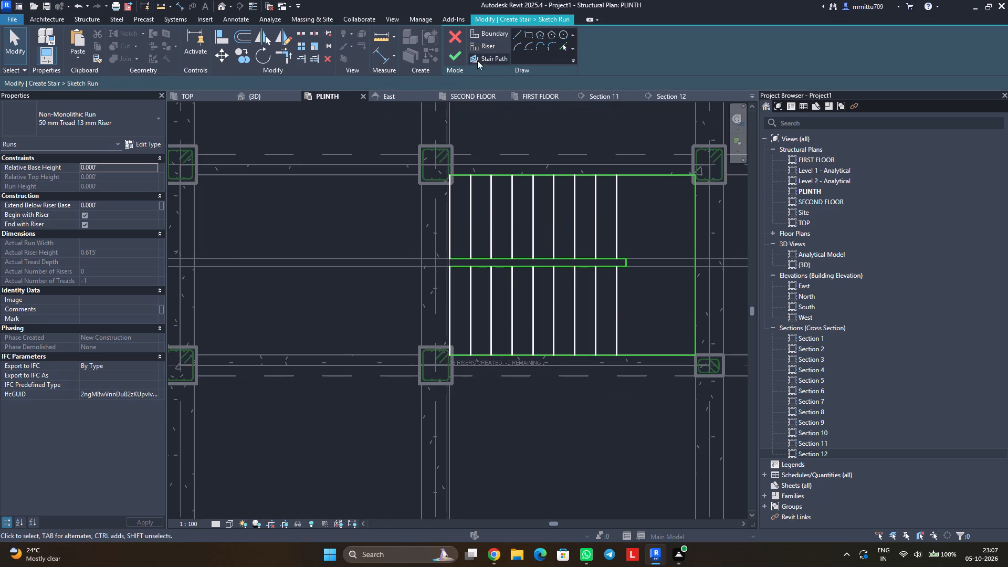
left_click(481, 61)
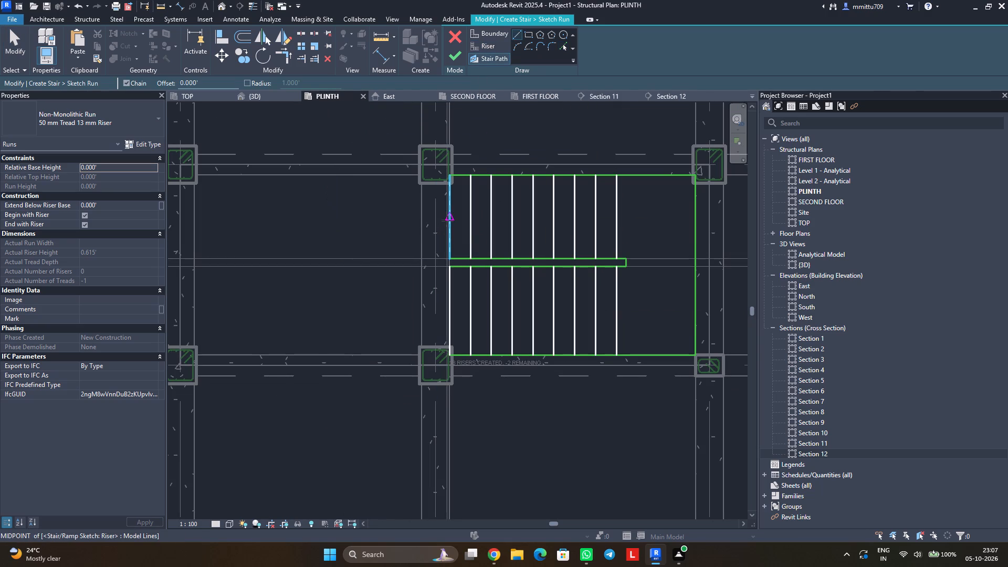
left_click(447, 220)
left_click(643, 219)
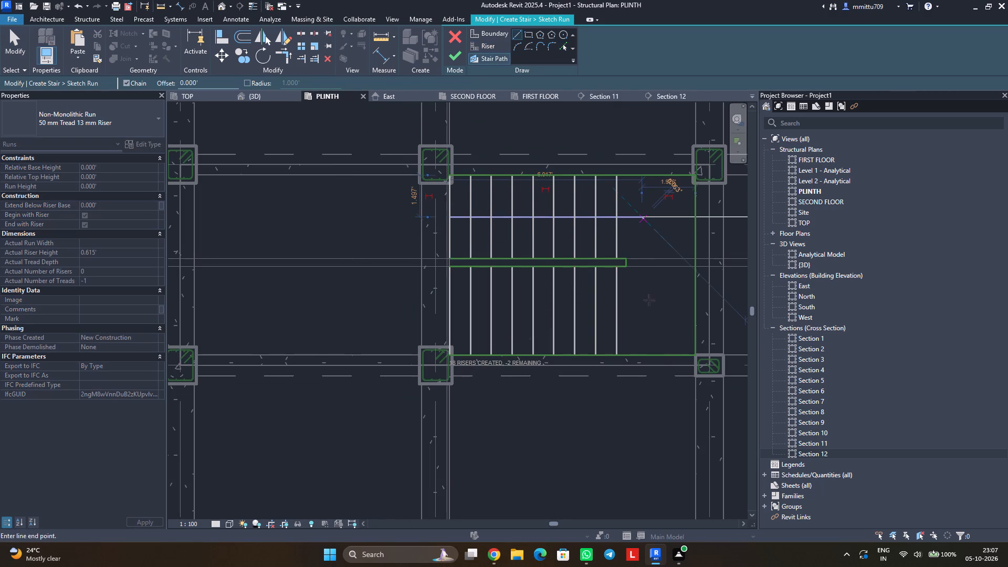
left_click(648, 313)
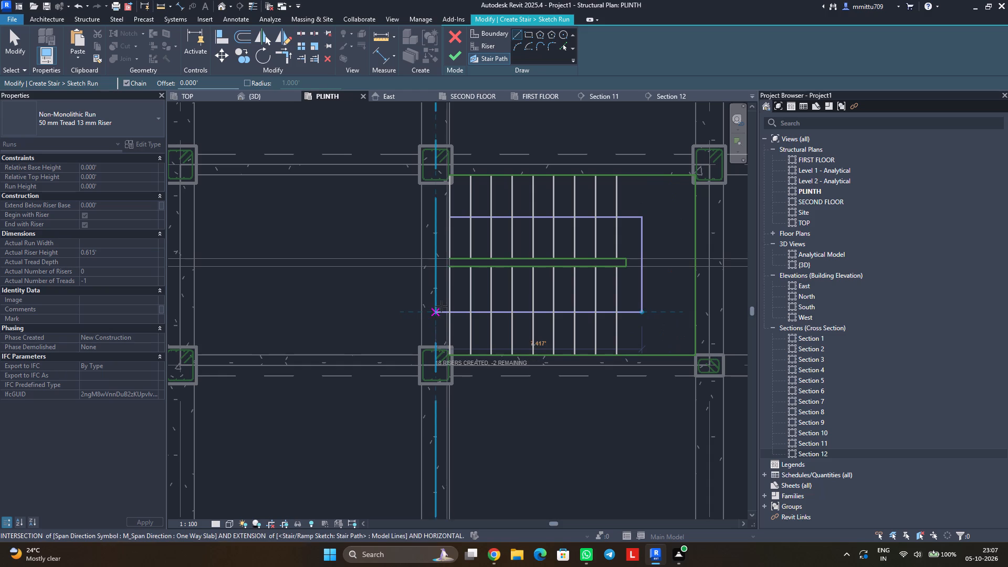
left_click(450, 306)
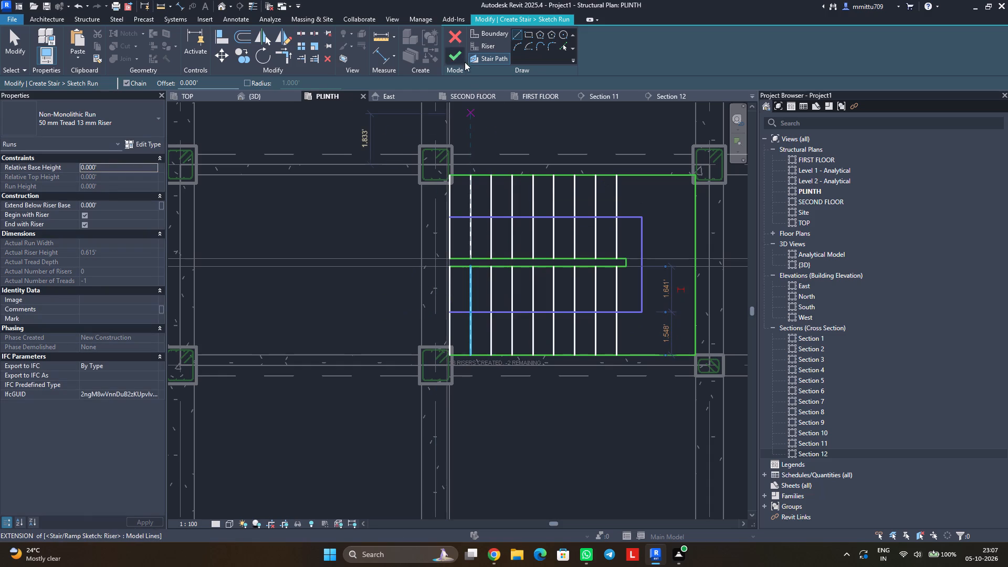
Finish the run sketch and complete the PLINTH-to-FIRST FLOOR stair.
left_click(461, 58)
left_click(552, 436)
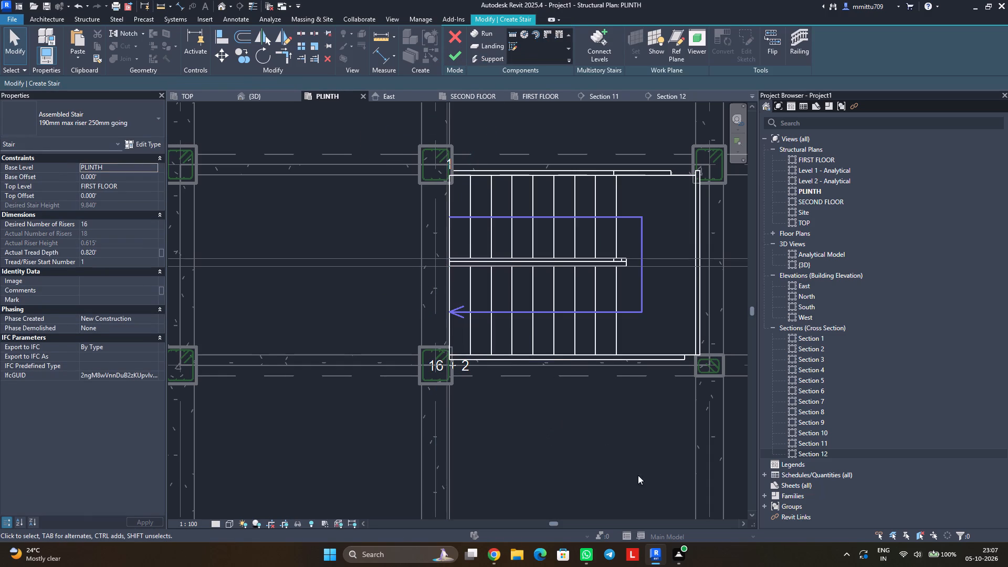
left_click(451, 58)
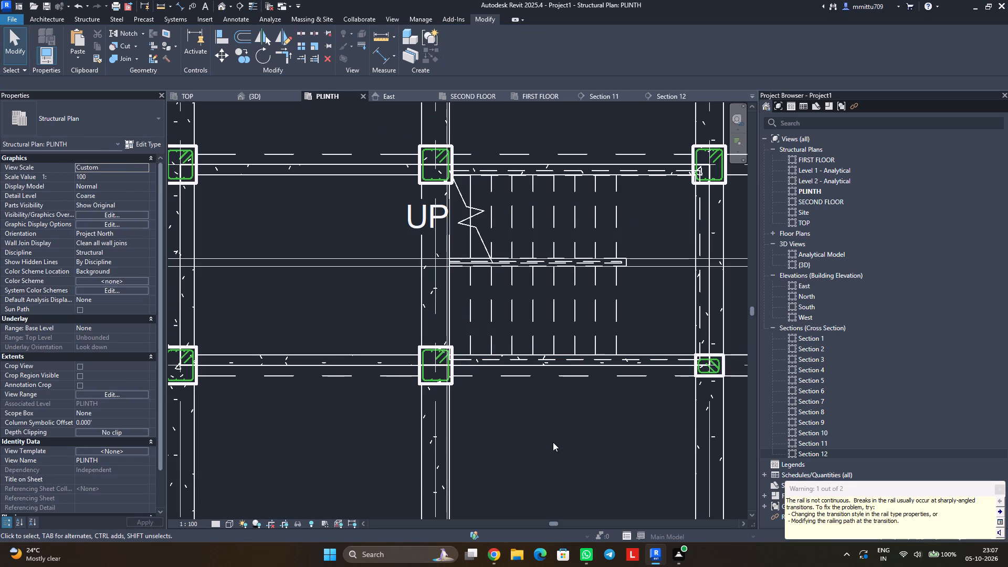
left_click(553, 442)
Turn on the Stairs category's visibility in the {3D} view.
left_click(278, 97)
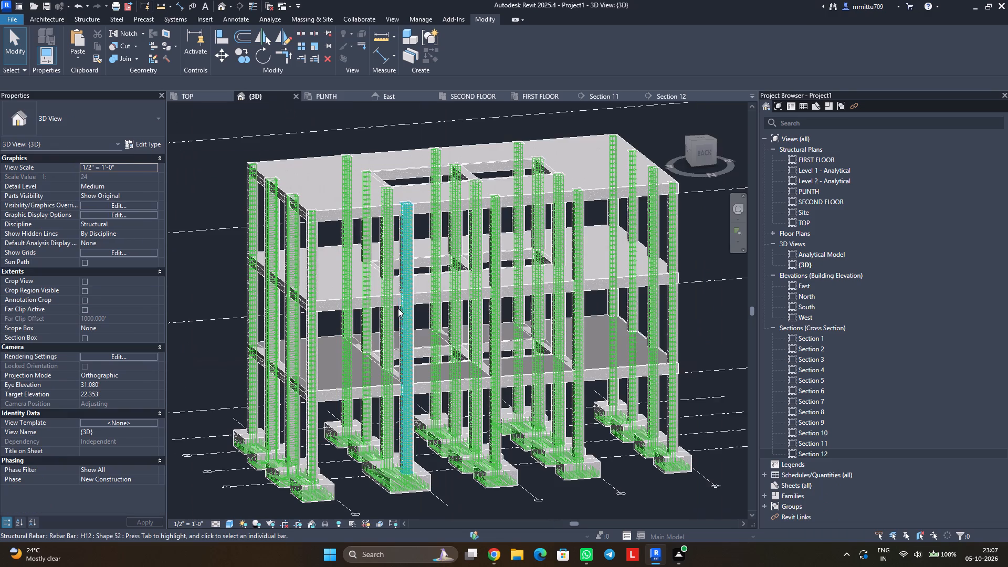
middle_click_drag(467, 396, 426, 339, "shift")
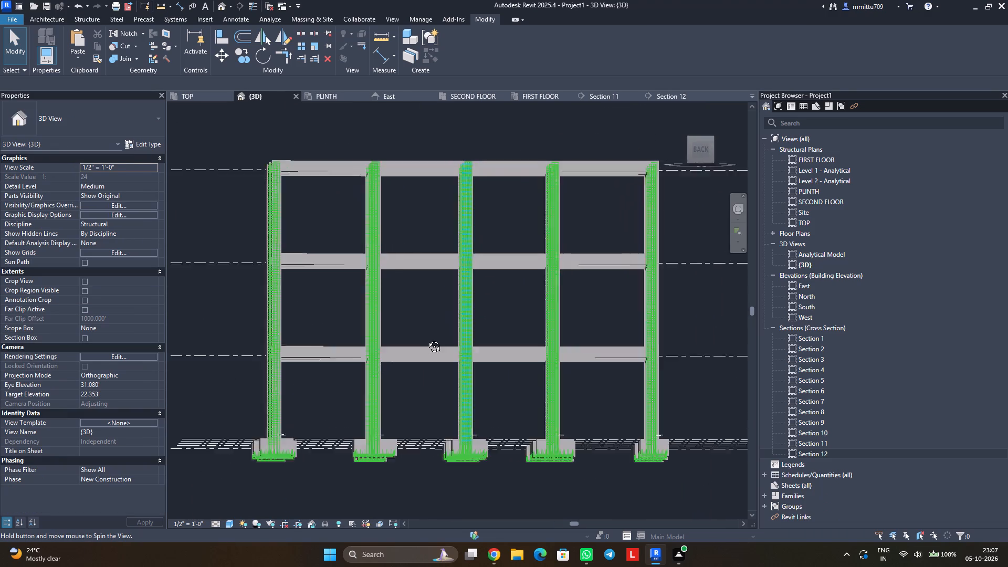
middle_click_drag(426, 339, 444, 399, "shift")
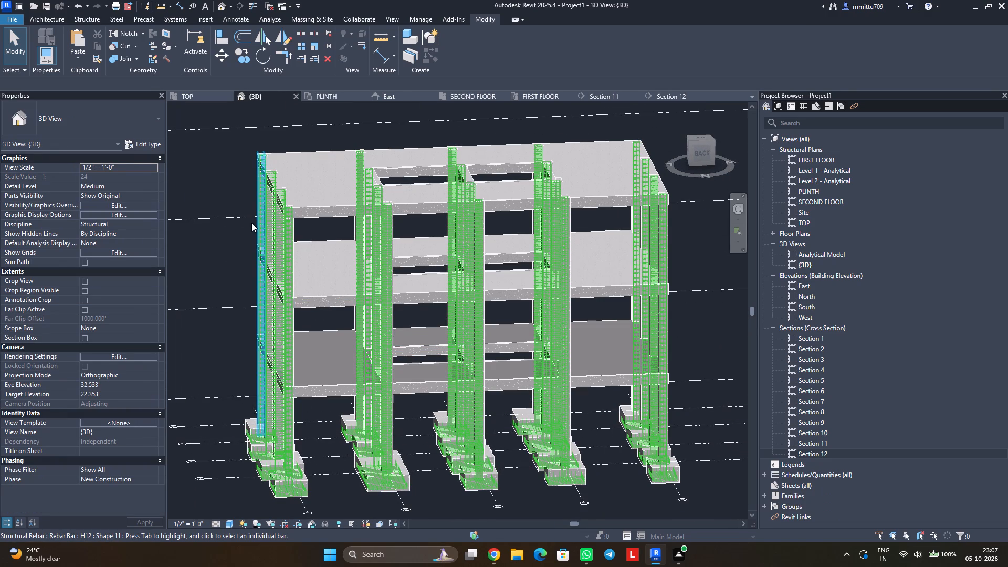
type("VG")
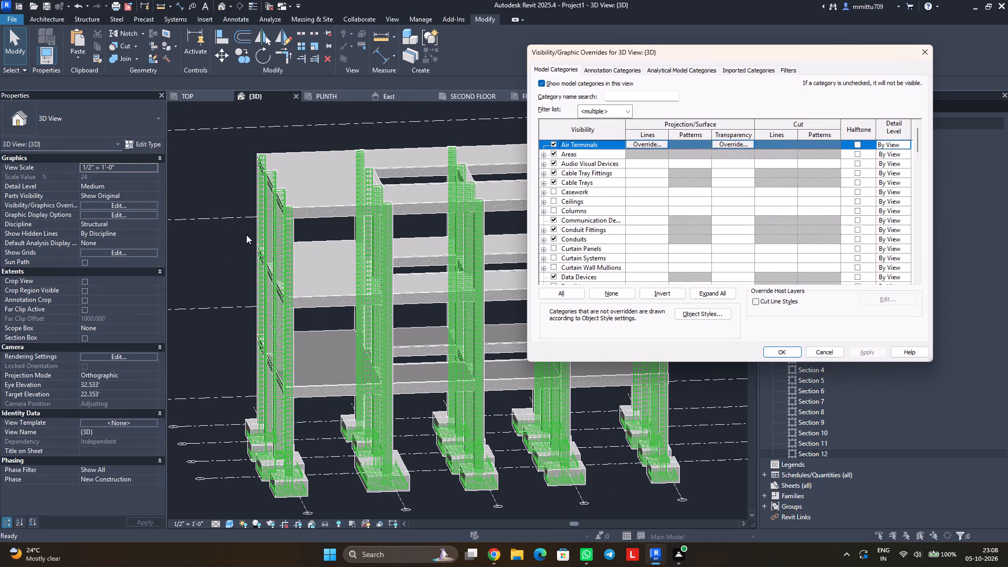
left_click(618, 112)
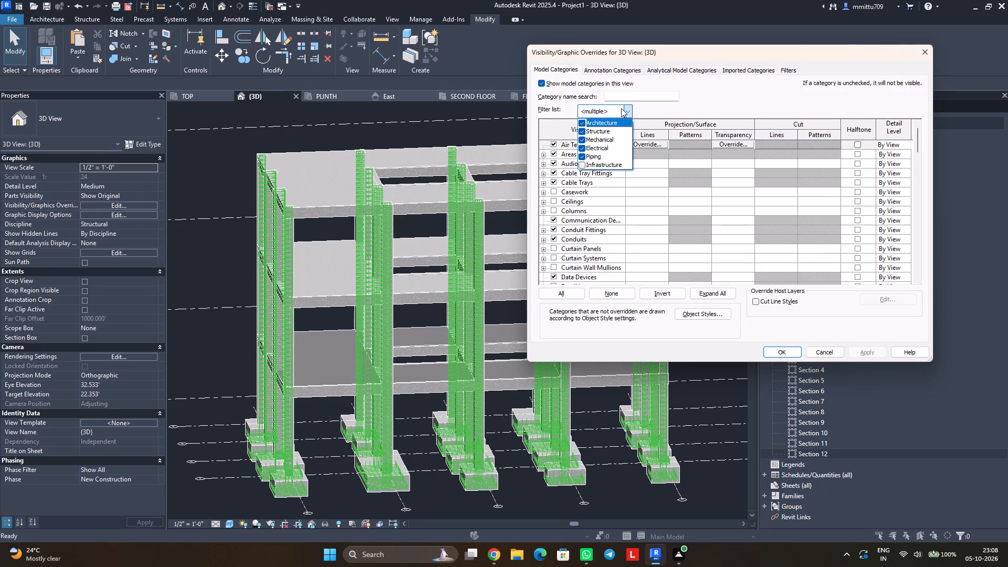
left_click(629, 112)
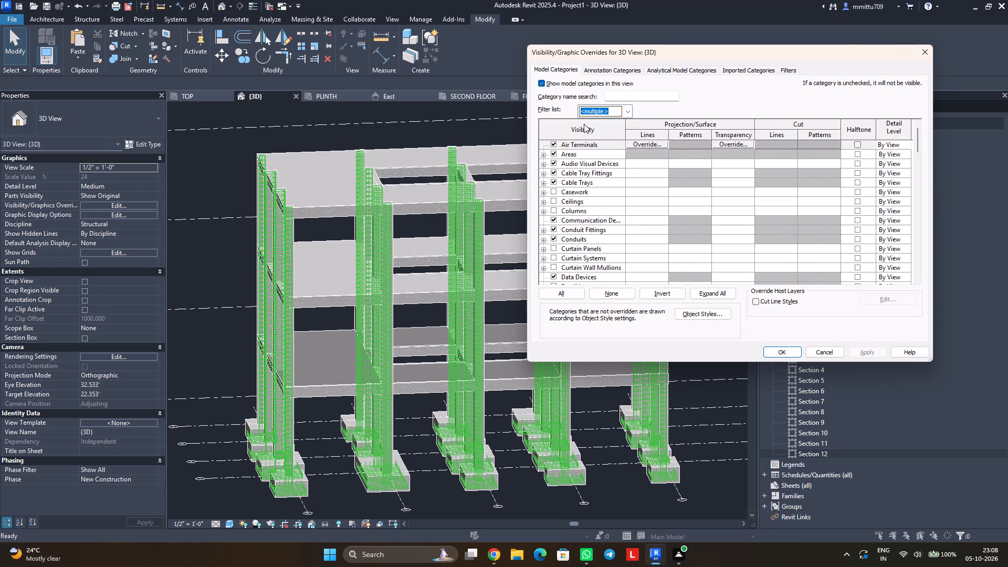
key("s")
left_click(577, 196)
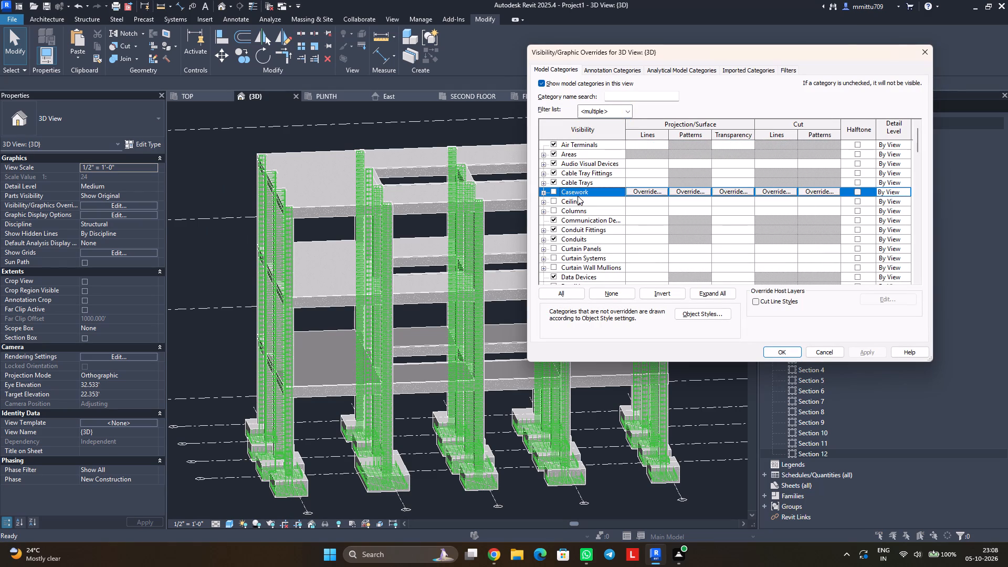
key("s")
scroll(576, 212, "down", 4)
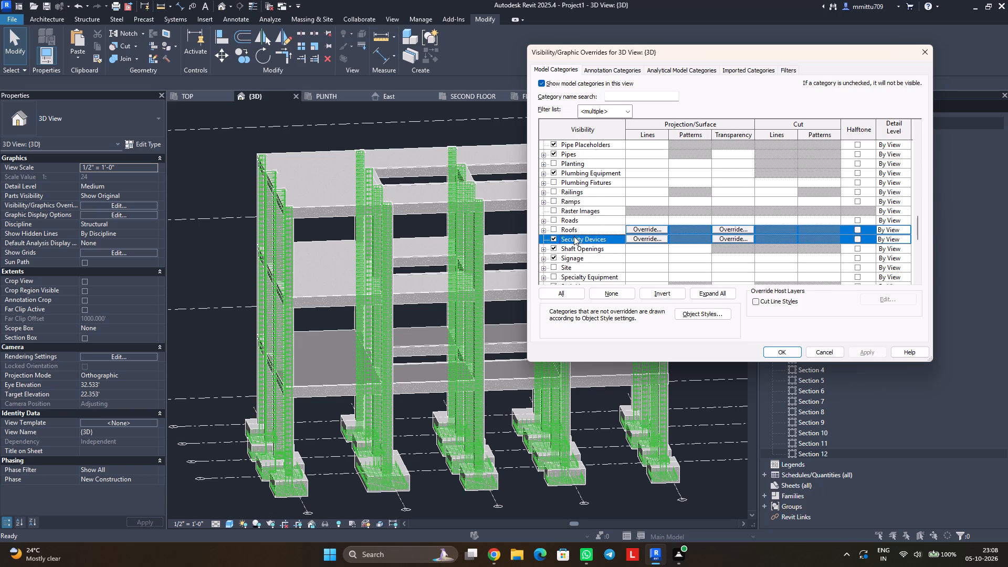
scroll(574, 236, "down", 4)
left_click(555, 247)
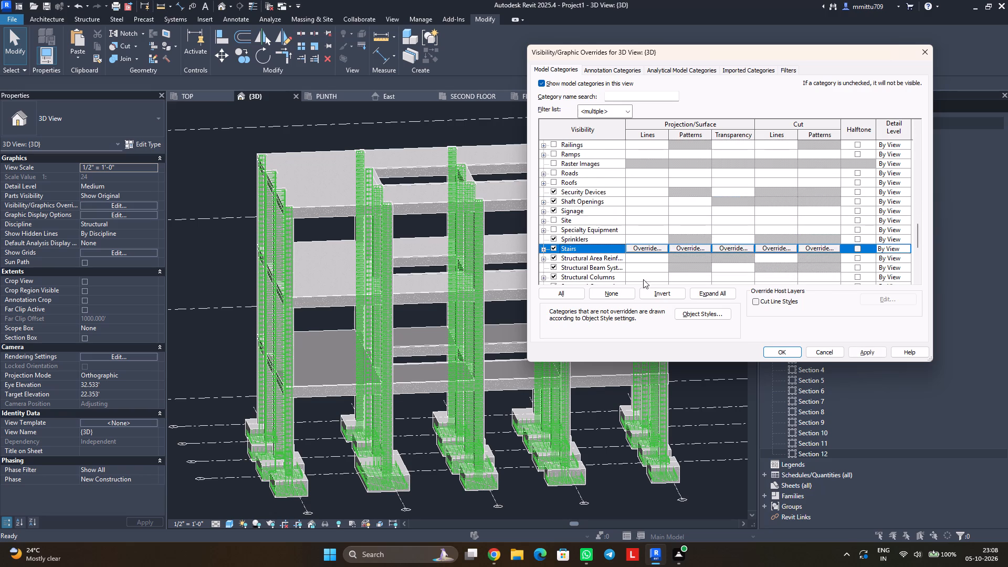
left_click(769, 351)
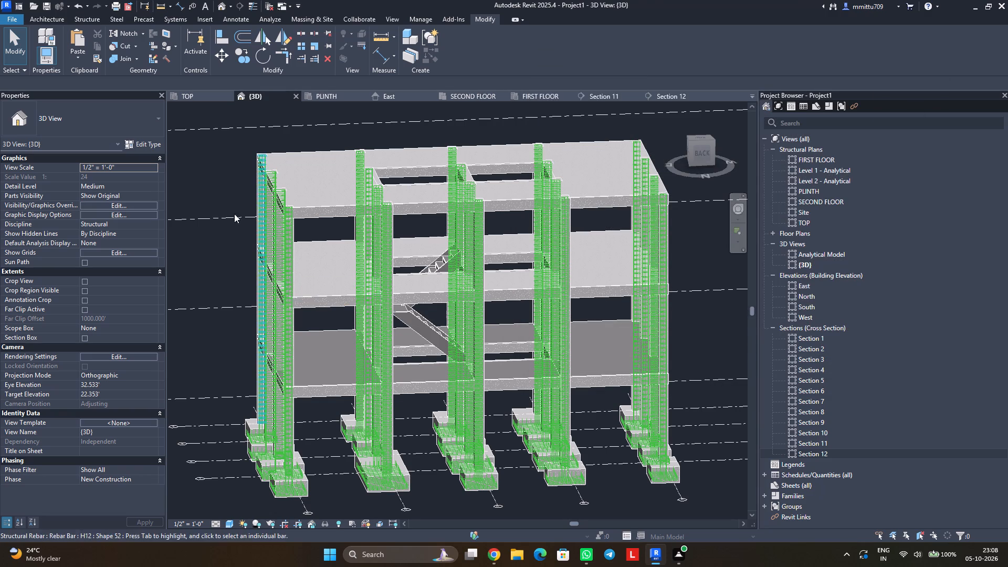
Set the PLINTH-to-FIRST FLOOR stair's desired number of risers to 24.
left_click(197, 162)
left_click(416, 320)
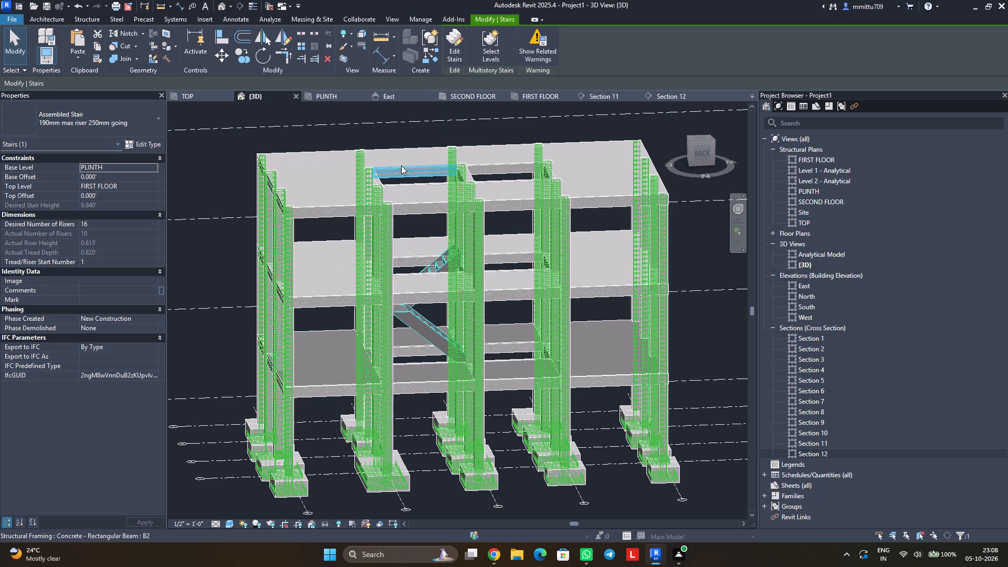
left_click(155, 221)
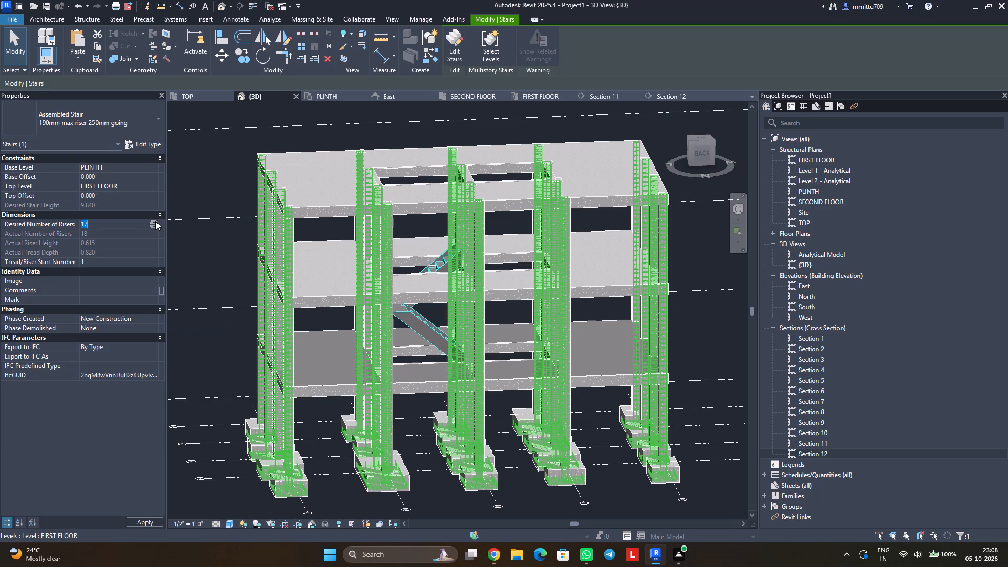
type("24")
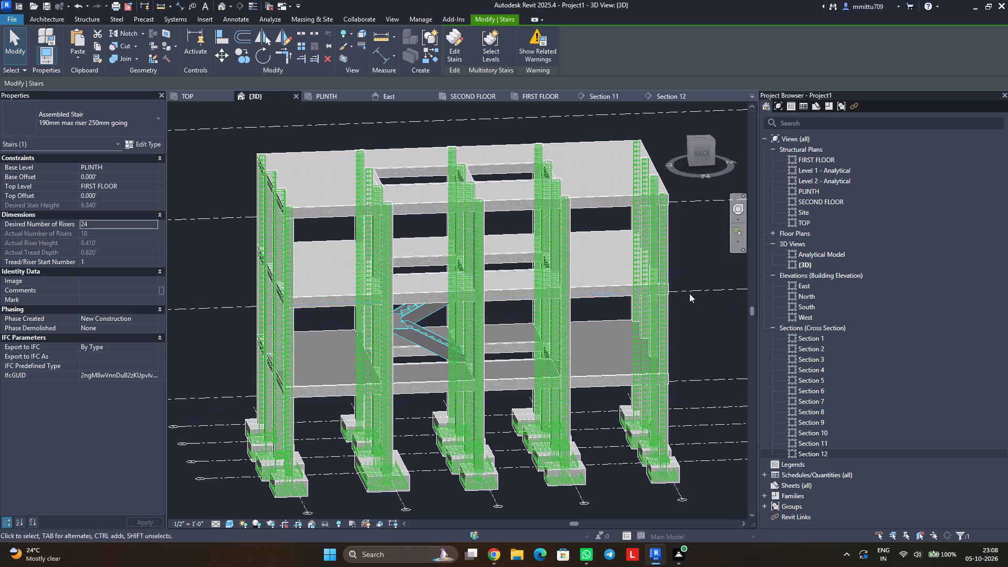
Change the PLINTH-to-FIRST FLOOR stair's type to Cast-In-Place Stair: Monolithic Stair, working from the 3D model's back view.
left_click(701, 156)
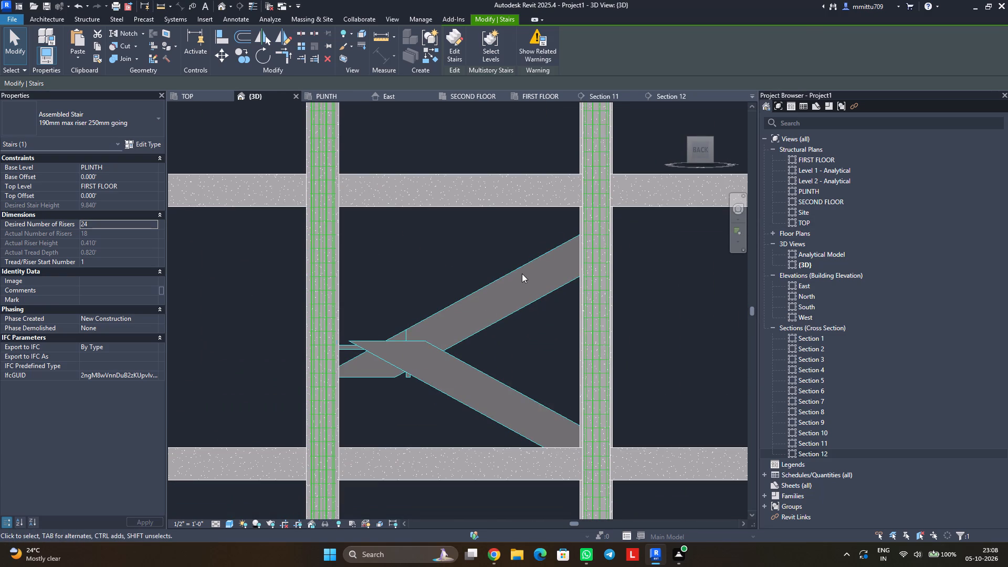
left_click(430, 314)
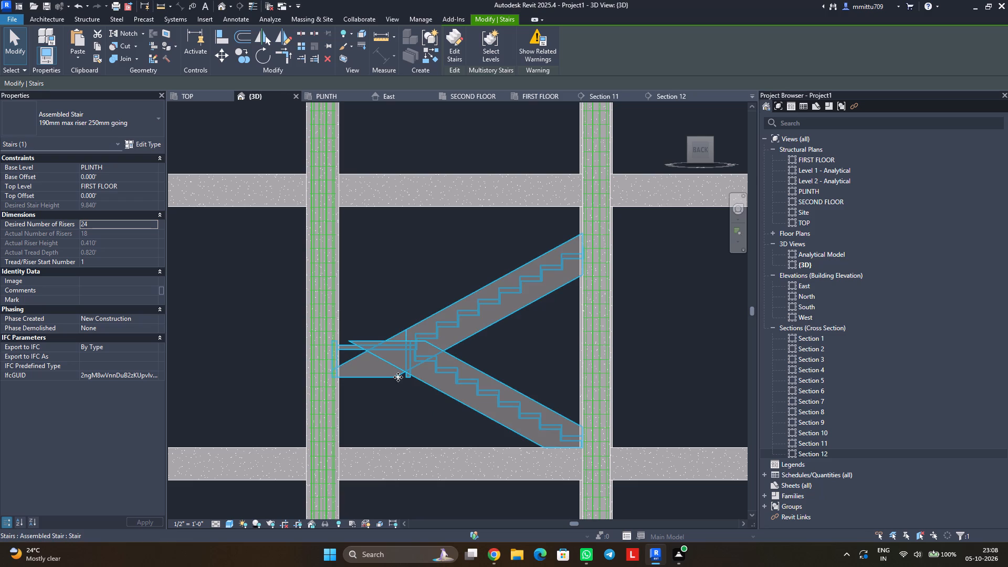
key("Escape")
left_click(369, 377)
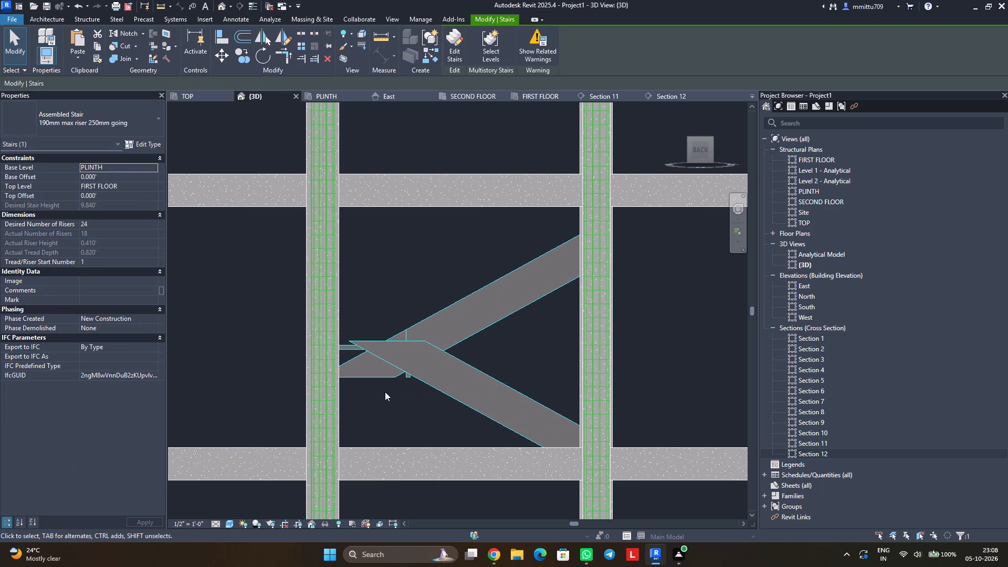
key("Escape")
key("Escape")
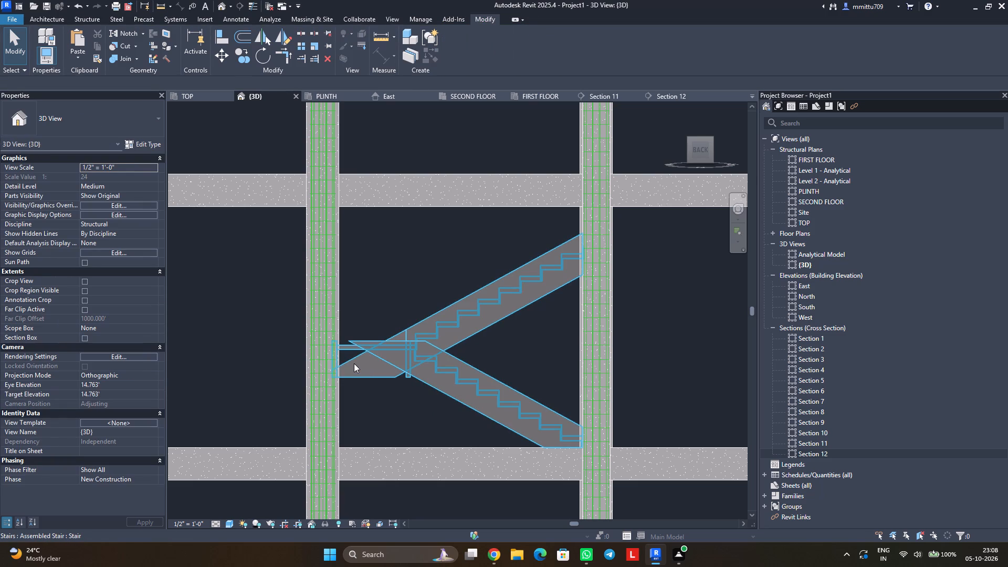
left_click(403, 346)
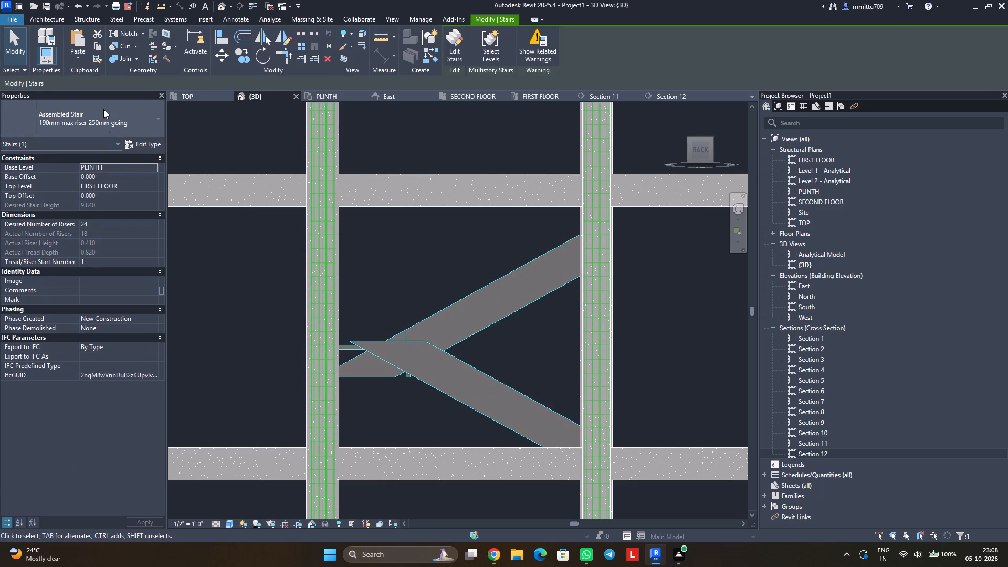
left_click(103, 107)
left_click(41, 233)
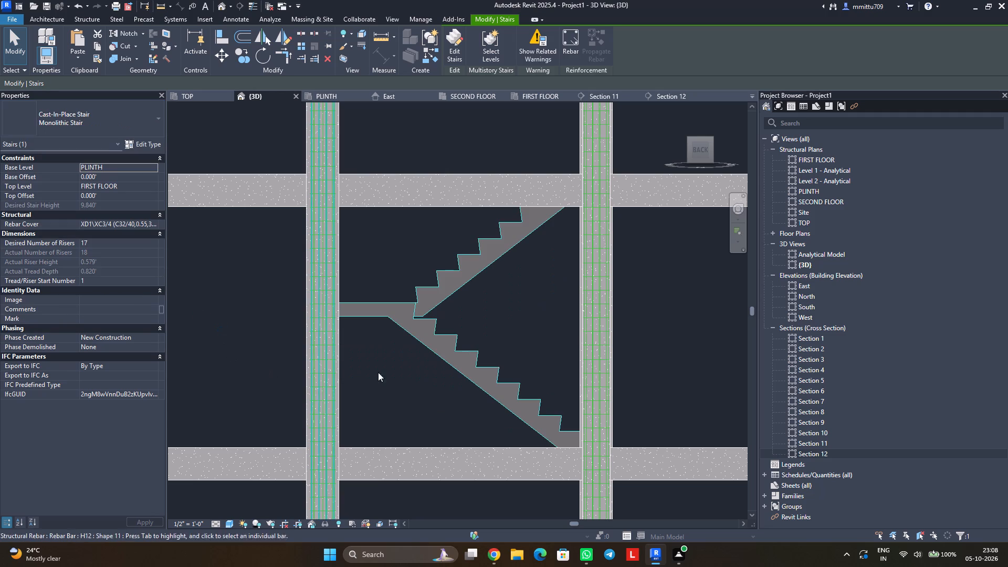
In the Monolithic Stair's 25 mm Nosing run type, enable risers and disable the slanted option.
left_click(437, 331)
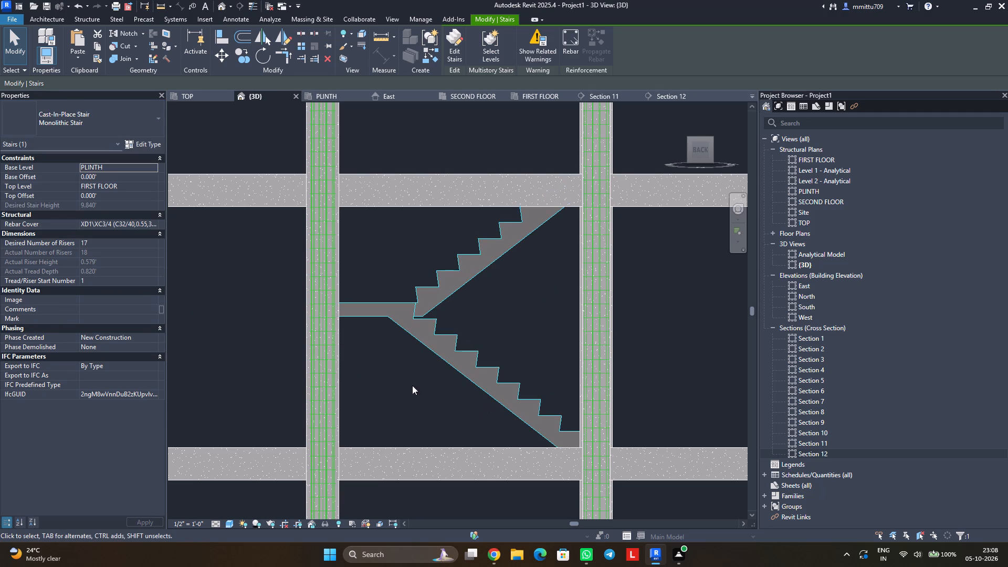
key("Escape")
left_click(409, 330)
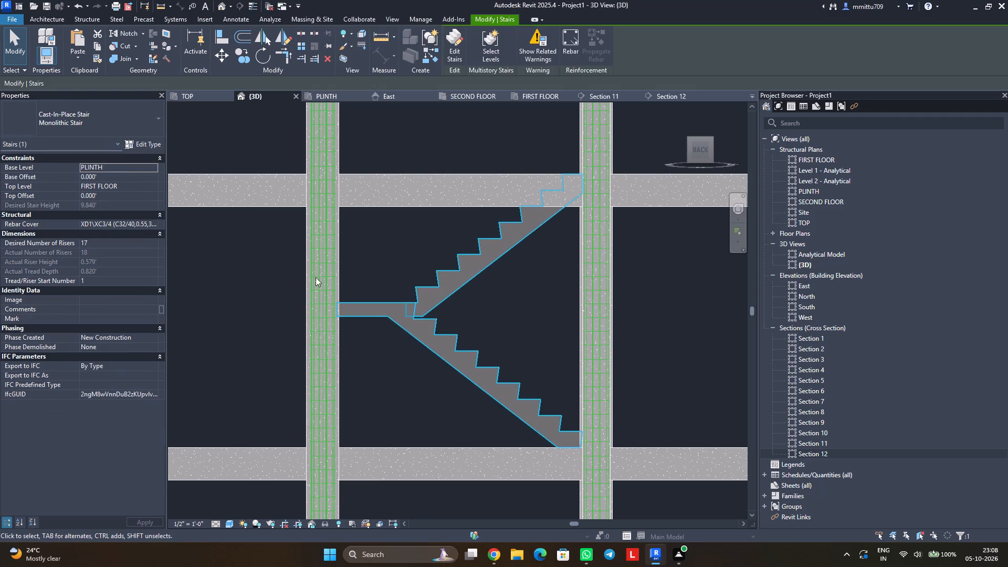
left_click(152, 146)
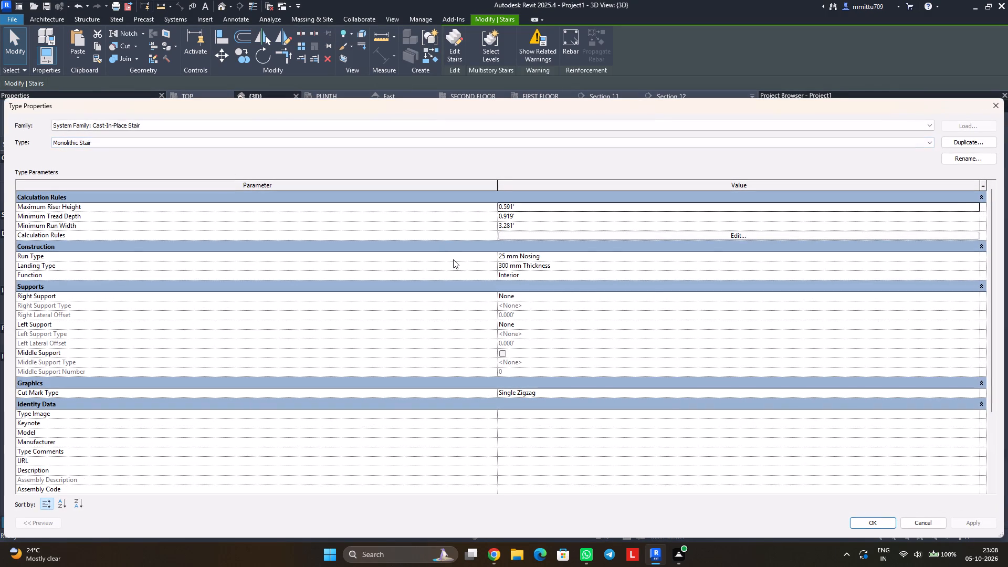
scroll(525, 262, "down", 2)
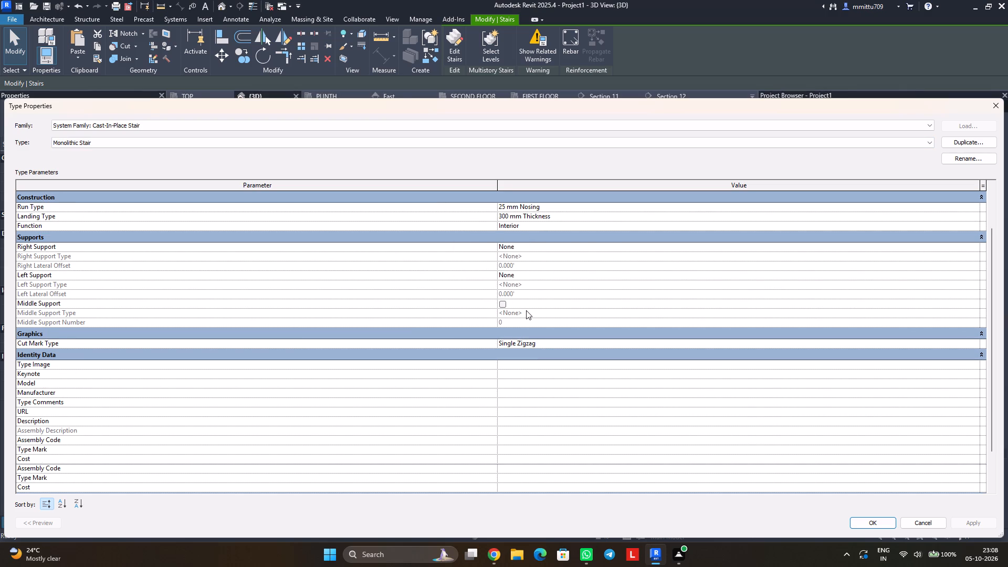
scroll(528, 354, "down", 2)
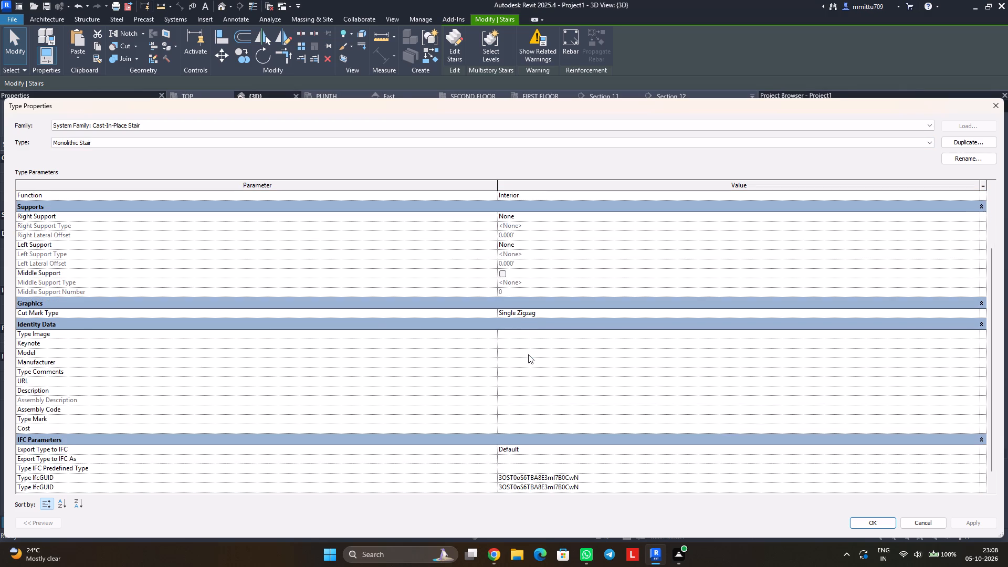
scroll(528, 354, "down", 1)
scroll(528, 354, "up", 2)
scroll(528, 354, "down", 1)
scroll(528, 354, "up", 3)
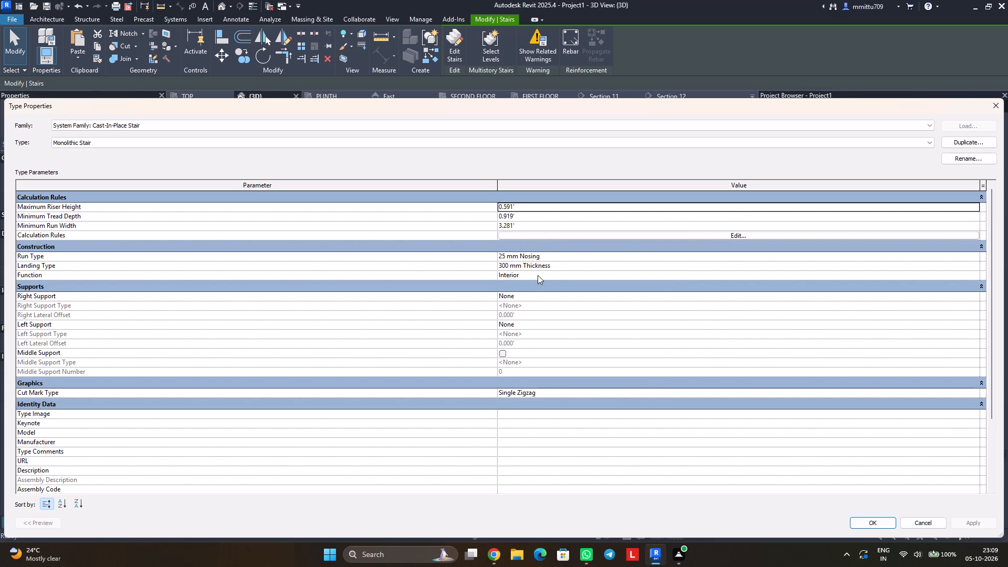
left_click(977, 255)
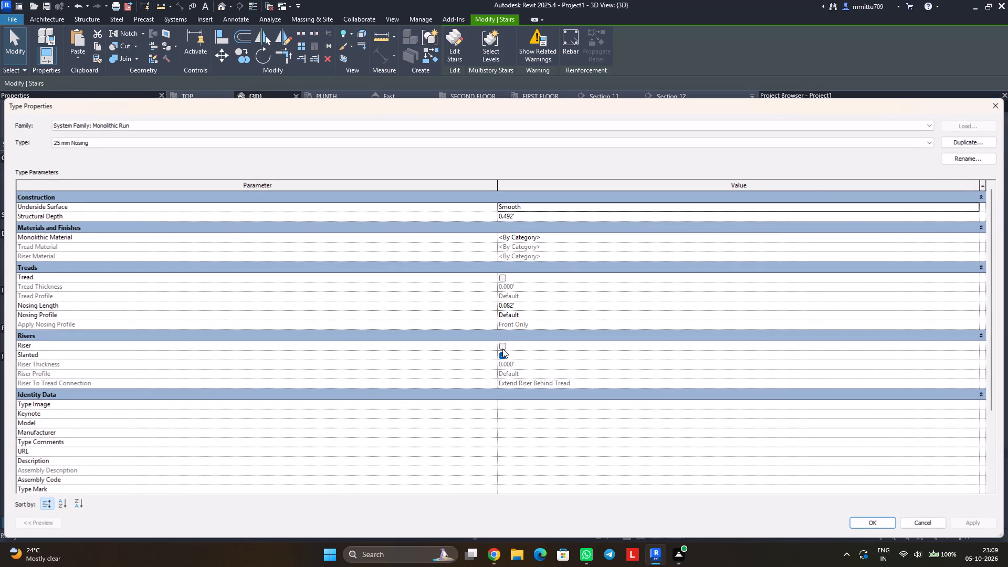
left_click(502, 349)
left_click(502, 353)
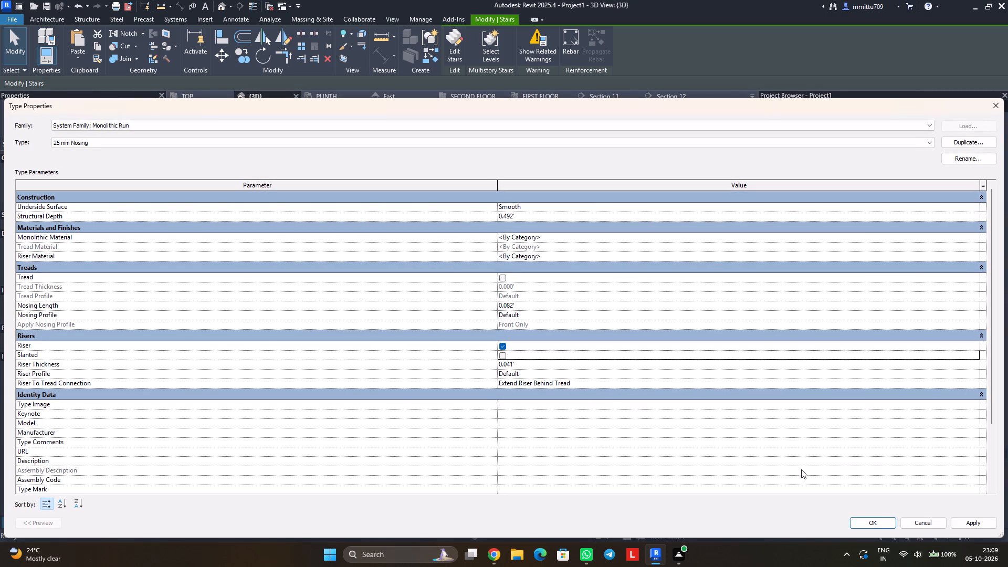
left_click(876, 523)
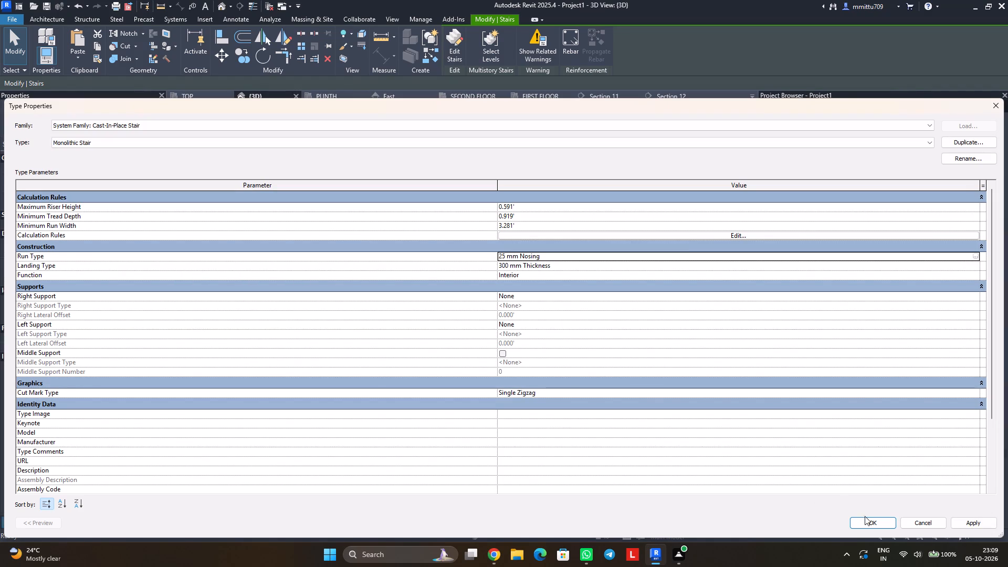
left_click(866, 518)
left_click(386, 359)
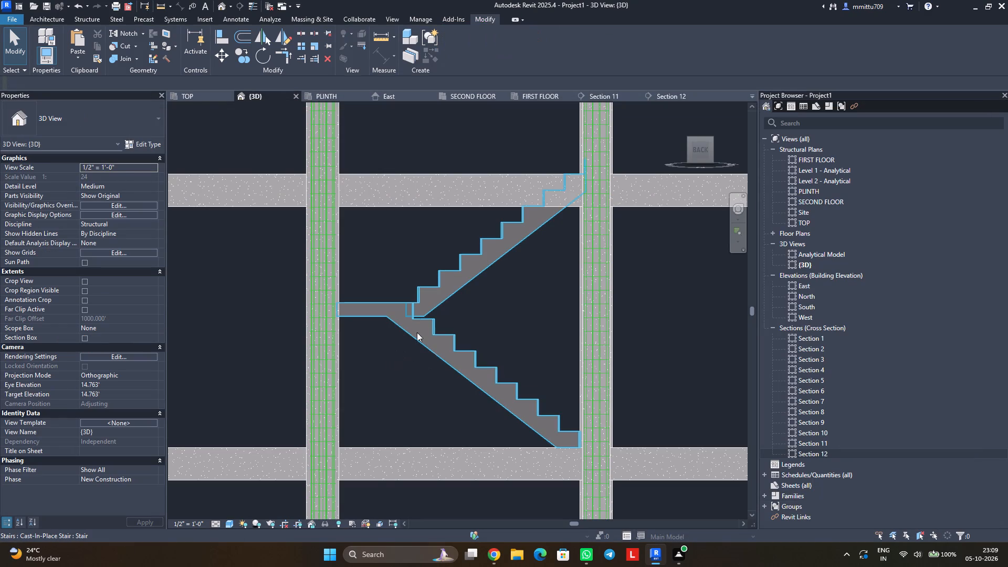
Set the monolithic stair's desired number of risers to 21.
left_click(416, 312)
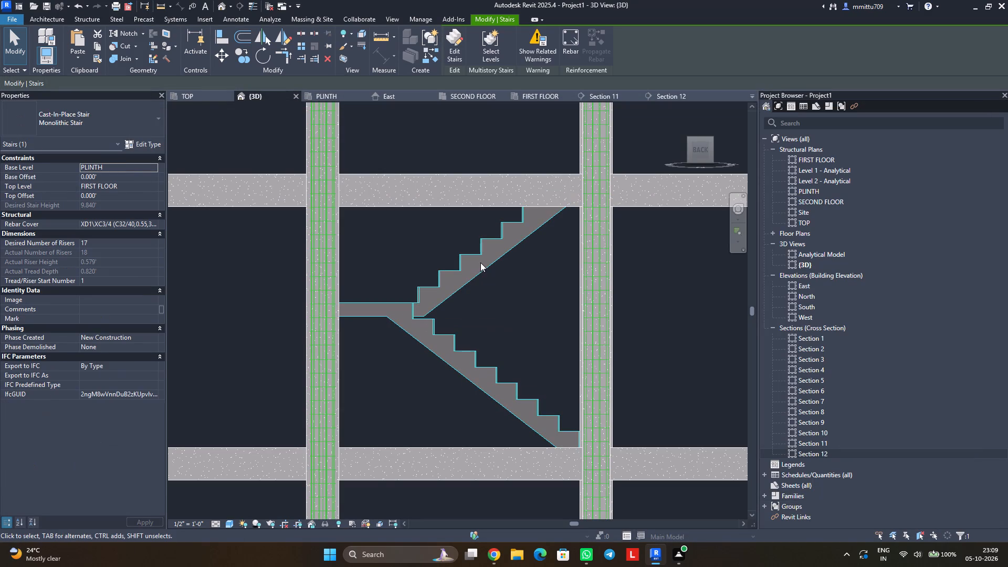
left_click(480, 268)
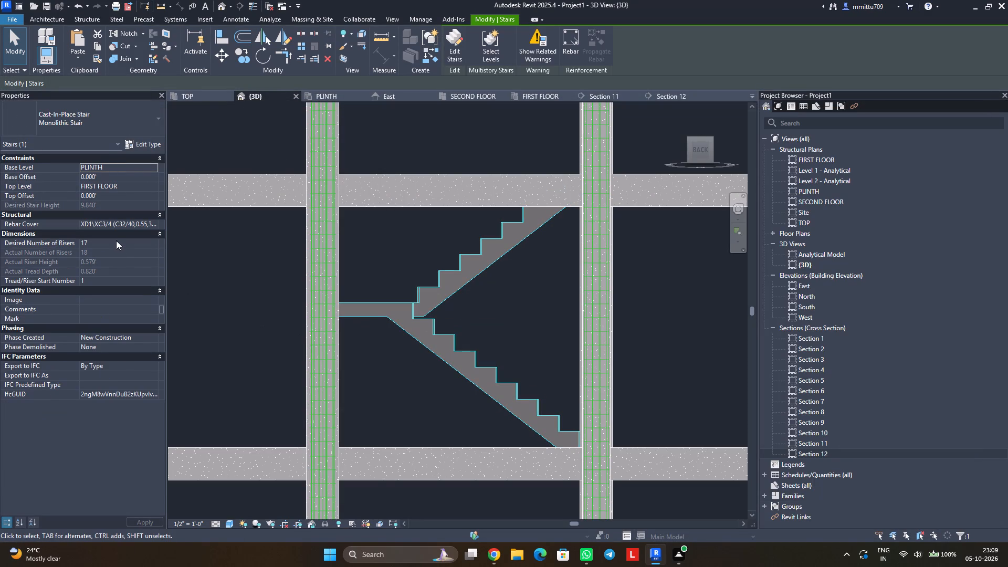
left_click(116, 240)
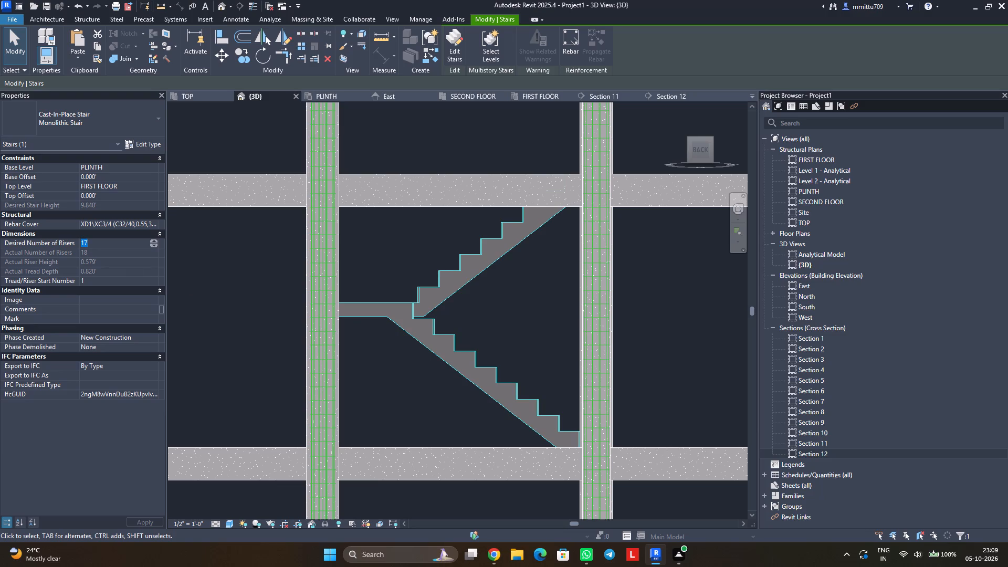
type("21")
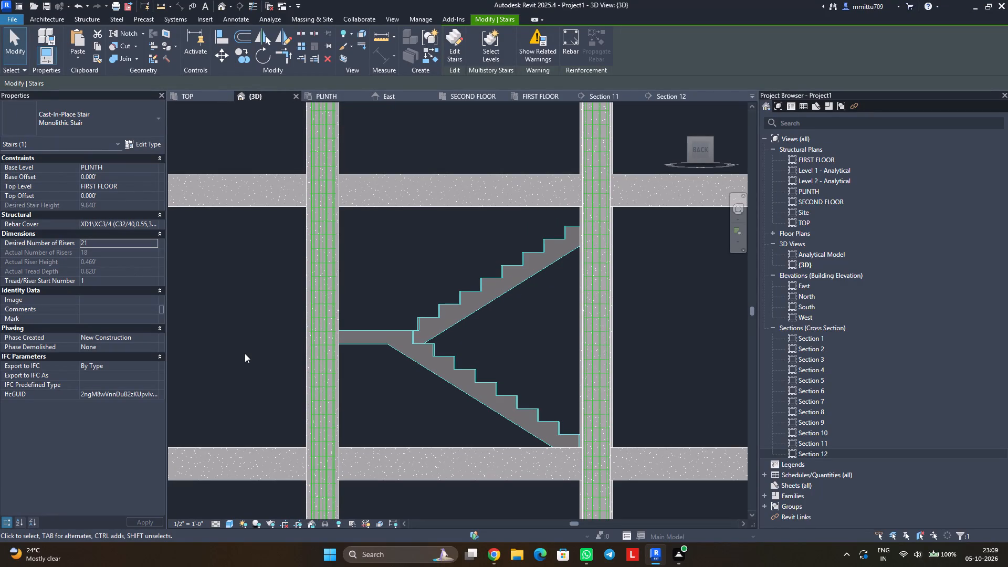
Set the monolithic stair's desired number of risers to 19.
left_click(101, 245)
type("19")
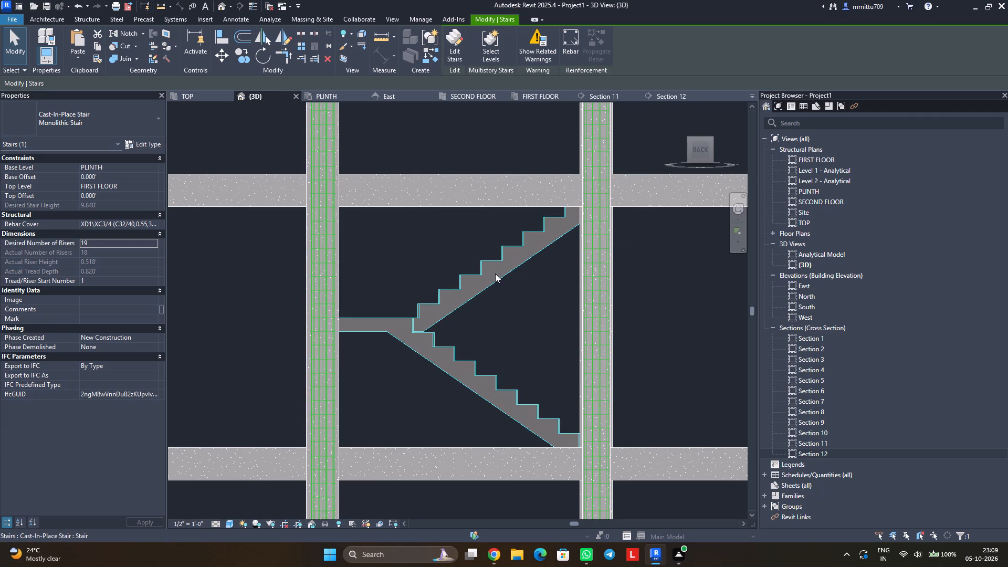
Set the monolithic PLINTH-to-FIRST FLOOR stair's desired number of risers to 18.
middle_click_drag(472, 256, 490, 306, "shift")
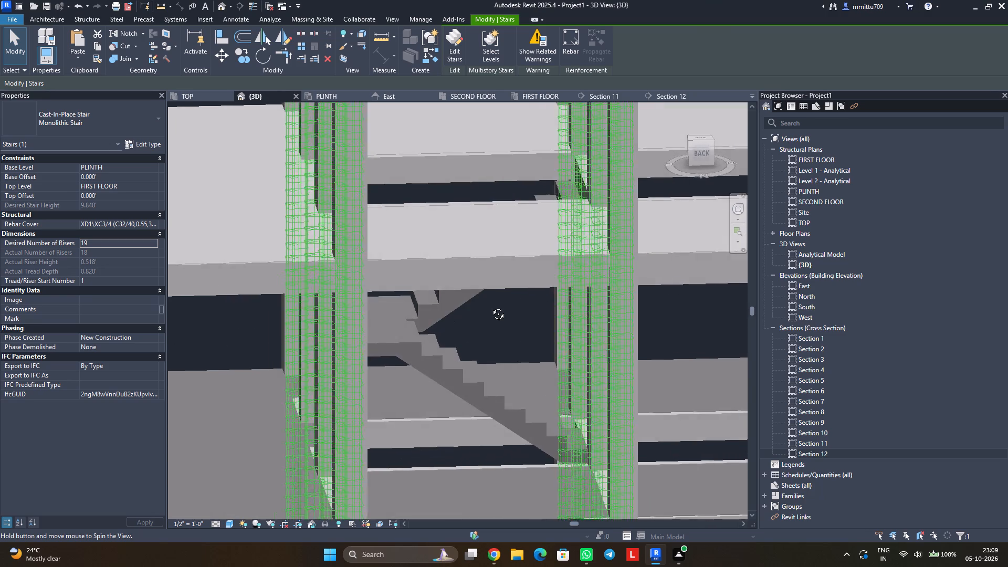
middle_click_drag(490, 306, 513, 304, "shift")
middle_click_drag(511, 259, 513, 271, "shift")
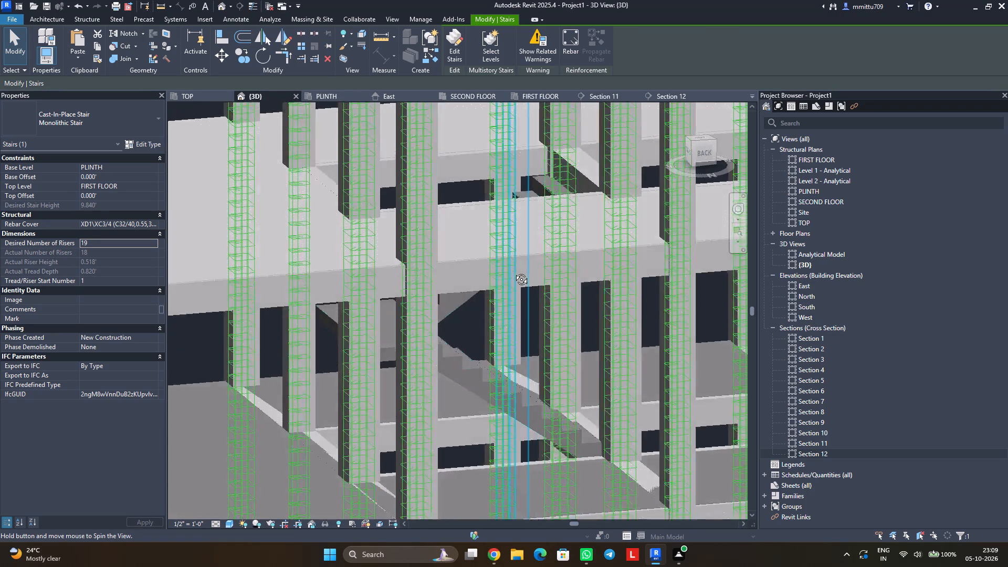
middle_click_drag(513, 271, 506, 262, "shift")
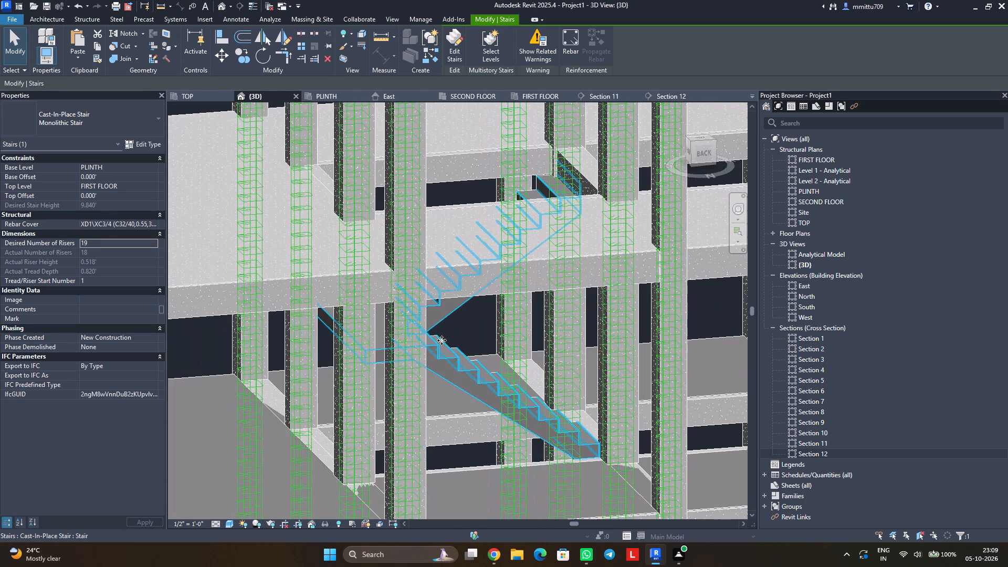
left_click(442, 340)
left_click(100, 241)
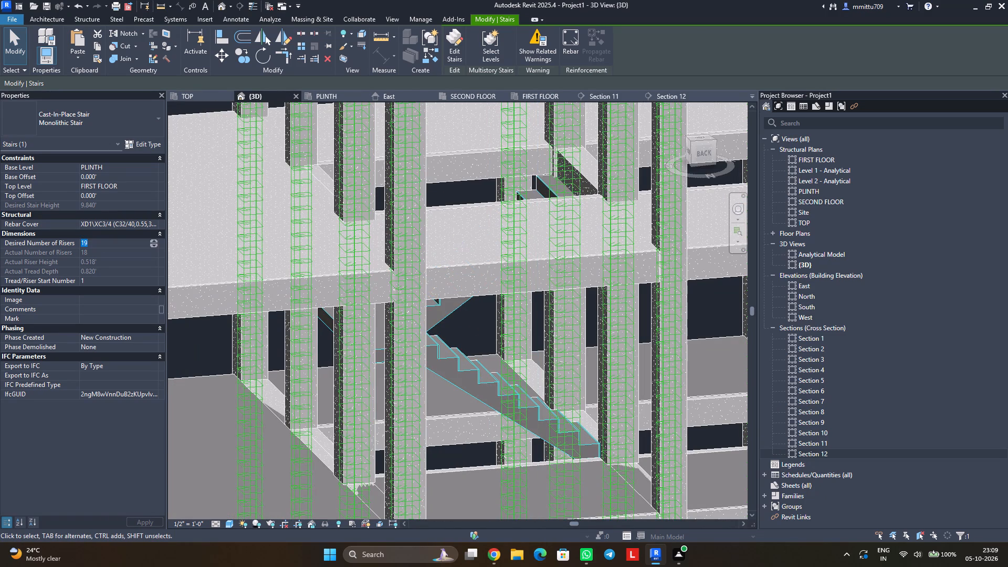
type("18")
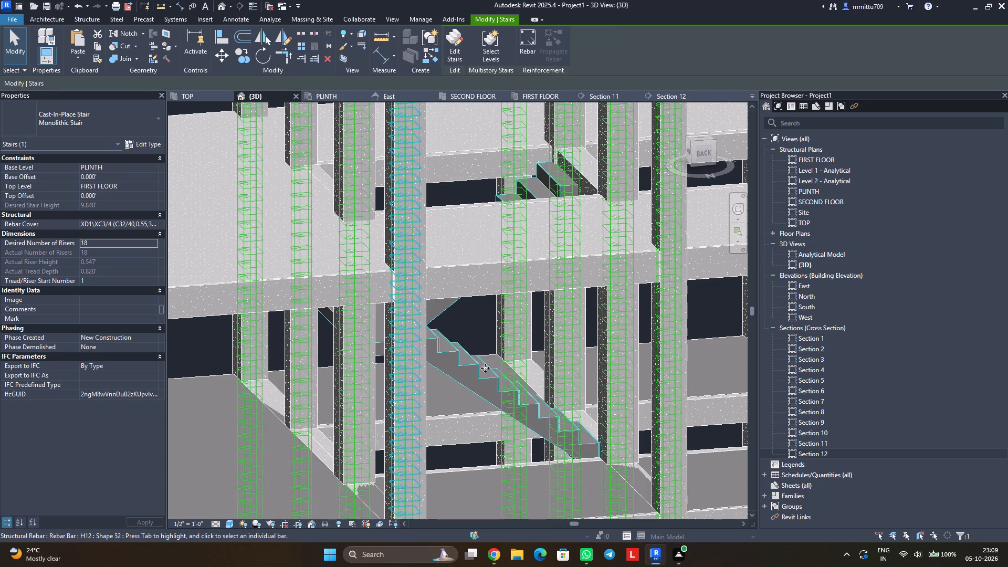
left_click(190, 347)
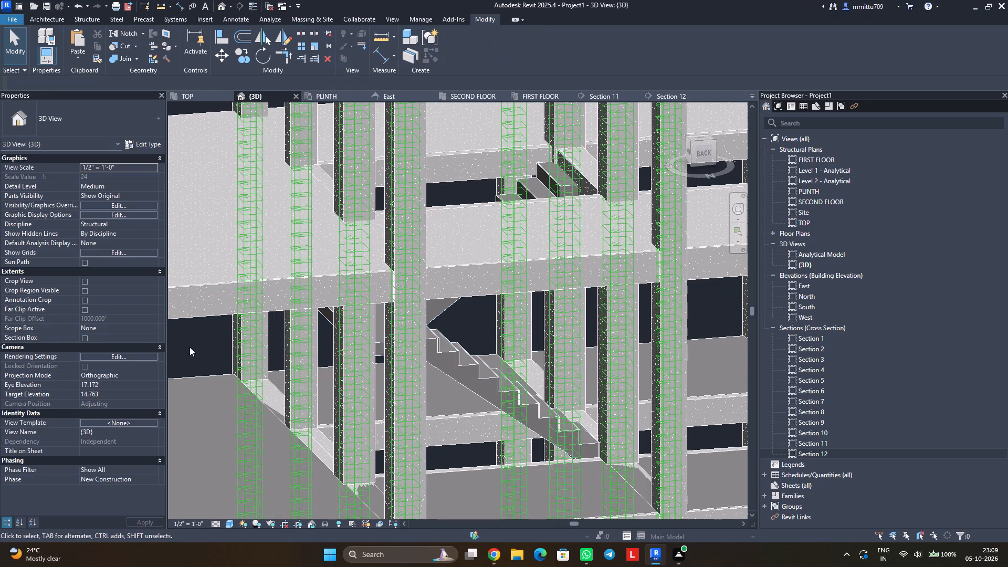
Examine the stair's flights, landing and top end against the columns and FIRST FLOOR beams, from the back and from above.
left_click(700, 149)
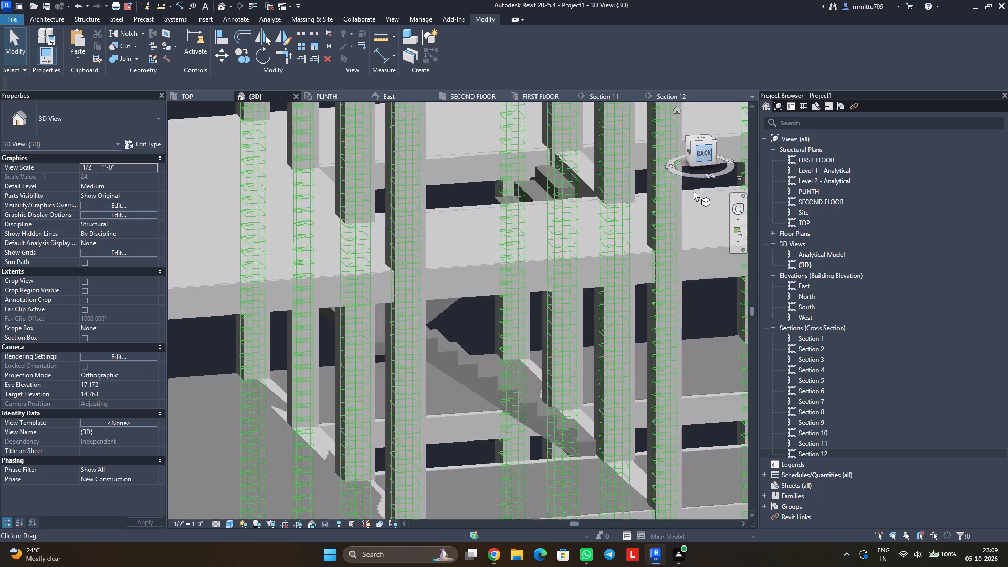
scroll(422, 339, "down", 2)
scroll(422, 339, "up", 3)
scroll(422, 339, "down", 1)
scroll(422, 339, "up", 2)
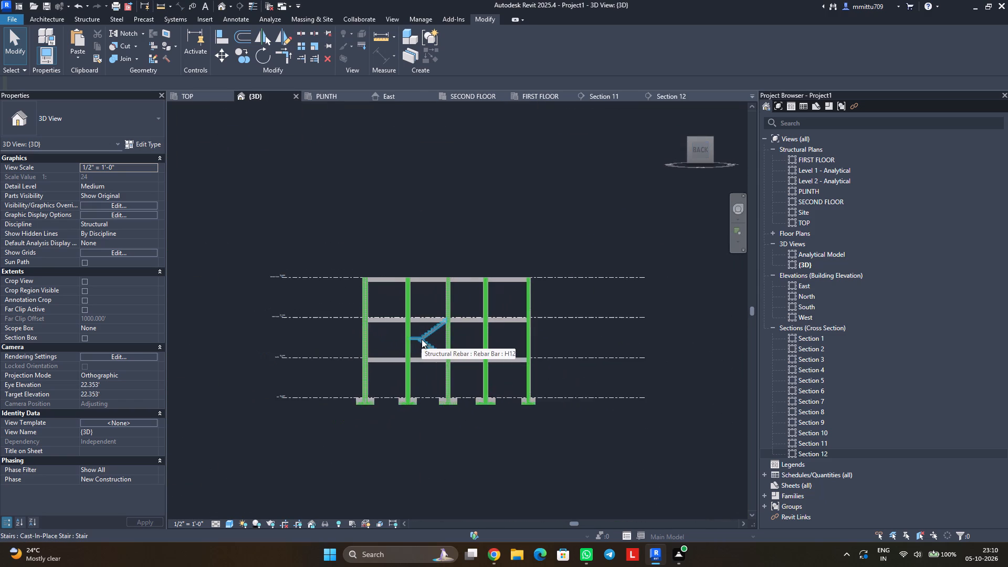
scroll(422, 339, "up", 2)
scroll(422, 339, "down", 1)
scroll(422, 339, "up", 6)
scroll(422, 339, "down", 1)
scroll(422, 339, "up", 9)
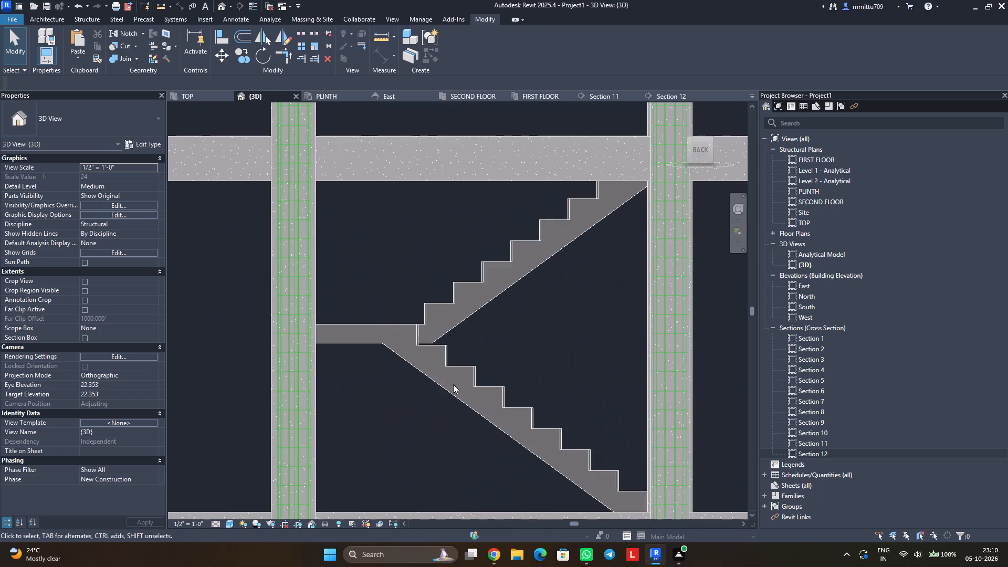
middle_click_drag(453, 384, 432, 354)
scroll(432, 354, "up", 1)
middle_click_drag(618, 473, 618, 469)
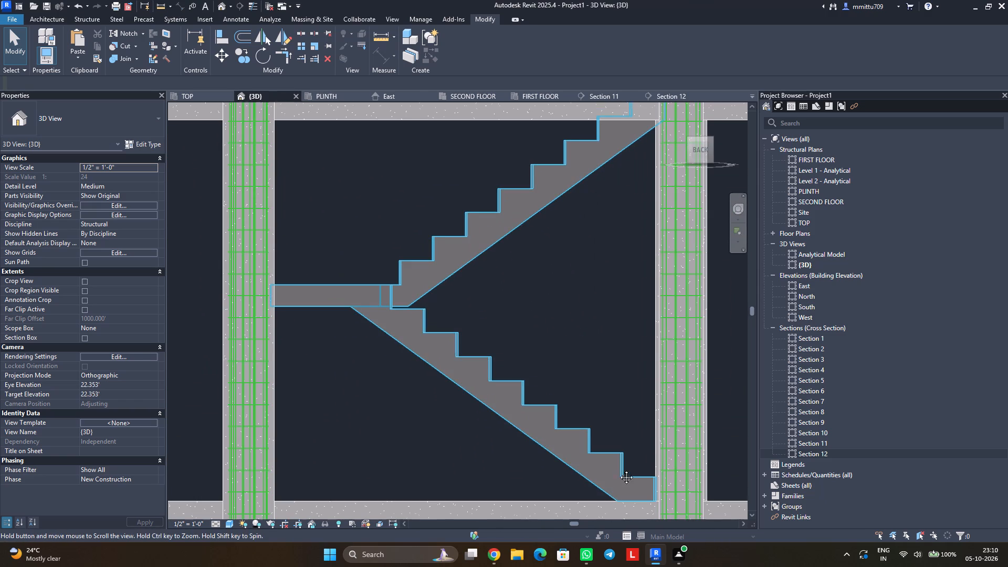
middle_click_drag(618, 469, 612, 454)
scroll(518, 393, "down", 3)
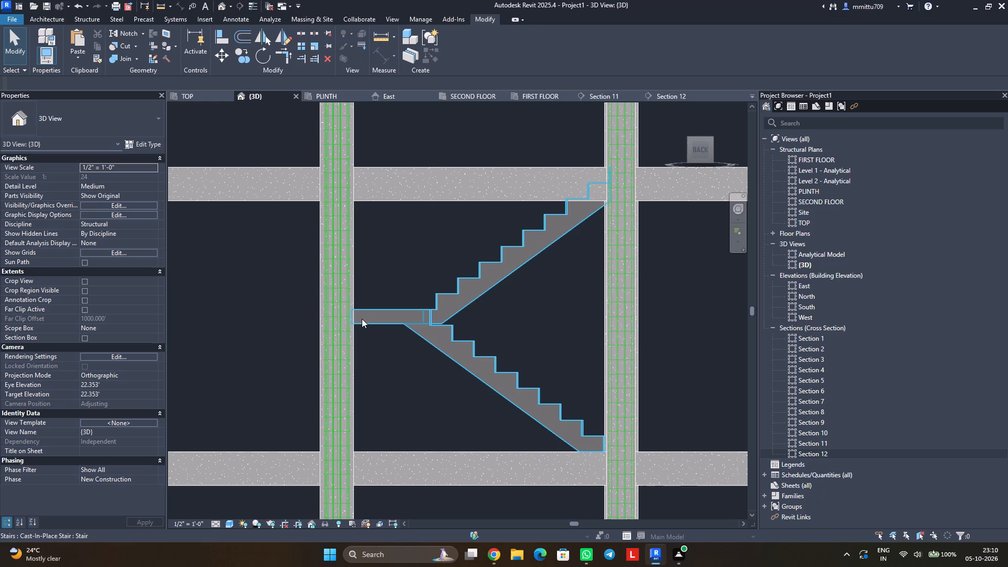
scroll(463, 339, "down", 2)
scroll(463, 339, "up", 1)
scroll(463, 339, "down", 6)
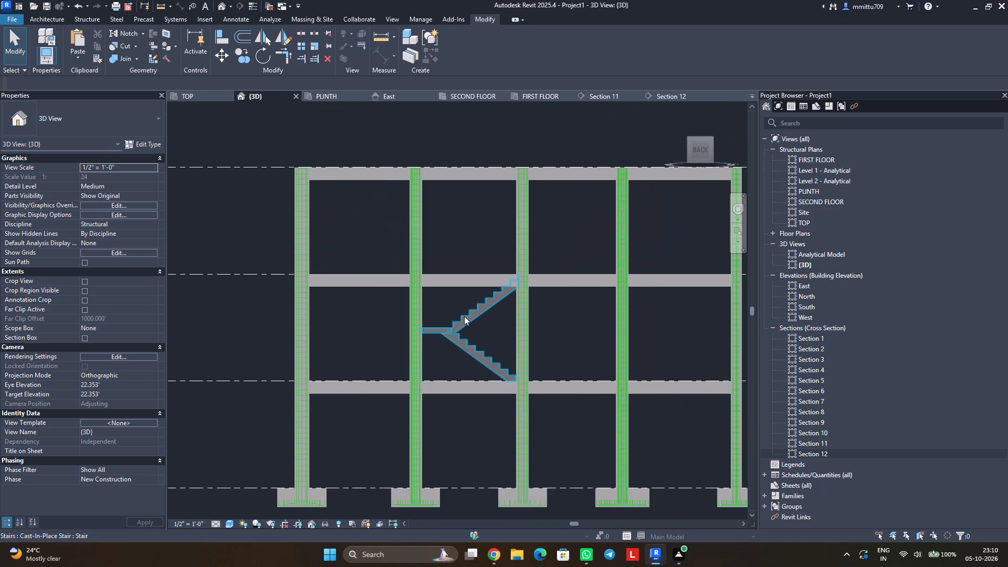
middle_click_drag(476, 311, 514, 377)
scroll(521, 276, "up", 1)
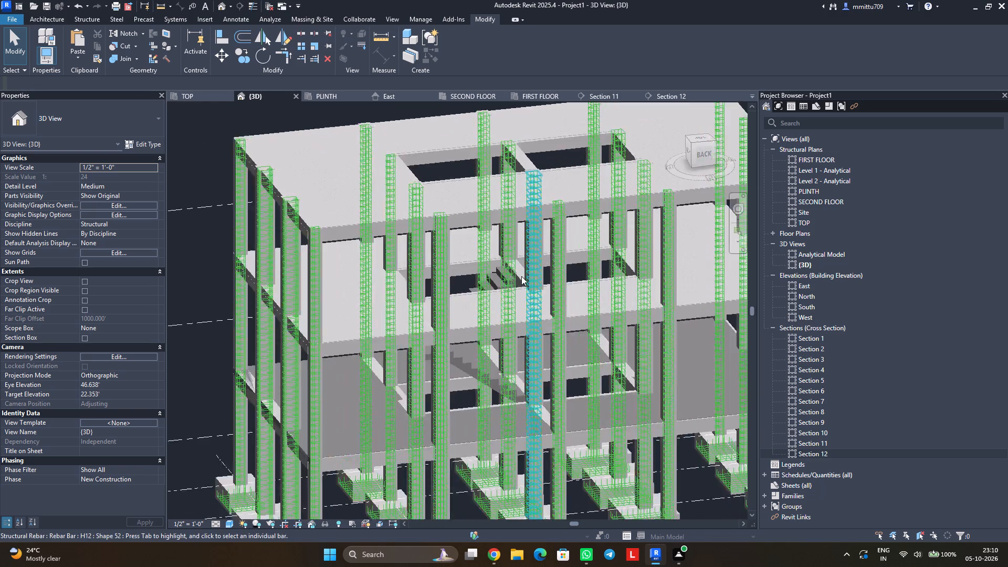
scroll(521, 276, "up", 2)
scroll(521, 276, "down", 1)
scroll(521, 276, "up", 7)
middle_click_drag(349, 342, 347, 338, "shift")
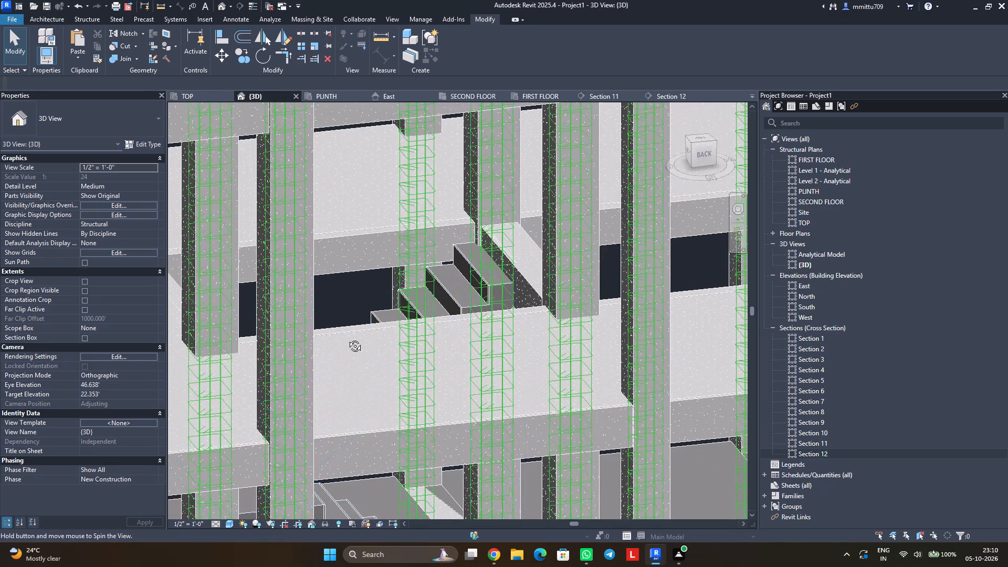
middle_click_drag(347, 338, 422, 332, "shift")
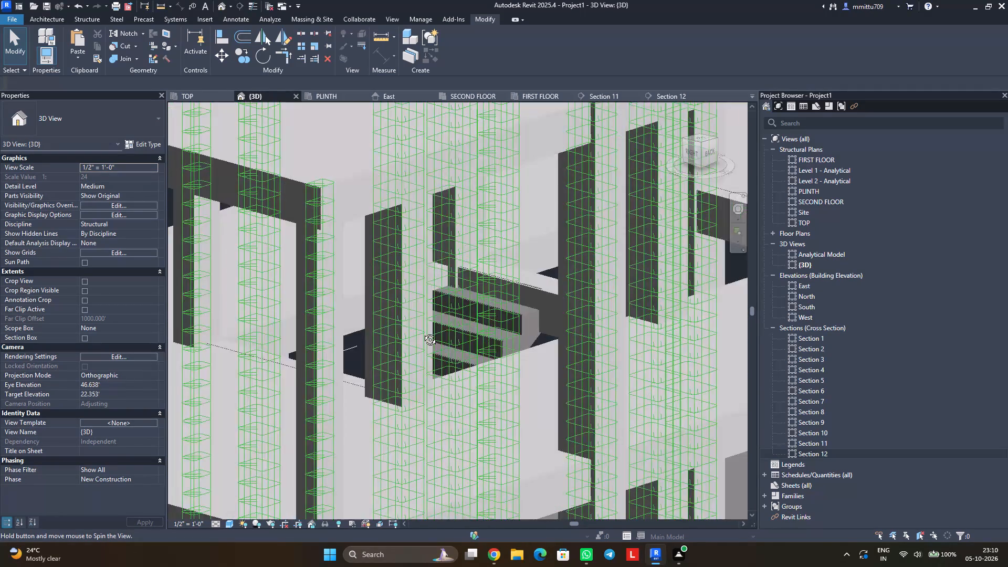
middle_click_drag(422, 332, 503, 332, "shift")
scroll(503, 333, "up", 2, "shift")
Examine the stair's upper flight and its connection at FIRST FLOOR from the model's right side.
left_click(699, 153, "shift")
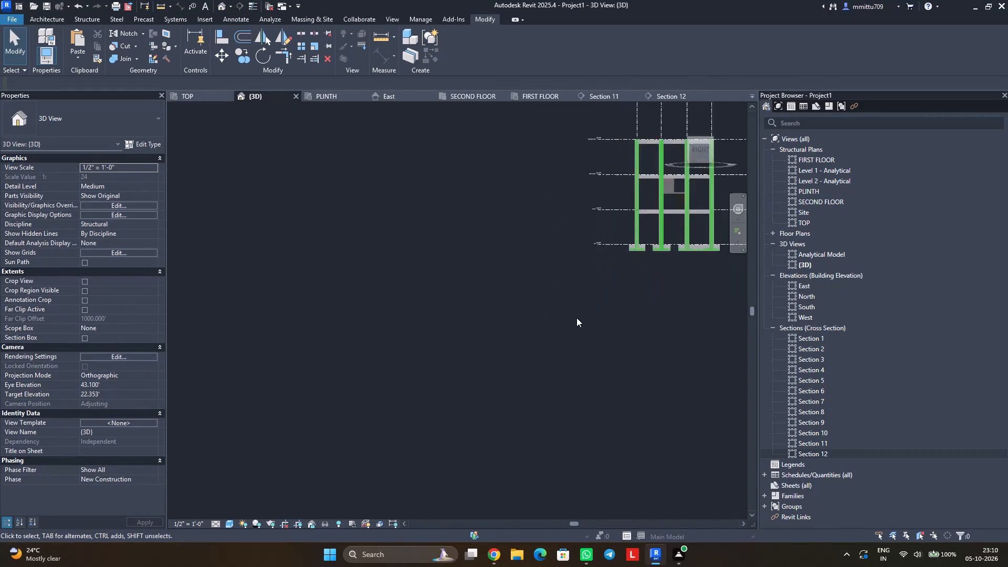
middle_click_drag(454, 330, 449, 358, "shift")
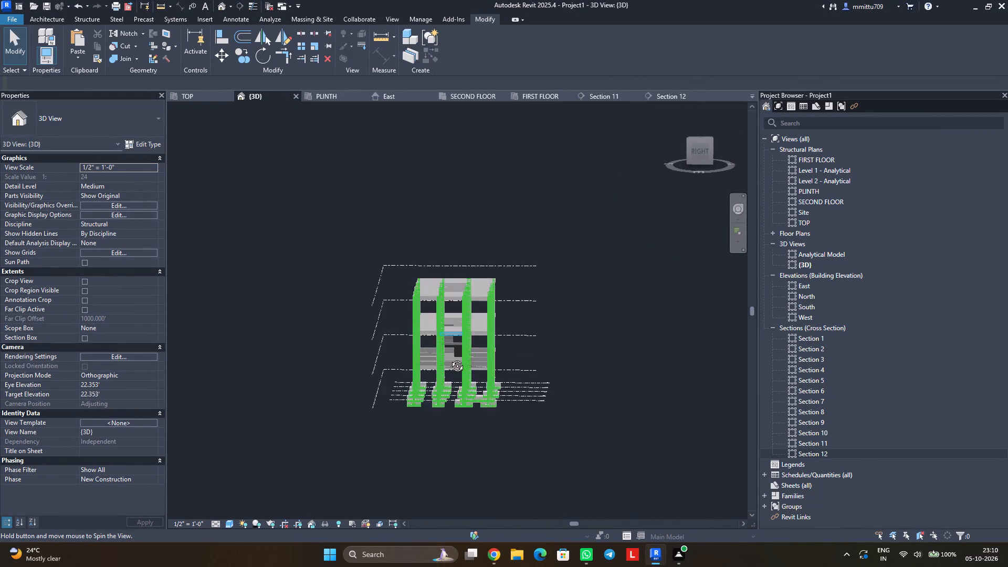
middle_click_drag(449, 358, 448, 367, "shift")
scroll(449, 333, "up", 11)
scroll(450, 332, "down", 1)
scroll(450, 332, "up", 2)
scroll(450, 332, "down", 1)
scroll(450, 332, "up", 3)
scroll(450, 332, "down", 1)
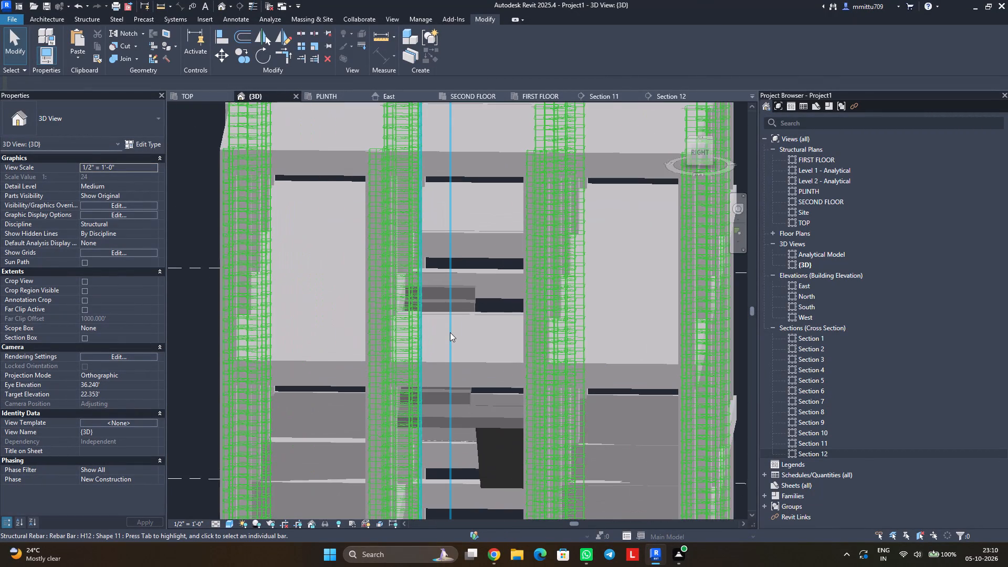
scroll(450, 332, "up", 1)
scroll(450, 332, "down", 1)
scroll(450, 332, "up", 11)
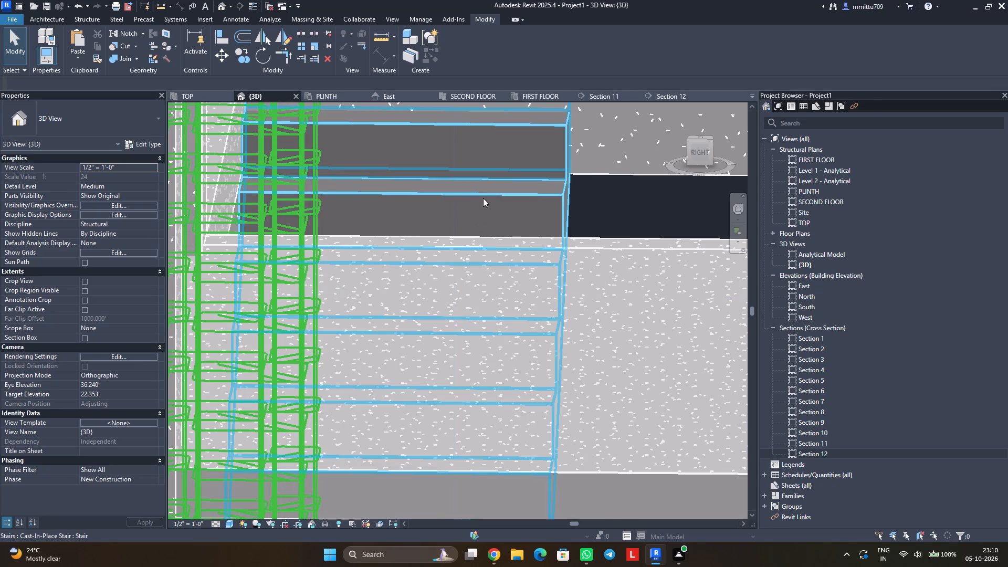
left_click(484, 194)
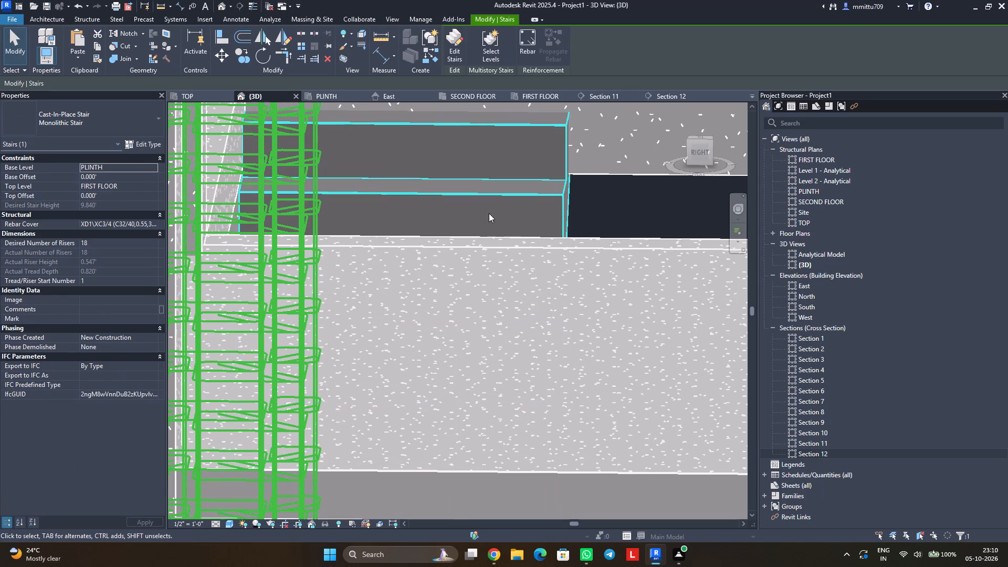
scroll(489, 213, "down", 13)
scroll(500, 284, "up", 1)
scroll(500, 284, "down", 2)
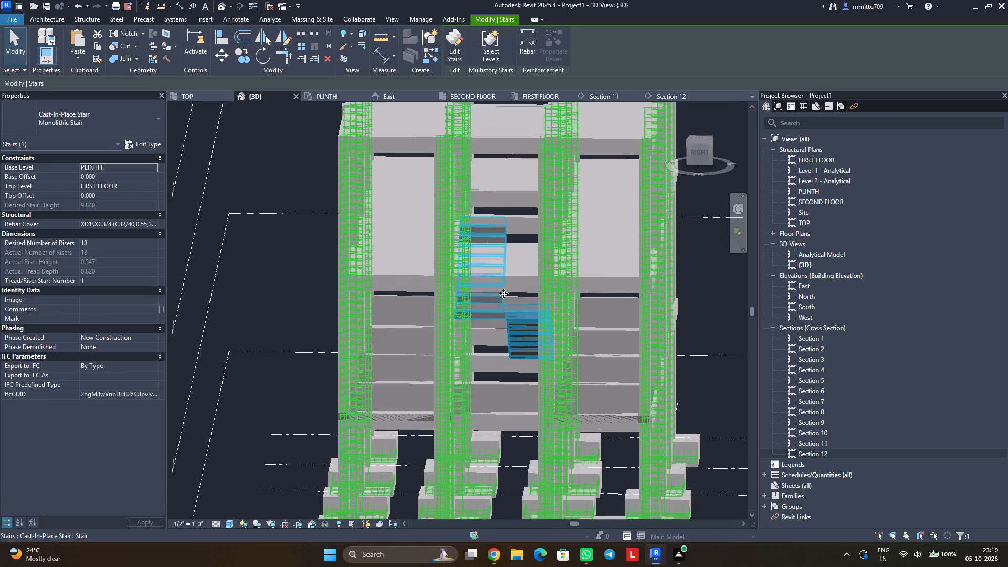
scroll(503, 293, "down", 2)
scroll(503, 298, "up", 1)
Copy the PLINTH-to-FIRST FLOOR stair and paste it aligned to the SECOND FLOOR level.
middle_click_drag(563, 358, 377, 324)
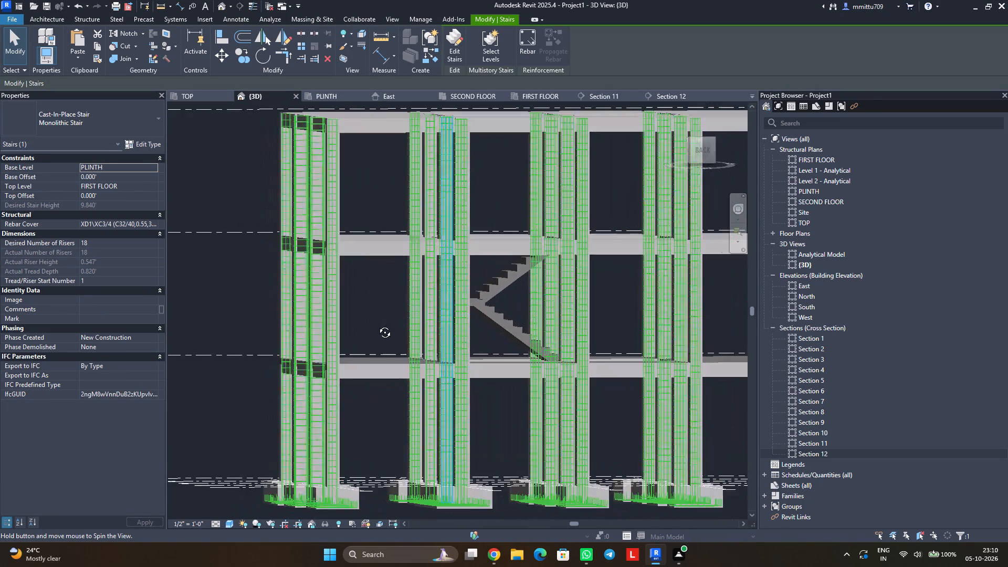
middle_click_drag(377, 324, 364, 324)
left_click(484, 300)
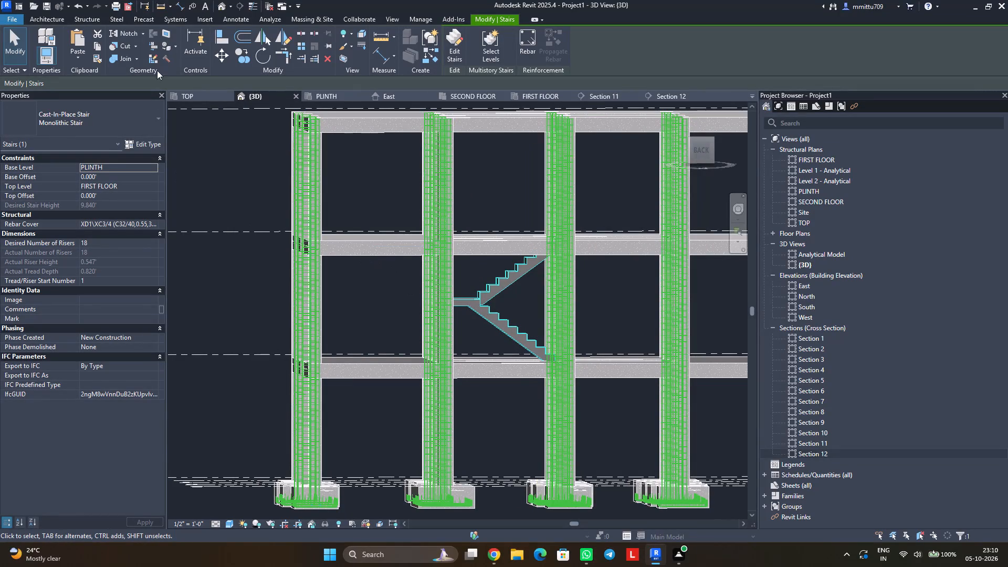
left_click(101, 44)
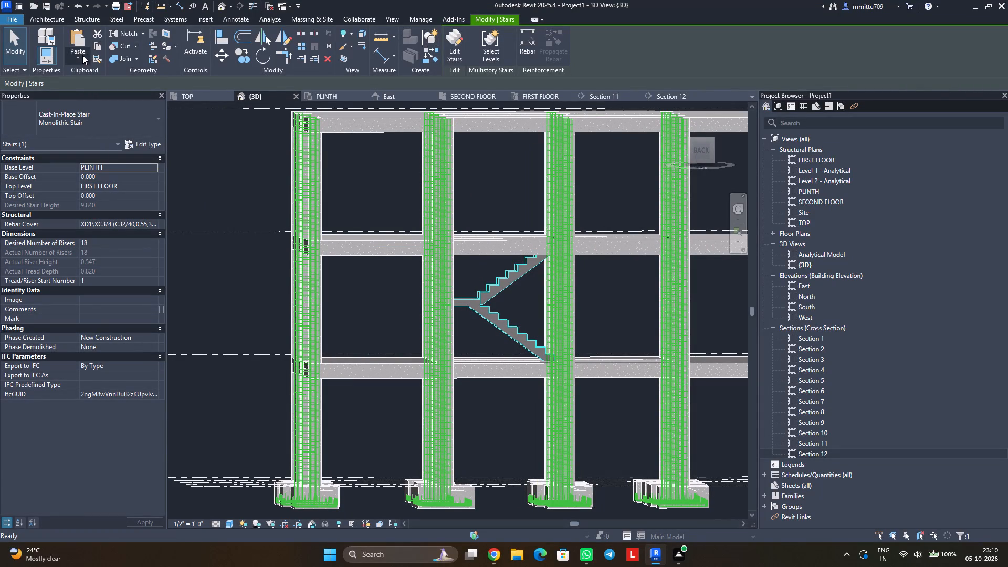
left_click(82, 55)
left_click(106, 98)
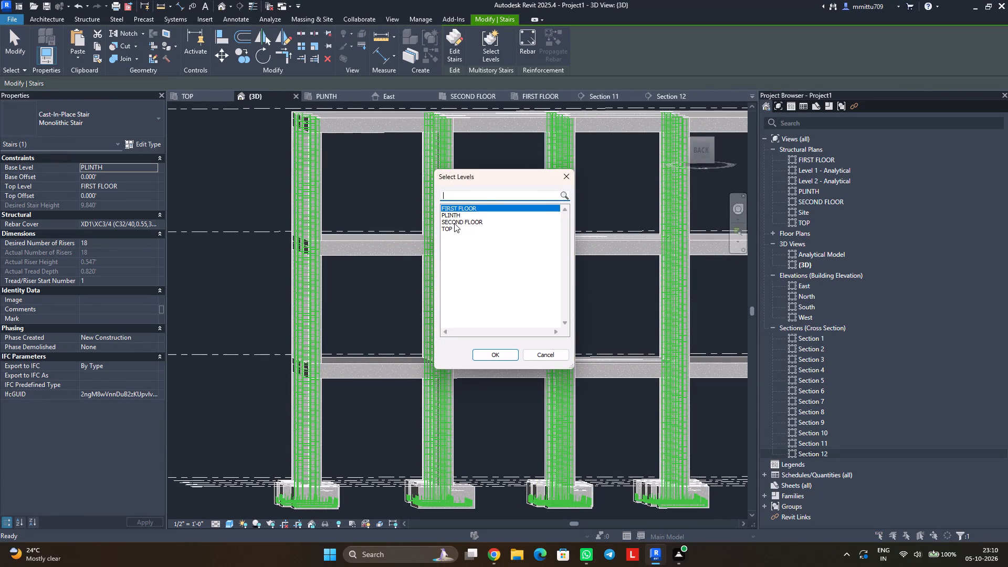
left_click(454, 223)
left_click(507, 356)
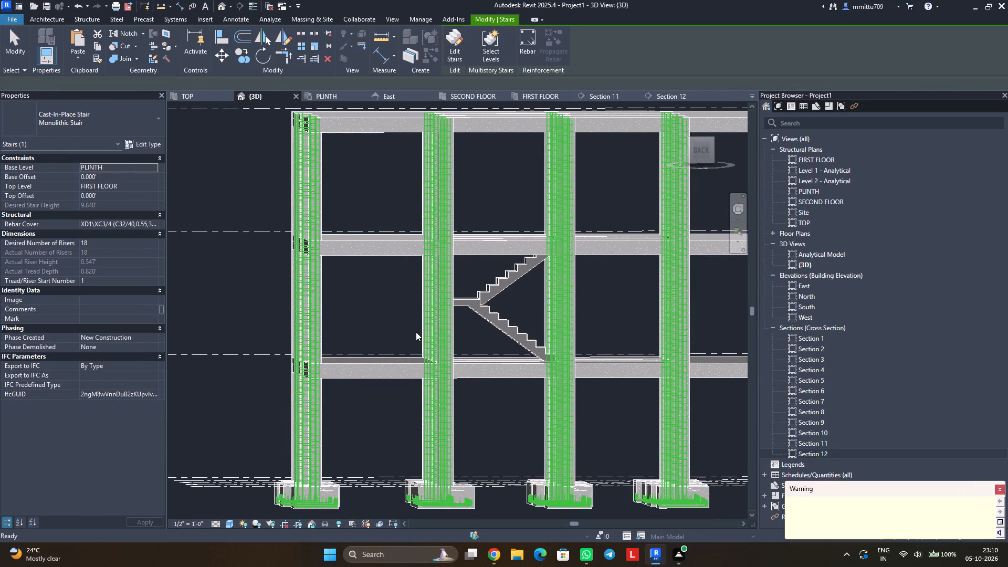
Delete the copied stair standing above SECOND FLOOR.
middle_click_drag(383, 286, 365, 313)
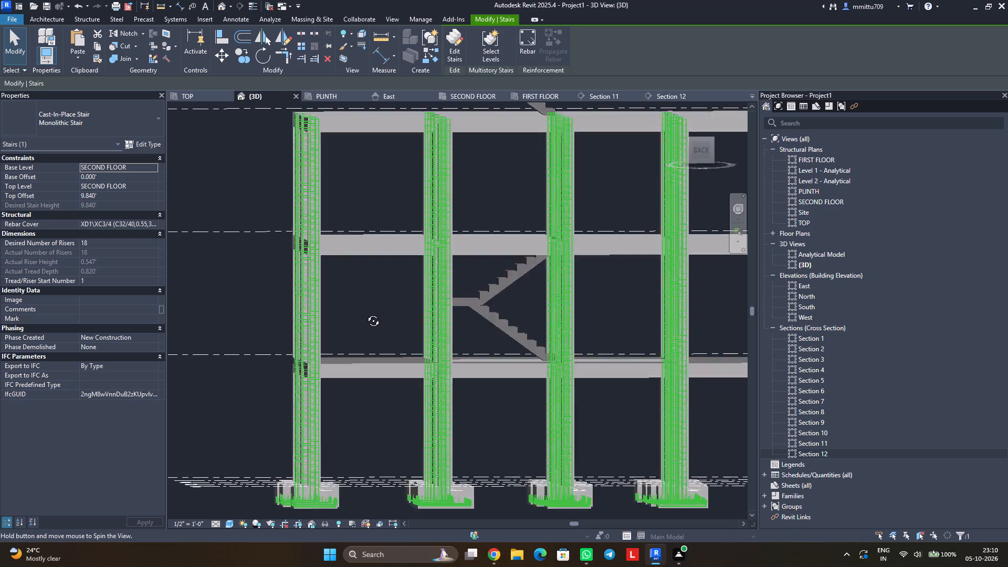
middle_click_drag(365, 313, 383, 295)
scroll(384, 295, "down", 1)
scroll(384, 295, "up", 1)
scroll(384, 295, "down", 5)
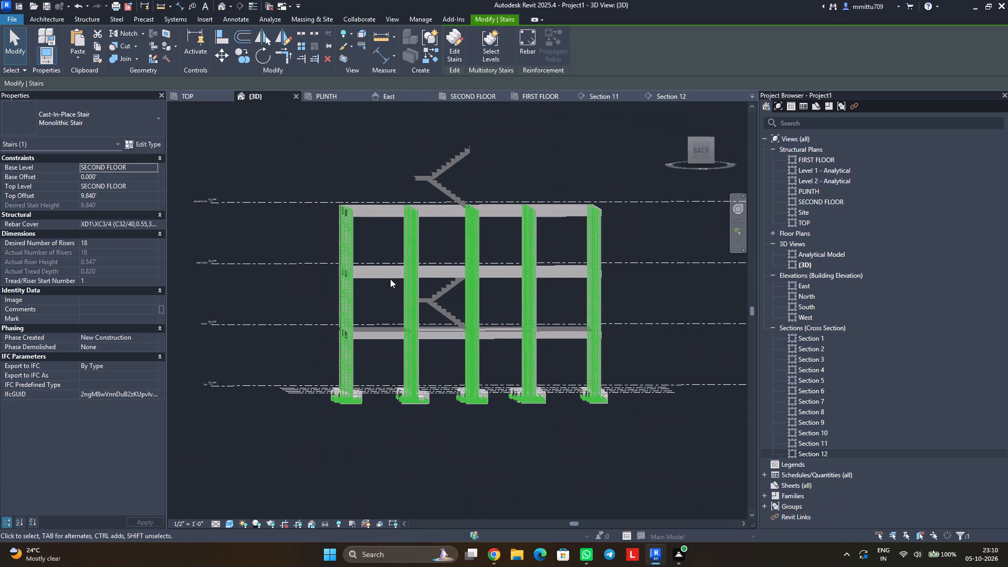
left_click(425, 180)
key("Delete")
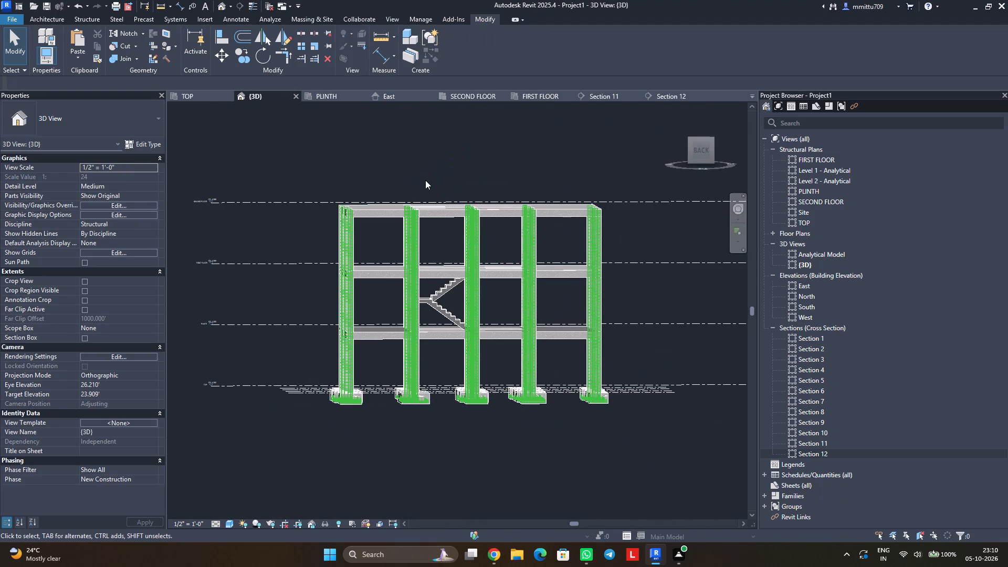
Copy the PLINTH-to-FIRST FLOOR stair and paste it aligned to the FIRST FLOOR level.
left_click(434, 311)
left_click(96, 50)
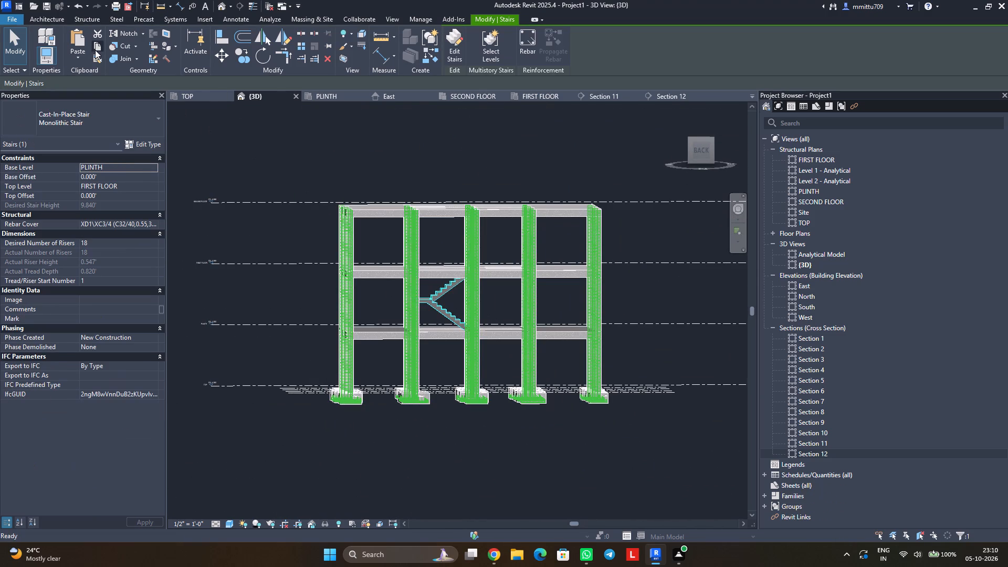
left_click(79, 54)
left_click(92, 99)
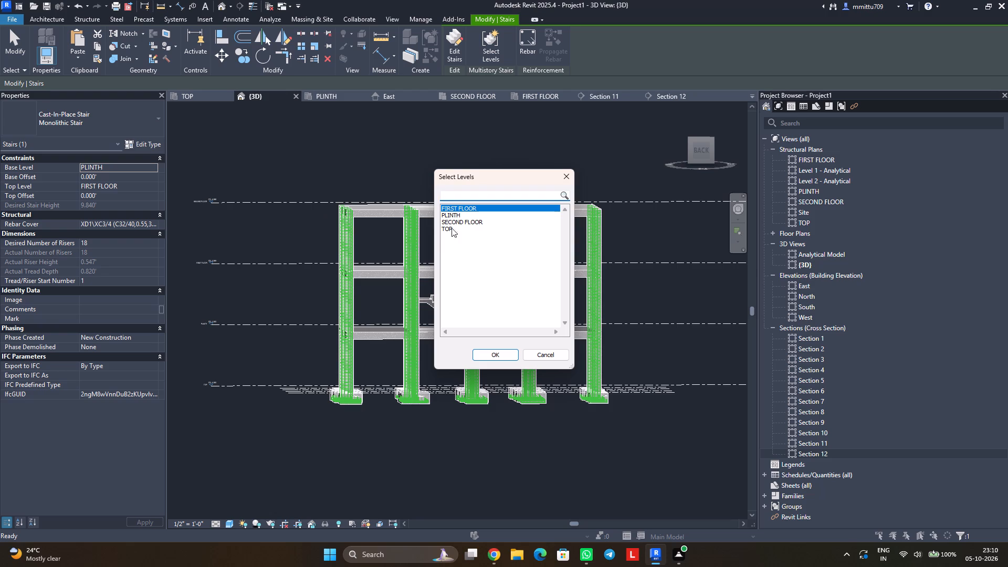
left_click(499, 355)
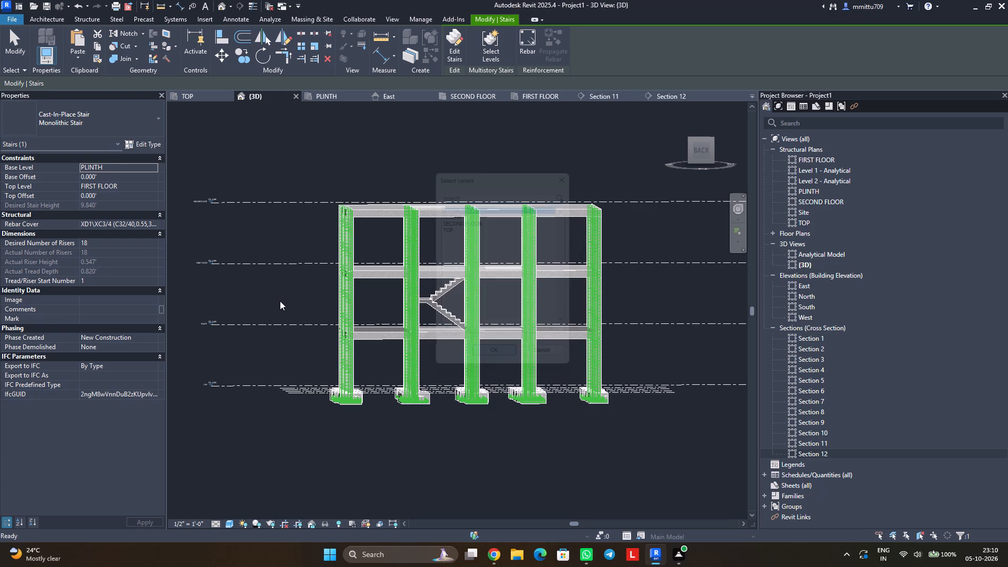
left_click(279, 294)
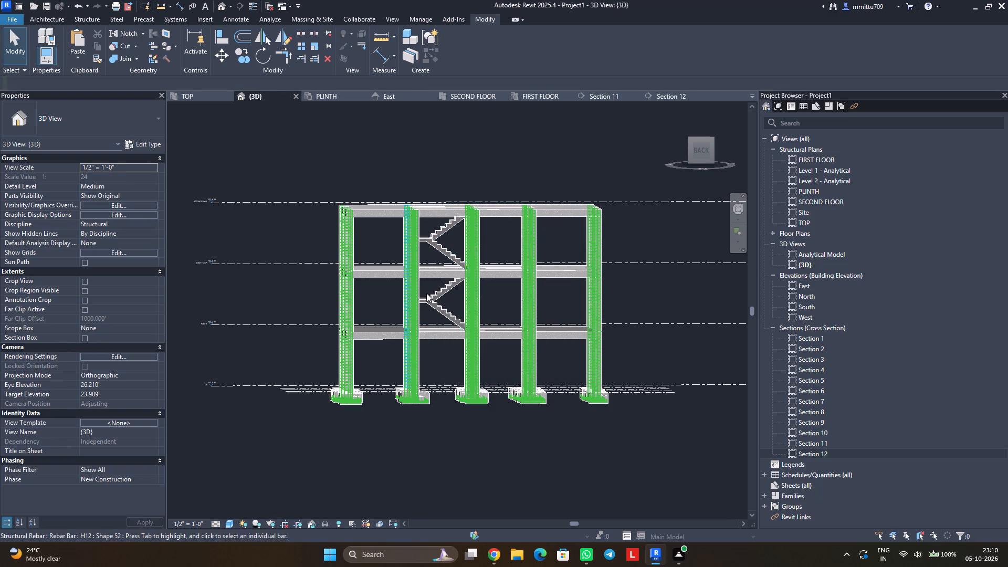
Examine the two stacked stairs and their connections to the floor beams and slabs from the model's back and sides.
scroll(439, 242, "up", 10)
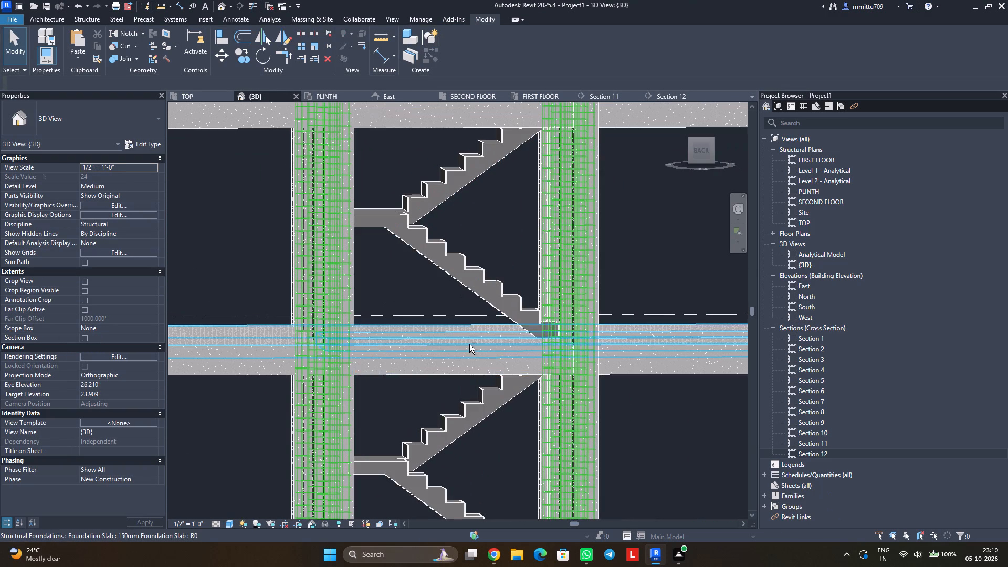
middle_click_drag(469, 348, 680, 373, "shift")
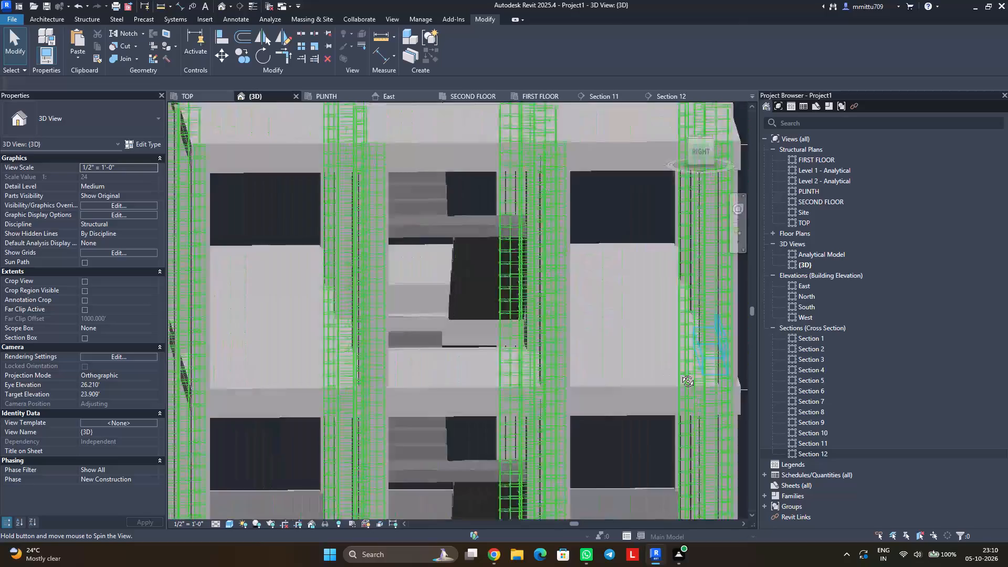
middle_click_drag(680, 373, 446, 322, "shift")
scroll(449, 320, "down", 1)
scroll(449, 320, "up", 1)
scroll(449, 320, "down", 1)
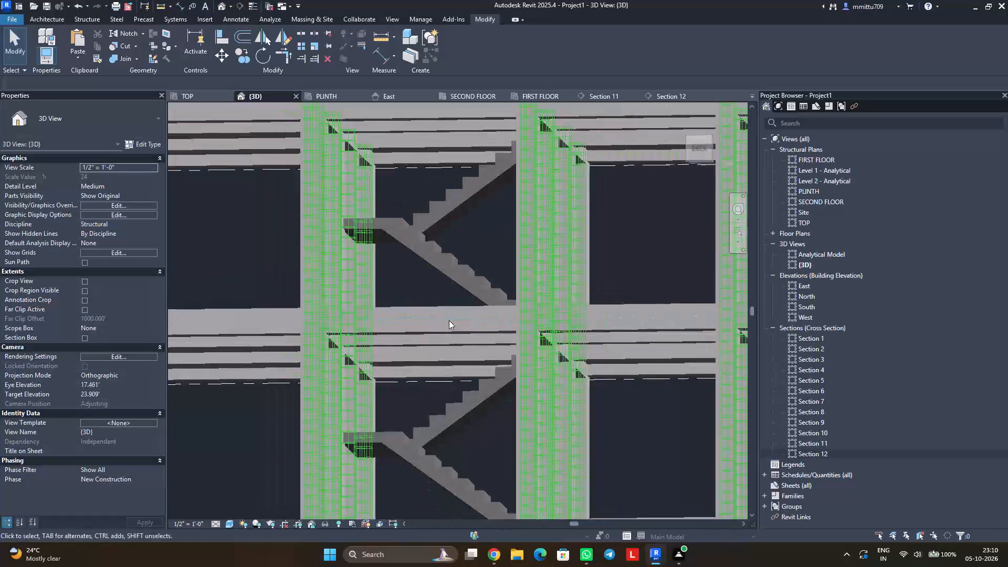
scroll(449, 320, "down", 2)
scroll(452, 326, "up", 2)
scroll(452, 326, "down", 3)
scroll(453, 326, "up", 1)
scroll(453, 326, "down", 1)
middle_click_drag(453, 326, 472, 402, "shift")
scroll(472, 394, "up", 1, "shift")
middle_click_drag(466, 386, 472, 349)
middle_click_drag(476, 306, 530, 284)
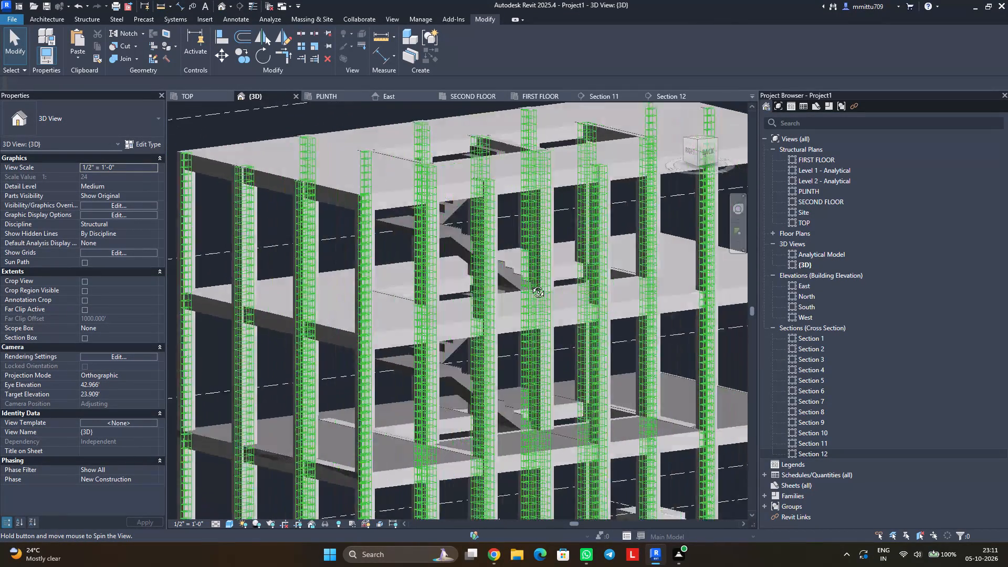
middle_click_drag(530, 284, 467, 293)
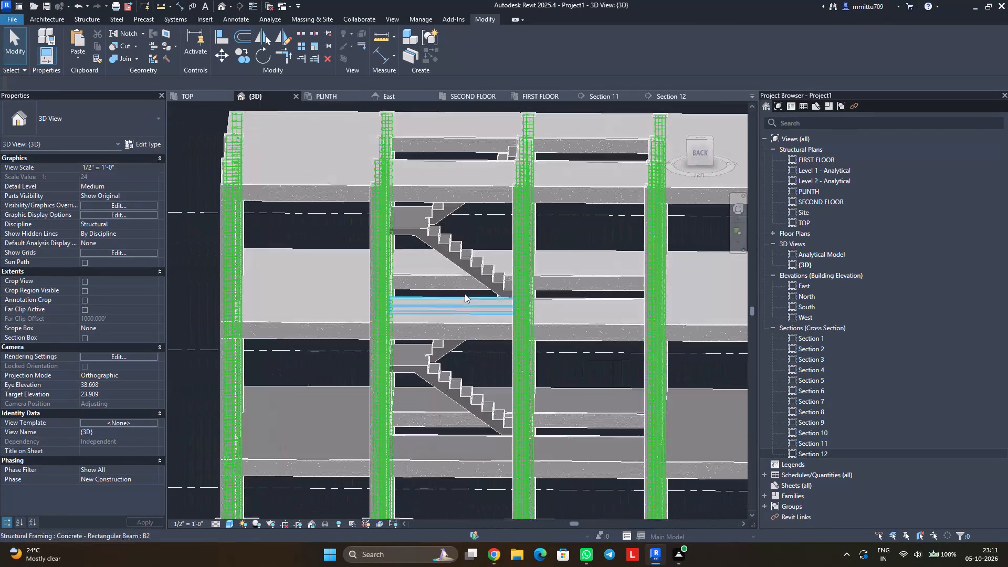
scroll(465, 293, "down", 1)
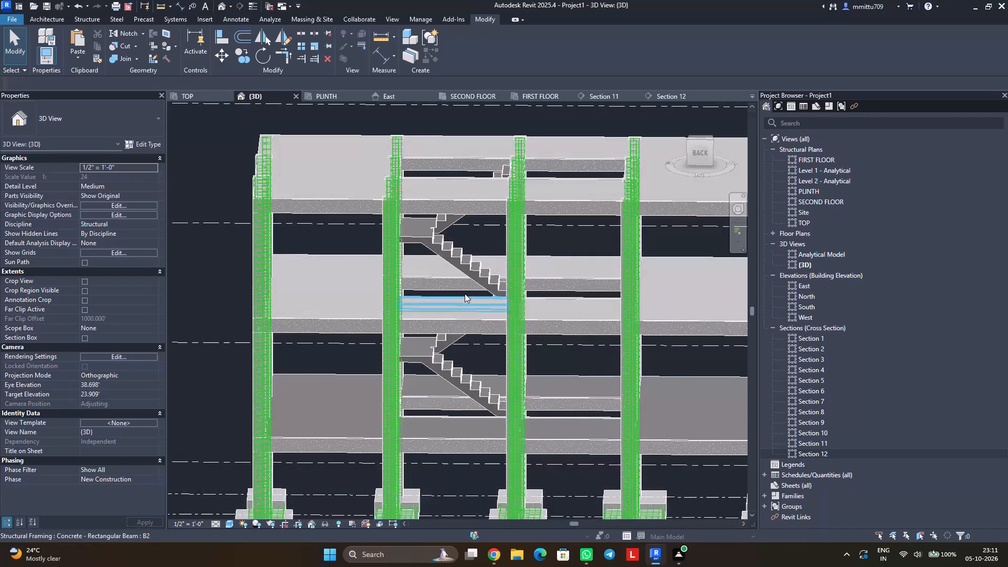
scroll(465, 293, "down", 2)
middle_click_drag(493, 379, 482, 371)
Save the project in the Downloads folder as a Revit project file named STRUCTURE H.
key("ctrl+s")
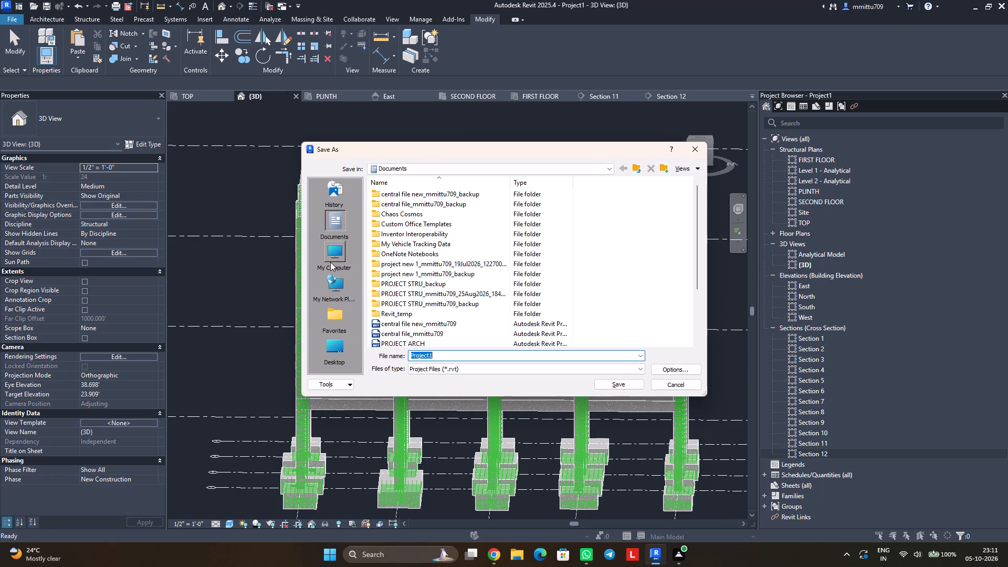
left_click(330, 261)
left_click(432, 165)
left_click(416, 227)
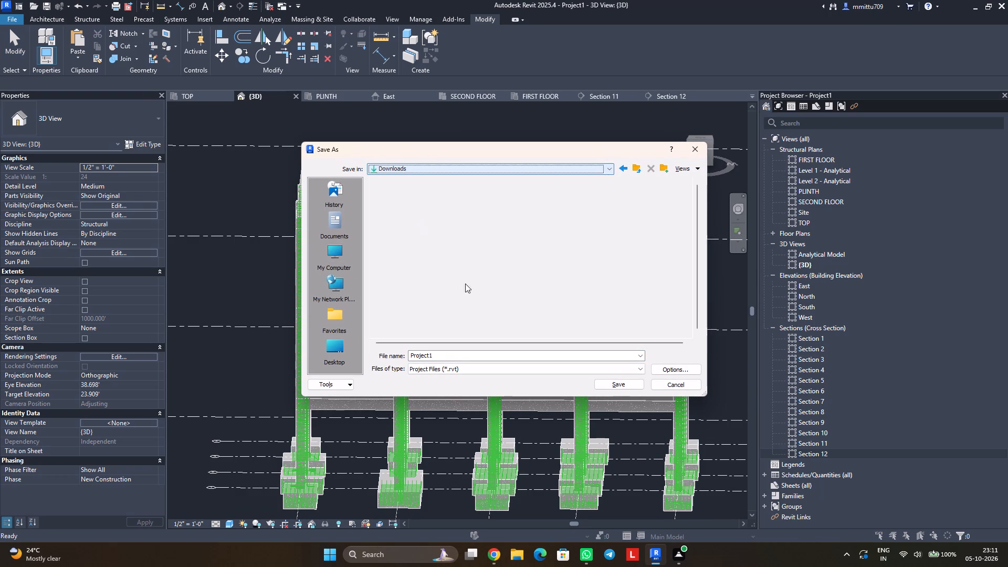
left_click(455, 353)
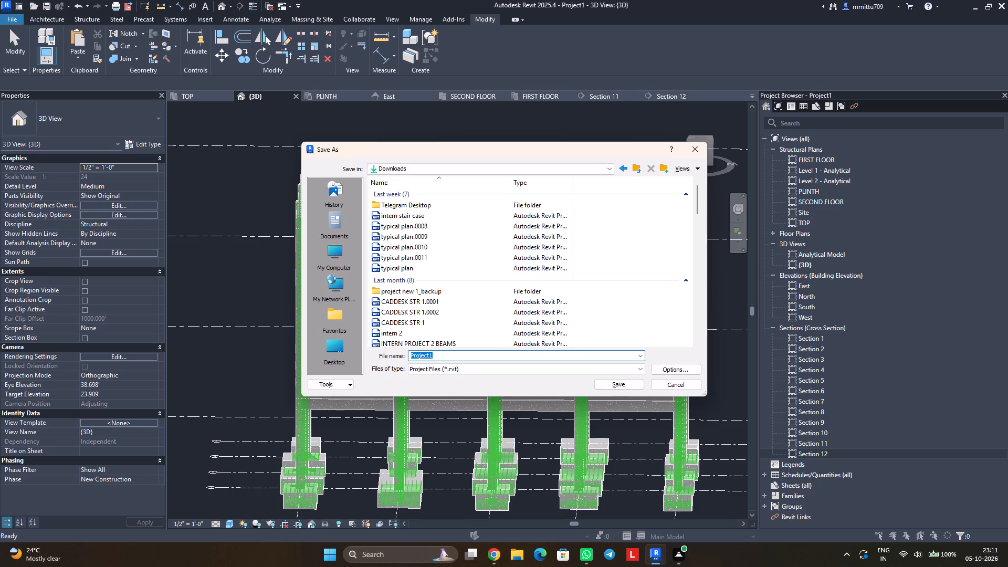
type("STRUCTURE")
key("space")
key("h")
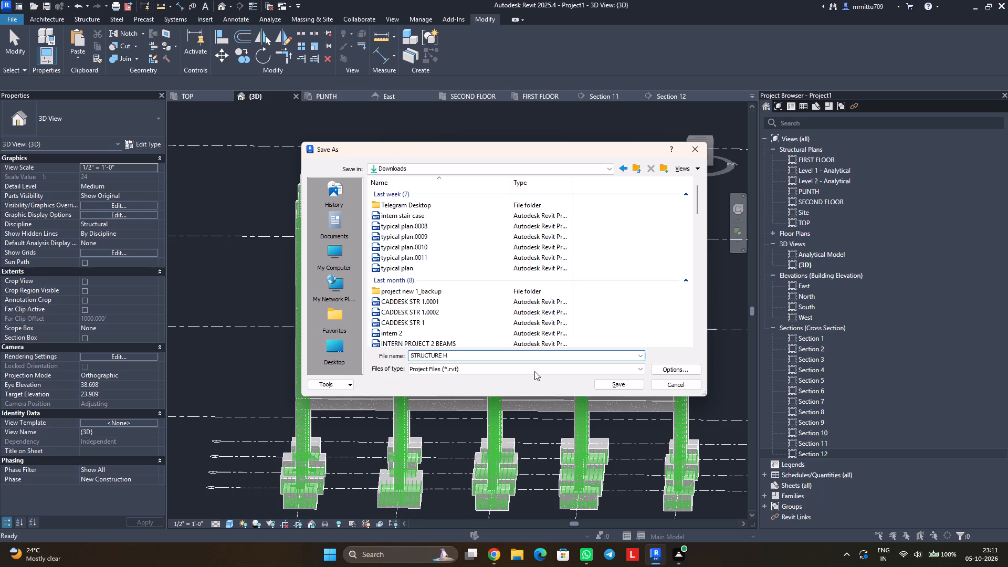
left_click(627, 383)
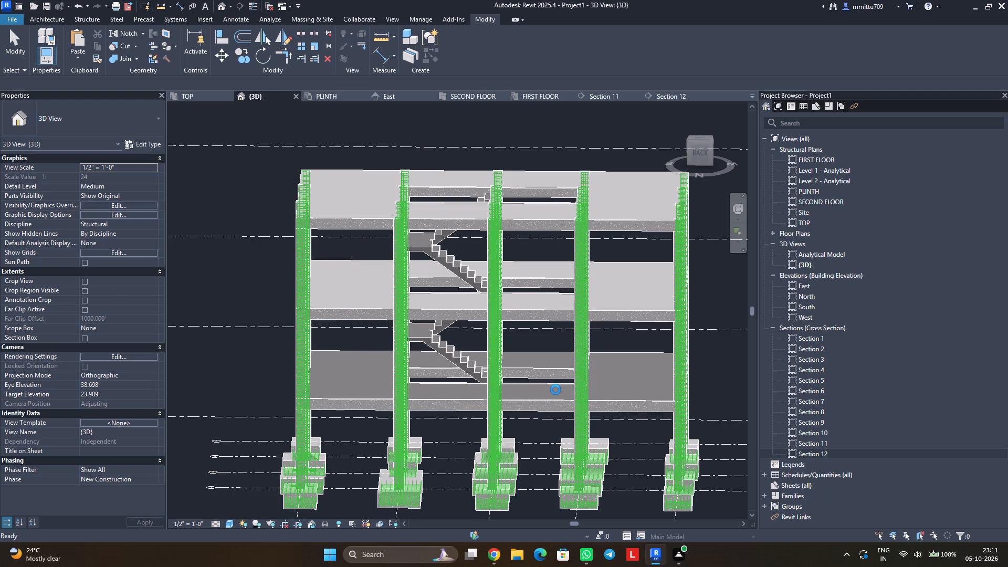
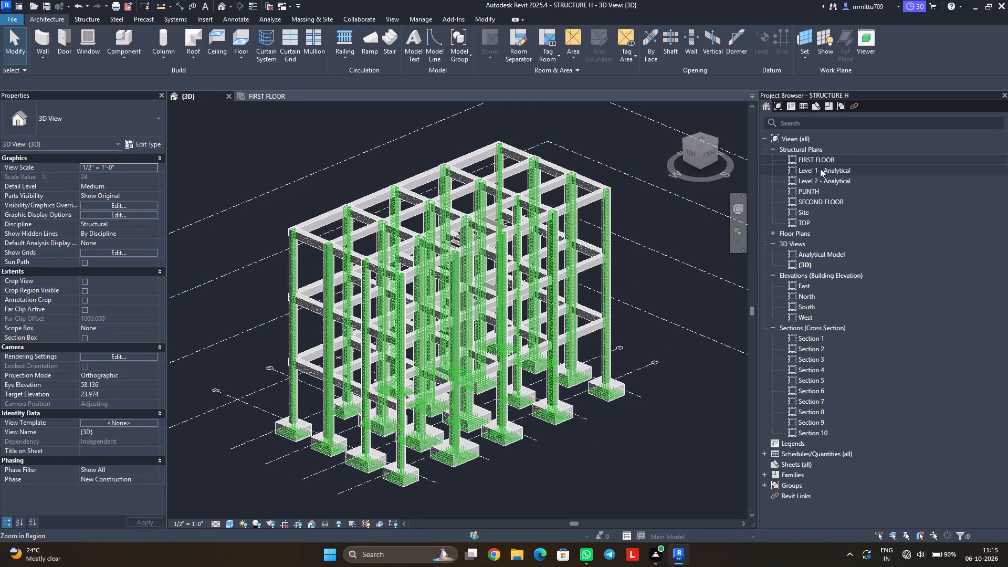
Examine the reinforced concrete frame from several angles in the 3D view.
double_click(823, 195)
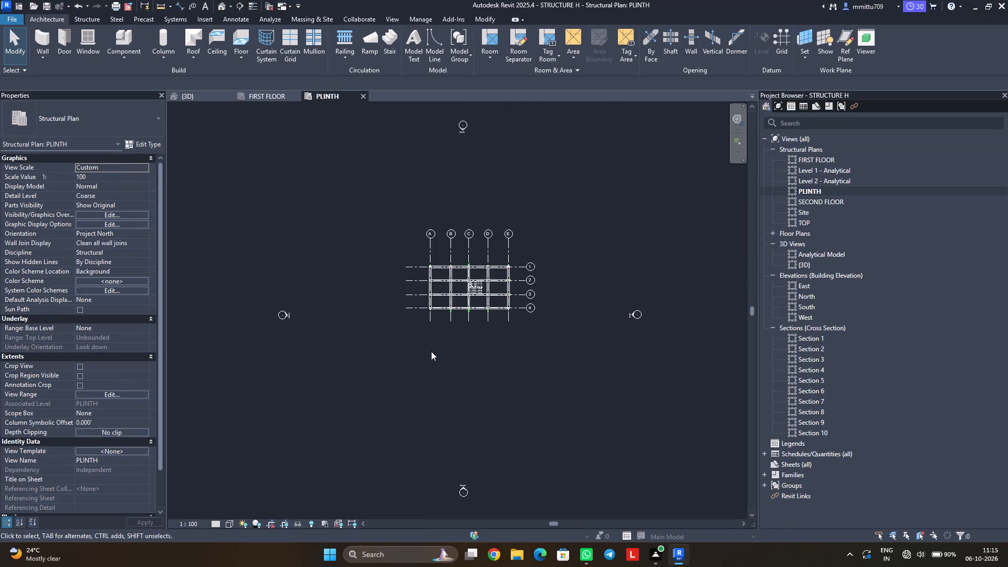
left_click(197, 91)
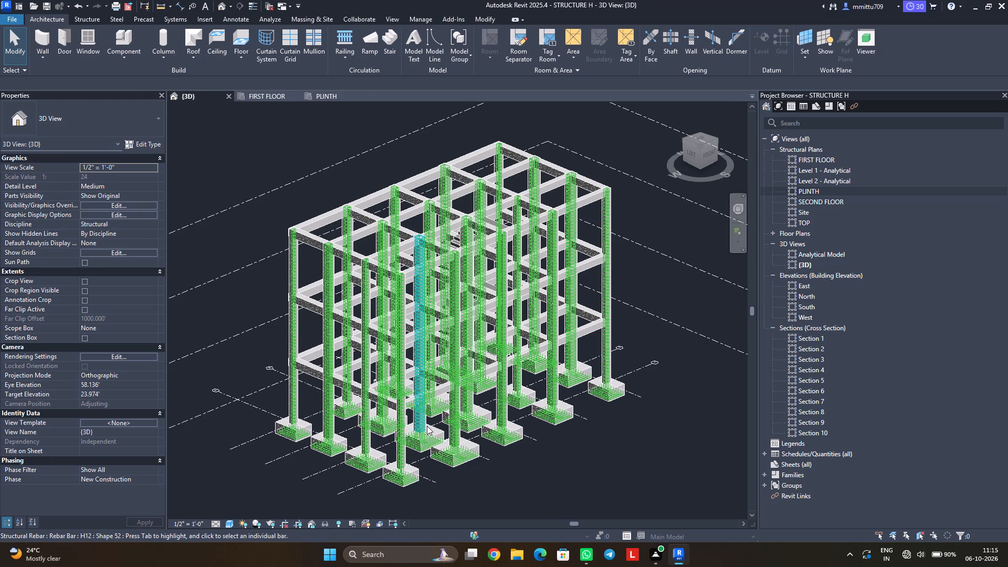
middle_click_drag(424, 417, 394, 355)
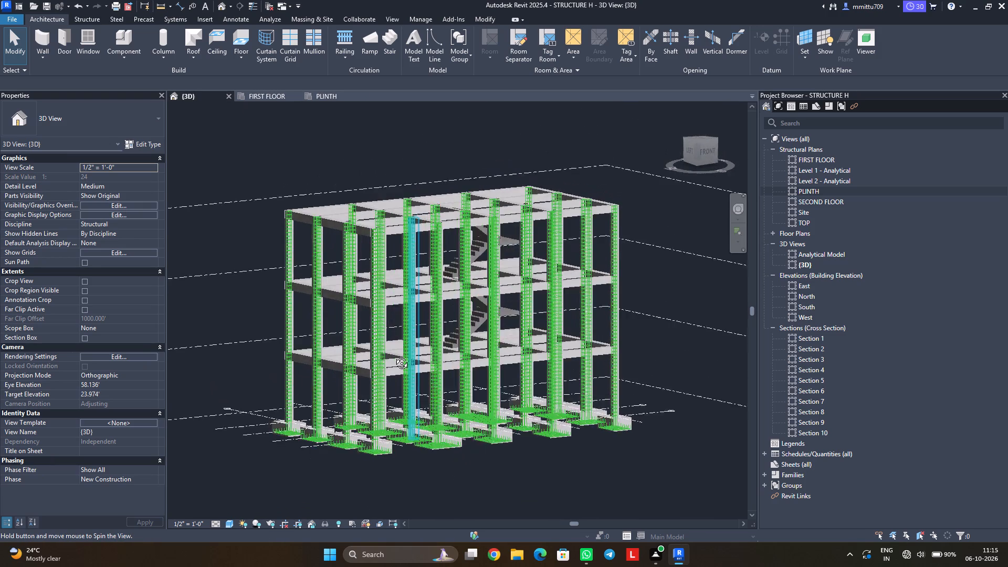
middle_click_drag(394, 355, 466, 429)
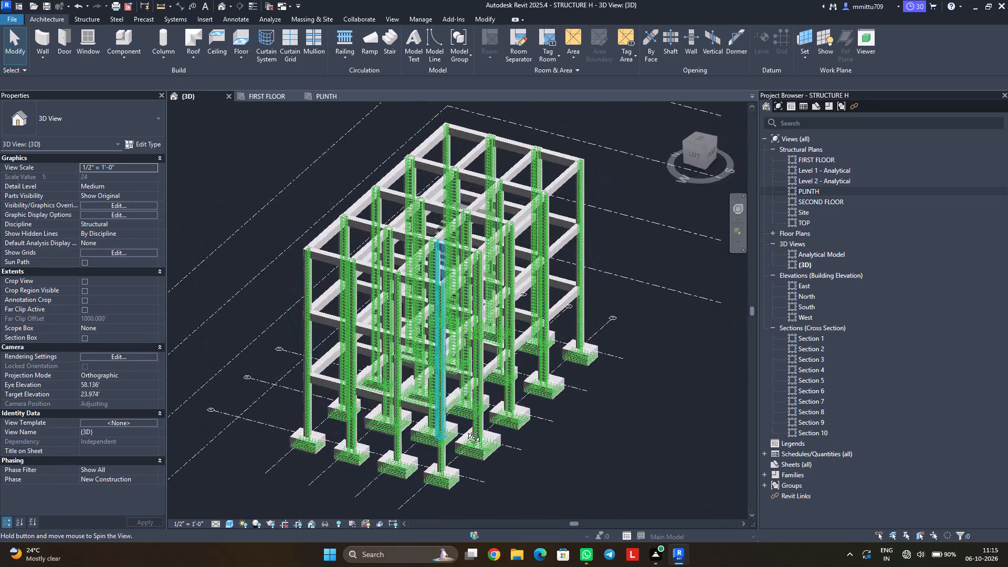
middle_click_drag(466, 429, 458, 429)
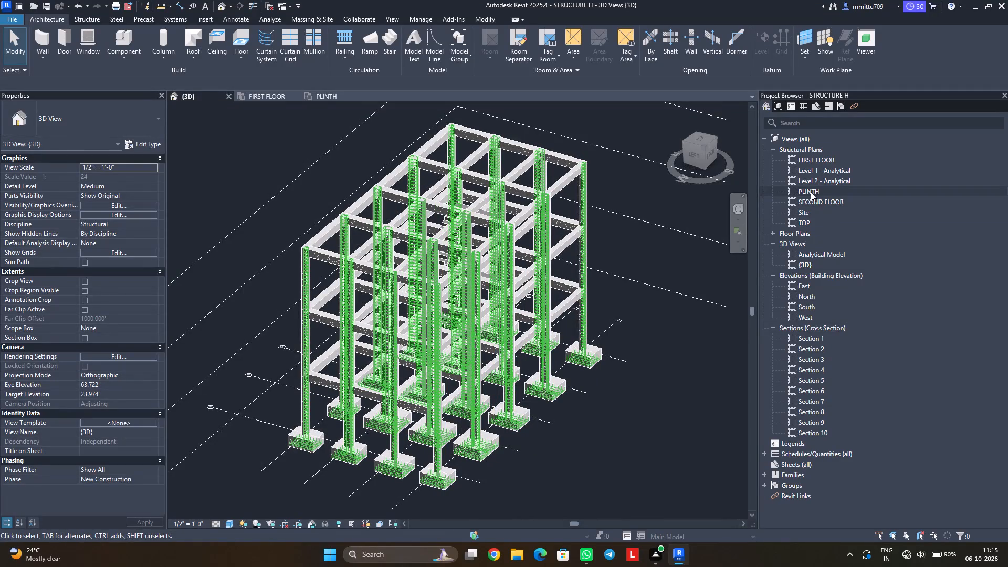
Open the PLINTH structural plan and check the beam types on grid 1 and on grids B and D.
double_click(811, 192)
scroll(513, 288, "up", 3)
scroll(485, 286, "down", 1)
scroll(485, 286, "up", 3)
scroll(442, 297, "down", 1)
scroll(442, 297, "up", 1)
scroll(441, 297, "down", 2)
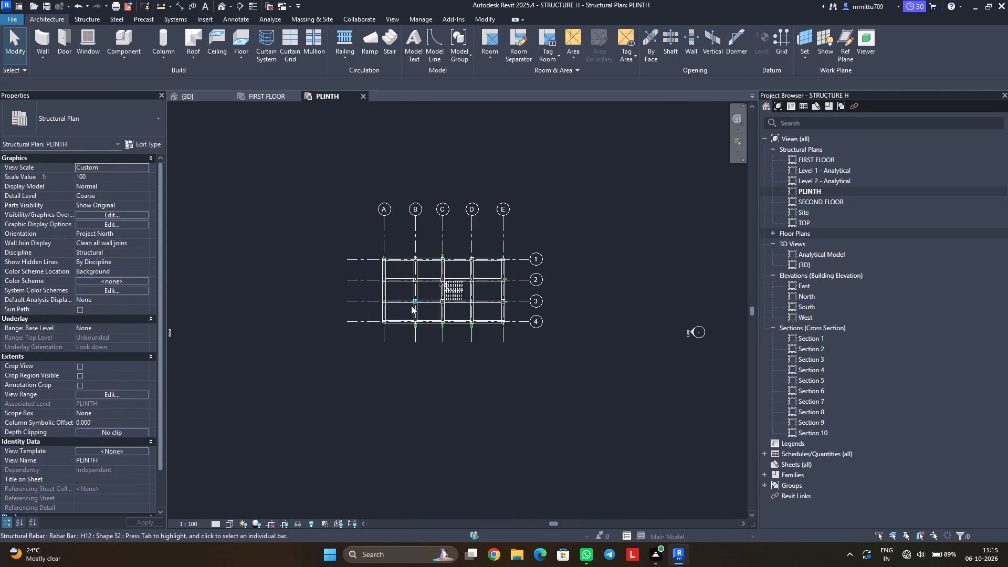
scroll(405, 308, "up", 3)
scroll(405, 308, "down", 1)
scroll(405, 308, "up", 4)
middle_click_drag(402, 312, 366, 372)
scroll(366, 372, "up", 1)
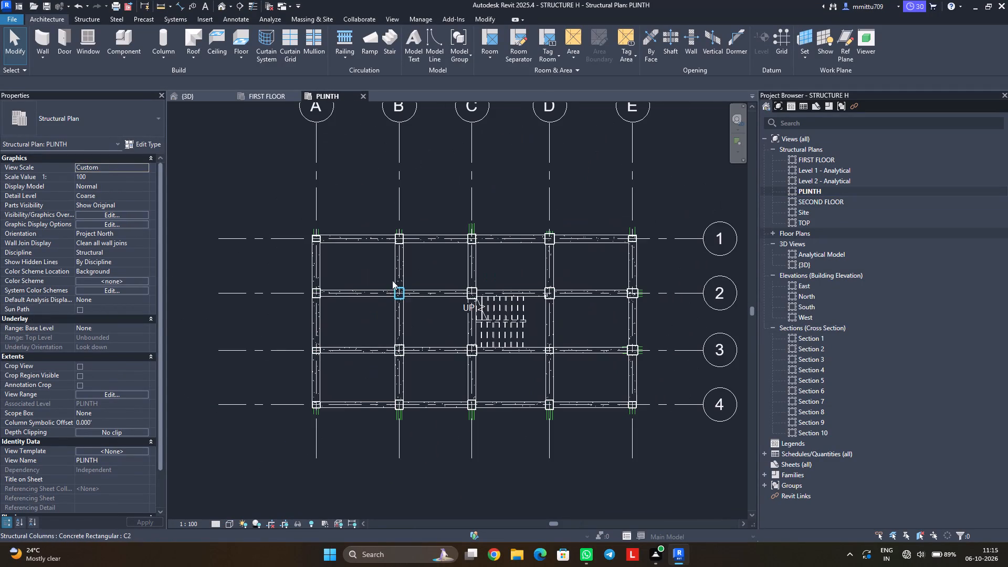
left_click(396, 264)
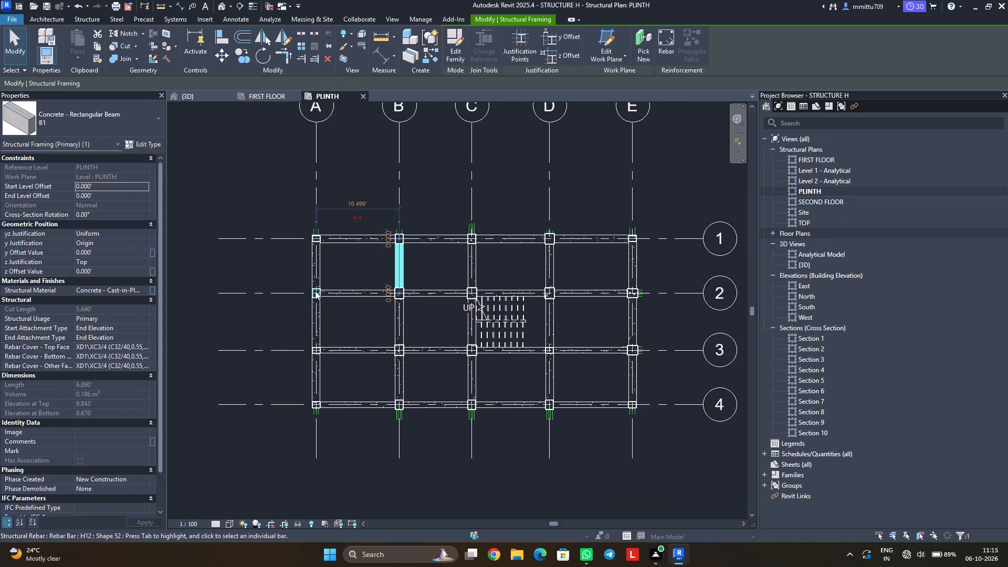
left_click(344, 269)
left_click(350, 240)
left_click(355, 259)
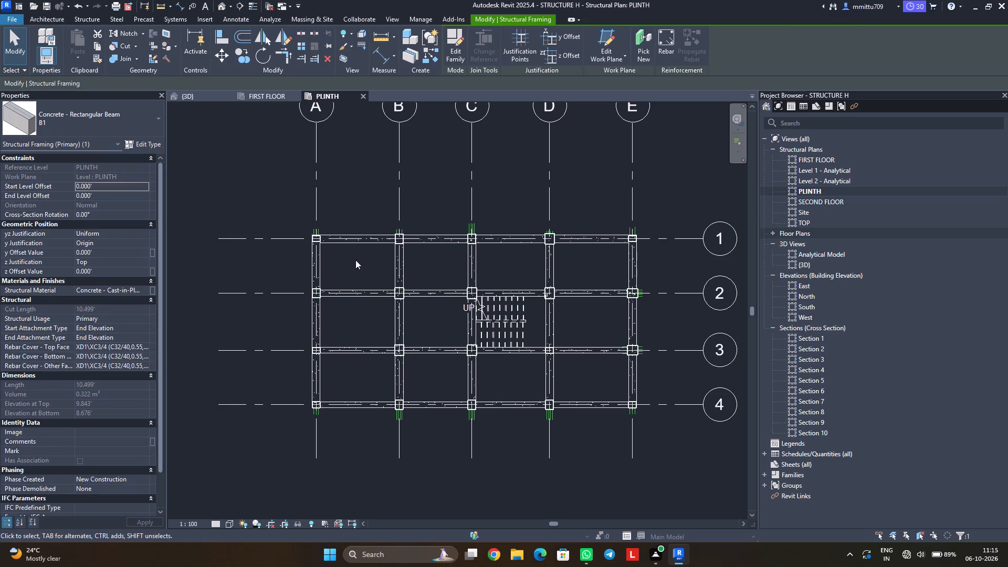
left_click(551, 274)
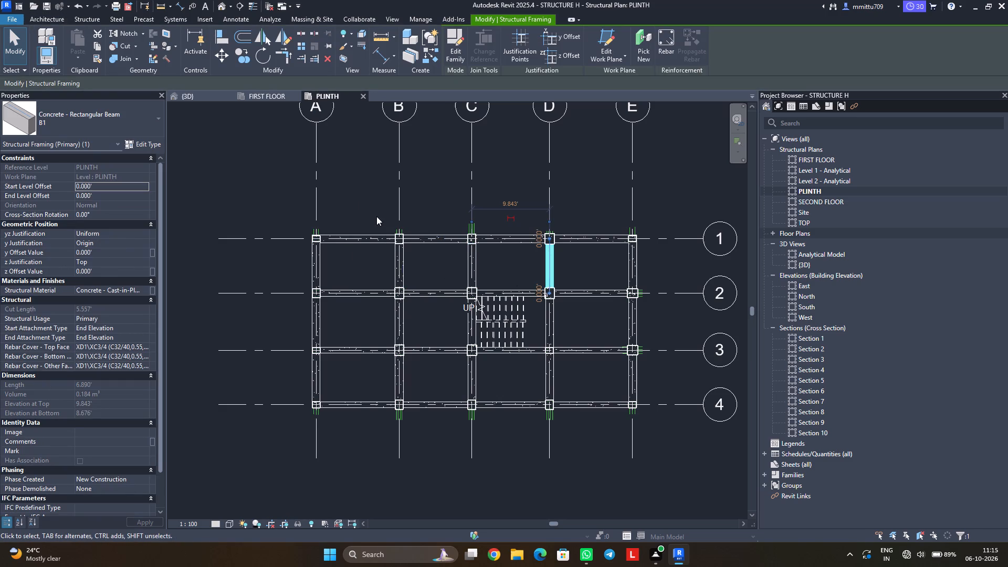
left_click(360, 193)
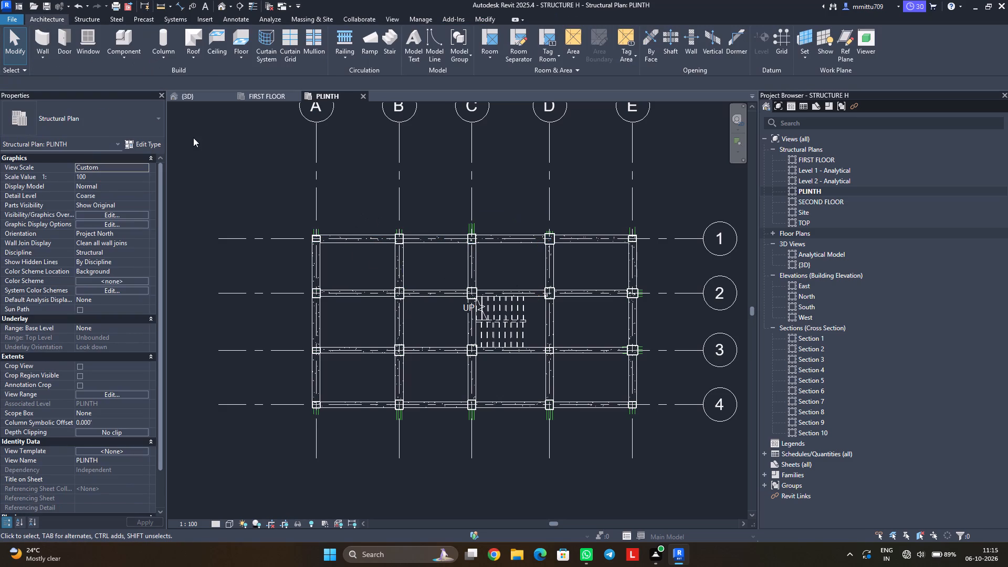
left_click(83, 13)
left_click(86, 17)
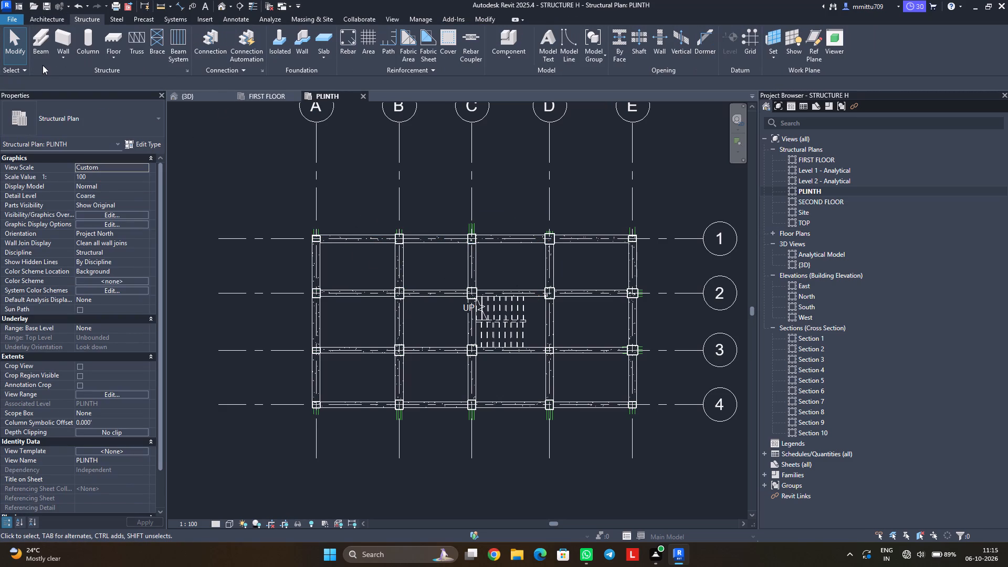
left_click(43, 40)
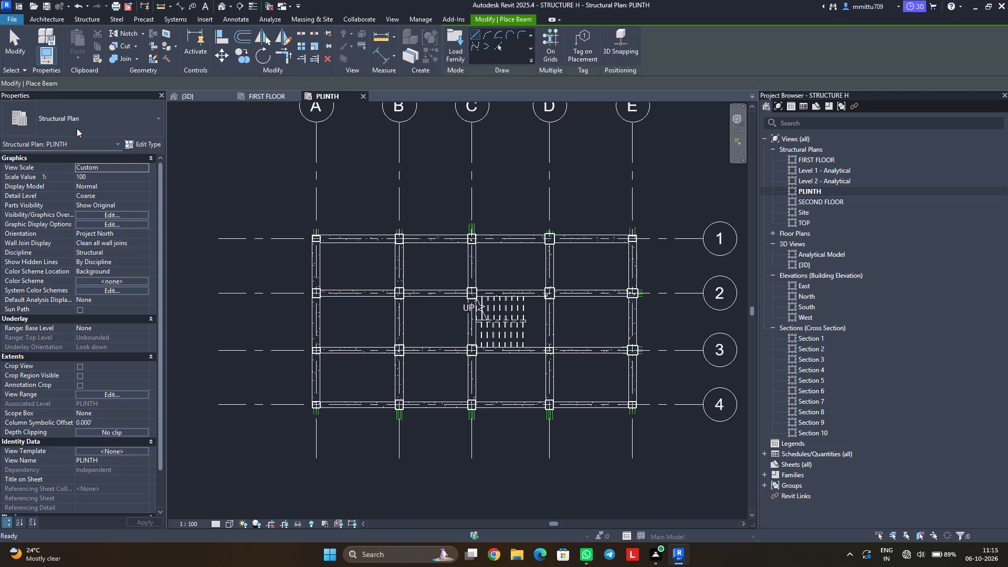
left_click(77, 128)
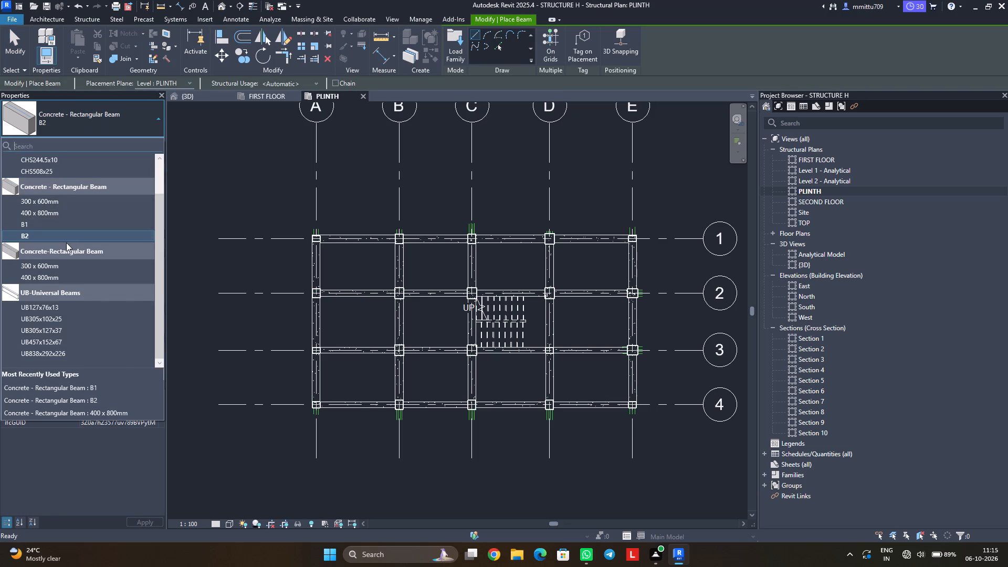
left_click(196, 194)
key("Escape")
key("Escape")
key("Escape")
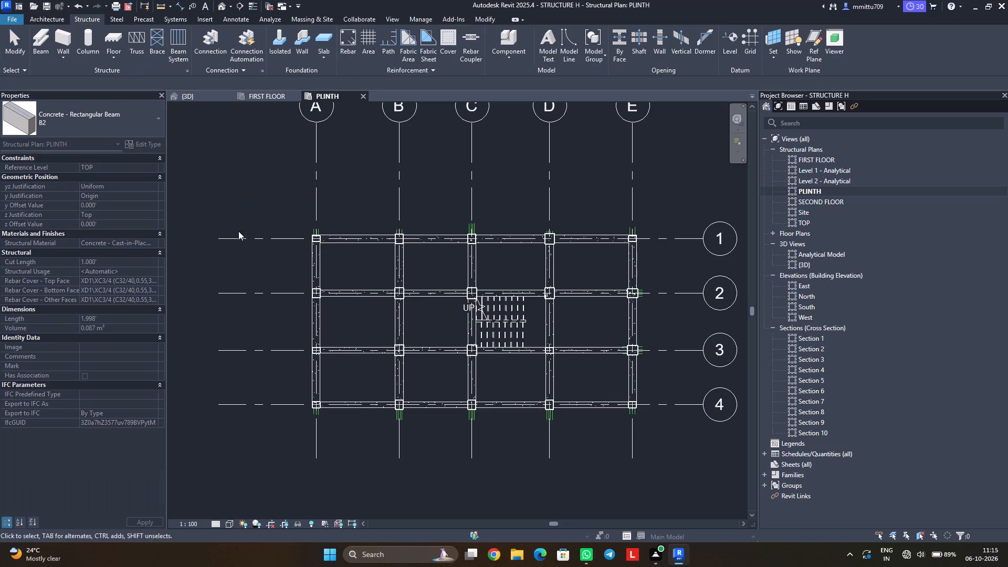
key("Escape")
Create a section cutting across the grid 1 beam between grids A and B, looking toward grid B.
left_click(239, 7)
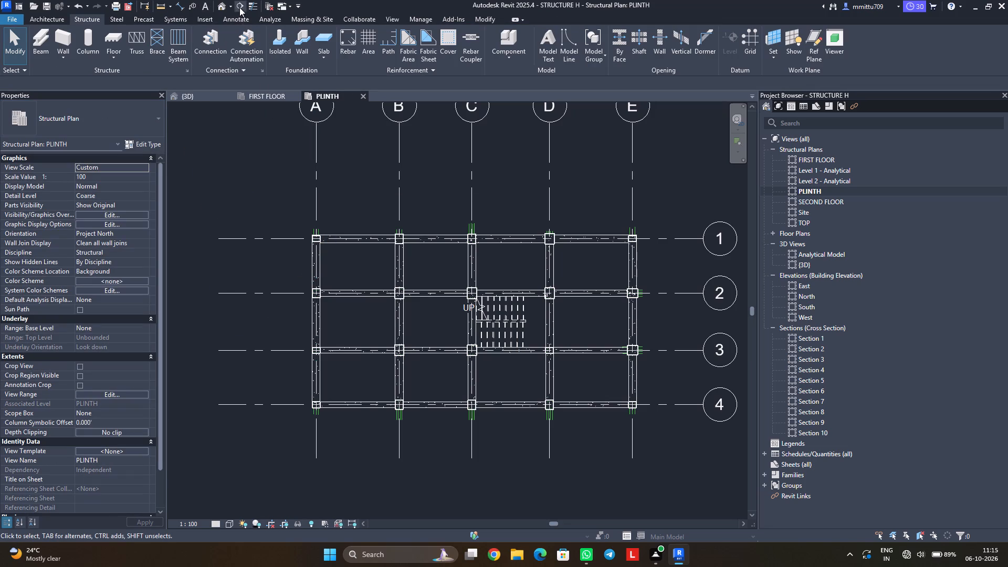
left_click(352, 213)
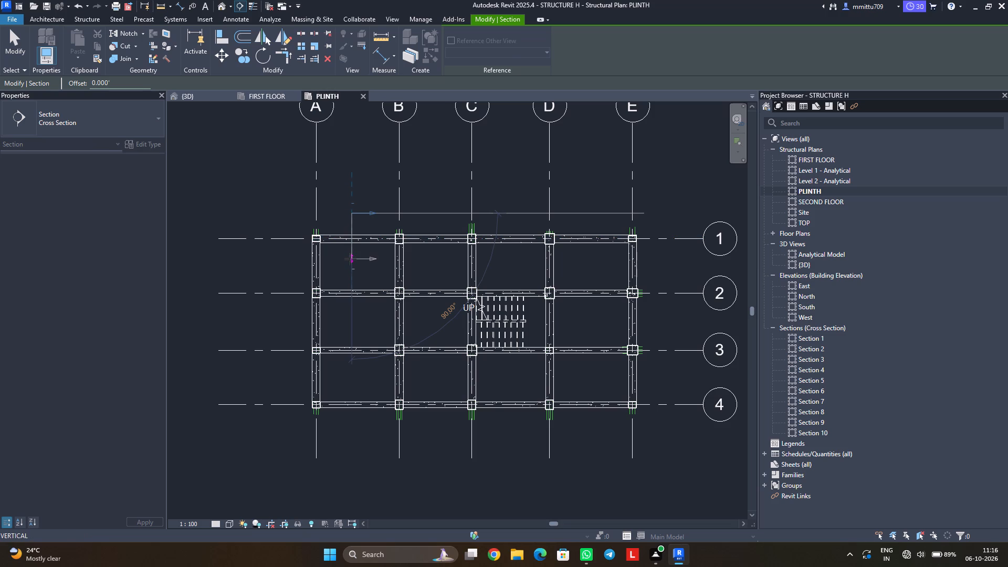
left_click(350, 259)
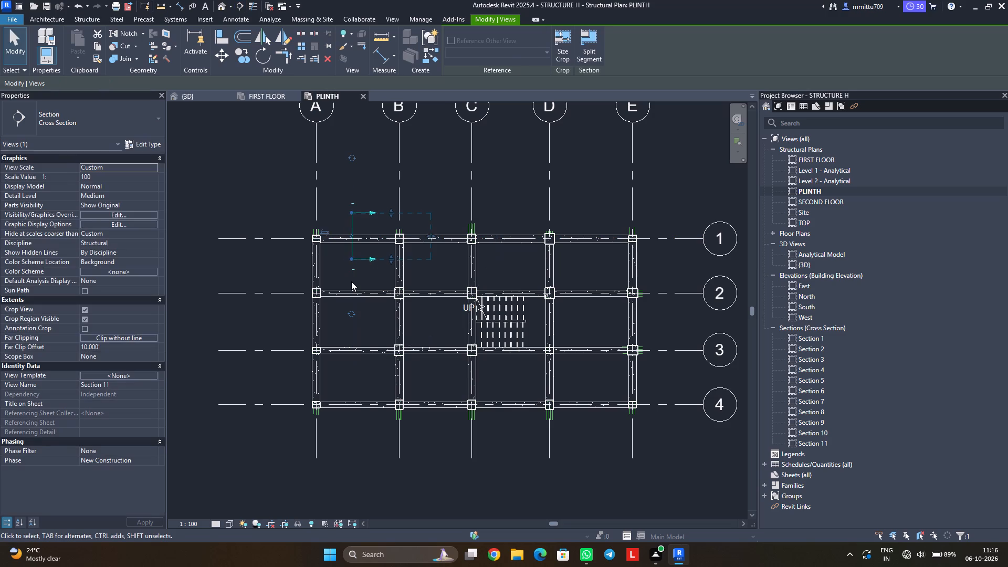
key("Escape")
key("Escape")
Compare the types of the beams on grids 1, 2 and B around the bays between grids A and B.
left_click(399, 263)
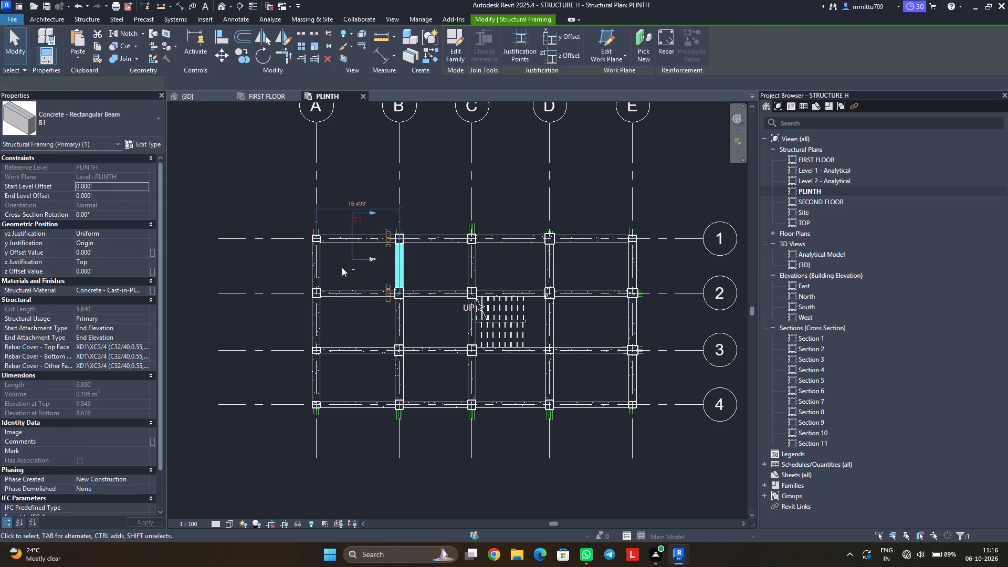
left_click(338, 267)
left_click(335, 248)
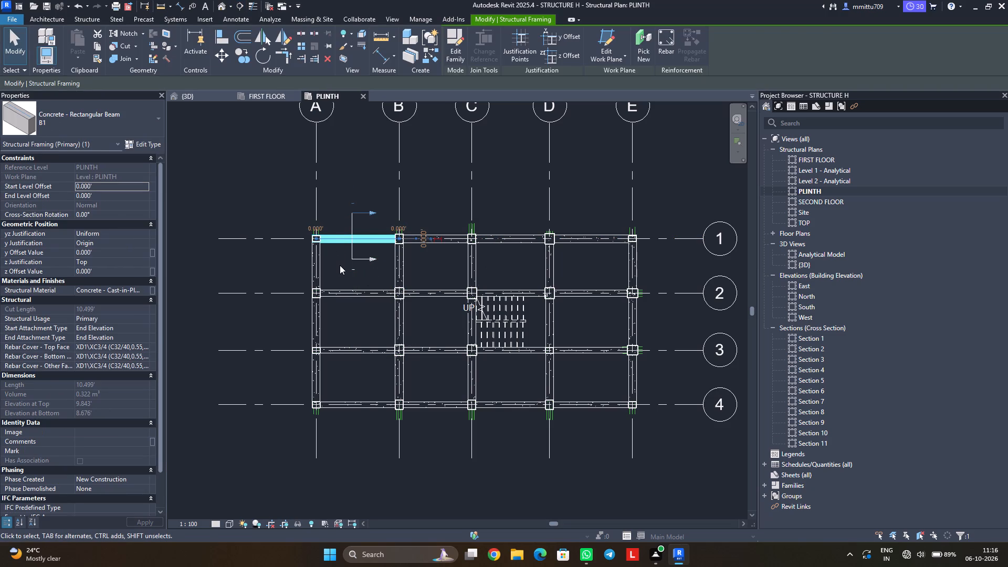
left_click(340, 265)
left_click(365, 293)
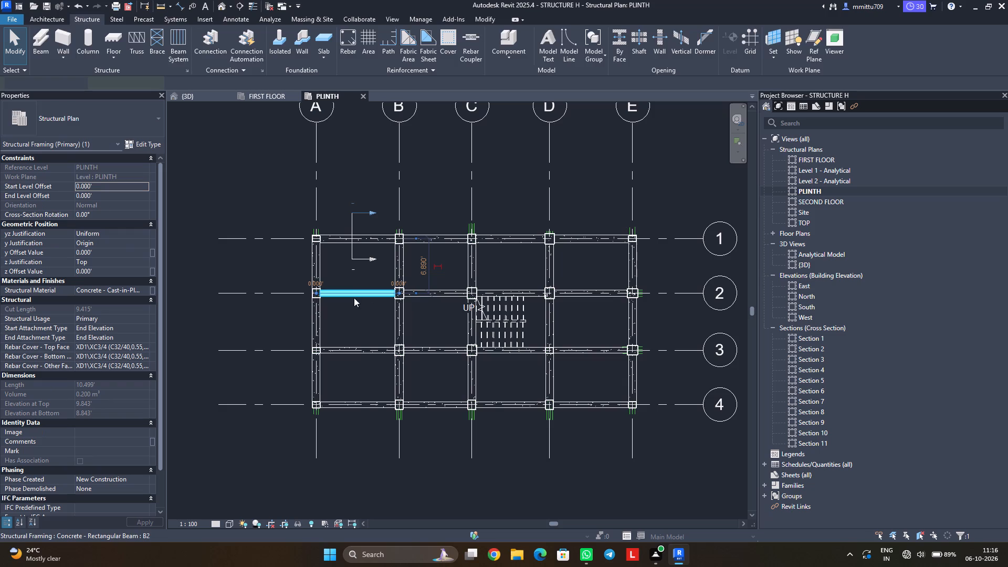
left_click(352, 317)
left_click(336, 245)
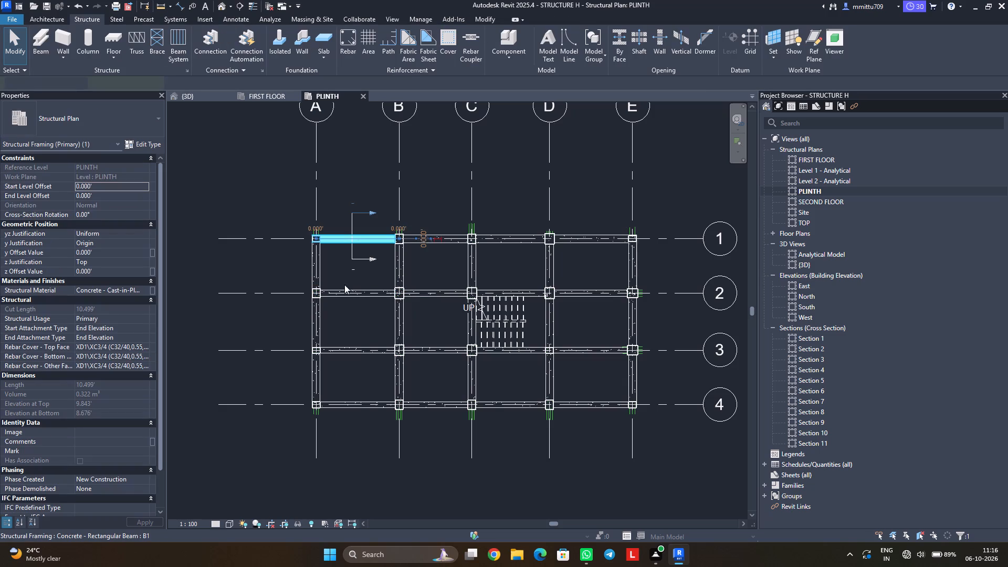
left_click(354, 329)
left_click(356, 300)
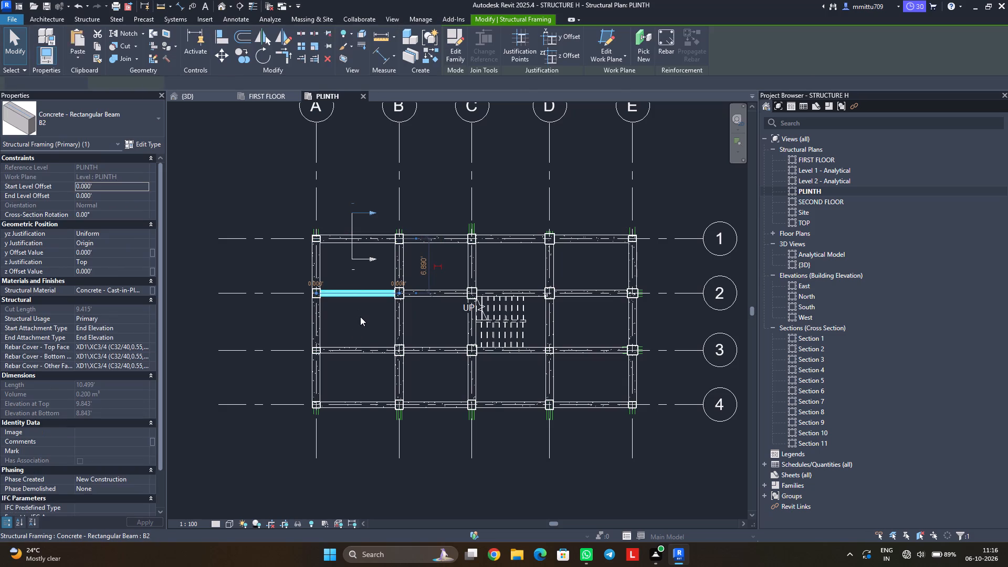
left_click(360, 317)
left_click(394, 316)
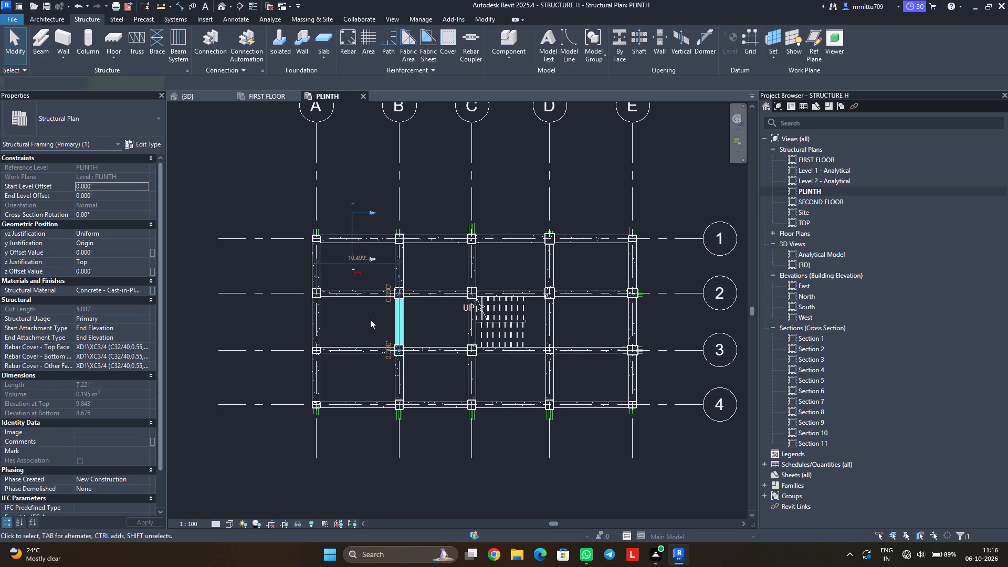
double_click(365, 318)
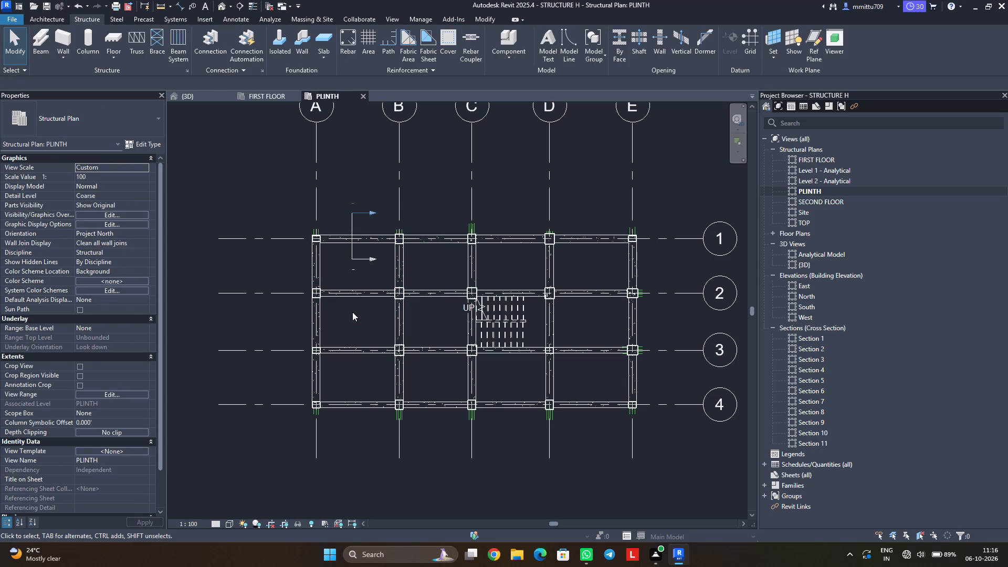
Create a section cutting across the grid 2 beam between grids A and B, looking toward grid B.
left_click(241, 4)
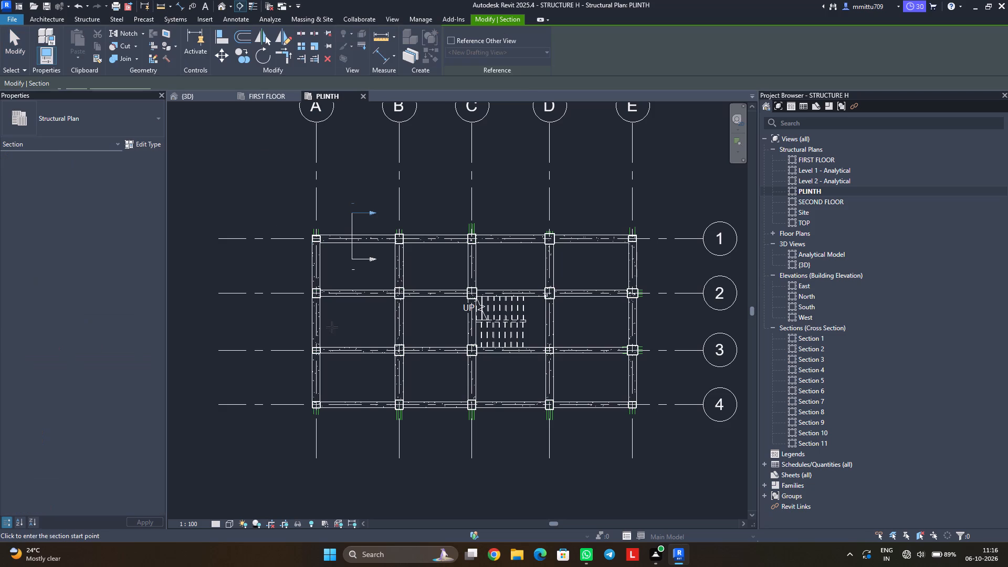
left_click(343, 284)
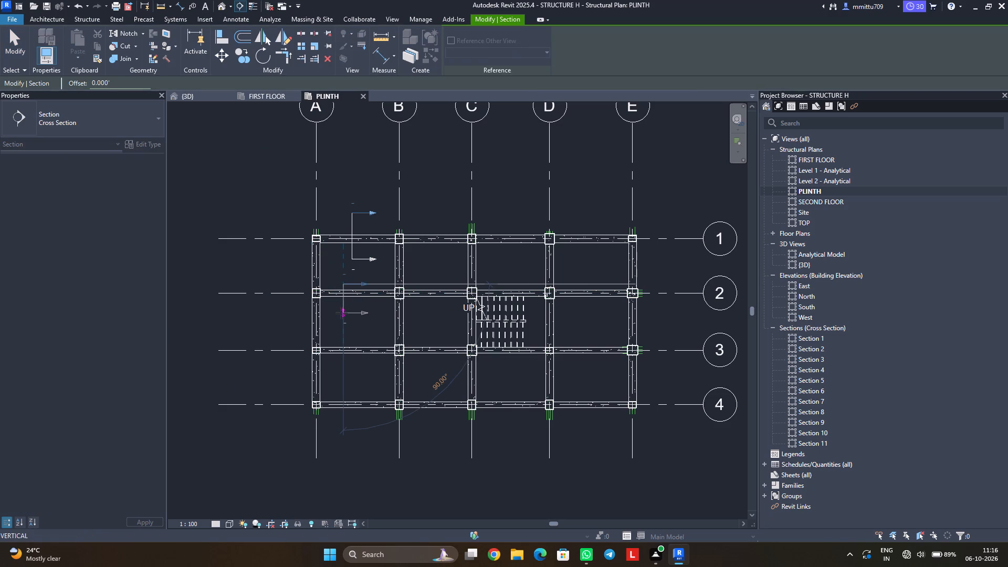
left_click(342, 307)
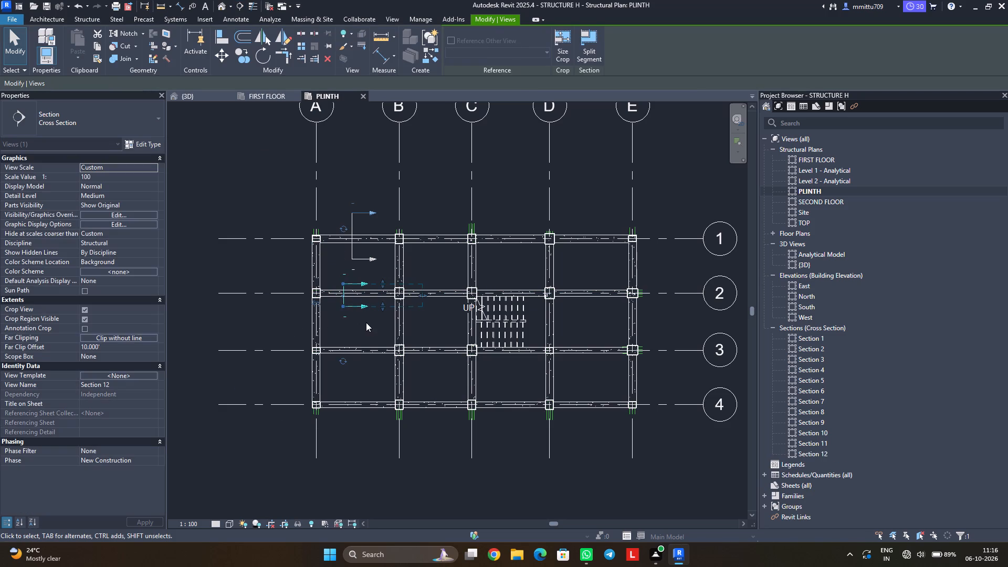
key("Escape")
Shorten the view depth of the section through the grid 2 beam to about 4.5', ending before grid B.
left_click(343, 302)
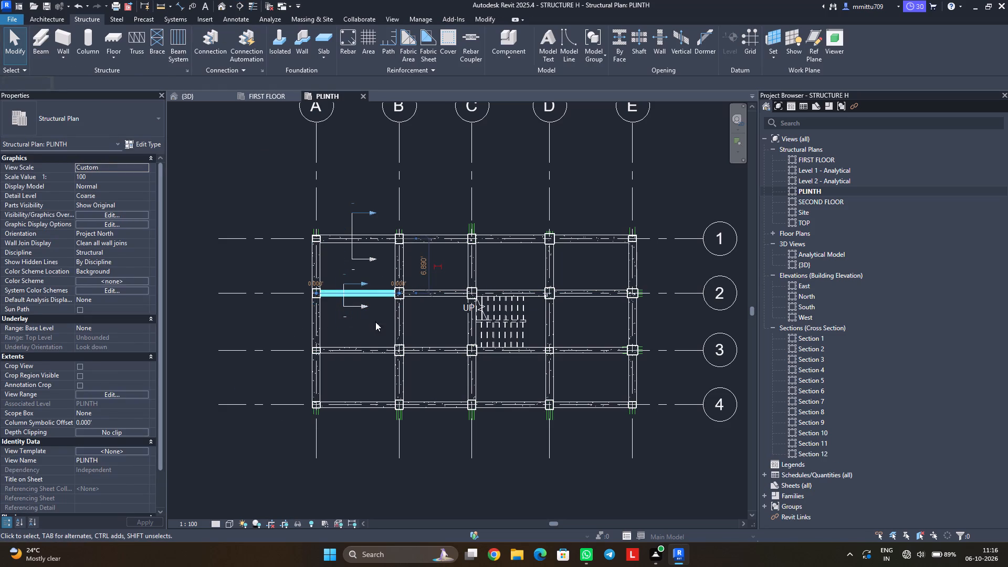
key("Escape")
key("Escape")
left_click(360, 308)
left_click_drag(421, 295, 415, 295)
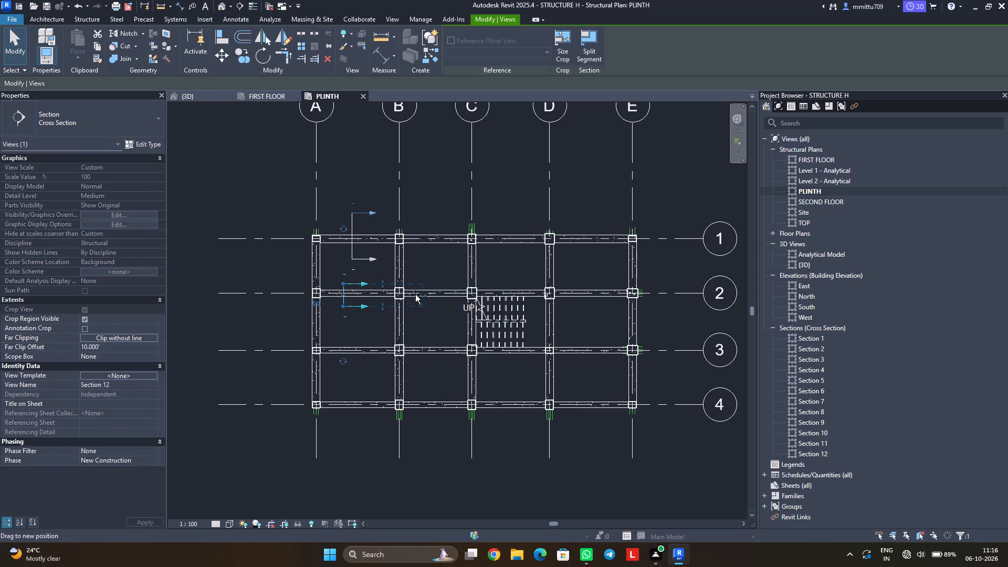
left_click_drag(415, 295, 377, 297)
left_click(370, 327)
Shorten the view depth of the section through the grid 1 beam to about 3.6', ending before grid B.
left_click(352, 222)
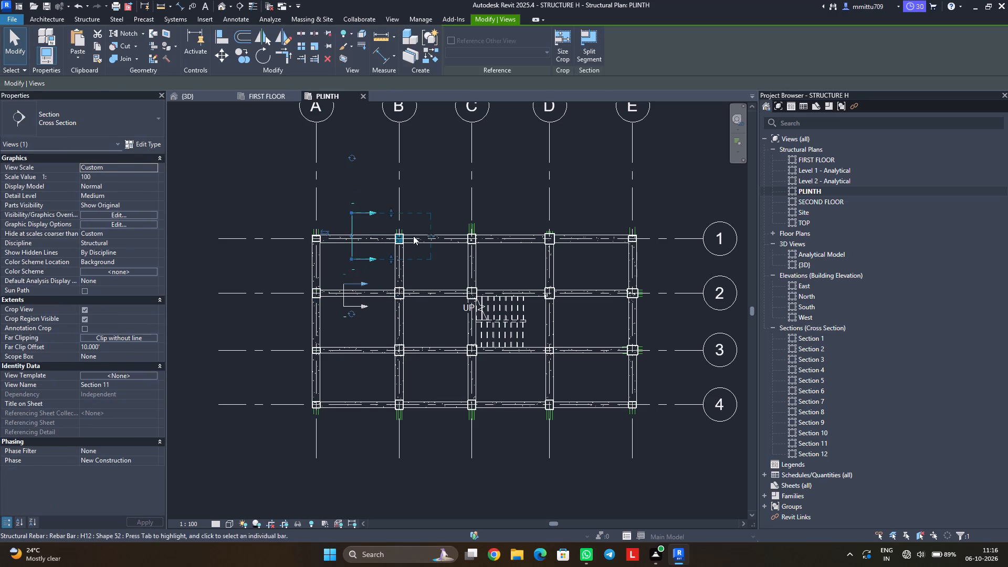
left_click_drag(428, 236, 377, 237)
left_click(424, 201)
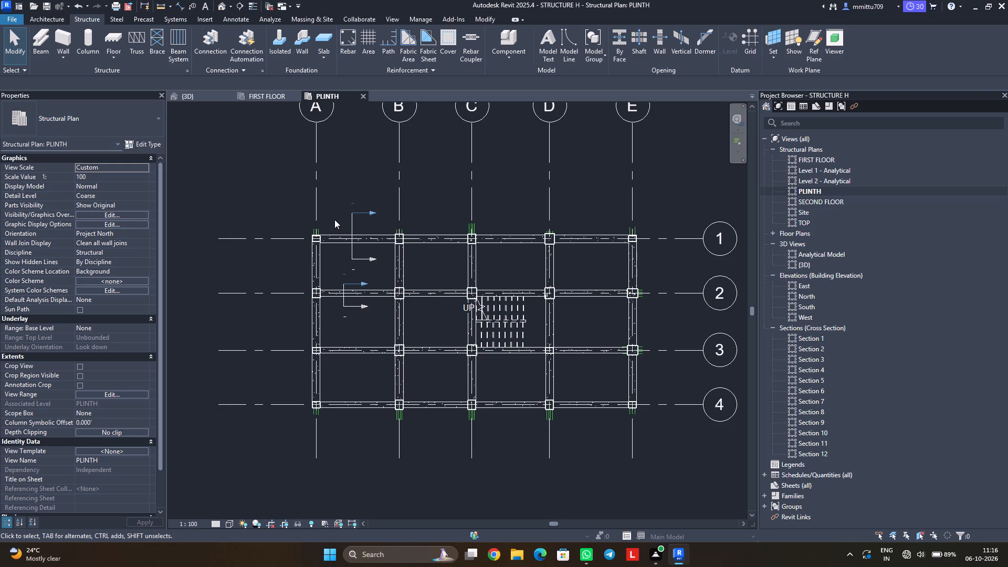
Open the Section 11 and Section 12 views and examine the beams cut at each floor level.
left_click(816, 436)
left_click(818, 444)
left_click(818, 444)
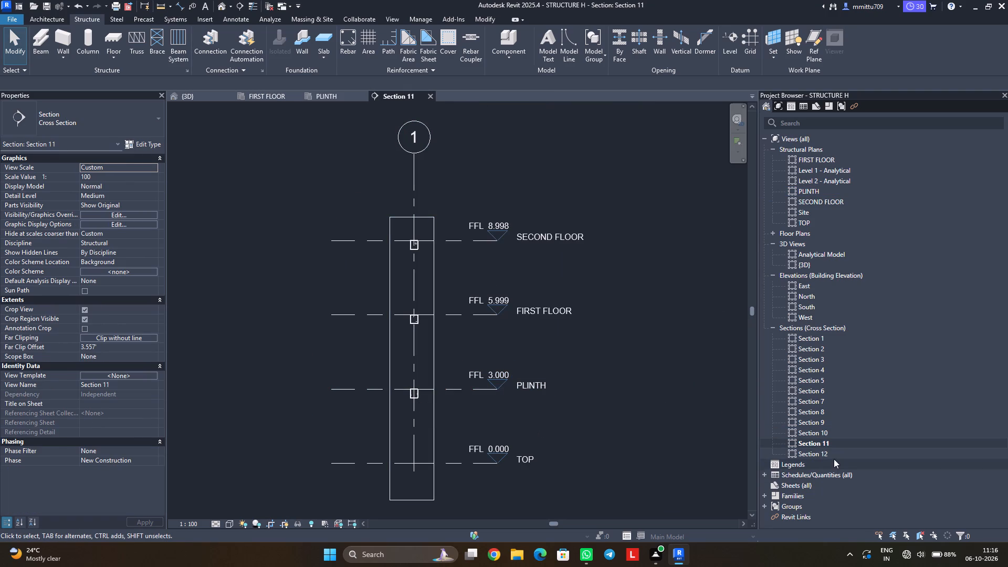
double_click(816, 453)
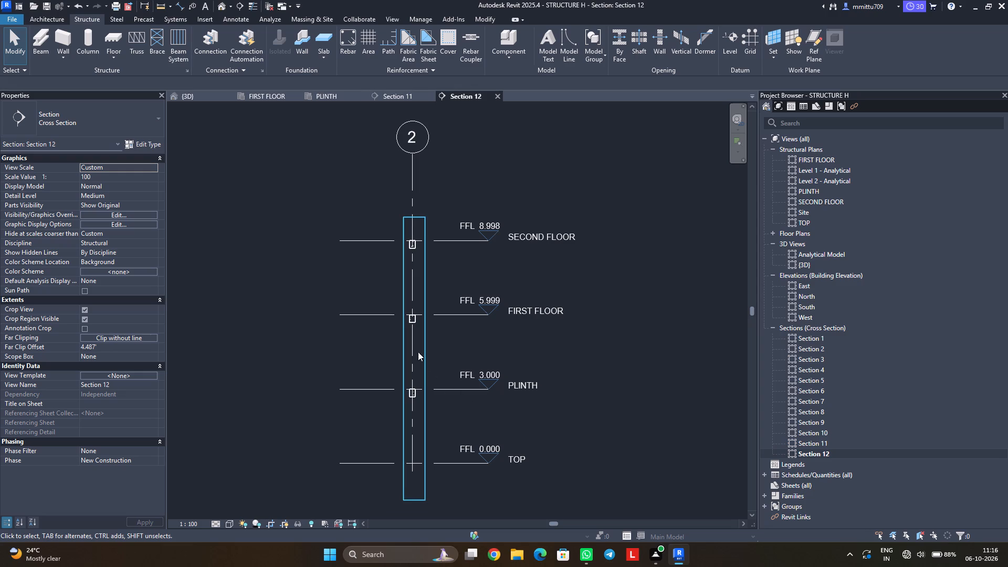
scroll(408, 335, "up", 1)
scroll(408, 335, "down", 1)
scroll(406, 377, "up", 2)
middle_click_drag(414, 351, 421, 303)
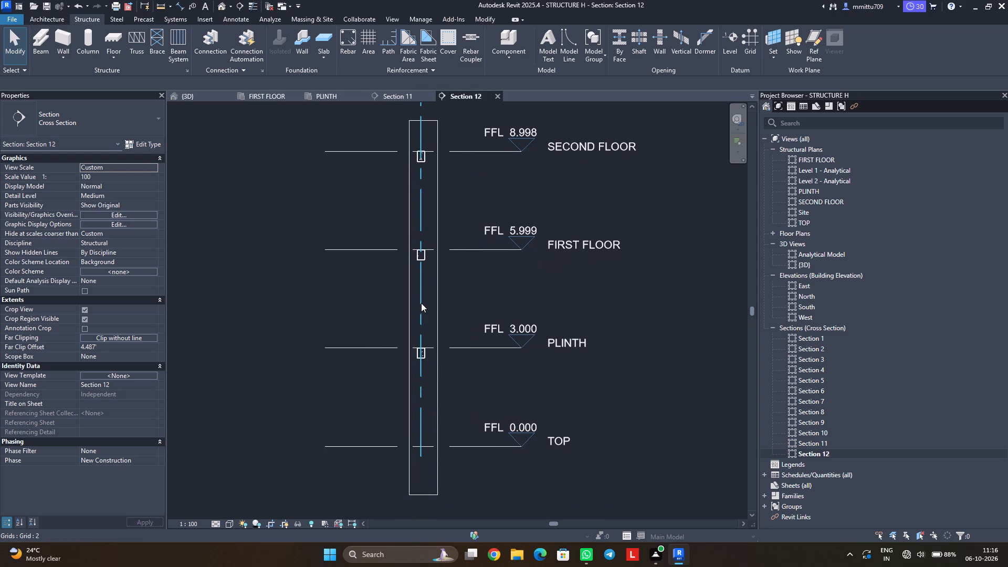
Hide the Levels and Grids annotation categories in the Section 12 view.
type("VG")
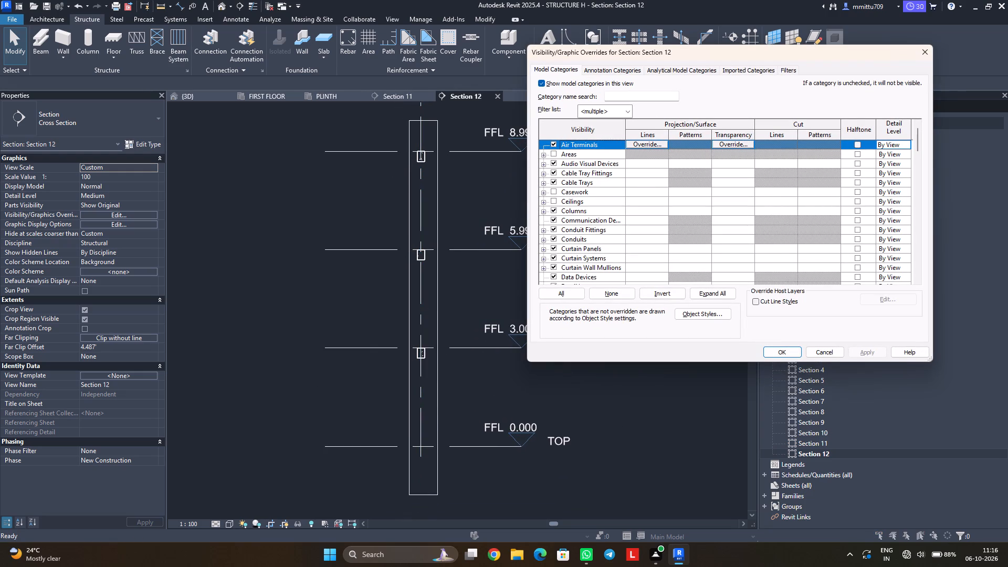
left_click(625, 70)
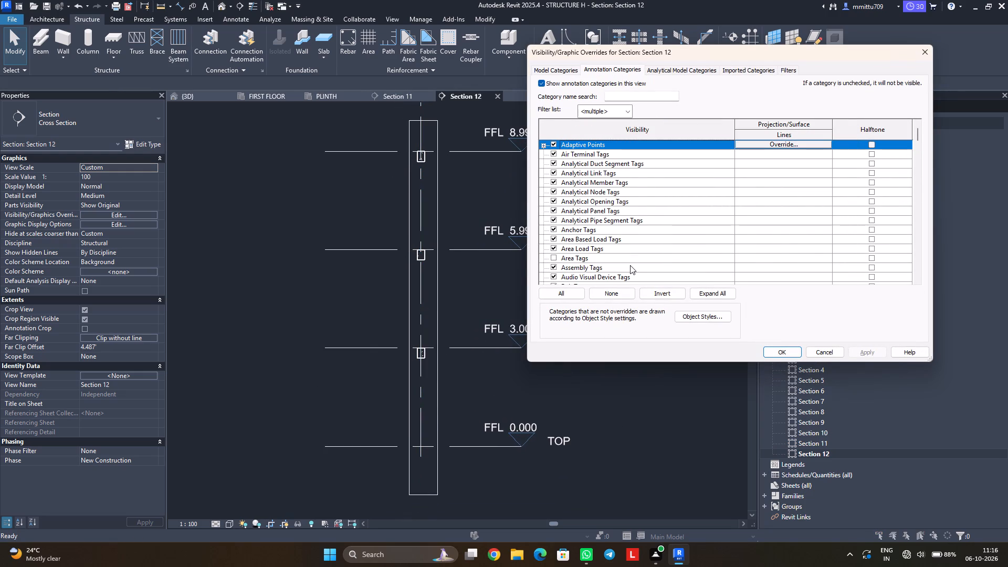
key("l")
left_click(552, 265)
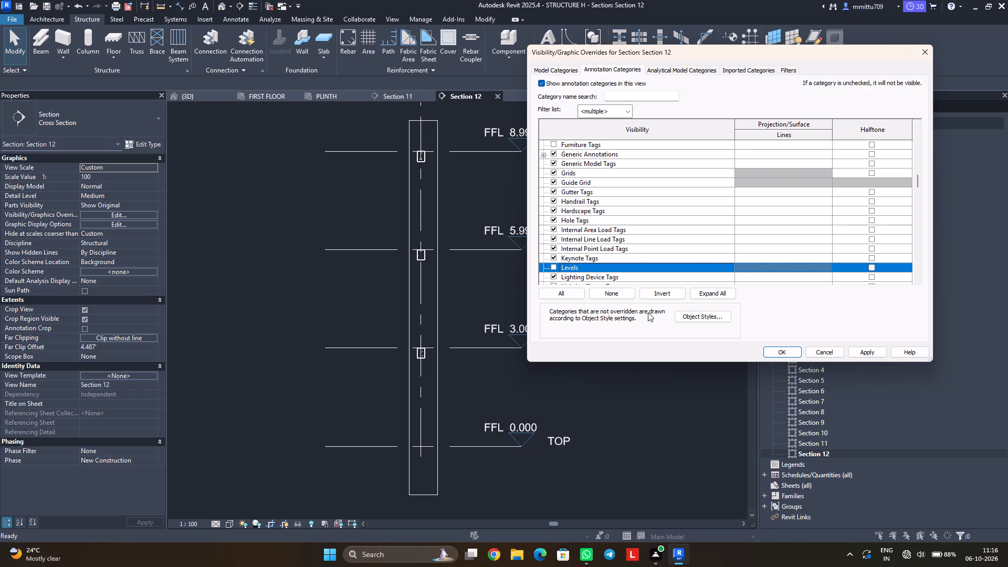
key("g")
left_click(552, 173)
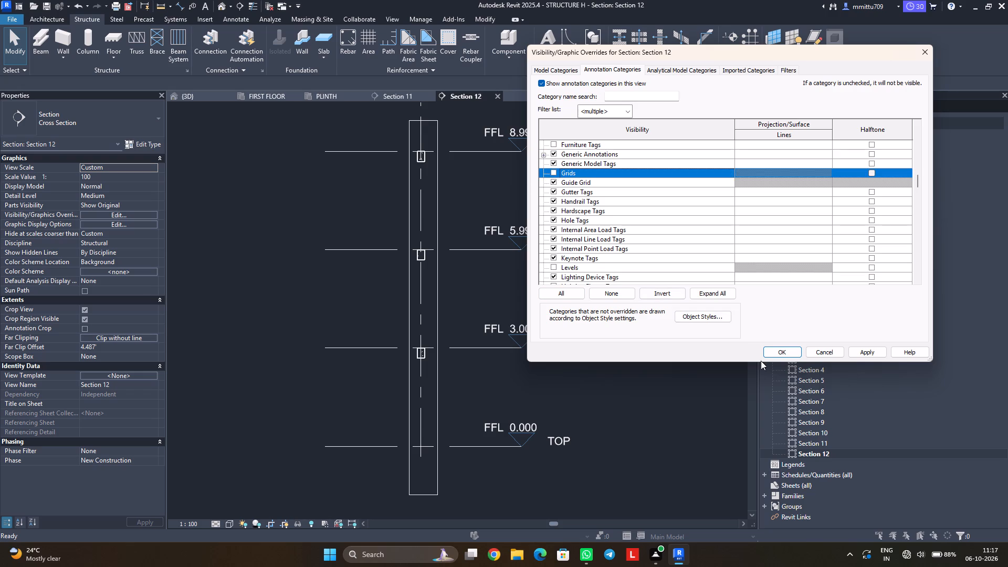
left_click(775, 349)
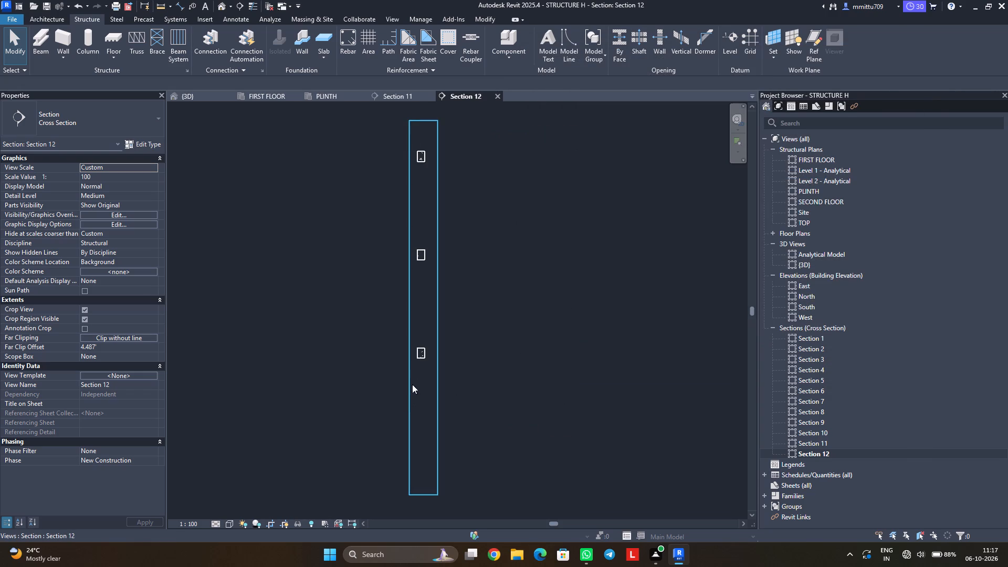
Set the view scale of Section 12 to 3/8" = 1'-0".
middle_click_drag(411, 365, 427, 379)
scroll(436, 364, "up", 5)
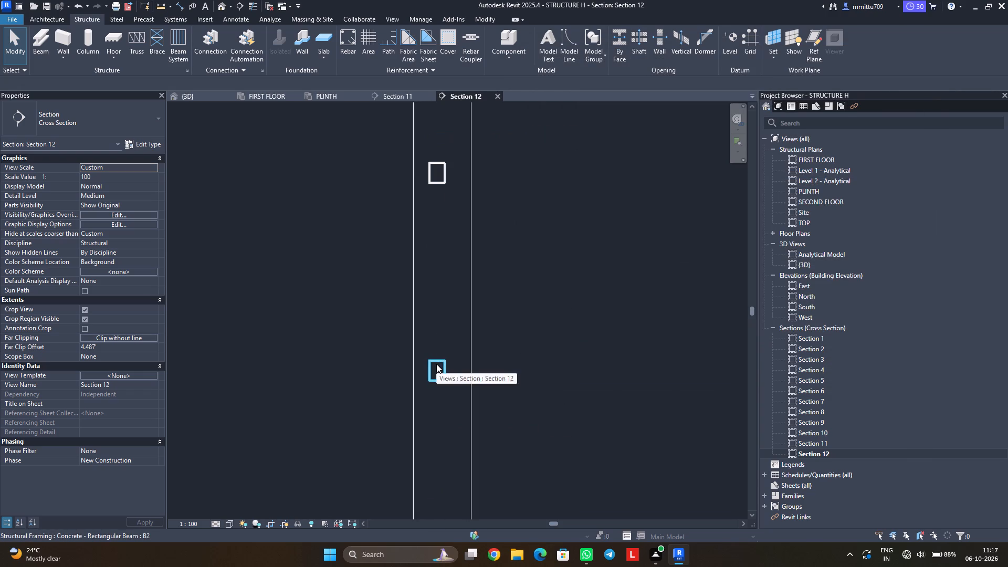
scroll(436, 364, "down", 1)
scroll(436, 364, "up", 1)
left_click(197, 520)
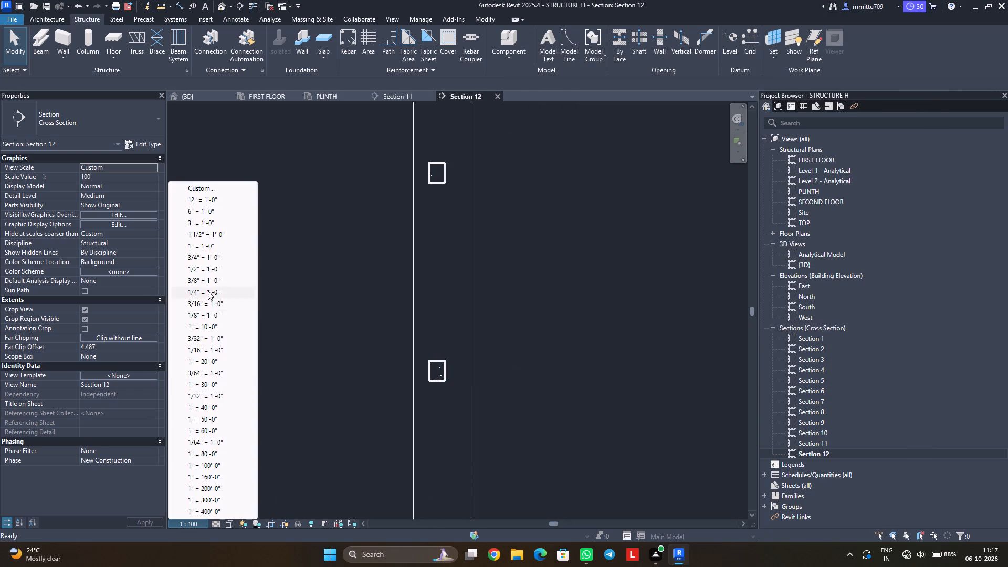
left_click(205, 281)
Examine the cut beams in Section 12, checking them against the PLINTH plan and the 3D view.
scroll(346, 418, "down", 1)
scroll(346, 418, "up", 2)
scroll(349, 419, "down", 1)
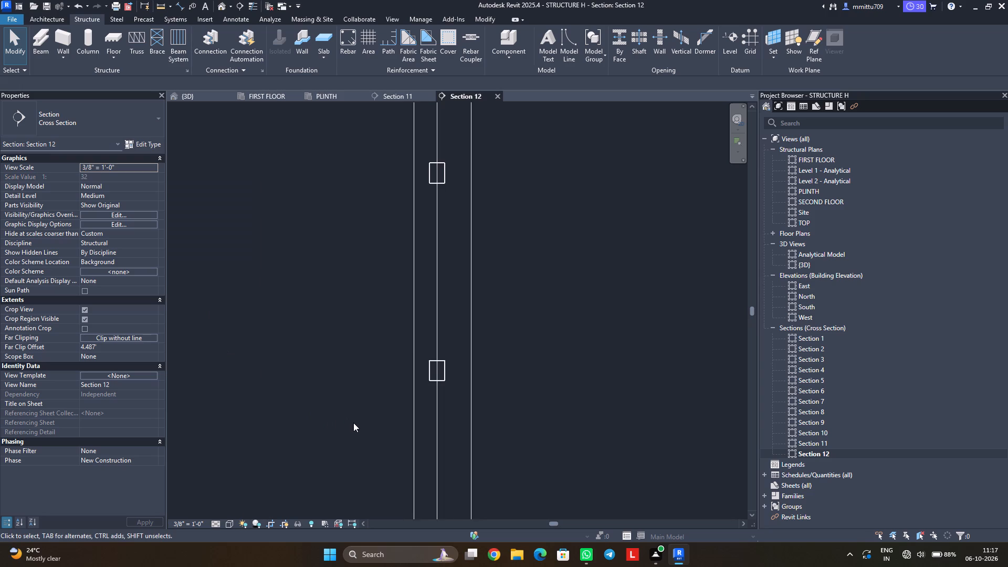
scroll(354, 423, "down", 4)
middle_click_drag(346, 451, 400, 461)
scroll(400, 459, "down", 2)
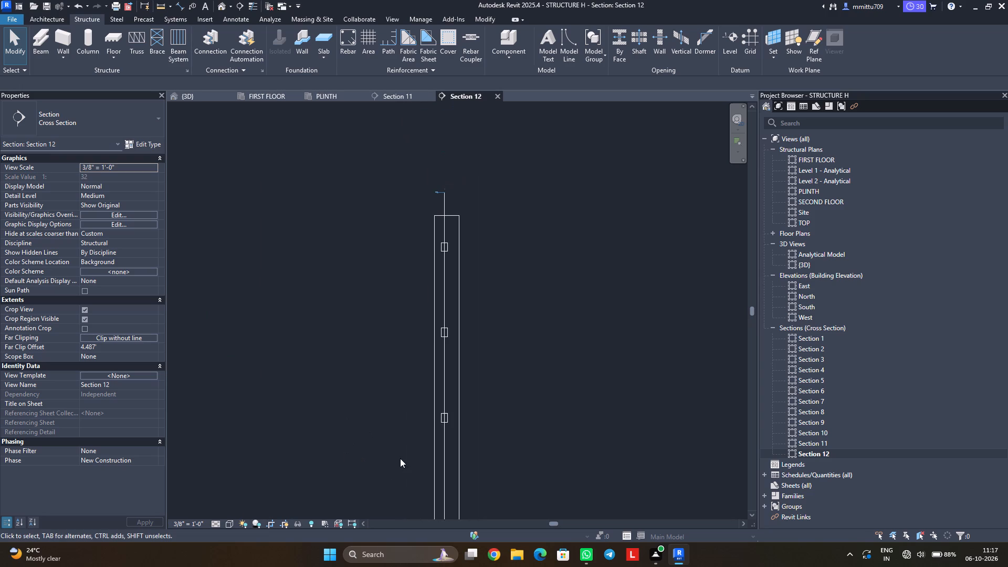
middle_click_drag(403, 480, 425, 414)
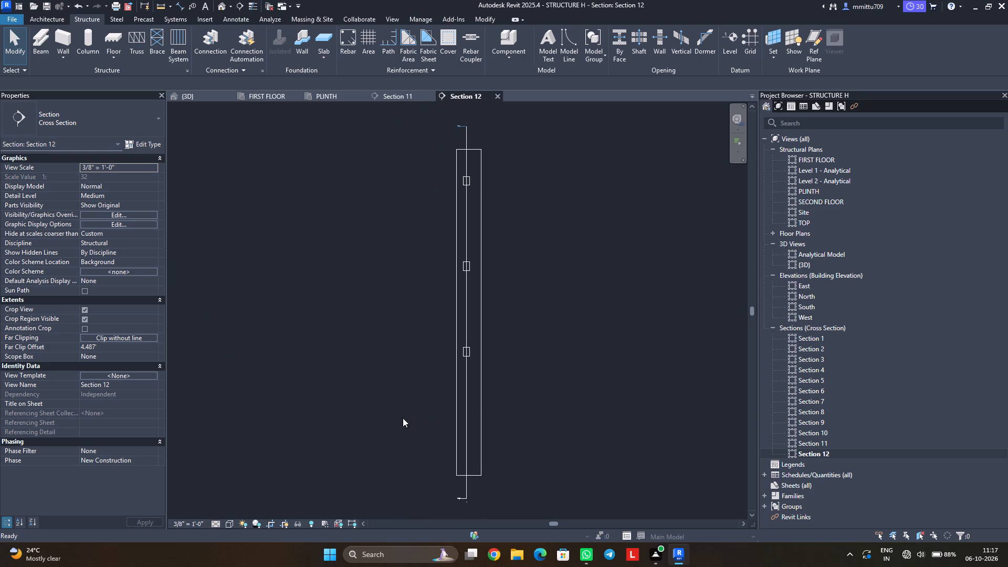
scroll(468, 352, "up", 2)
scroll(468, 352, "down", 1)
scroll(468, 352, "up", 3)
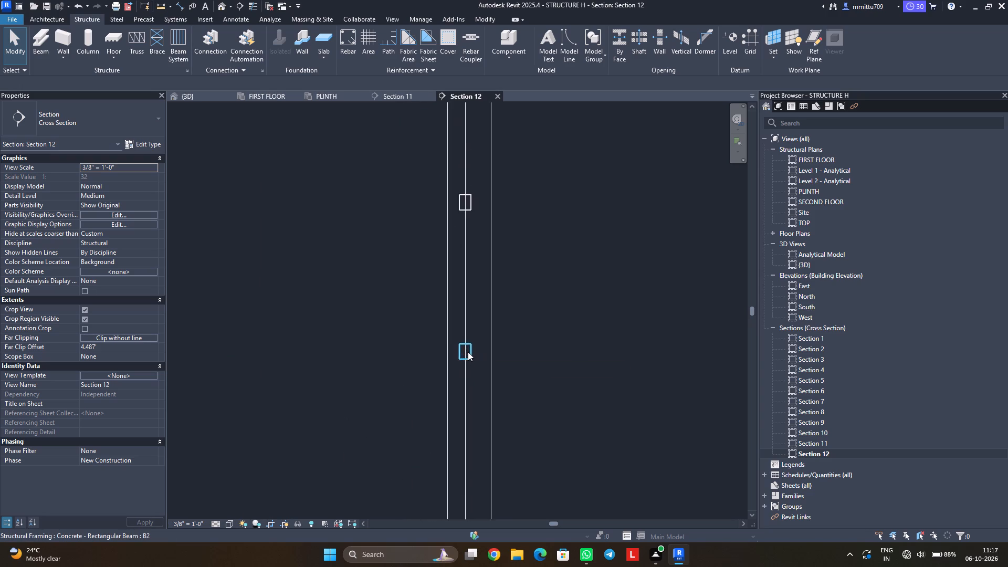
scroll(468, 352, "up", 1)
scroll(468, 352, "down", 1)
scroll(468, 352, "up", 6)
middle_click_drag(468, 351, 477, 390)
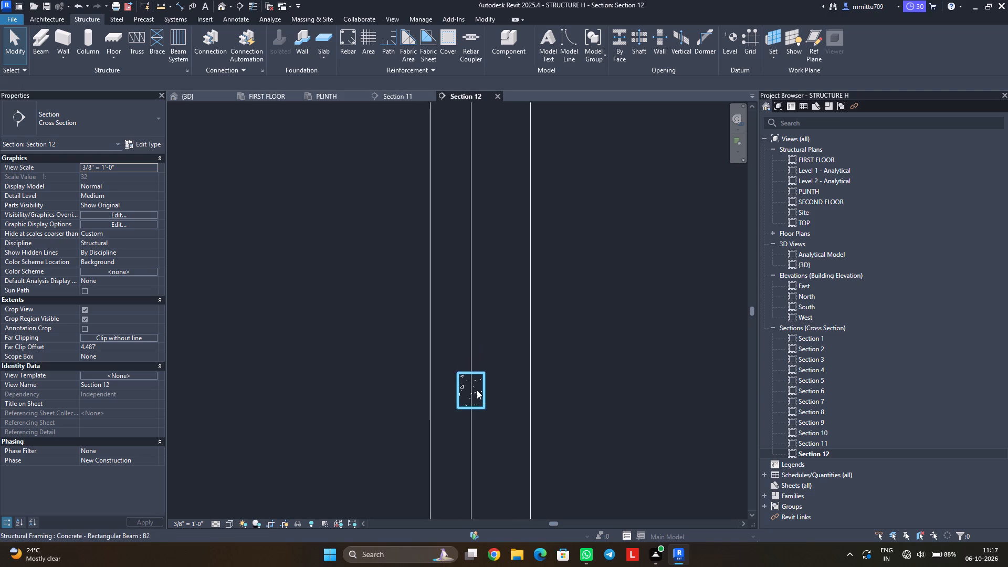
scroll(471, 404, "down", 8)
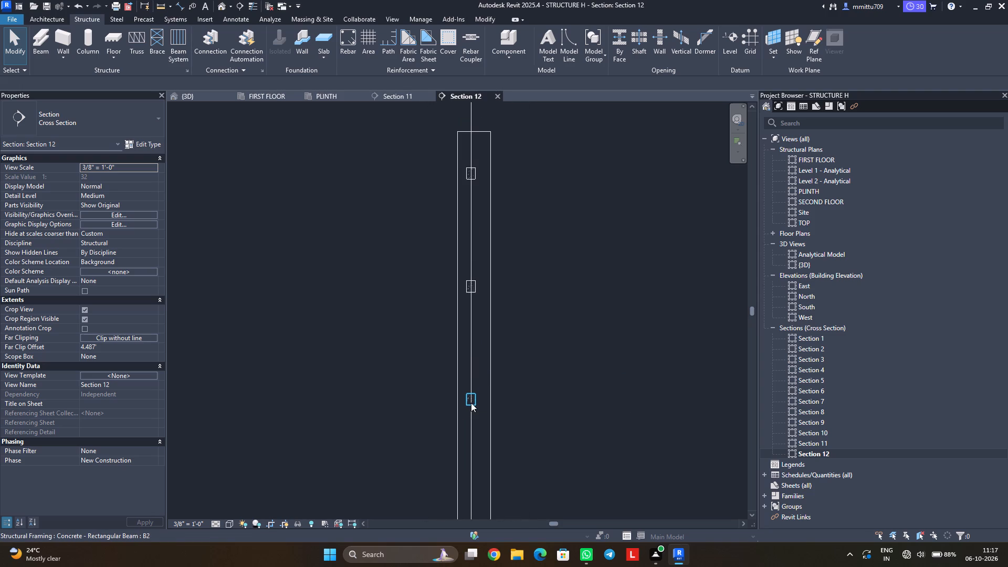
left_click(345, 95)
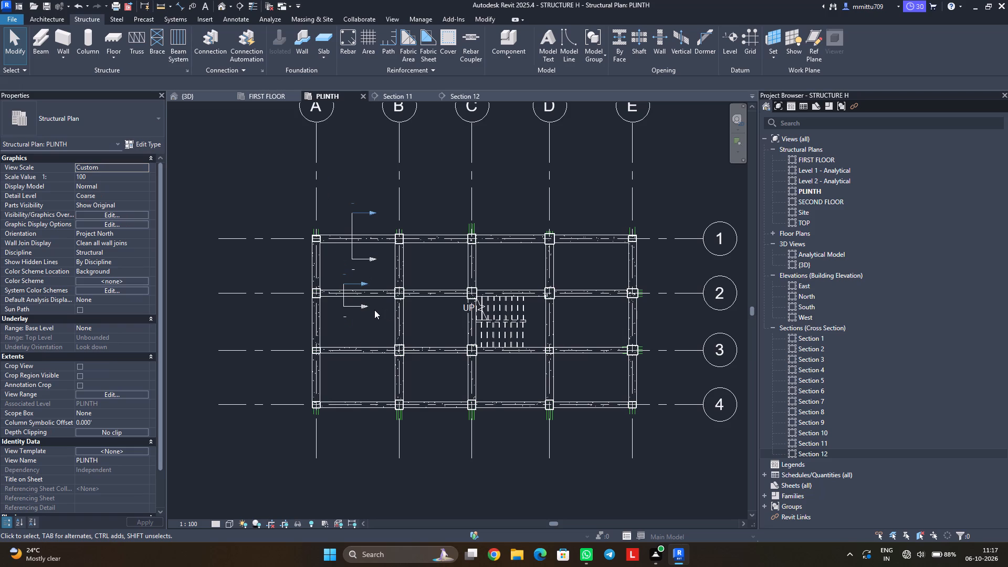
left_click(200, 100)
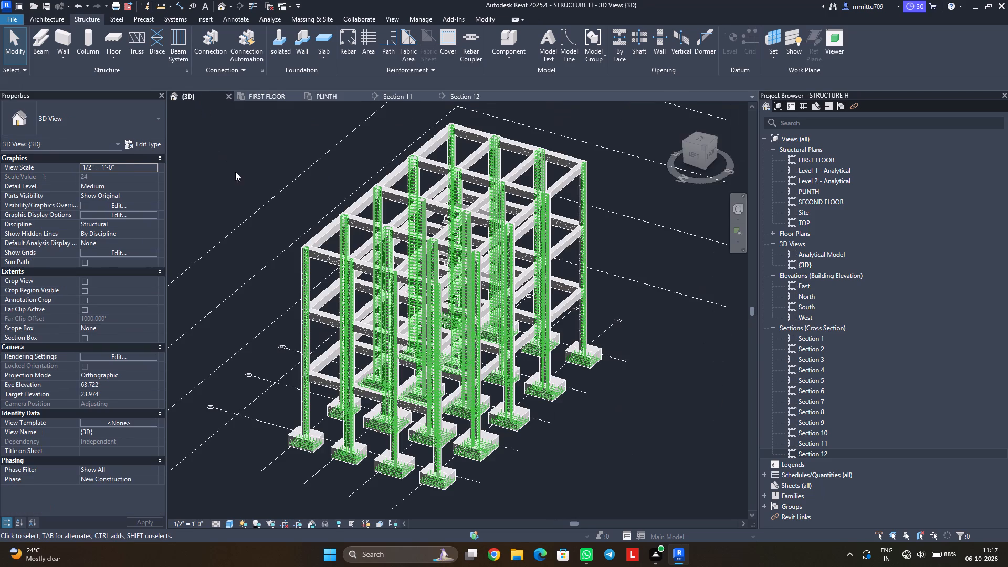
left_click(331, 97)
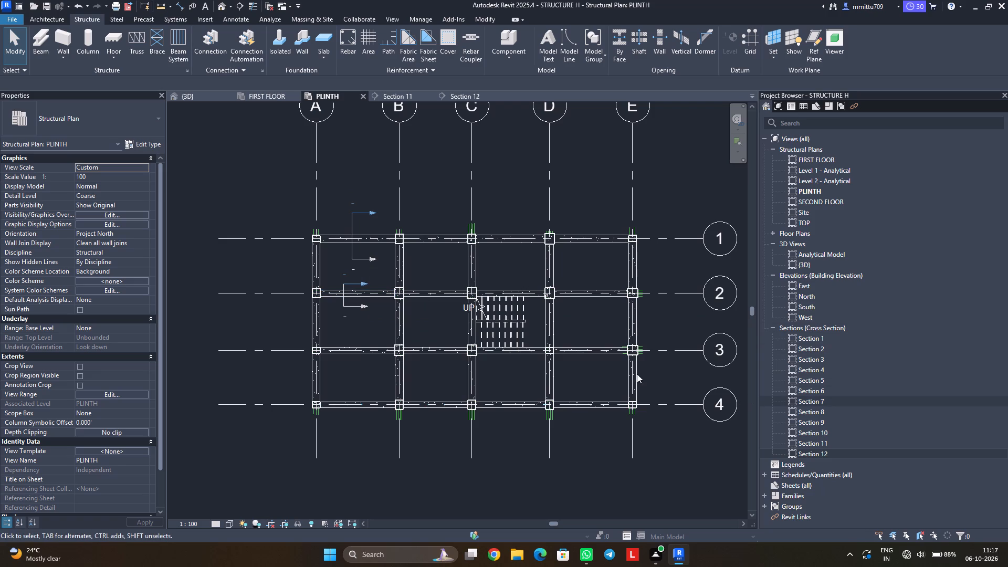
left_click(448, 97)
Hide the Levels and Grids annotation categories in the Section 11 view.
left_click(412, 95)
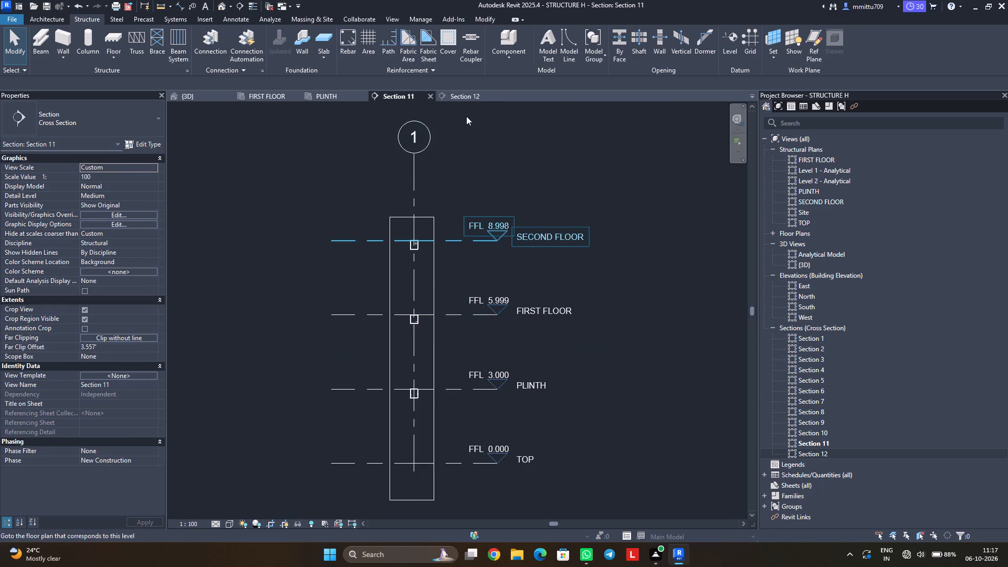
middle_click_drag(422, 358, 428, 319)
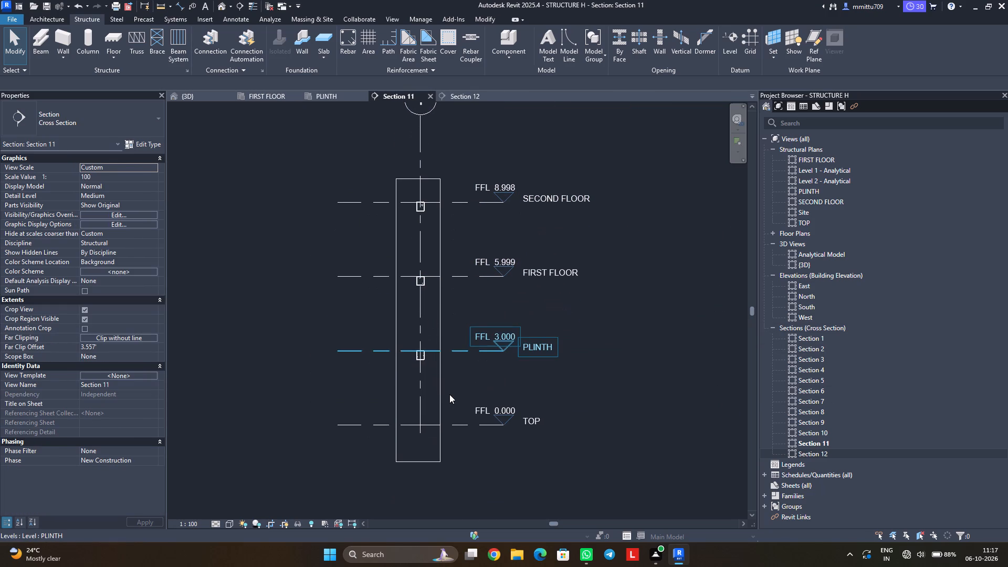
type("VG")
left_click(626, 66)
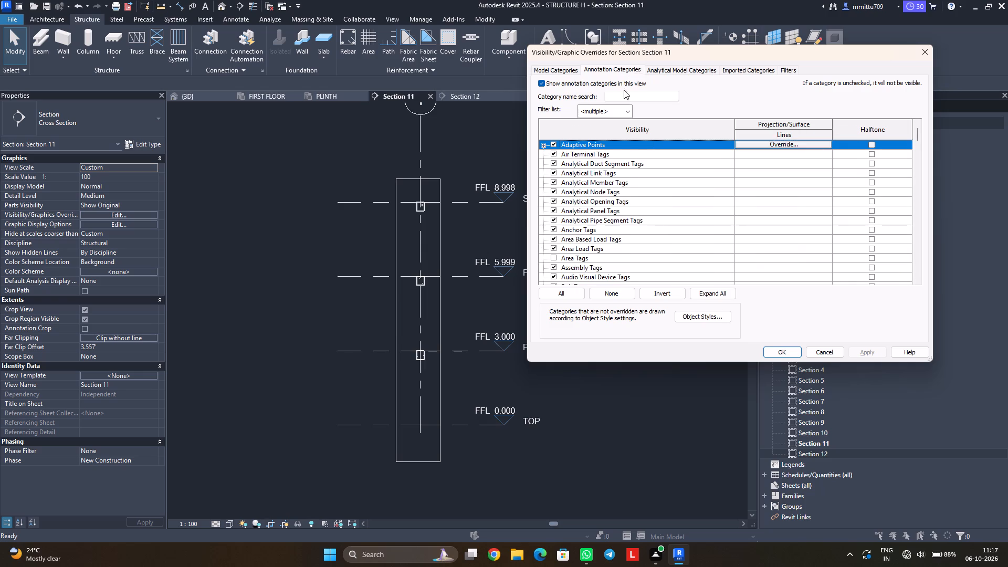
key("l")
left_click(555, 263)
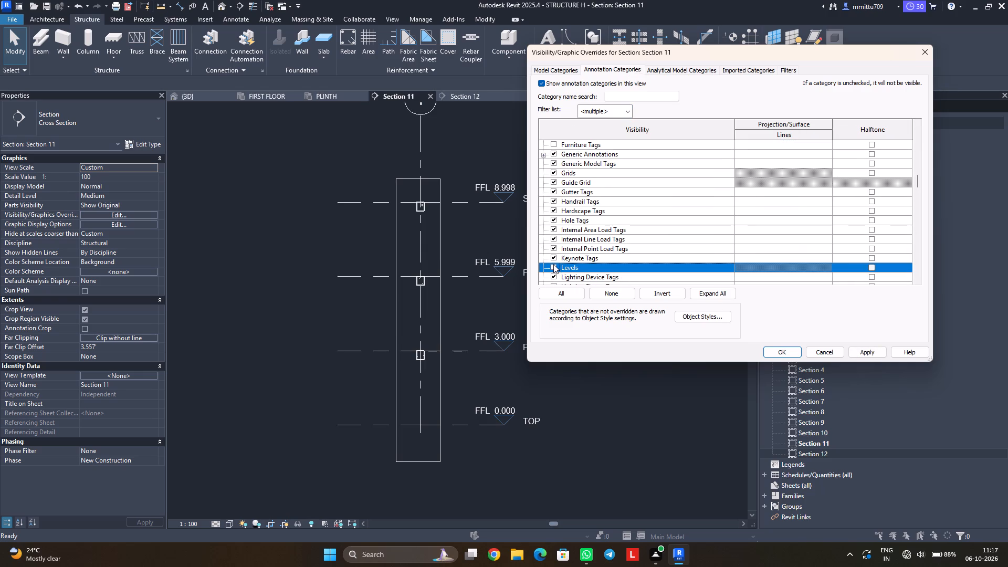
key("g")
left_click(553, 171)
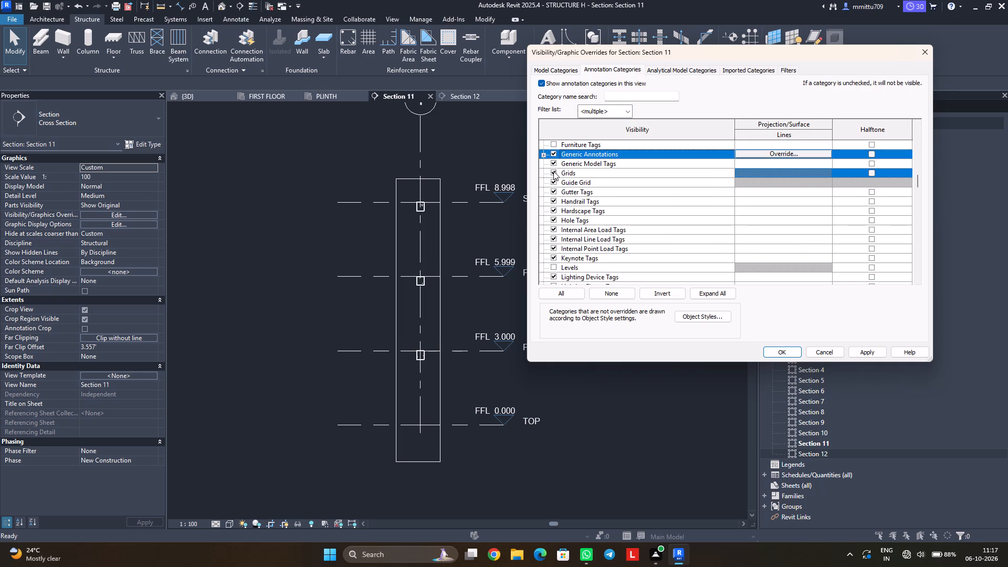
left_click(776, 352)
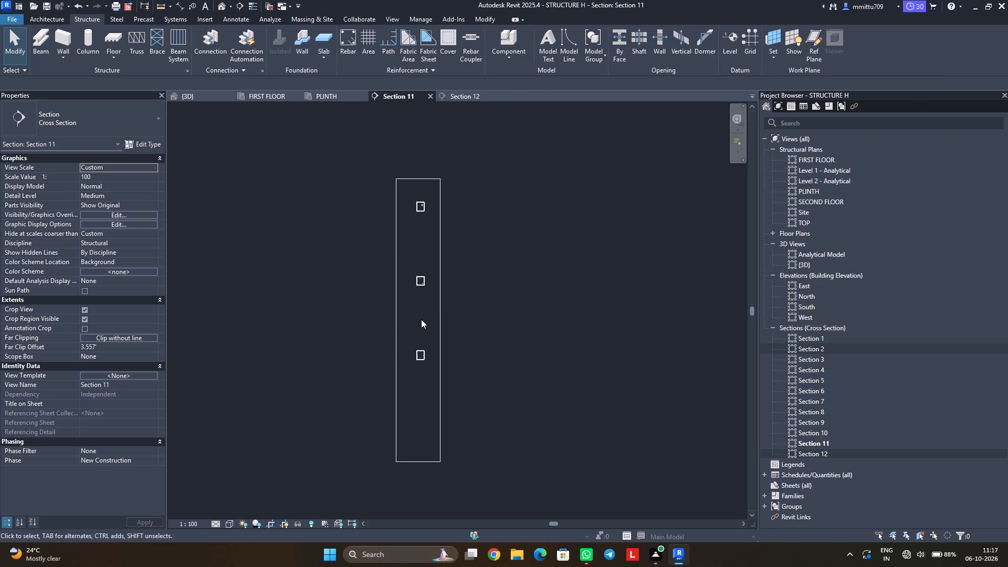
Compare the Section 12 and Section 11 views and locate their section lines in the PLINTH plan.
left_click(456, 98)
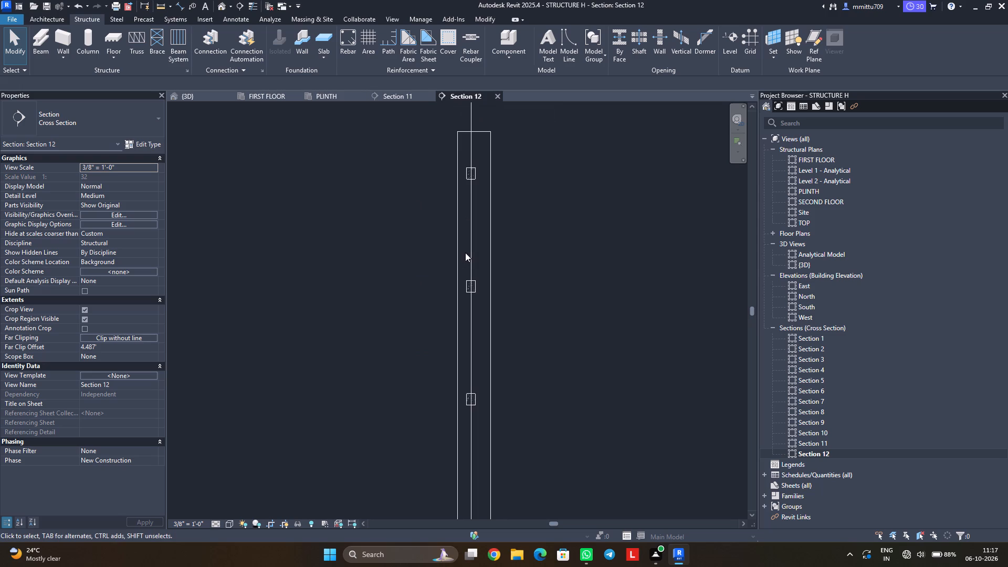
scroll(476, 288, "down", 1)
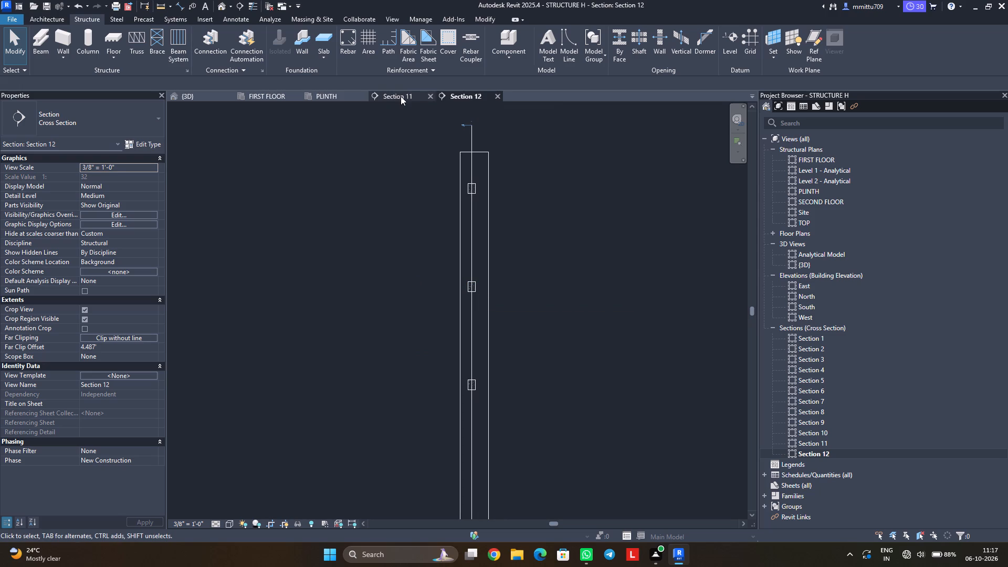
left_click(401, 96)
left_click(309, 94)
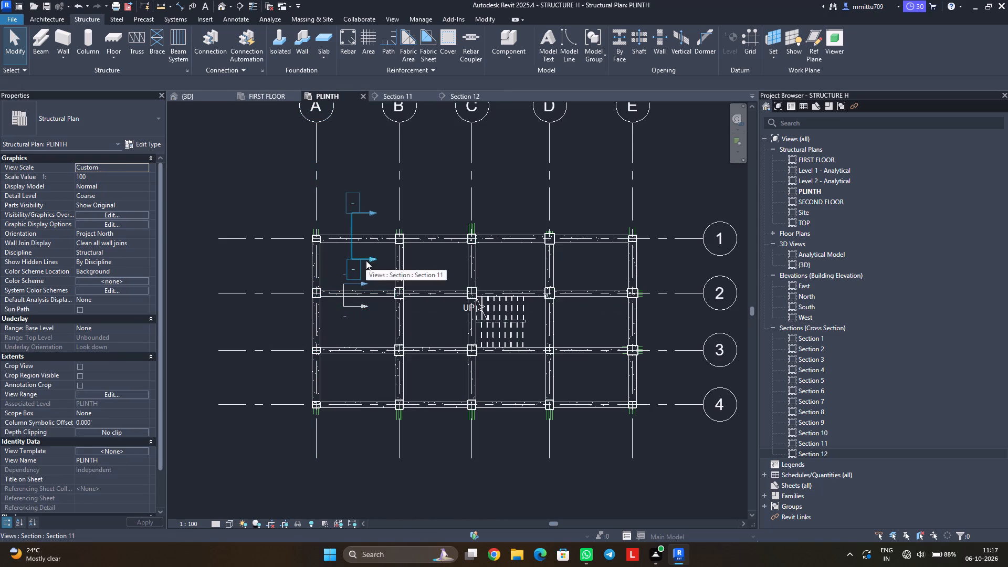
left_click(351, 307)
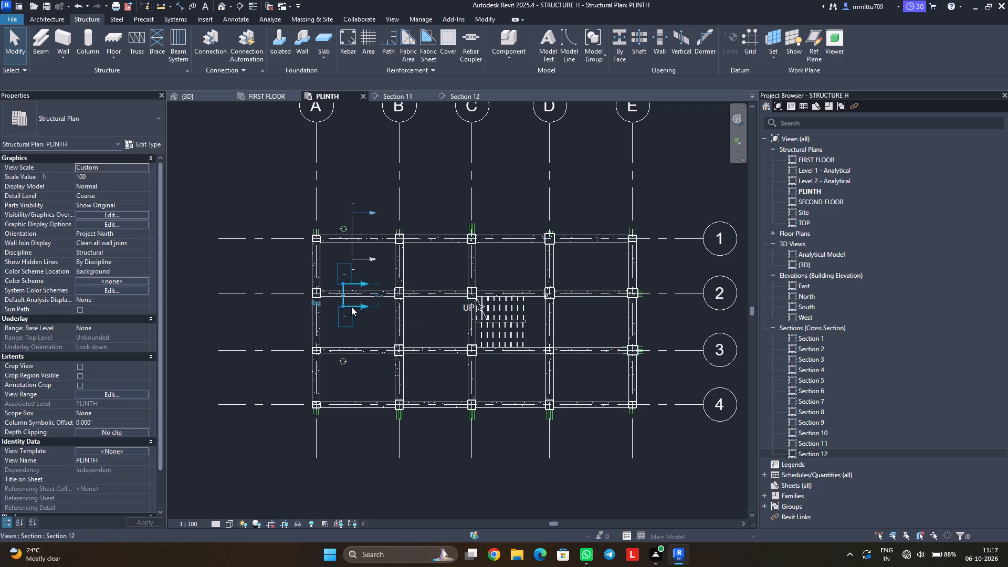
right_click(352, 307)
left_click(386, 291)
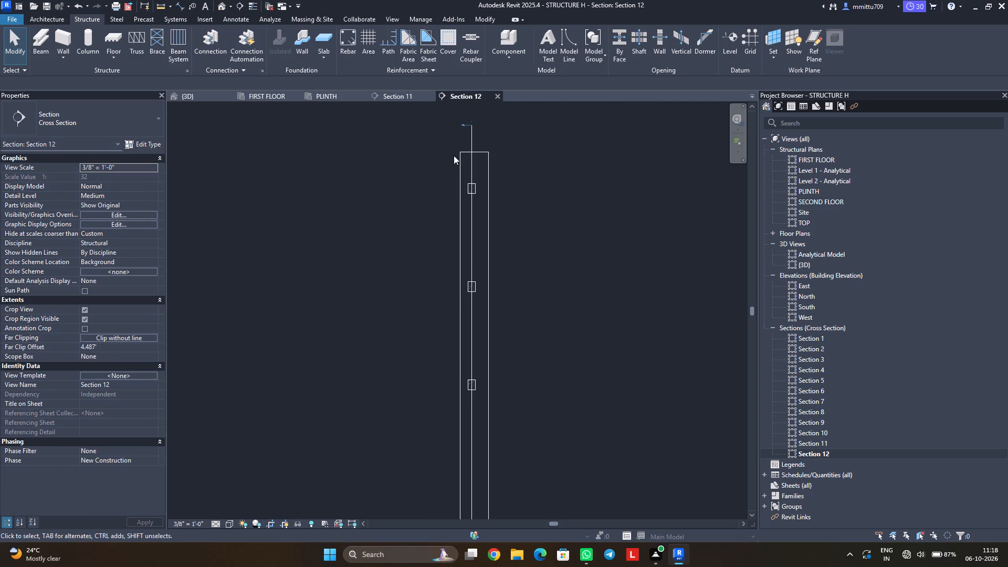
left_click(393, 94)
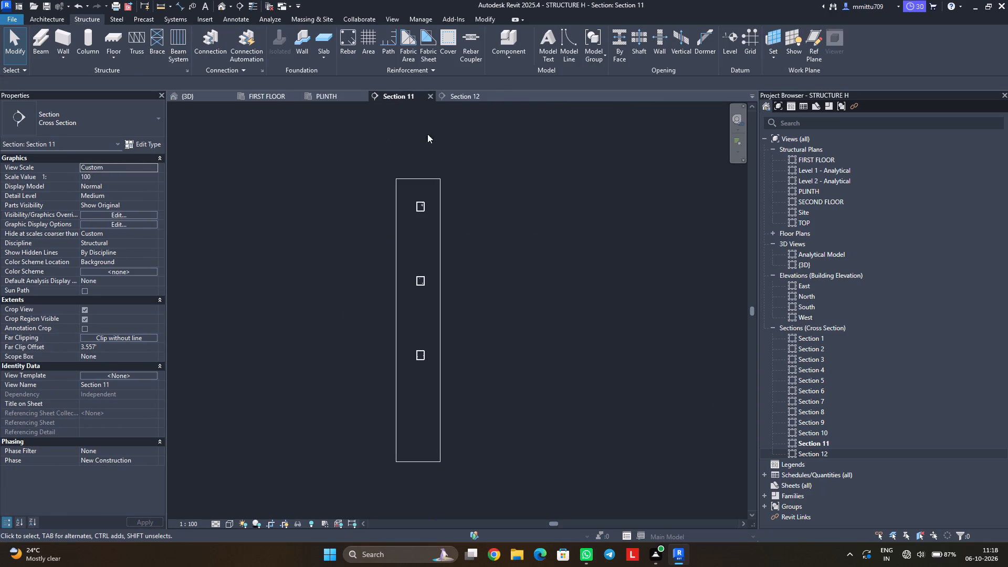
Delete Section 12, the section through the grid 2 beam, from the PLINTH plan.
left_click(344, 95)
left_click(363, 303)
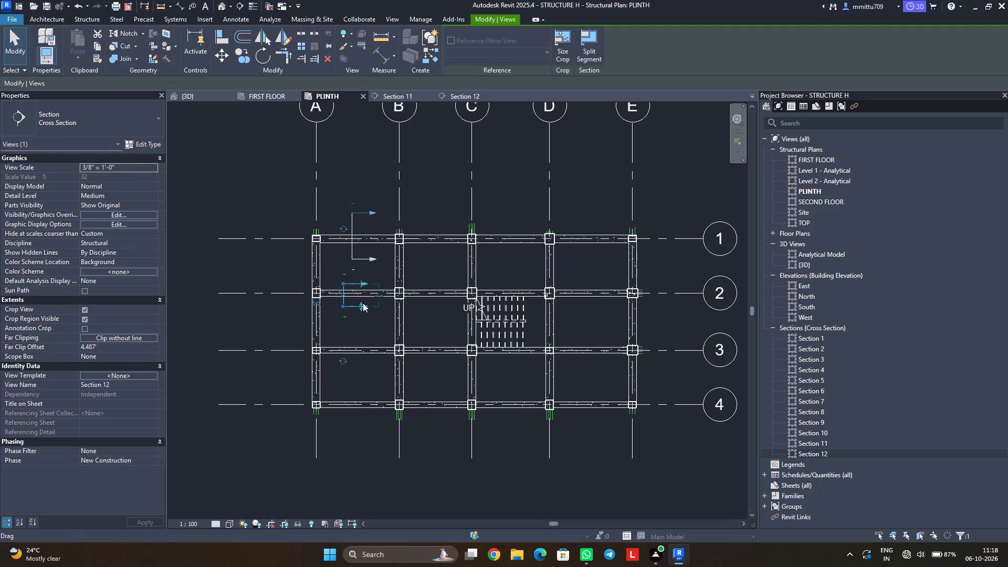
key("Delete")
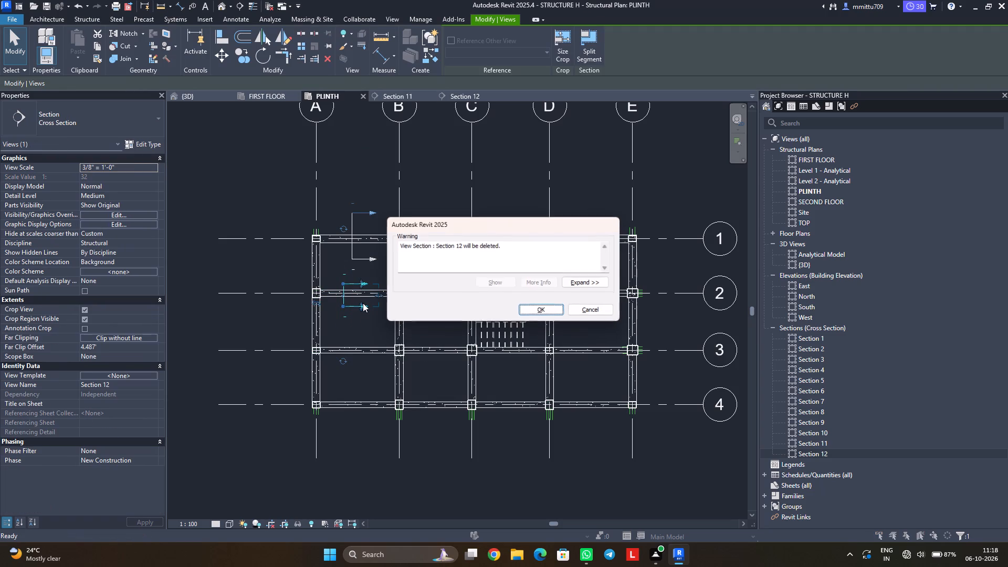
left_click(539, 311)
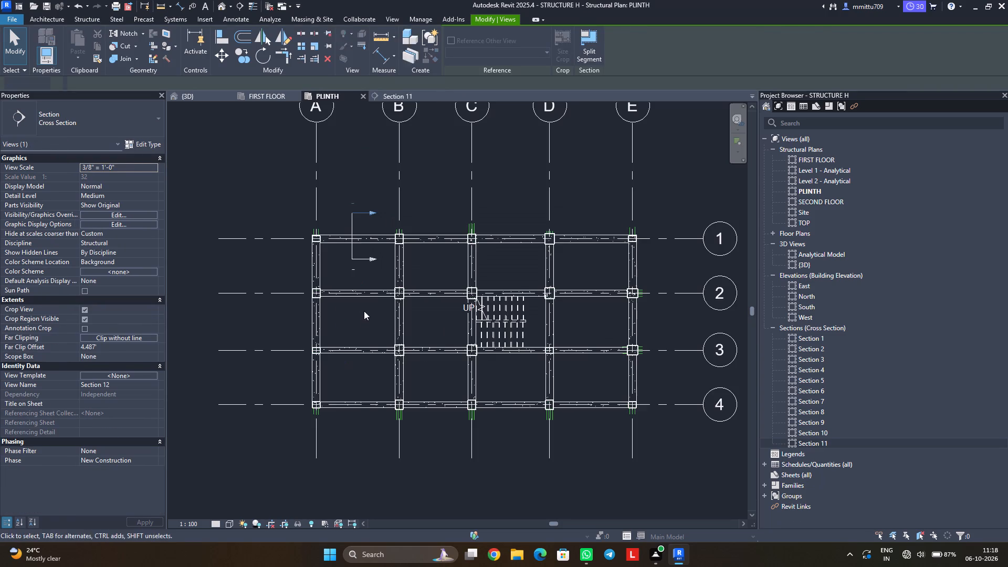
Set the Section 11 view scale to 1/2" = 1'-0".
left_click(387, 93)
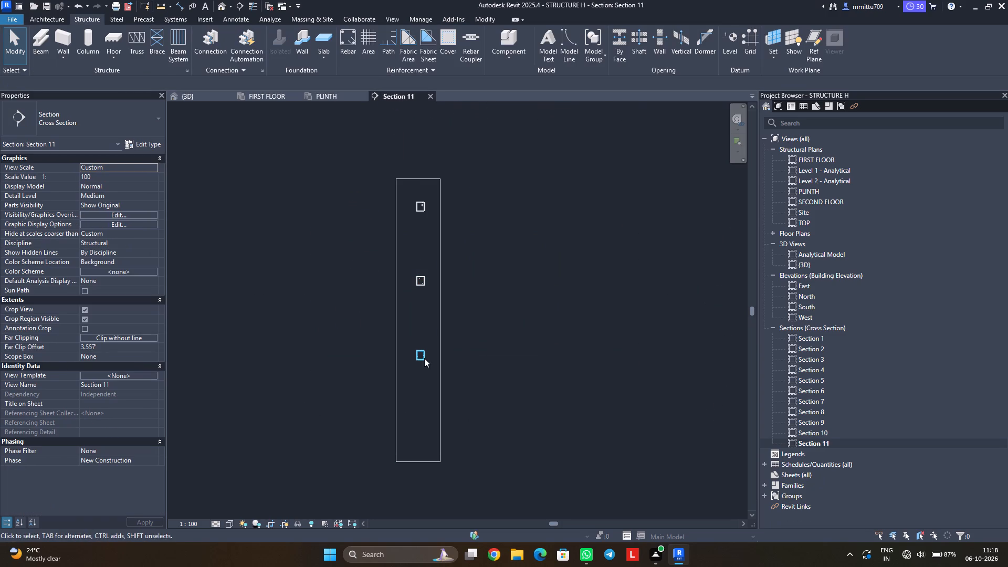
scroll(419, 359, "up", 3)
left_click(419, 351)
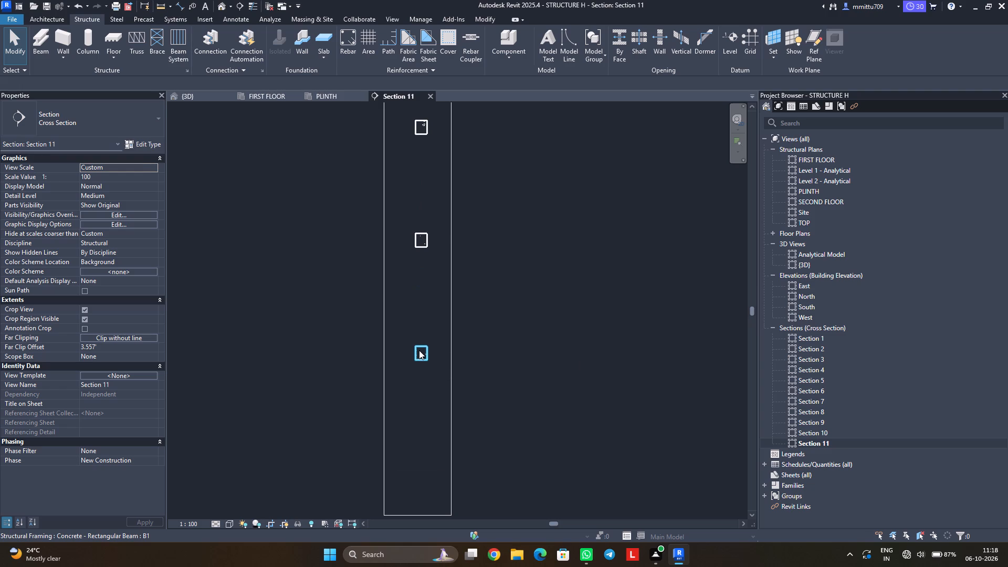
left_click(523, 385)
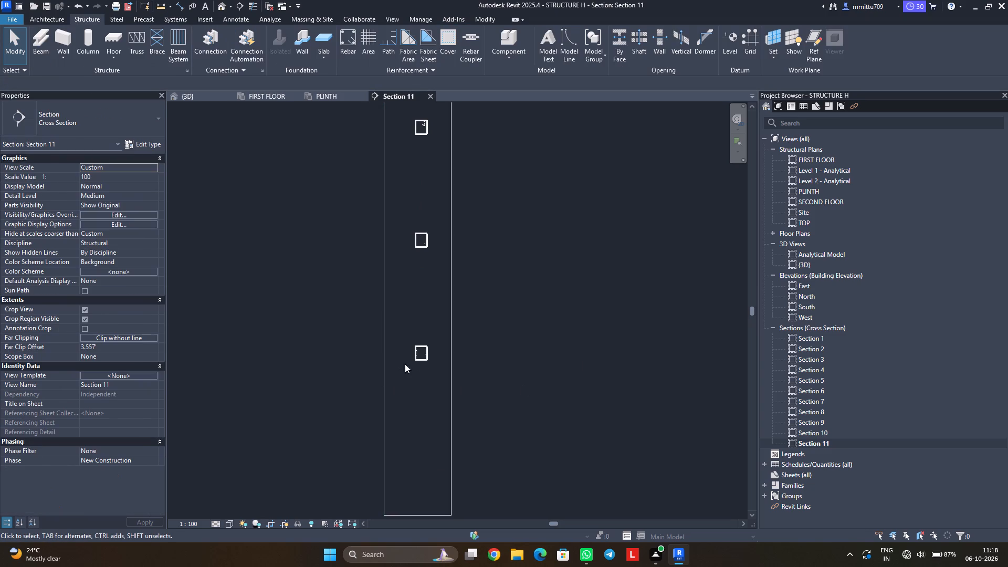
left_click(192, 522)
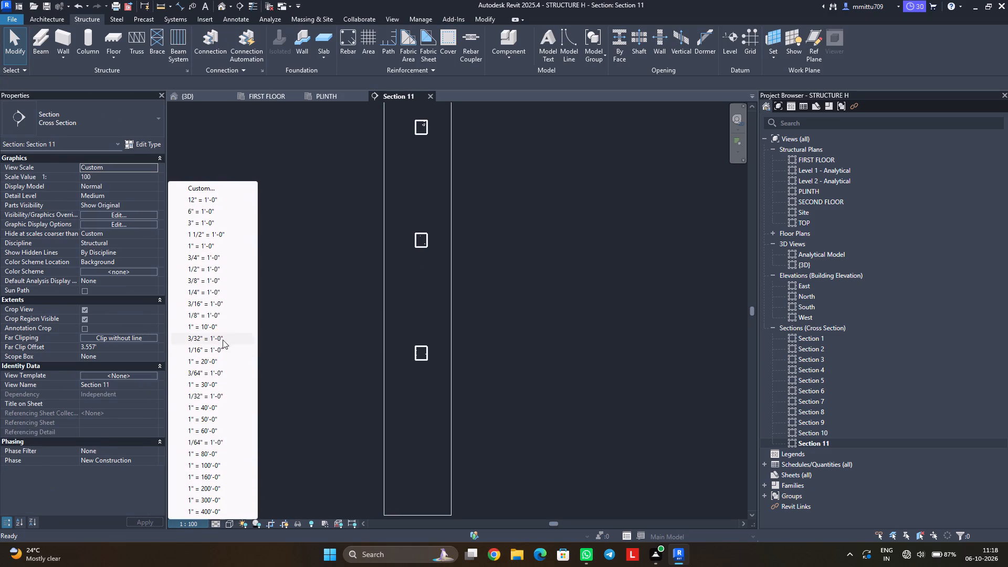
left_click(213, 275)
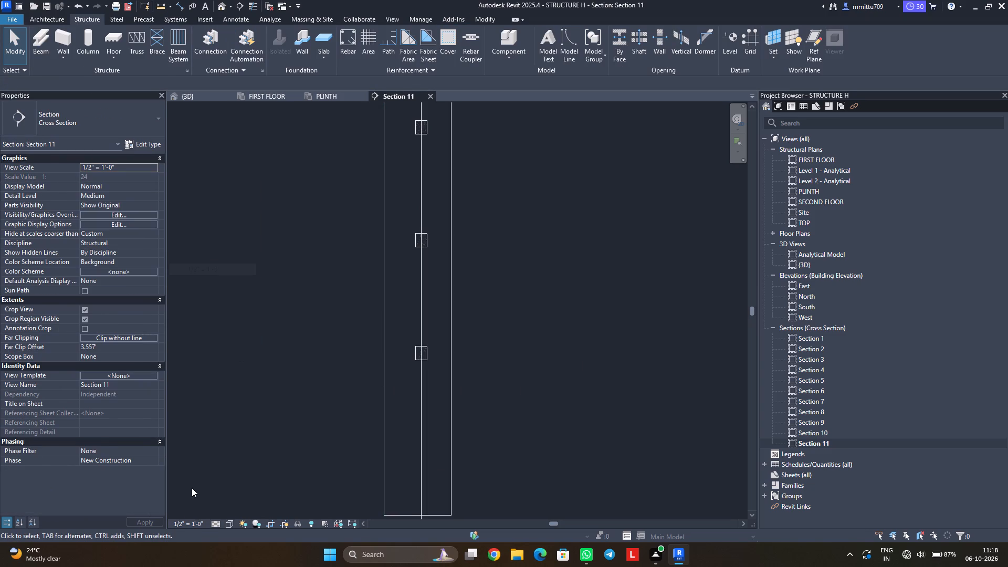
Add a rebar cover setting named BEAM with a 40 mm cover, with the lowest cut beam in Section 11 in close view.
scroll(232, 465, "down", 2)
middle_click_drag(234, 461, 332, 438)
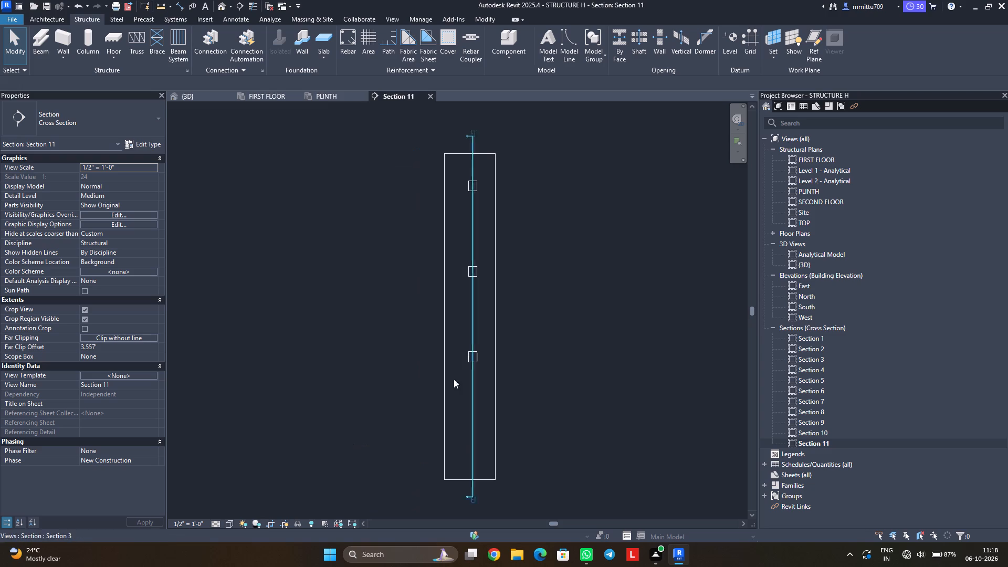
scroll(460, 345, "down", 1)
scroll(459, 345, "up", 4)
scroll(478, 351, "down", 1)
scroll(478, 351, "up", 4)
scroll(478, 353, "down", 1)
scroll(478, 353, "up", 3)
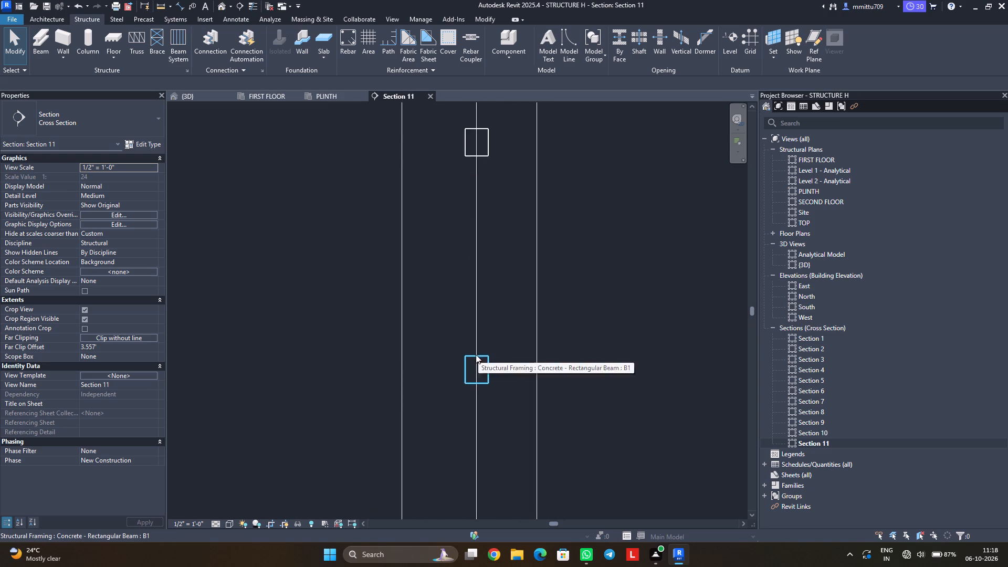
middle_click_drag(471, 358, 463, 365)
scroll(455, 370, "up", 2)
middle_click_drag(470, 371, 447, 362)
scroll(456, 365, "up", 2)
scroll(448, 362, "down", 1)
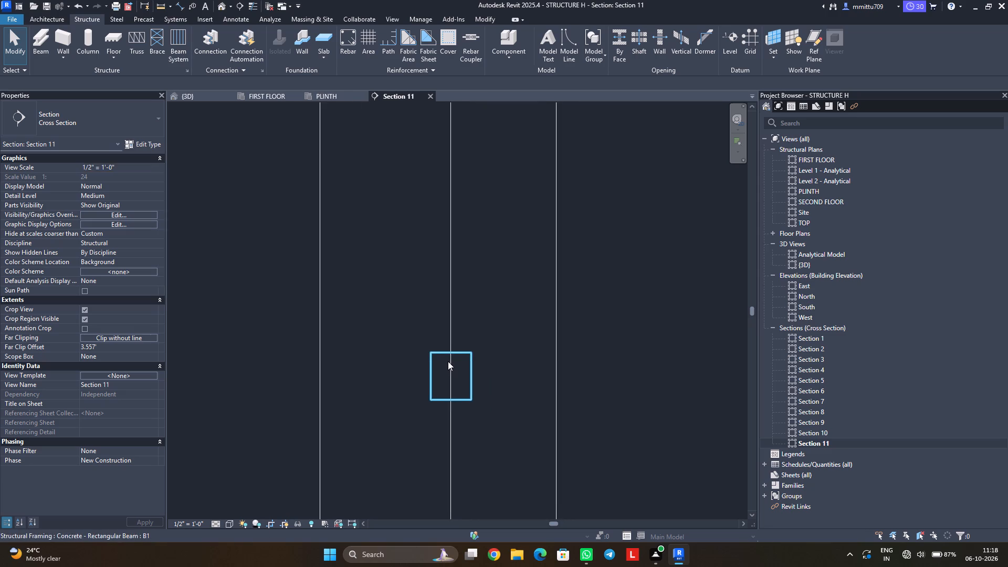
scroll(448, 361, "up", 5)
middle_click_drag(446, 363, 444, 311)
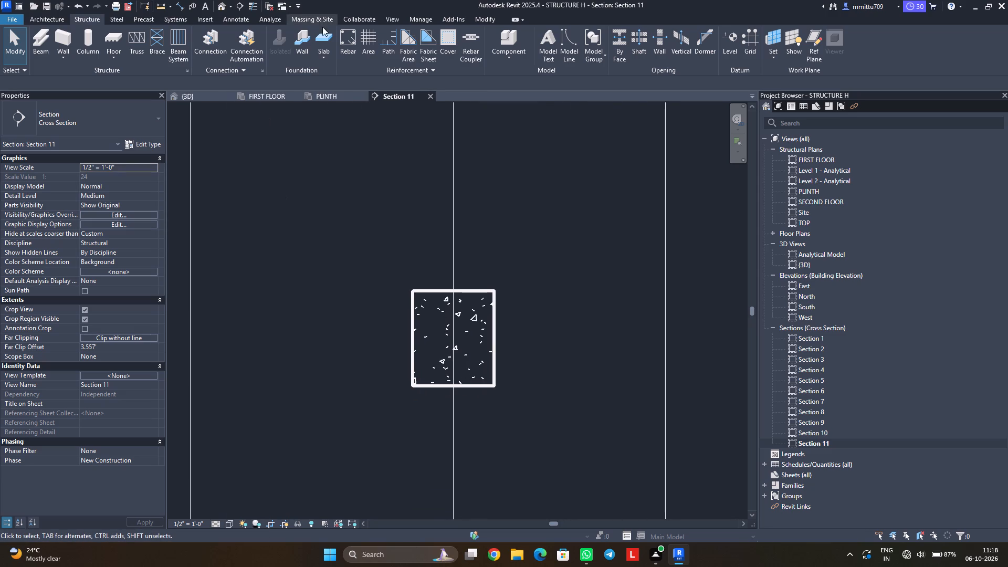
left_click(447, 37)
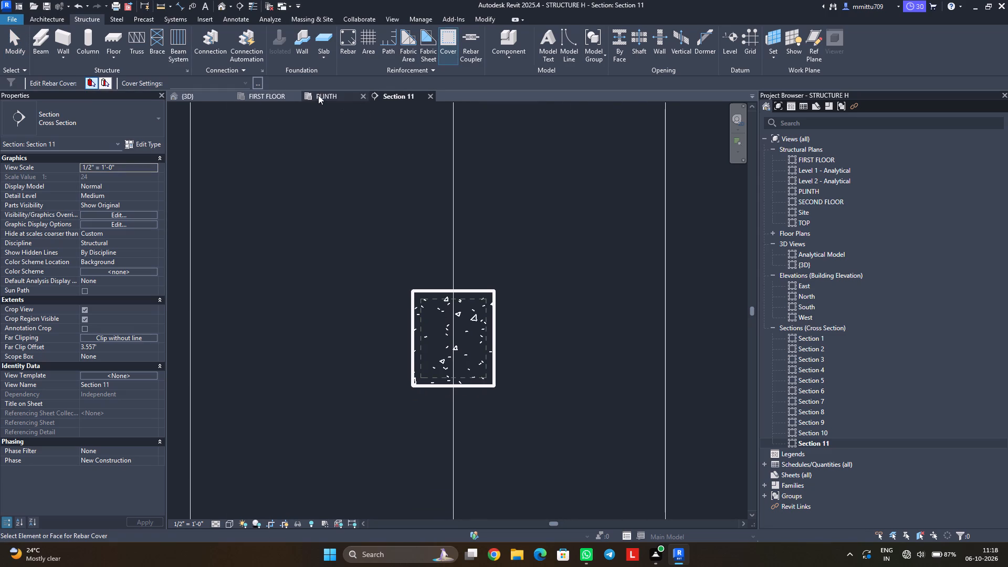
left_click(255, 82)
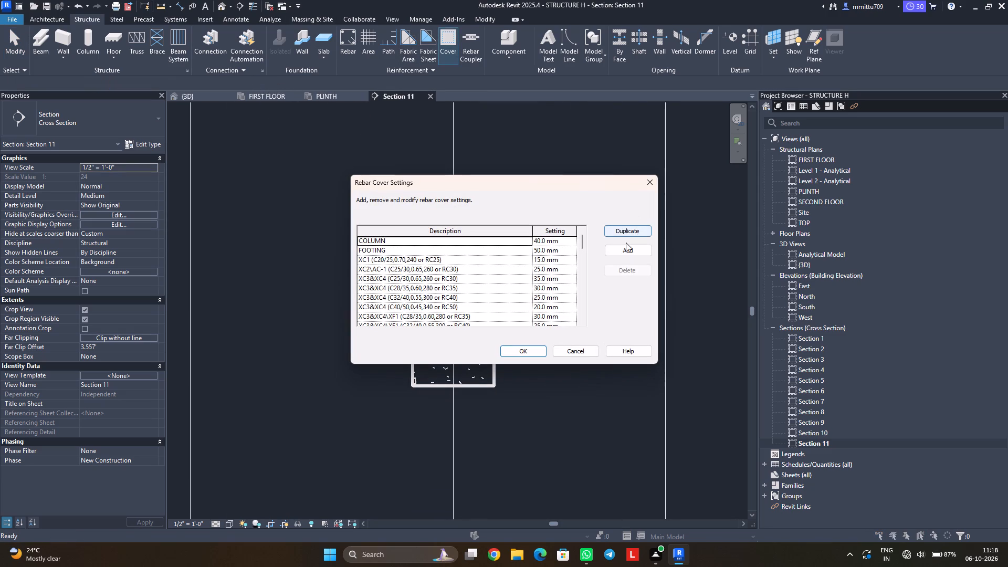
left_click(626, 247)
left_click(626, 250)
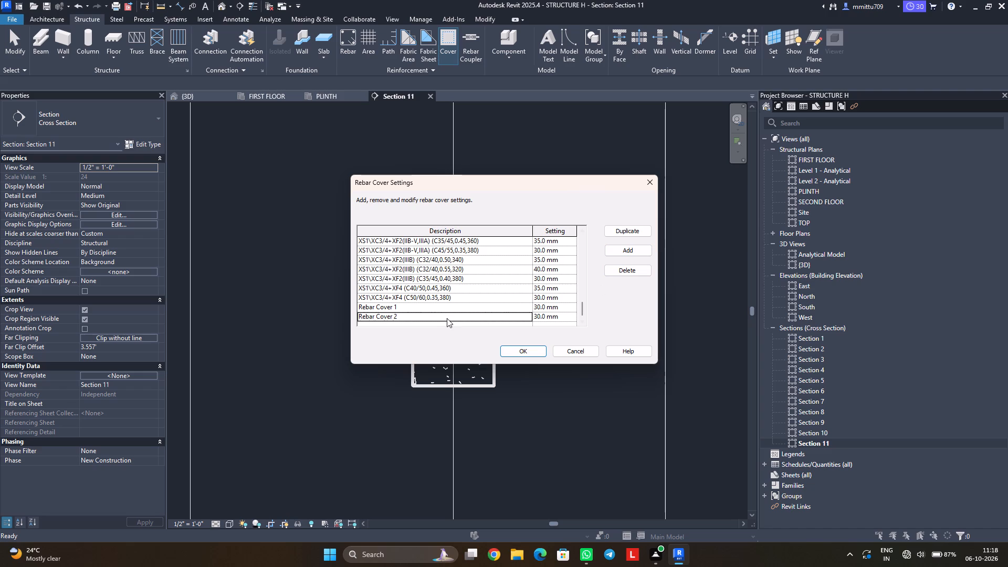
left_click(414, 305)
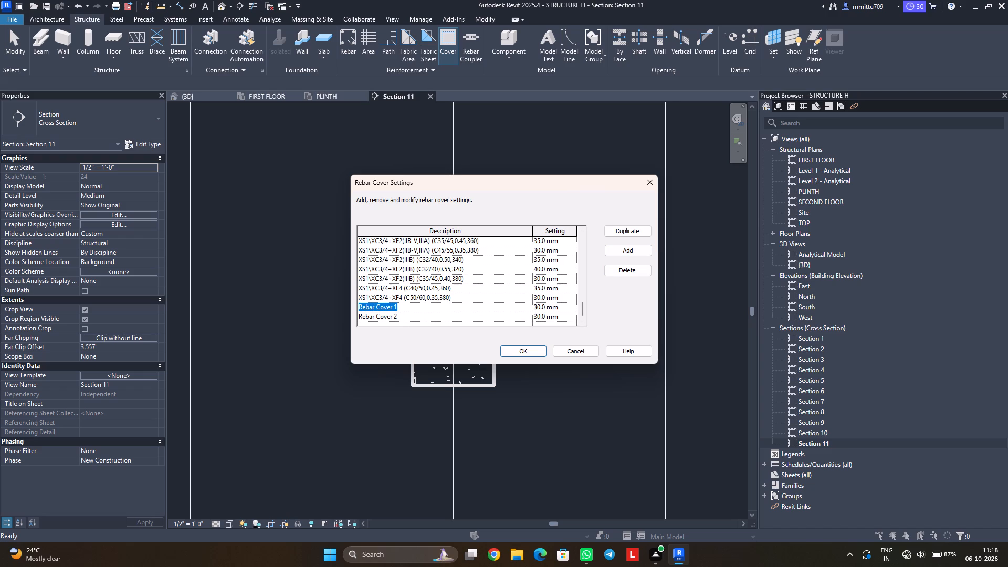
type("BEAM")
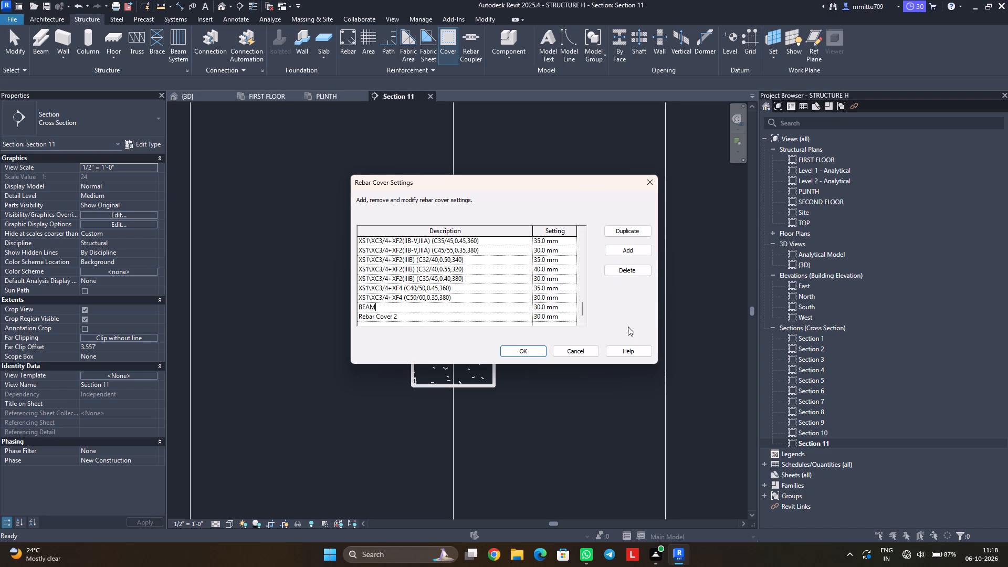
triple_click(570, 308)
left_click_drag(569, 308, 528, 309)
type("40")
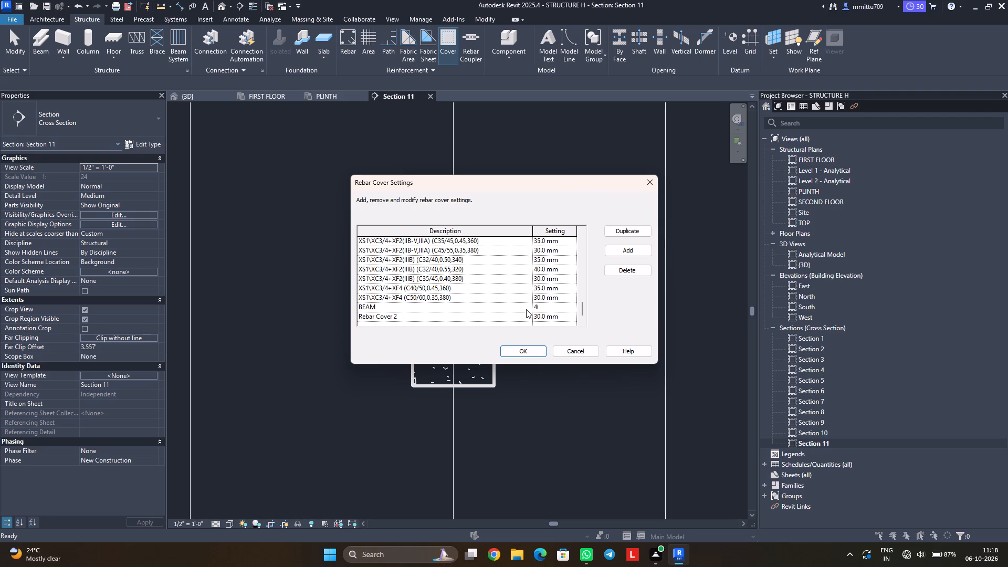
type("MM")
key("Return")
left_click(528, 351)
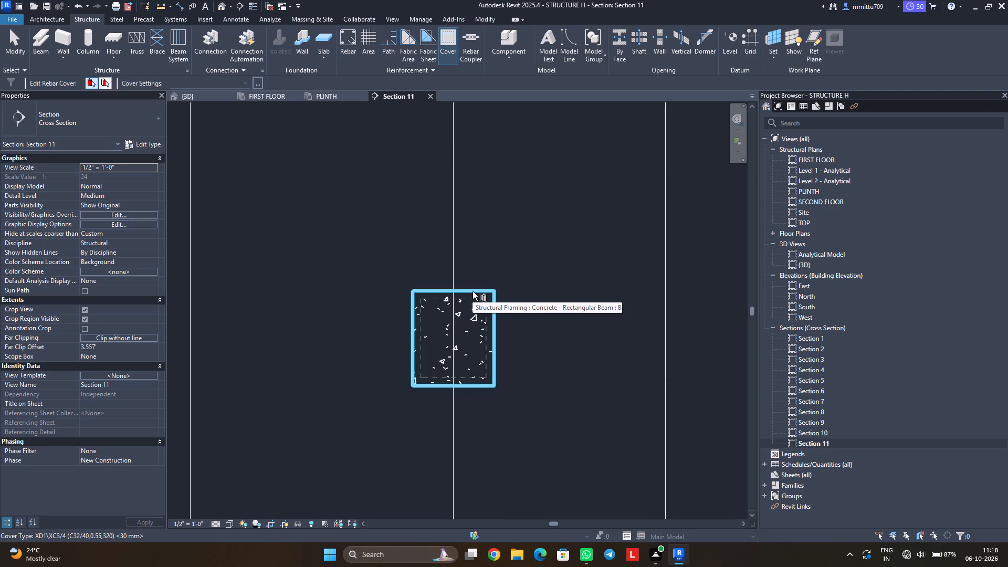
Apply the BEAM <40 mm> rebar cover to the lowest B1 beam in Section 11.
left_click(472, 291)
left_click(248, 81)
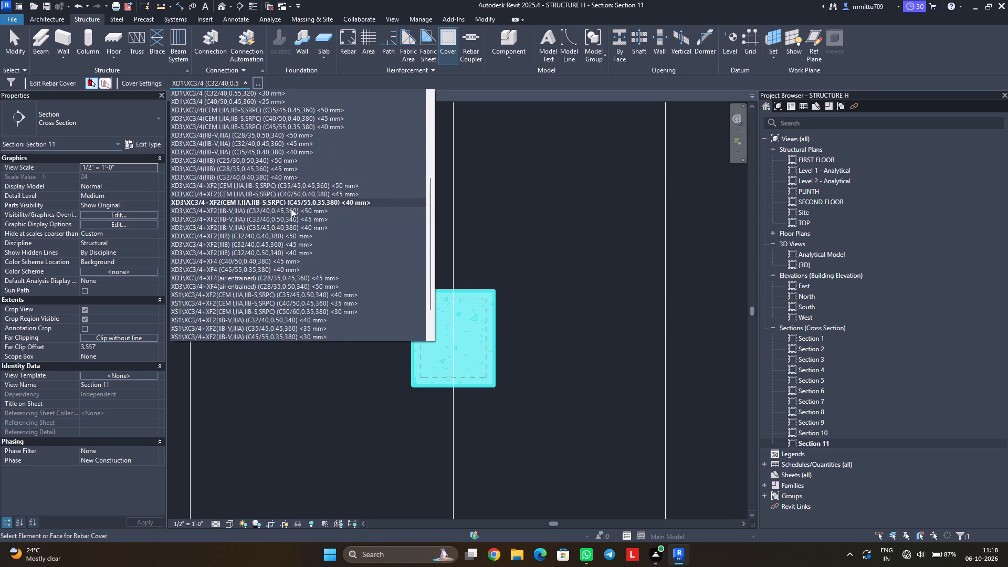
scroll(291, 192, "up", 2)
scroll(291, 192, "down", 1)
scroll(291, 192, "up", 3)
scroll(291, 192, "down", 1)
scroll(291, 192, "up", 6)
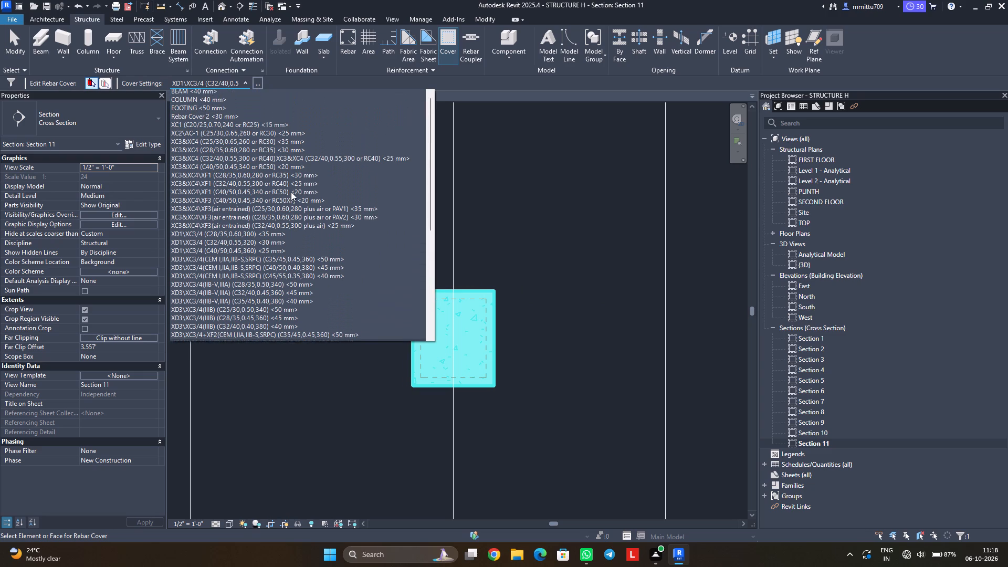
left_click(205, 92)
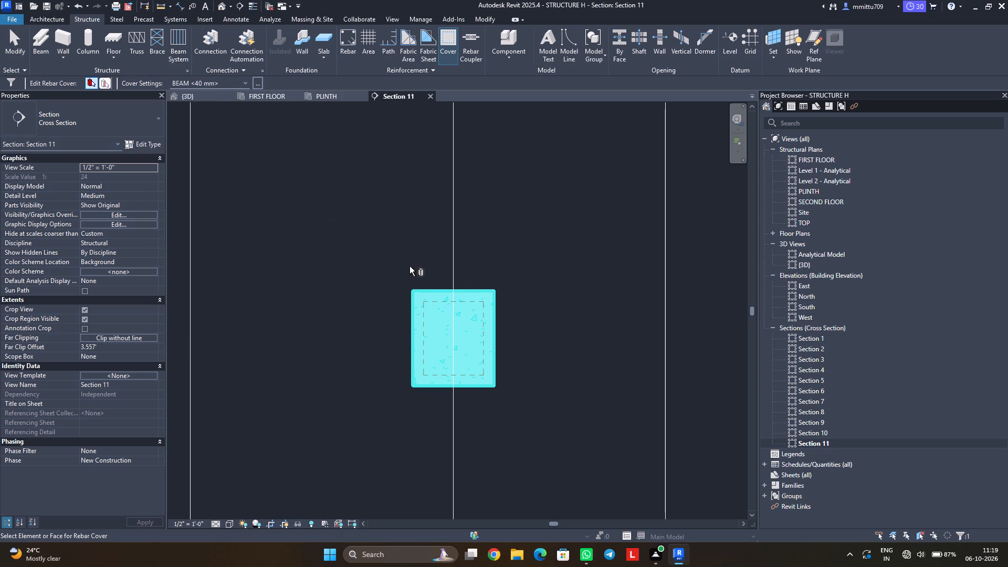
left_click(426, 290)
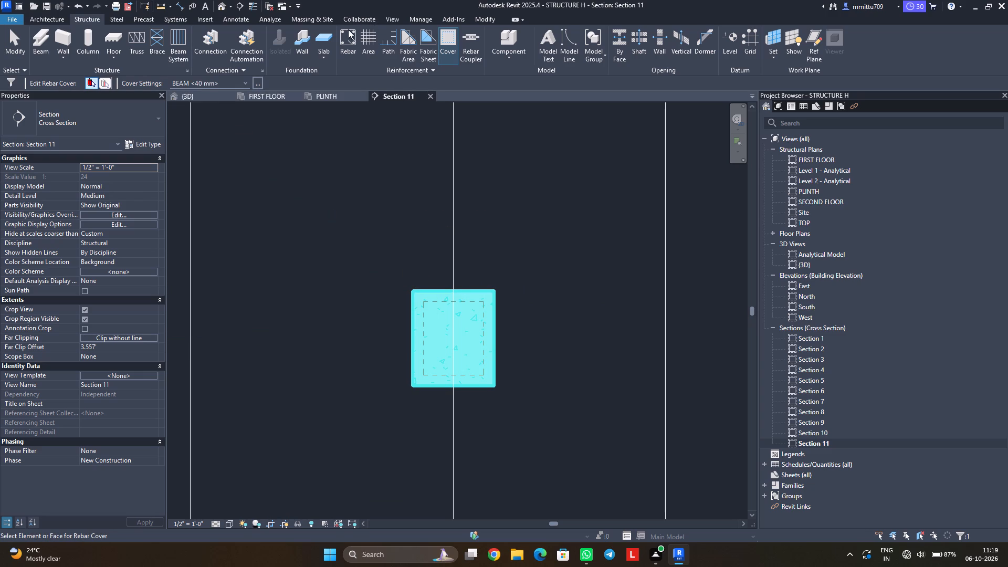
Place a single H12 stirrup of rebar shape 52 in the lowest beam's cross-section, parallel to the current work plane.
left_click(344, 36)
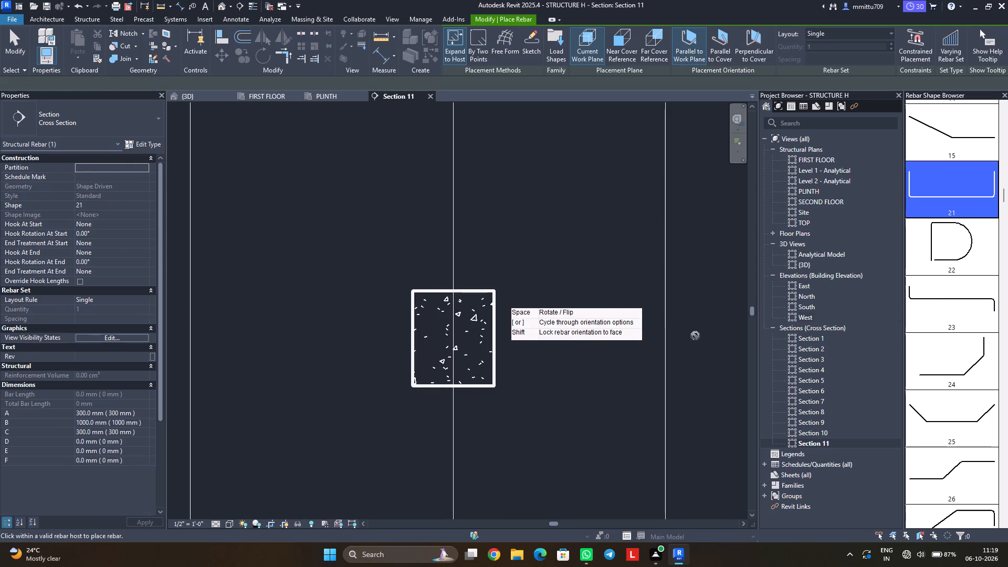
scroll(948, 292, "down", 3)
scroll(948, 292, "up", 1)
scroll(948, 293, "down", 5)
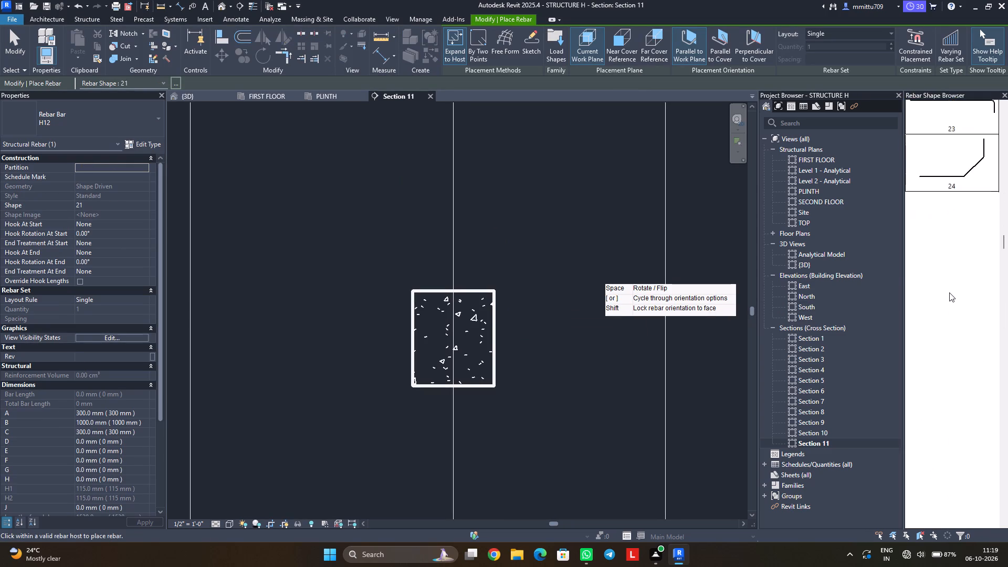
scroll(949, 292, "down", 4)
scroll(950, 291, "up", 1)
scroll(950, 291, "down", 10)
scroll(950, 291, "up", 2)
scroll(950, 291, "down", 5)
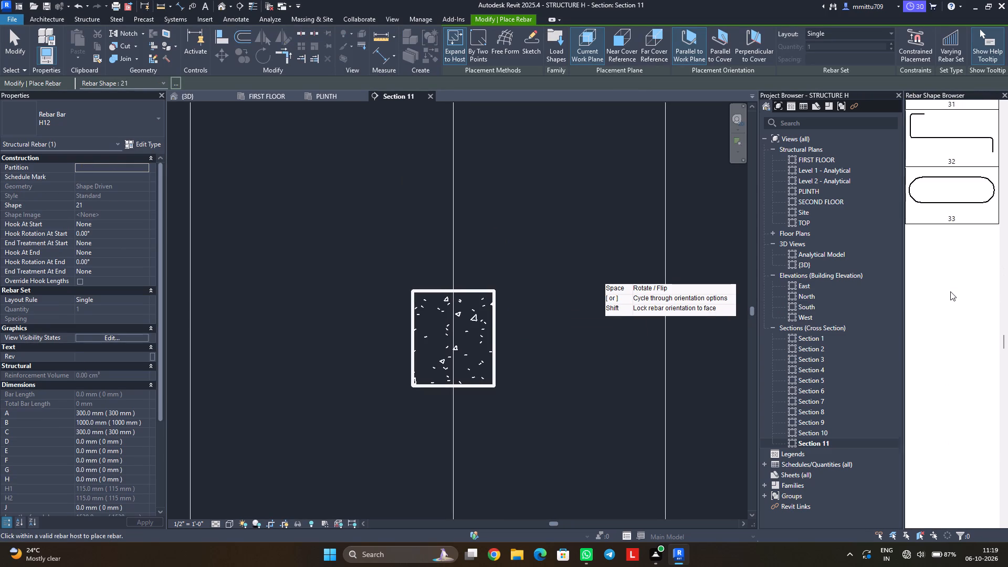
scroll(950, 291, "down", 10)
left_click(962, 473)
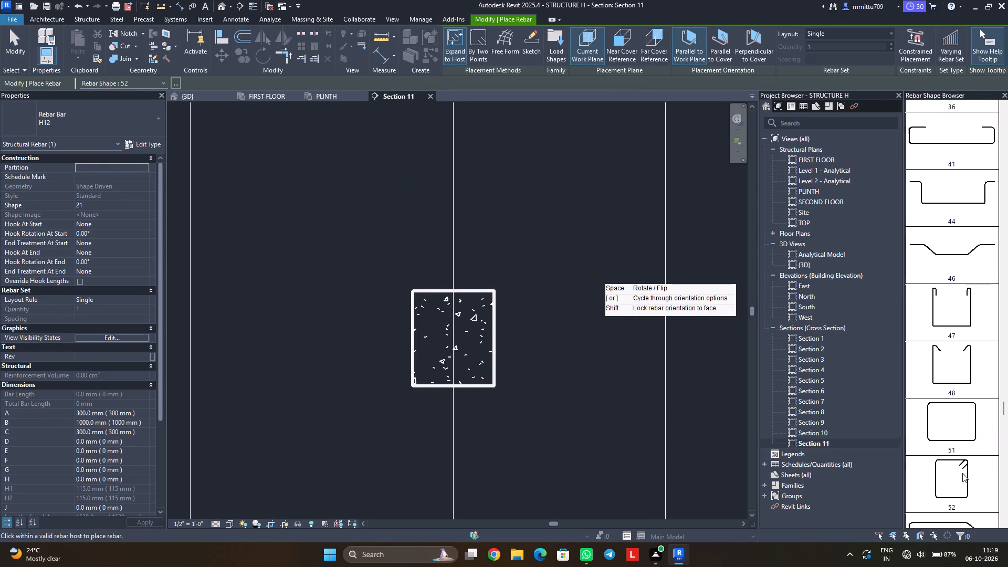
left_click(463, 341)
key("Escape")
key("Escape")
key("Escape")
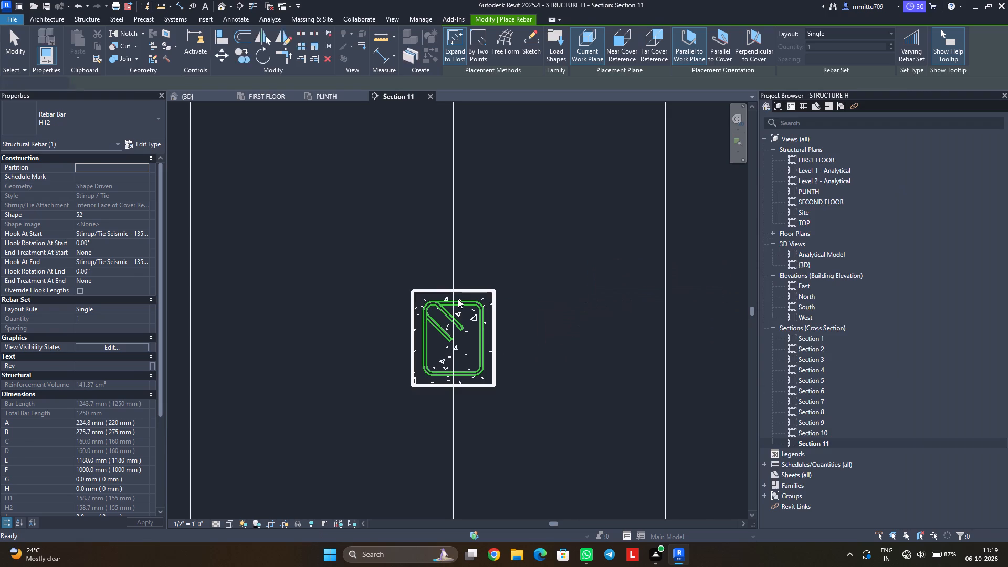
Change the bar type of the lowest beam's stirrup to H10.
left_click(455, 301)
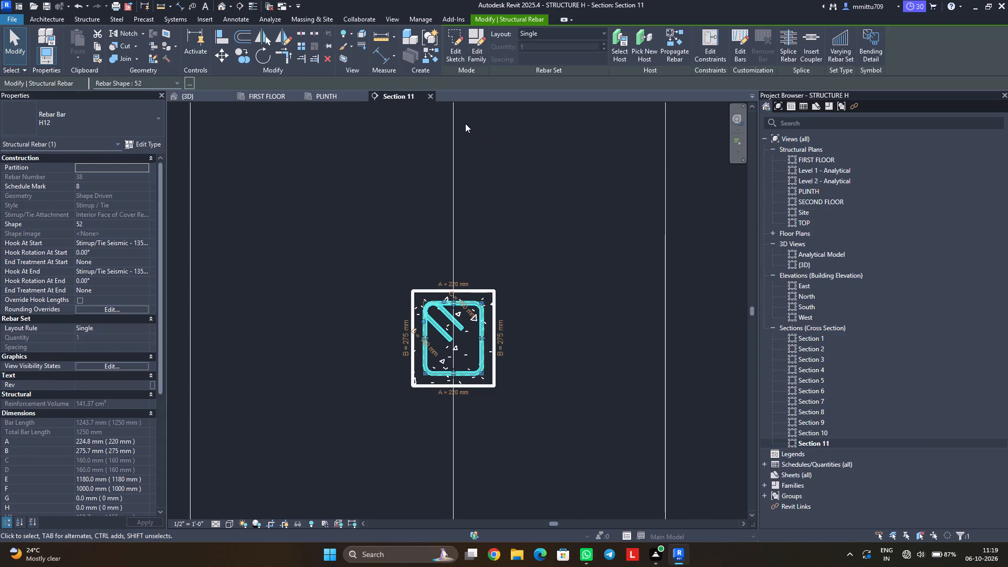
key("Escape")
key("Escape")
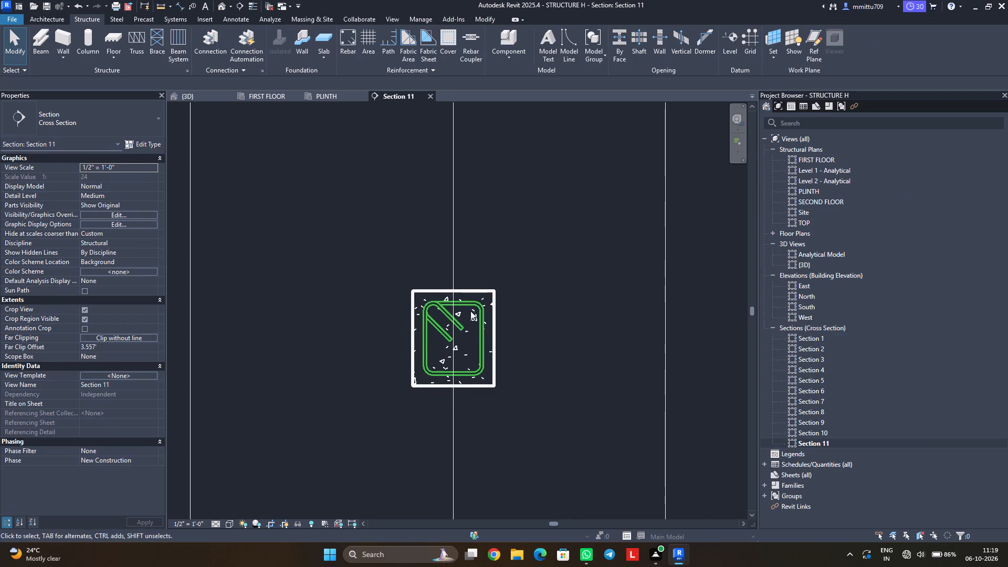
left_click(470, 303)
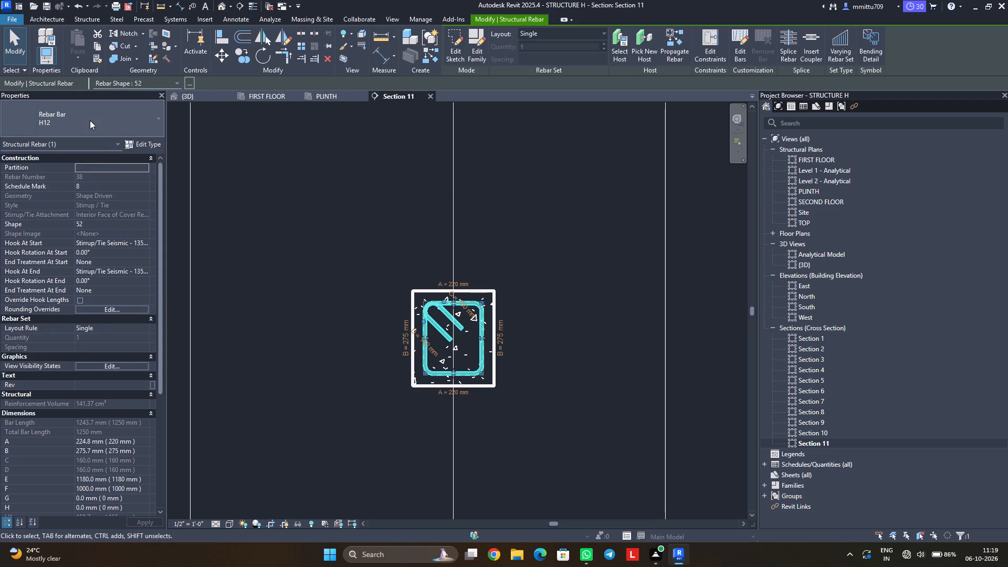
left_click(90, 120)
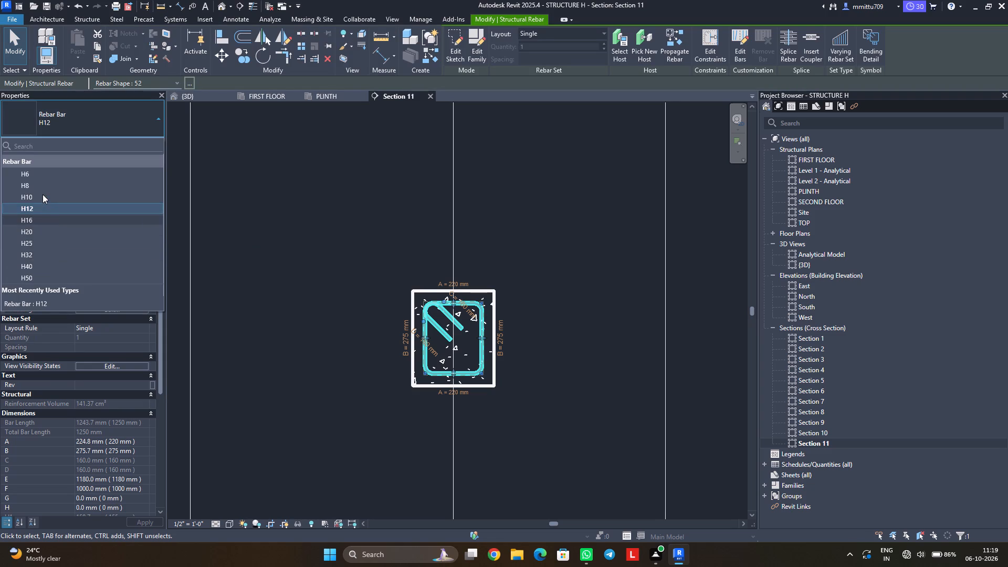
left_click(43, 194)
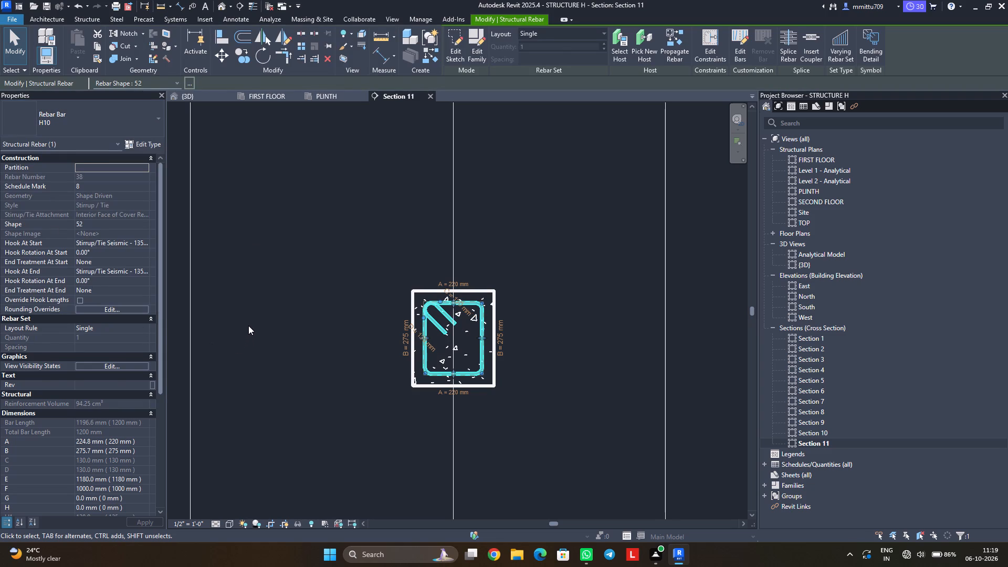
left_click(248, 325)
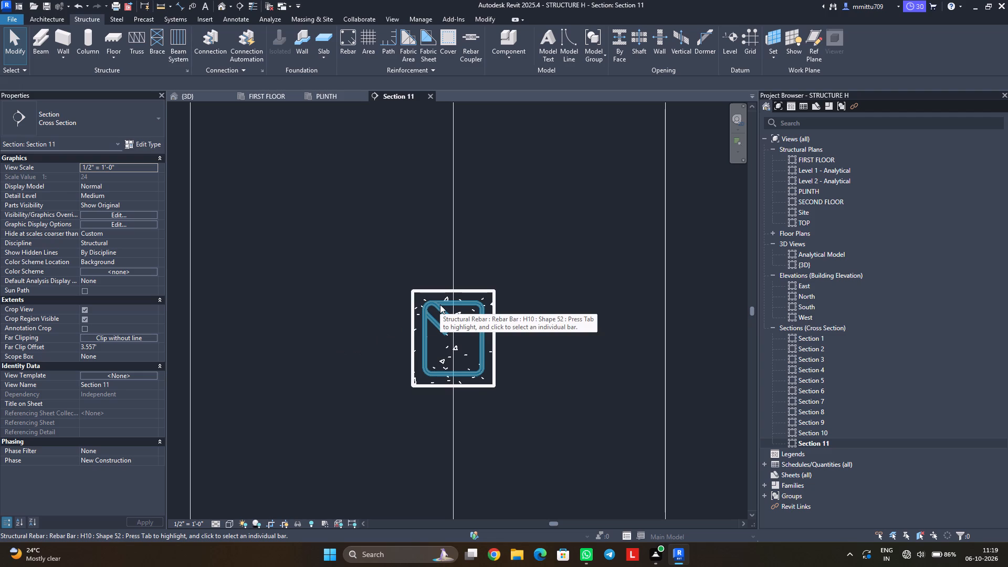
Set the lowest beam's H10 stirrup layout to Maximum Spacing at 6 inches (152.4 mm).
left_click(440, 304)
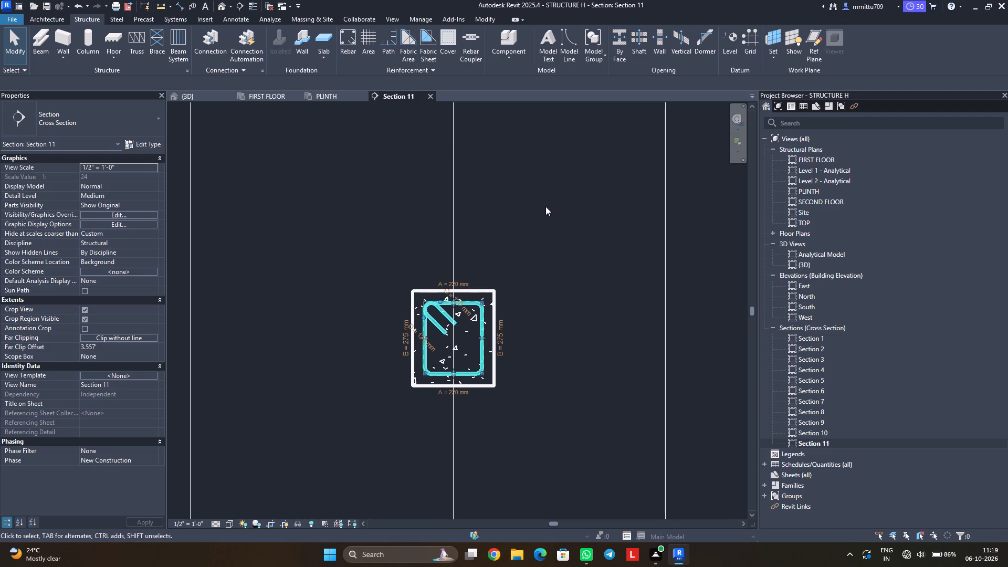
left_click(548, 34)
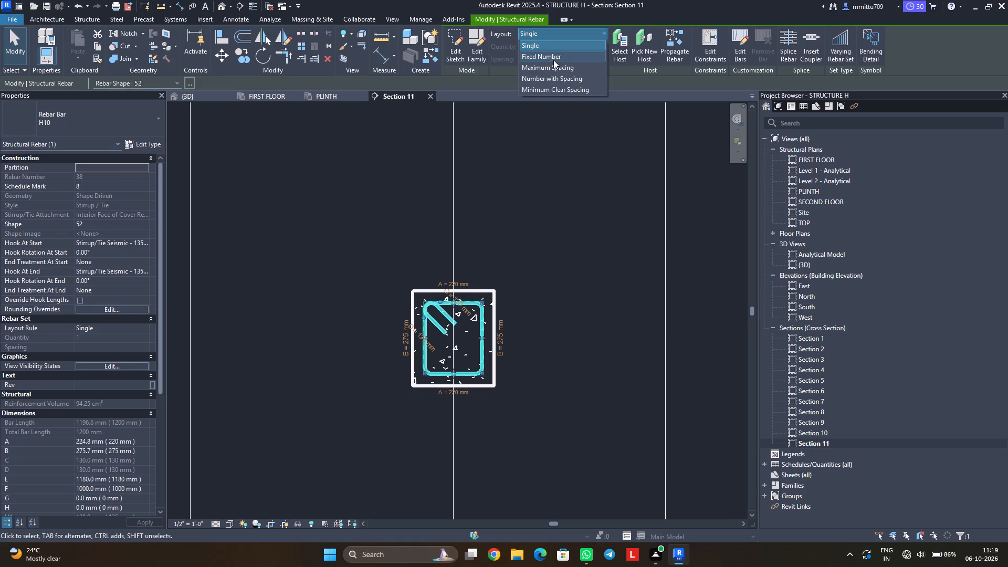
left_click(554, 65)
left_click(556, 59)
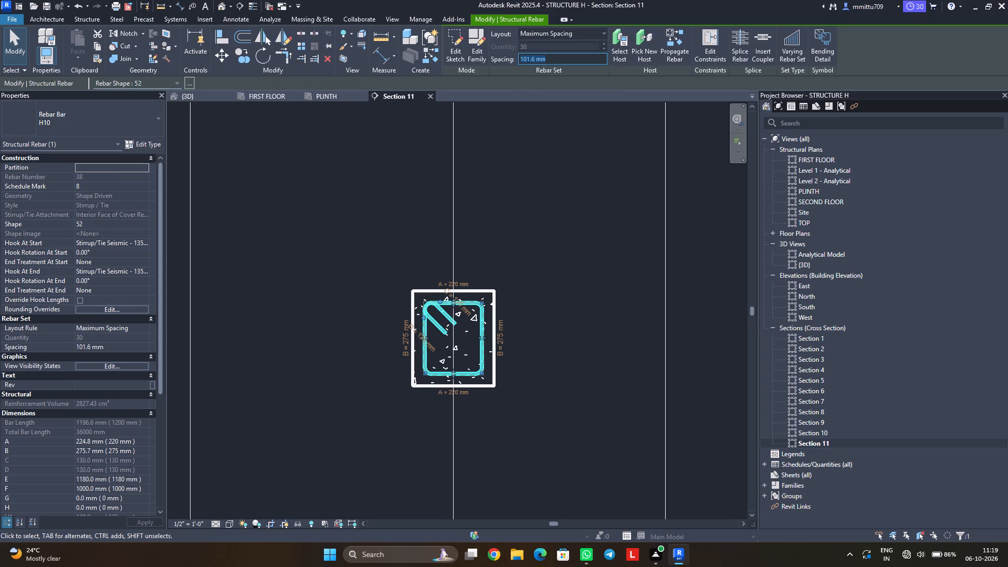
type("6\"")
key("Return")
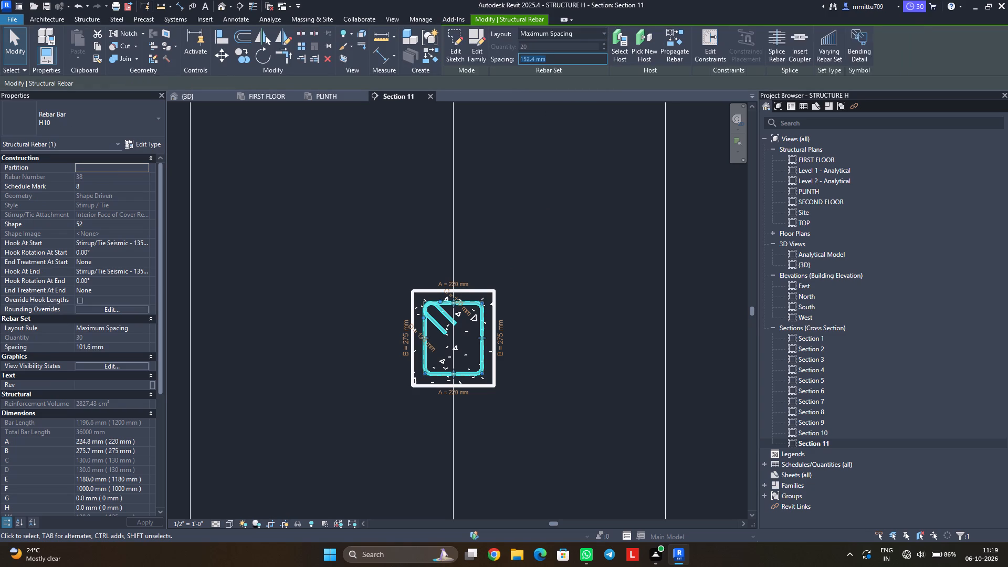
left_click(628, 261)
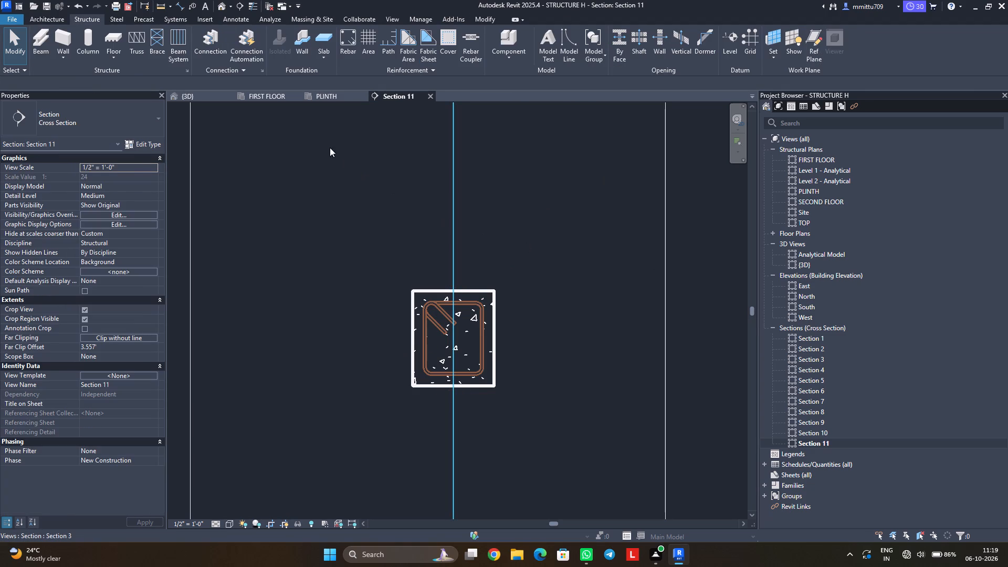
Make the lowest beam's stirrup set show unobscured in the {3D} view through its view visibility states.
left_click(434, 304)
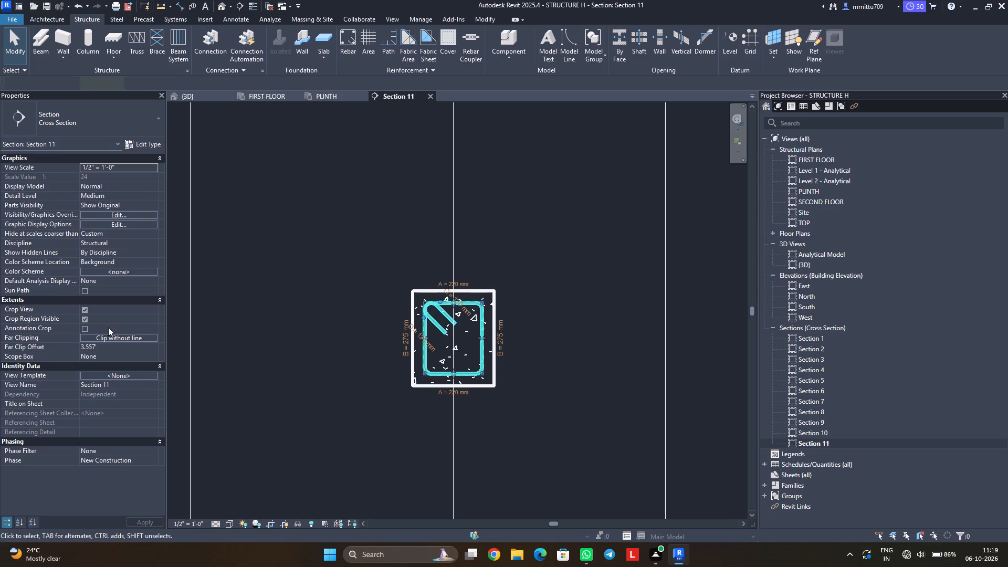
left_click(105, 366)
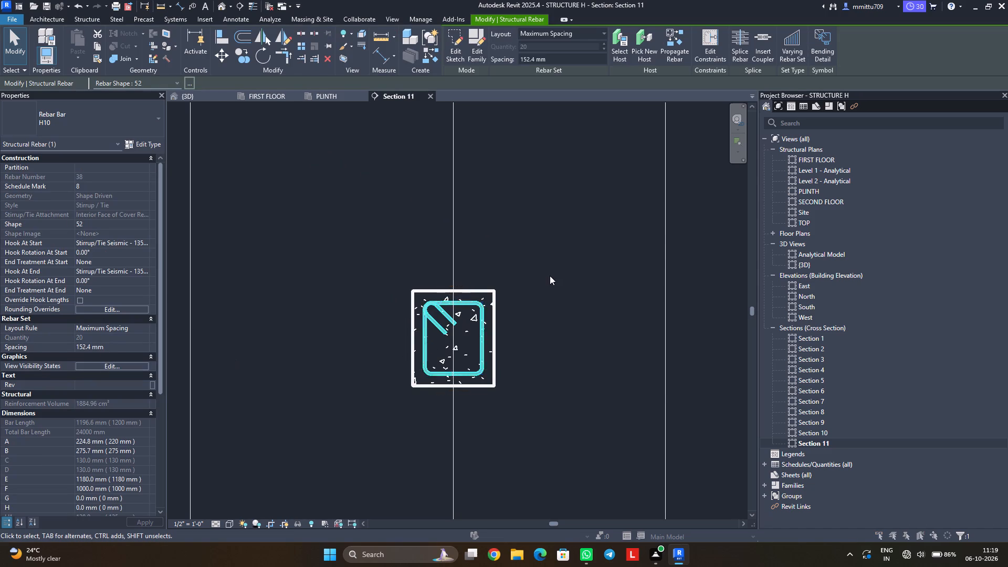
left_click(588, 248)
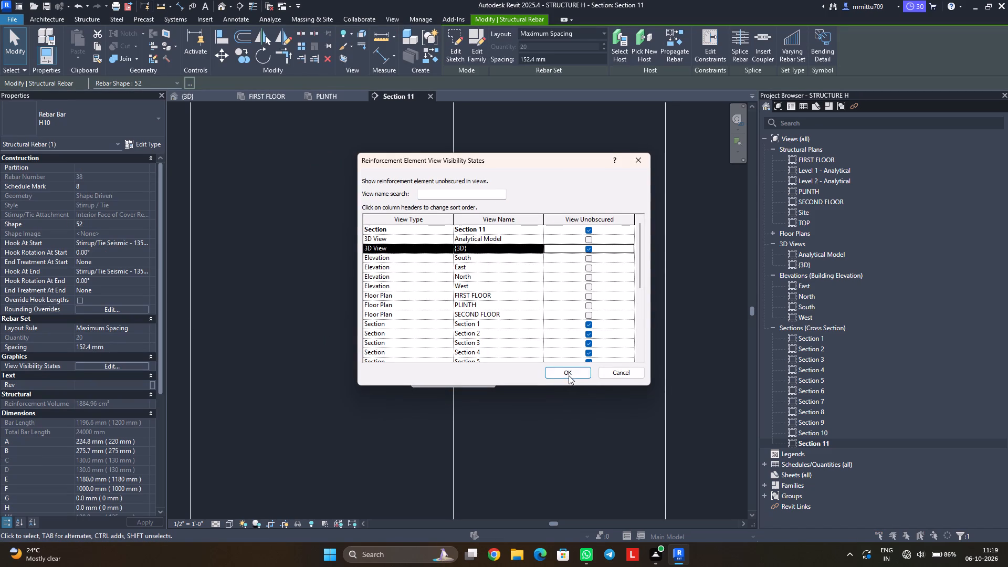
left_click(569, 372)
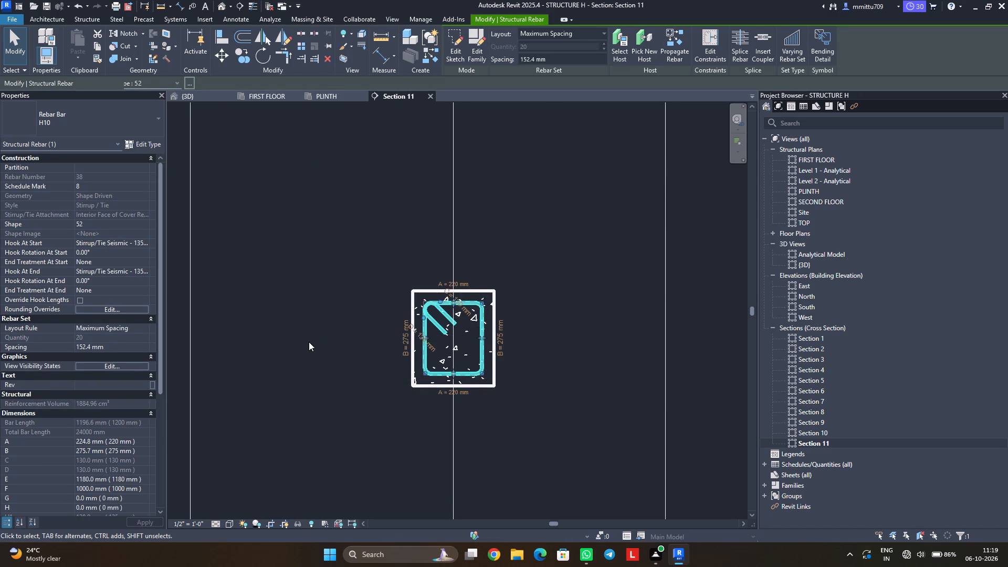
left_click(309, 342)
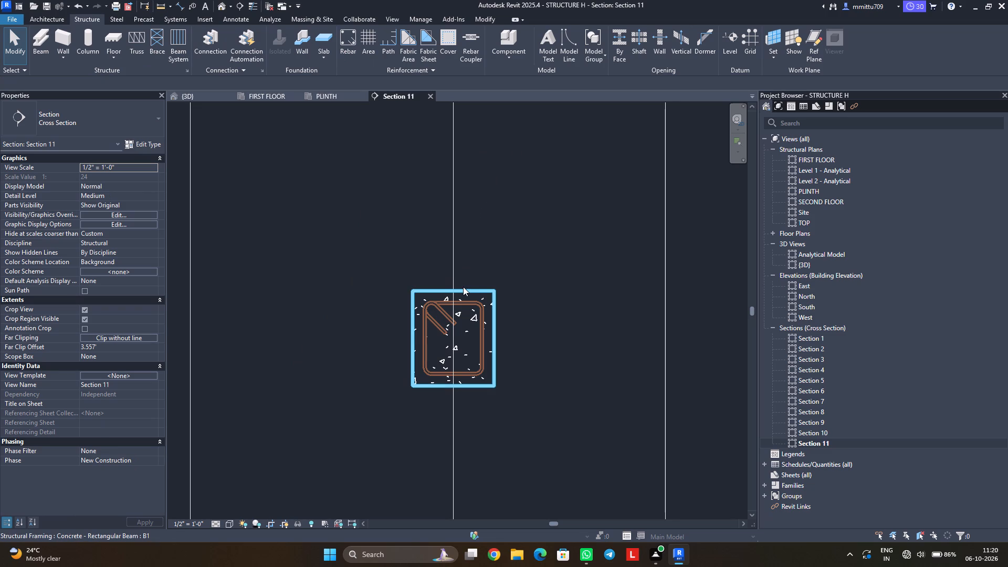
Examine the lowest beam's stirrup set in the {3D} view and in Section 11.
scroll(468, 248, "down", 4)
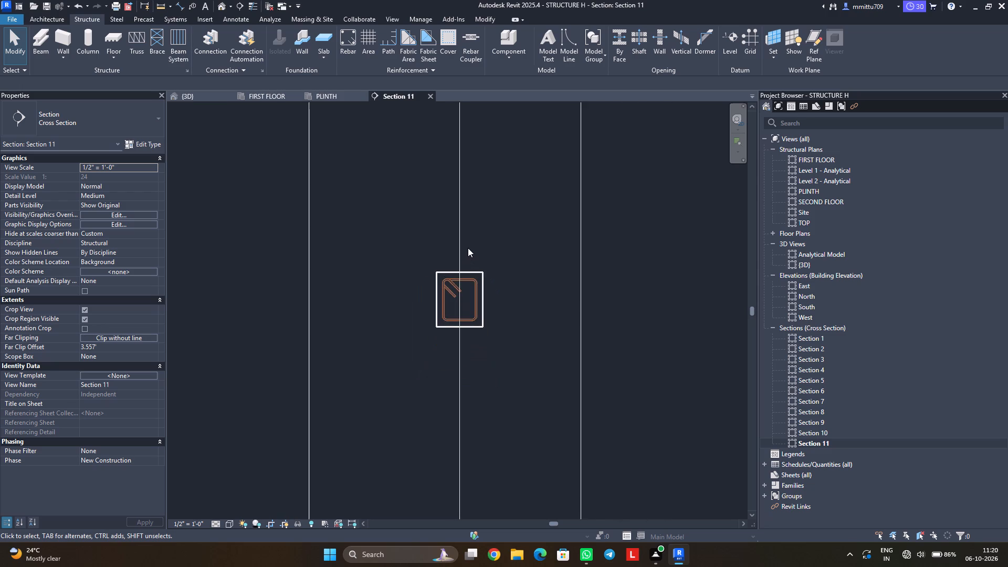
scroll(468, 248, "down", 8)
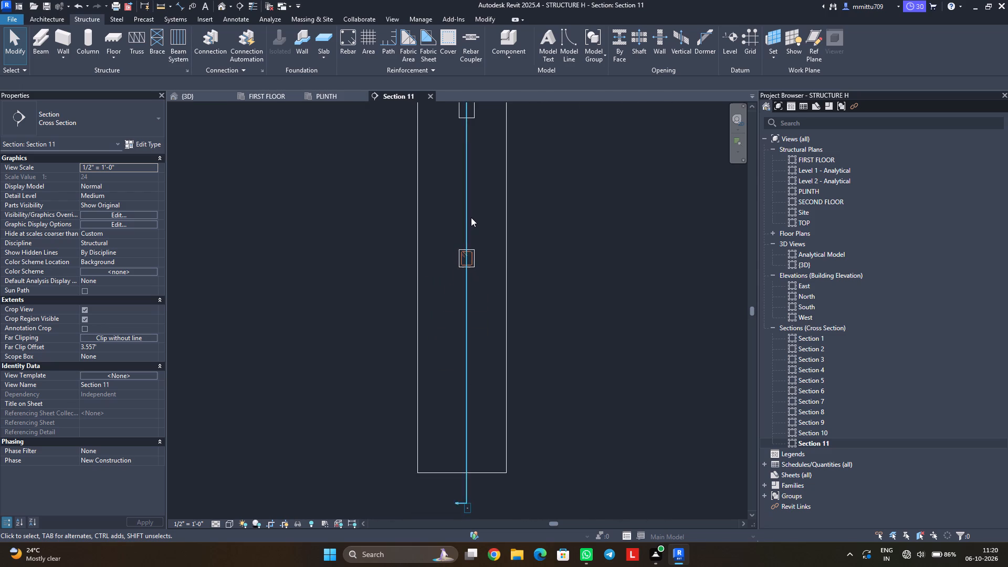
scroll(470, 215, "down", 2)
scroll(468, 230, "up", 5)
scroll(468, 230, "down", 1)
scroll(468, 230, "up", 3)
scroll(468, 230, "down", 2)
scroll(468, 230, "up", 2)
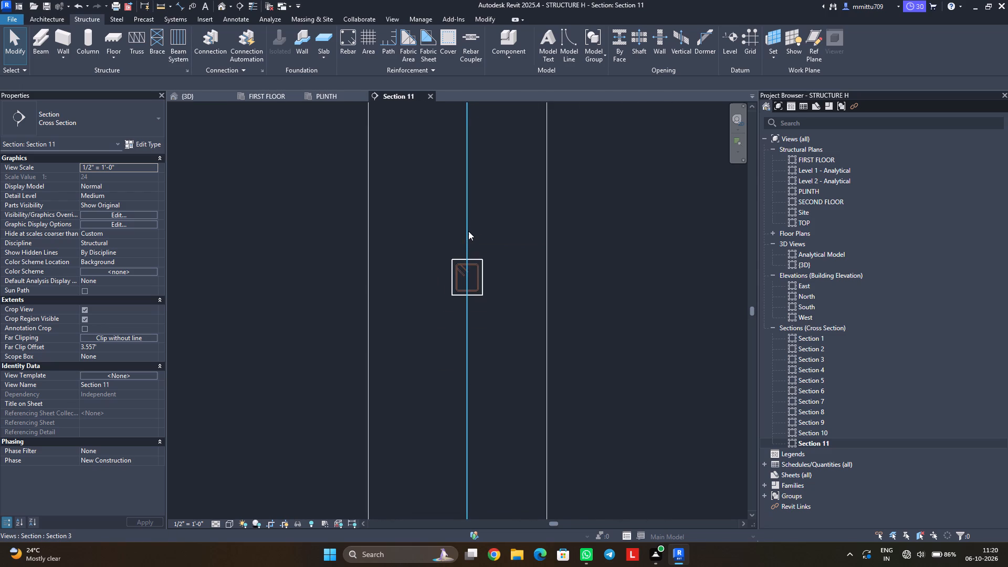
scroll(468, 231, "up", 5)
left_click(487, 287)
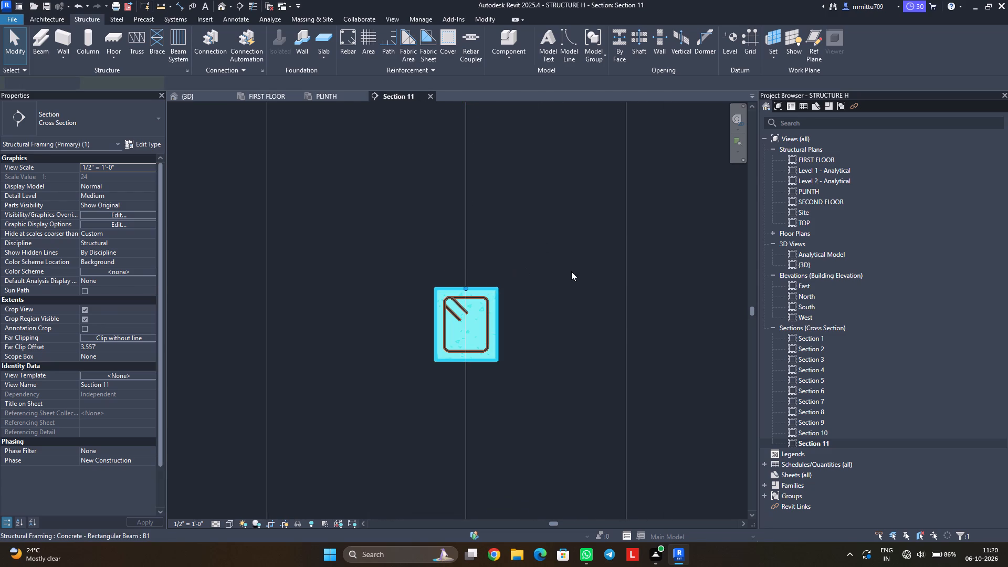
left_click(190, 96)
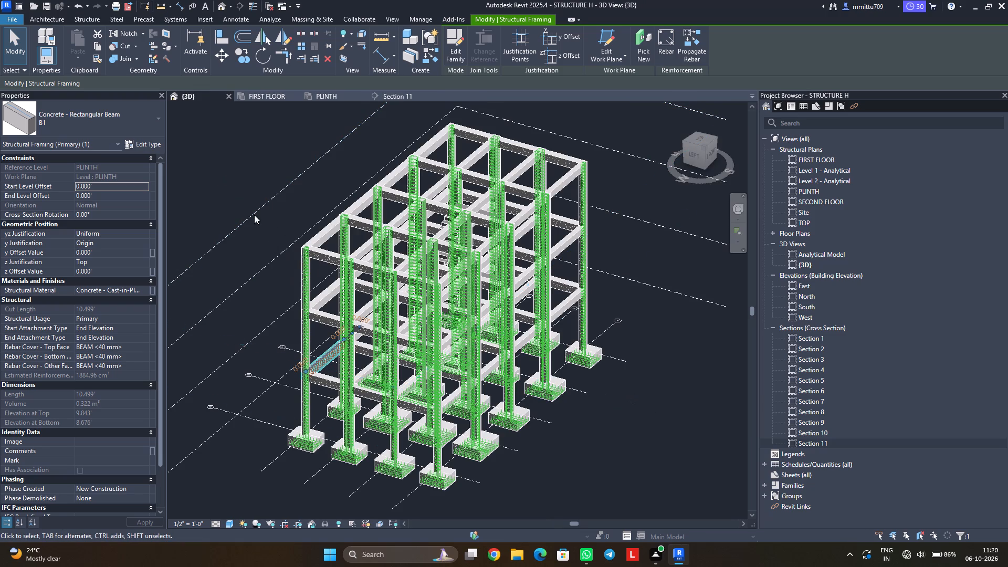
left_click(222, 171)
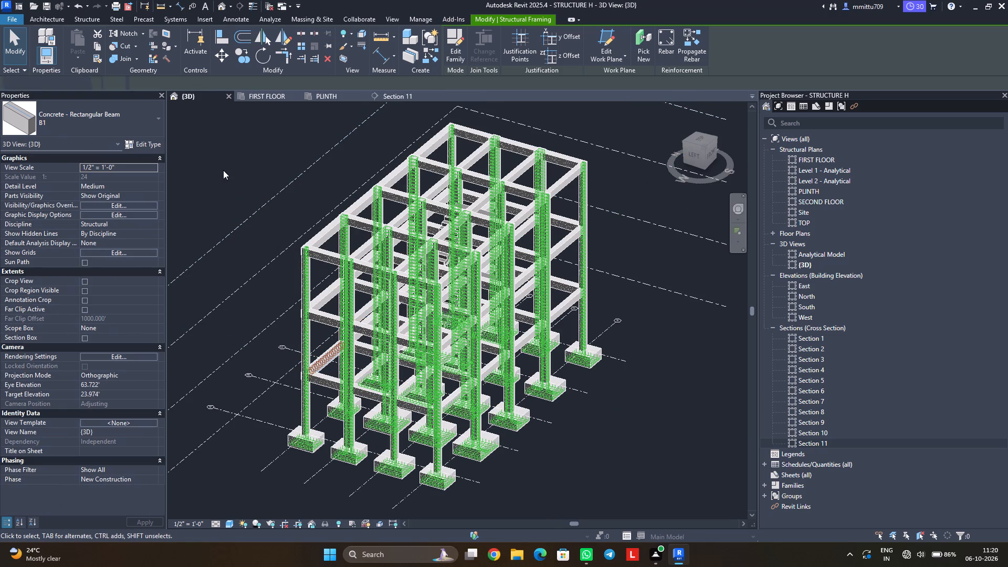
left_click(385, 98)
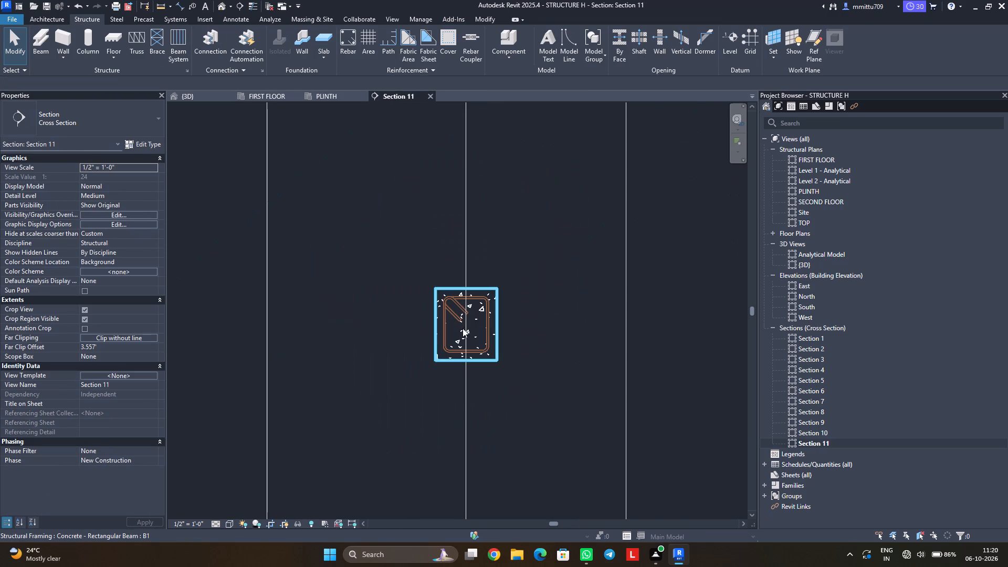
scroll(463, 328, "up", 3)
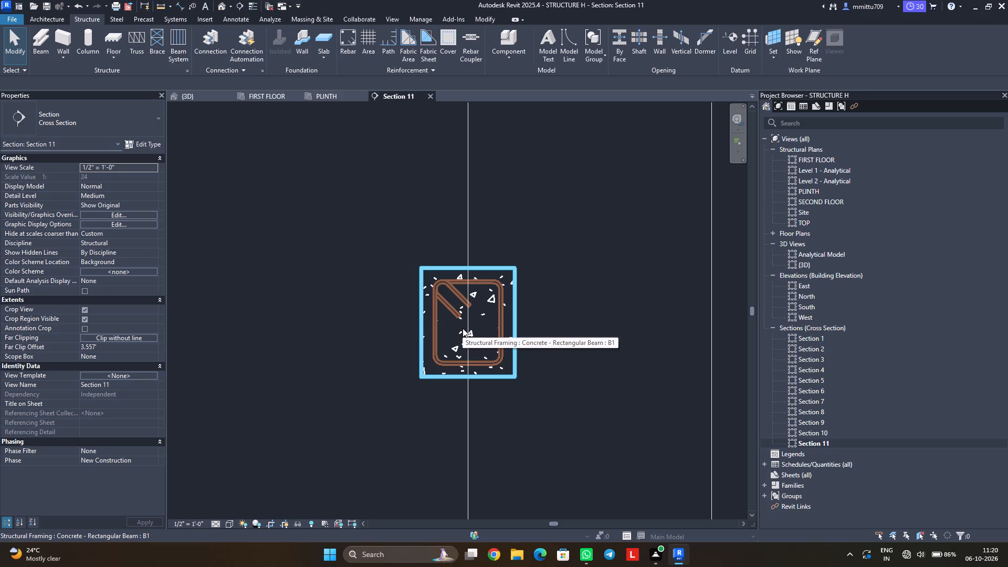
scroll(463, 328, "down", 1)
scroll(463, 328, "up", 3)
scroll(463, 328, "down", 1)
scroll(463, 328, "up", 3)
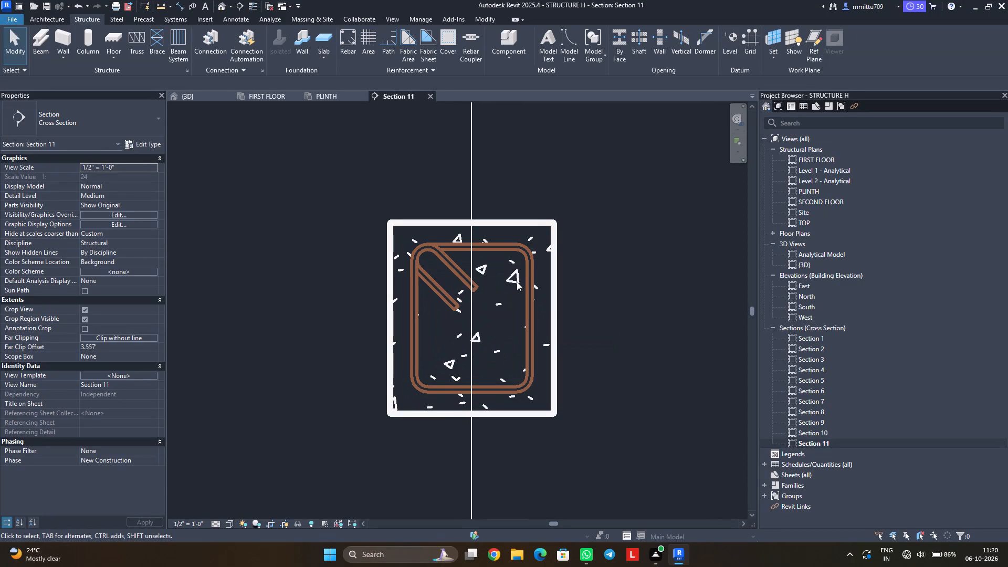
In the PLINTH plan, draw a section along grid 1 from just outside grid A to just past grid B.
left_click(330, 99)
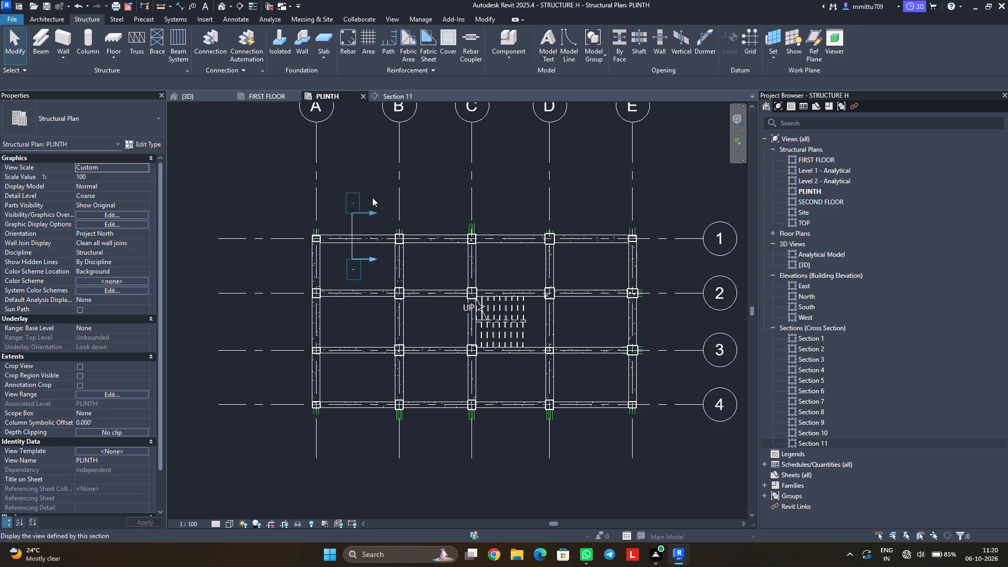
left_click(240, 8)
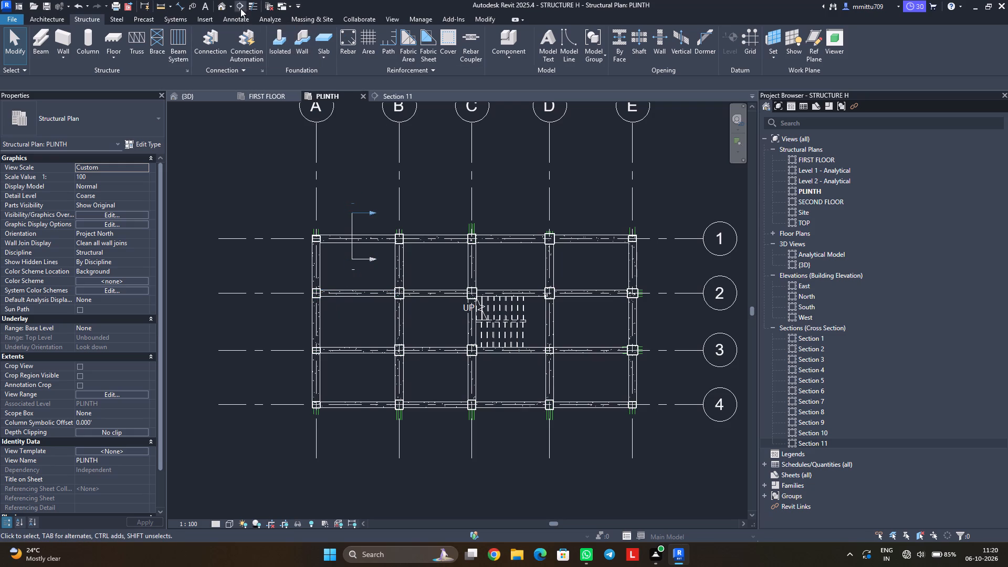
left_click(298, 293)
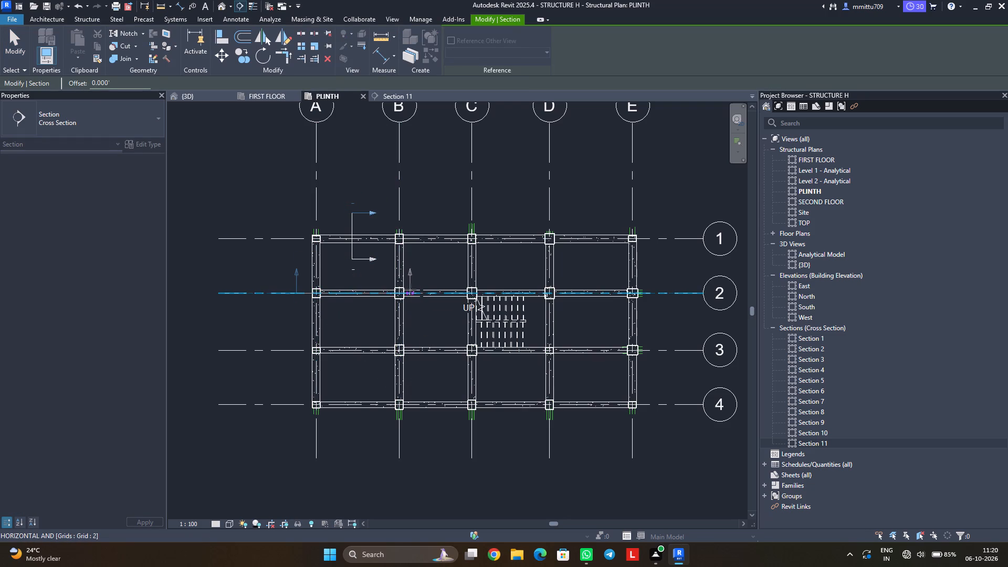
key("Escape")
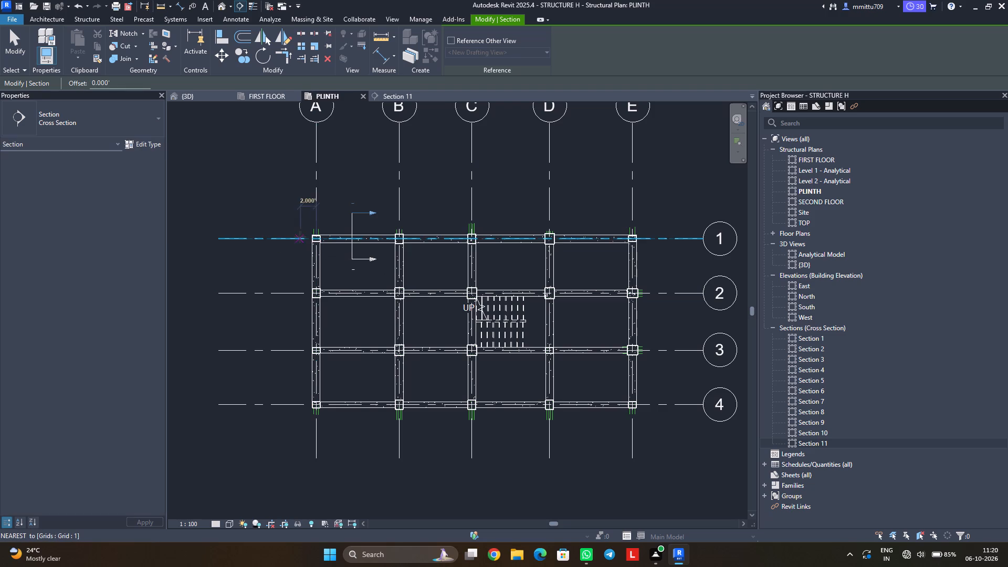
left_click(300, 237)
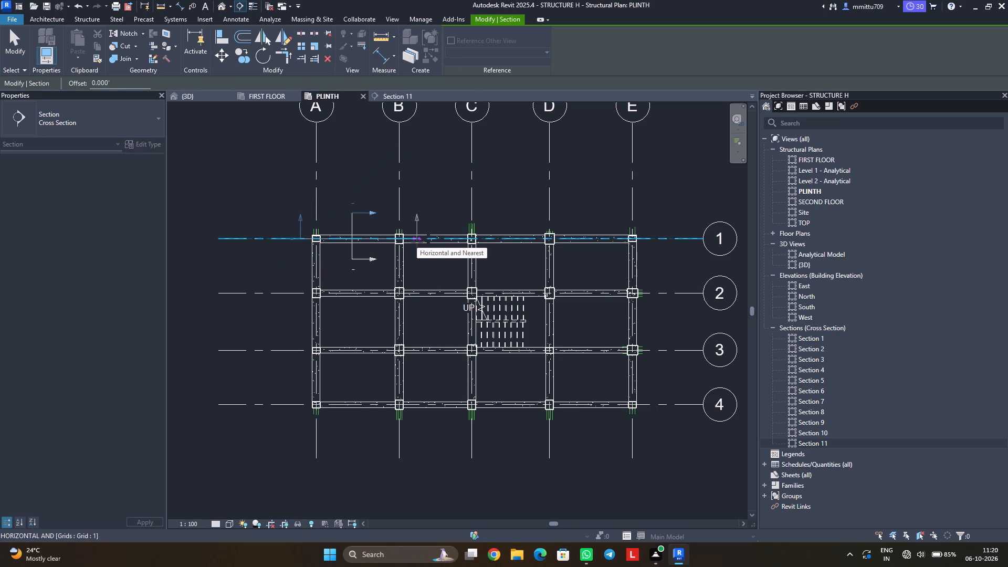
left_click(417, 242)
key("Escape")
key("Escape")
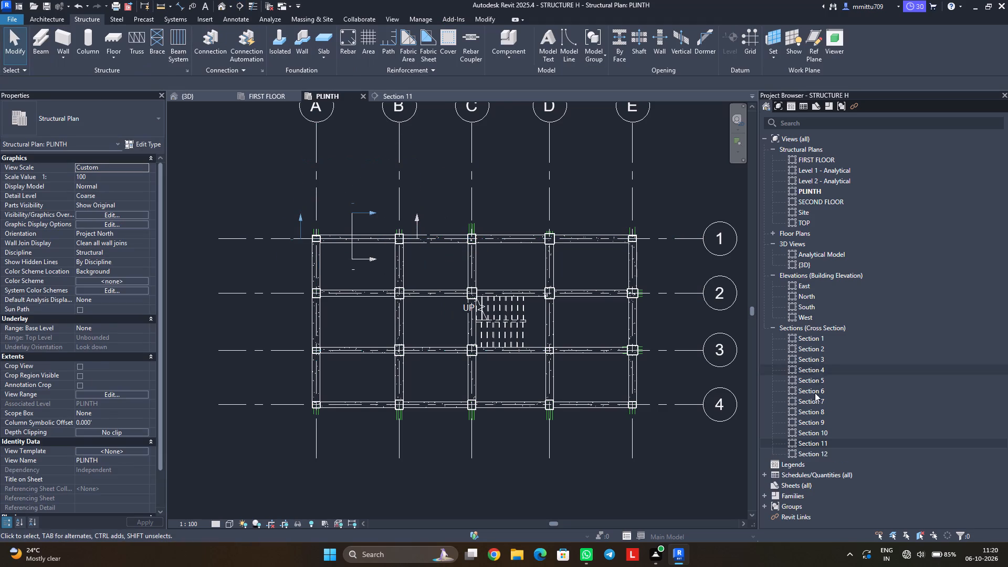
Open the new Section 12 view.
double_click(831, 455)
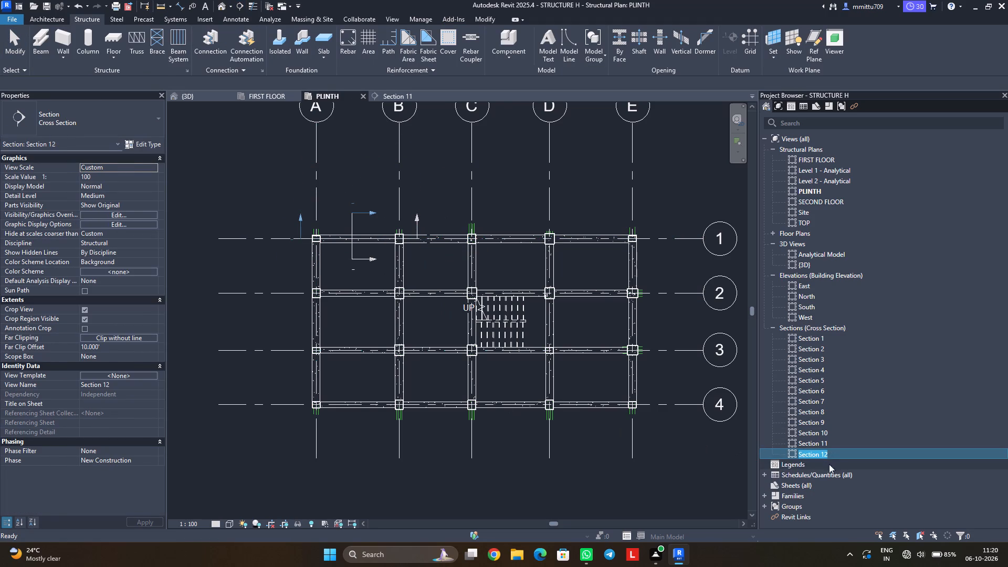
left_click(854, 417)
double_click(843, 458)
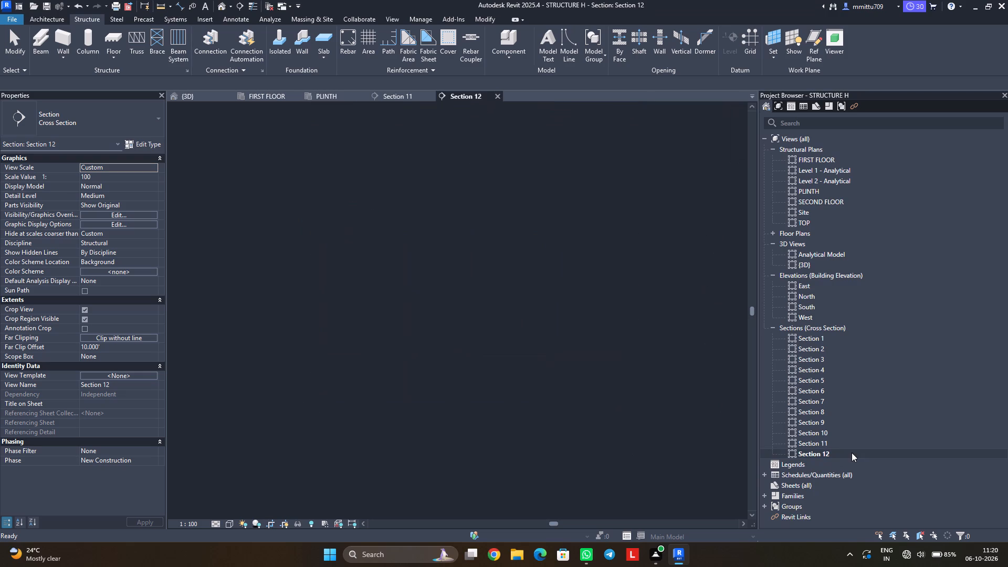
Set the Section 12 view scale to 1/2" = 1'-0".
scroll(412, 352, "up", 1)
scroll(412, 352, "down", 2)
scroll(412, 352, "up", 3)
scroll(412, 352, "down", 1)
scroll(412, 352, "up", 1)
scroll(412, 352, "down", 1)
scroll(412, 352, "up", 1)
scroll(412, 352, "down", 1)
scroll(412, 352, "up", 1)
scroll(412, 352, "down", 1)
scroll(412, 352, "up", 1)
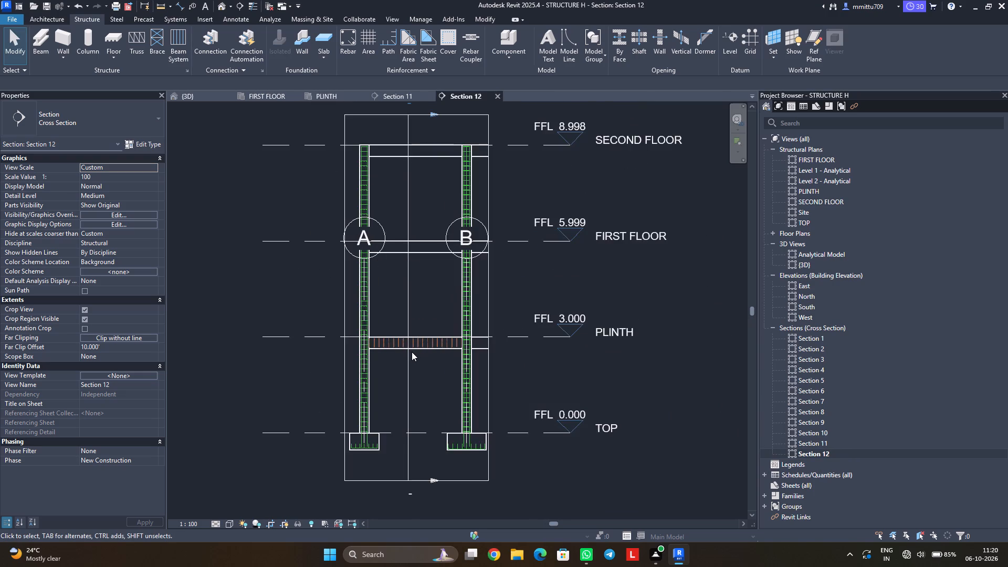
scroll(412, 352, "up", 4)
scroll(412, 352, "down", 1)
scroll(412, 352, "up", 1)
scroll(412, 352, "down", 1)
scroll(412, 352, "up", 4)
scroll(412, 352, "down", 1)
scroll(412, 352, "up", 1)
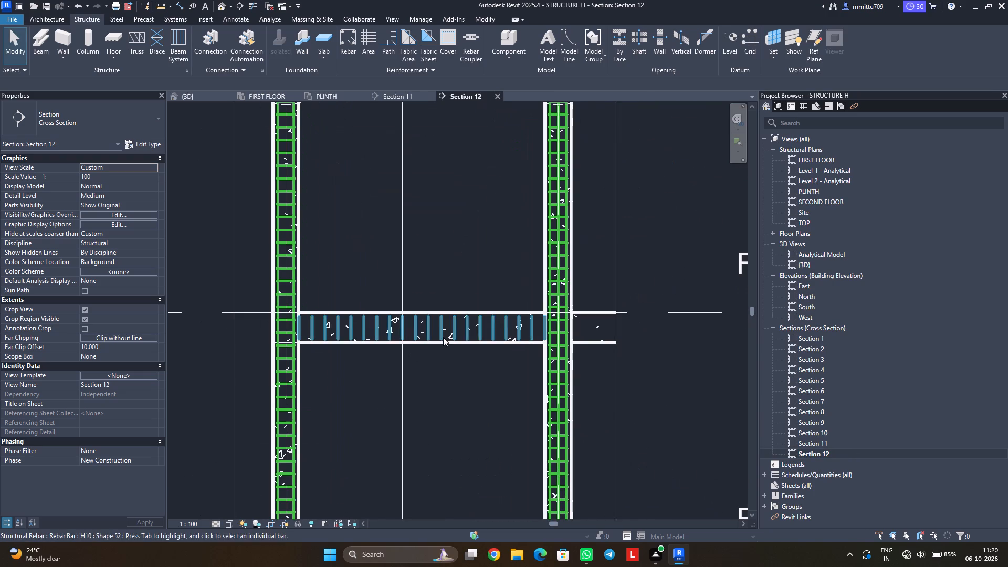
left_click(193, 528)
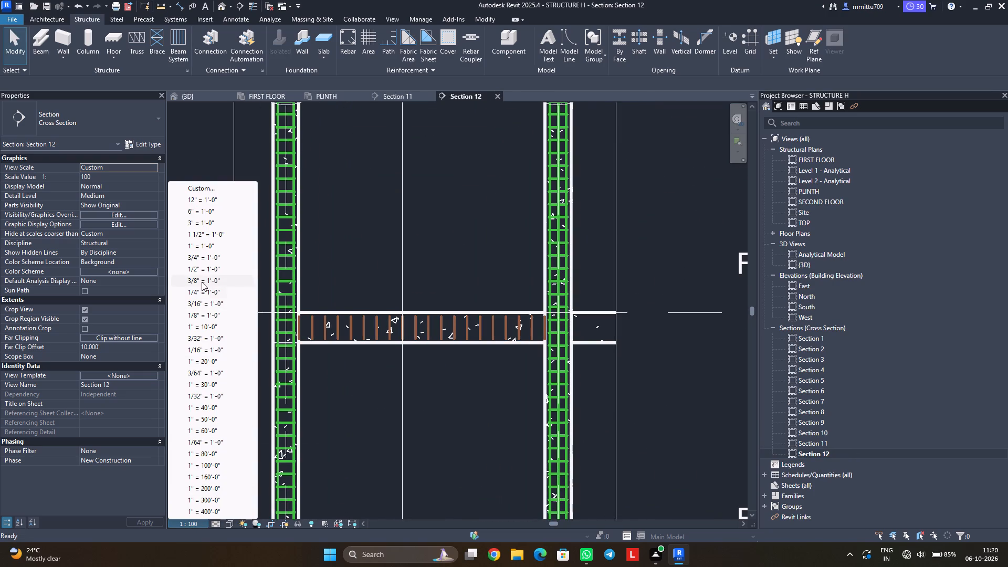
left_click(202, 268)
In Section 12, place straight shape 01 H12 bars along the bottom and top of the plinth beam between the two columns.
middle_click_drag(371, 367, 406, 365)
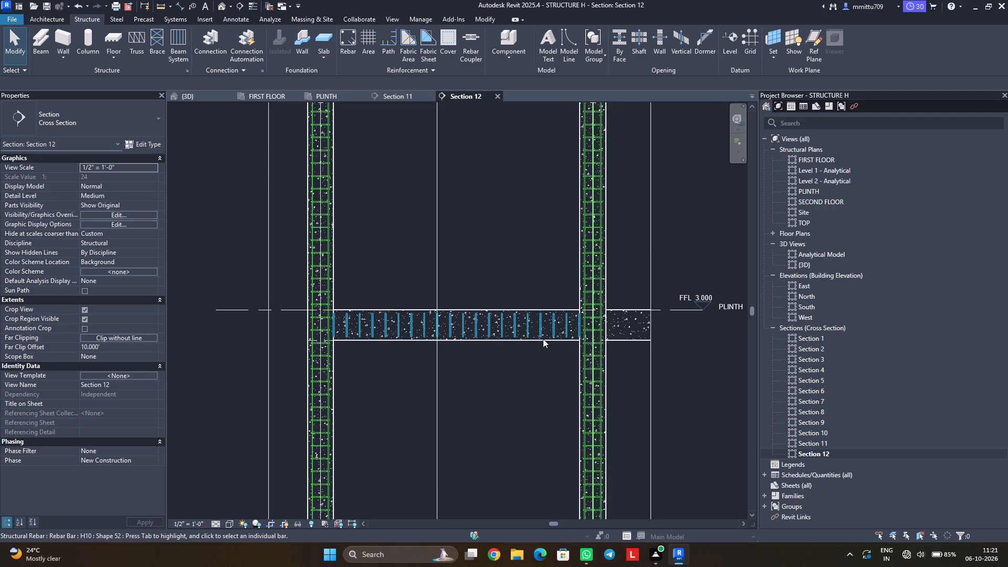
middle_click_drag(520, 371, 538, 361)
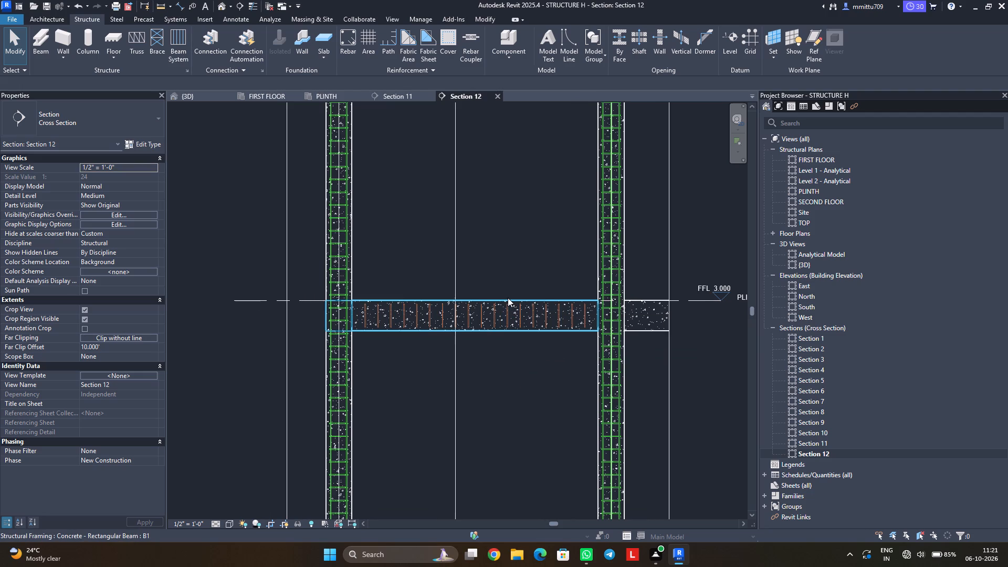
scroll(508, 298, "up", 4)
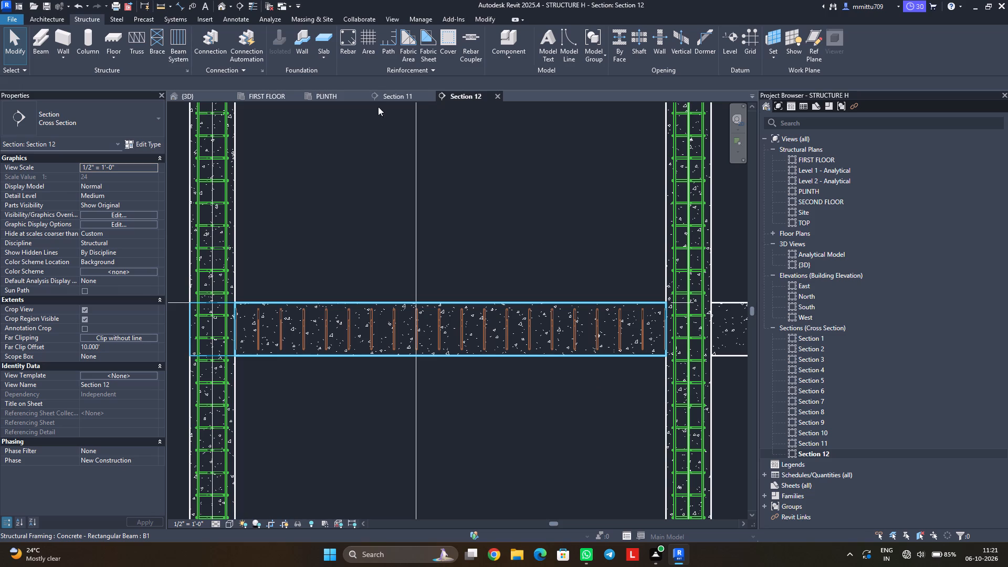
left_click(345, 49)
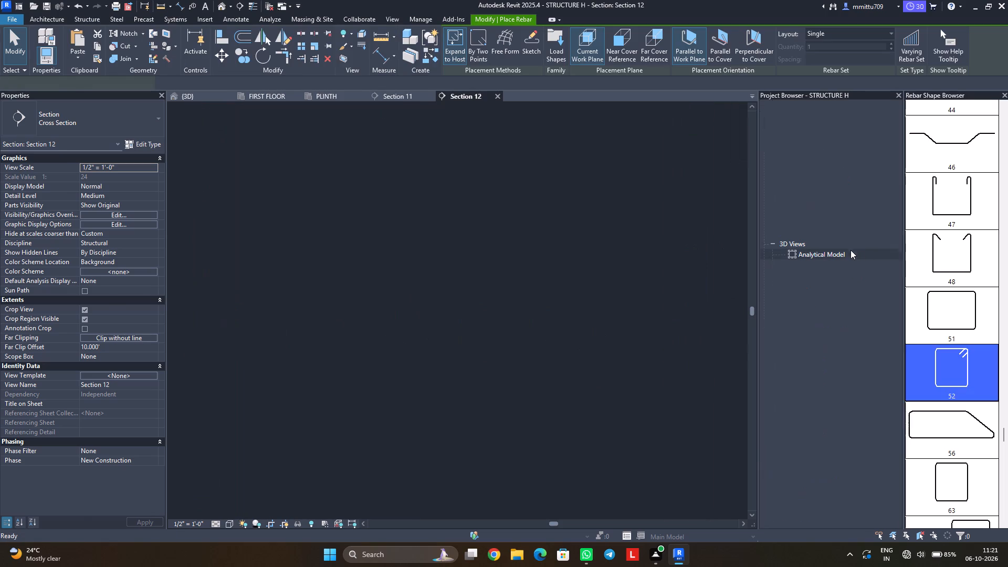
scroll(938, 238, "up", 6)
scroll(938, 238, "down", 1)
scroll(938, 238, "up", 1)
scroll(938, 238, "down", 1)
scroll(938, 238, "up", 1)
scroll(938, 238, "down", 1)
scroll(938, 238, "up", 1)
scroll(938, 238, "down", 1)
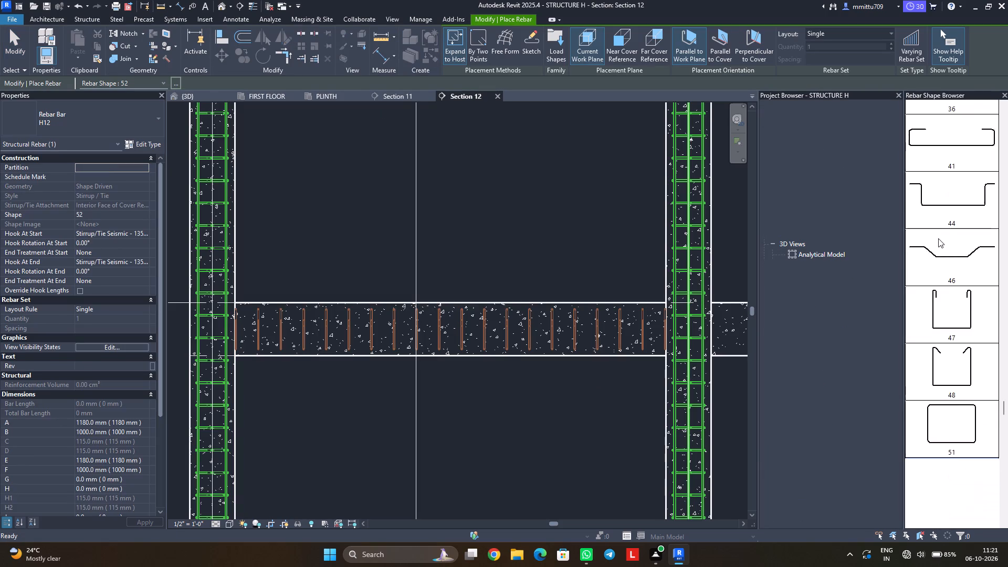
scroll(938, 238, "up", 3)
scroll(938, 238, "down", 1)
scroll(938, 238, "up", 9)
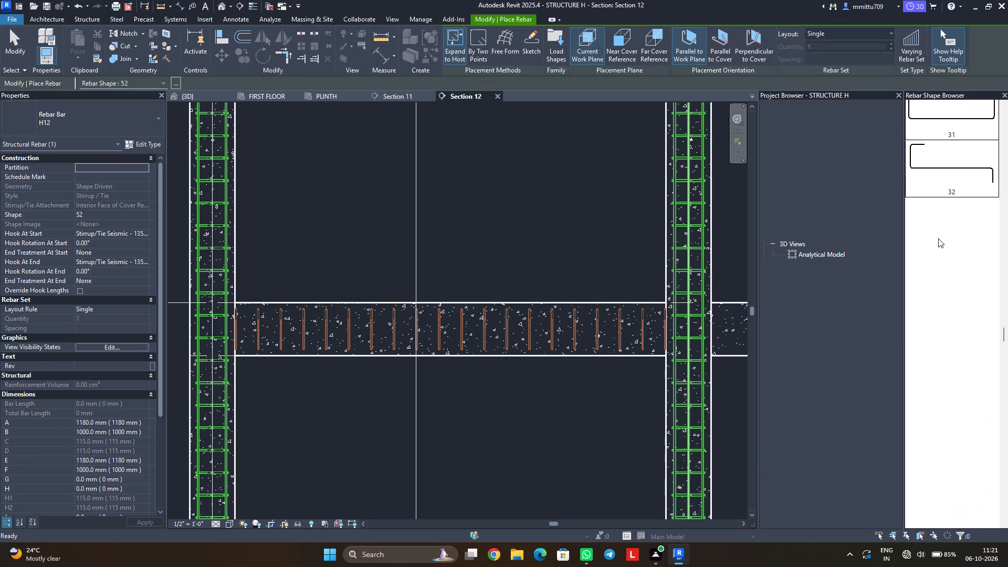
scroll(938, 238, "up", 10)
scroll(938, 238, "down", 2)
scroll(938, 238, "up", 7)
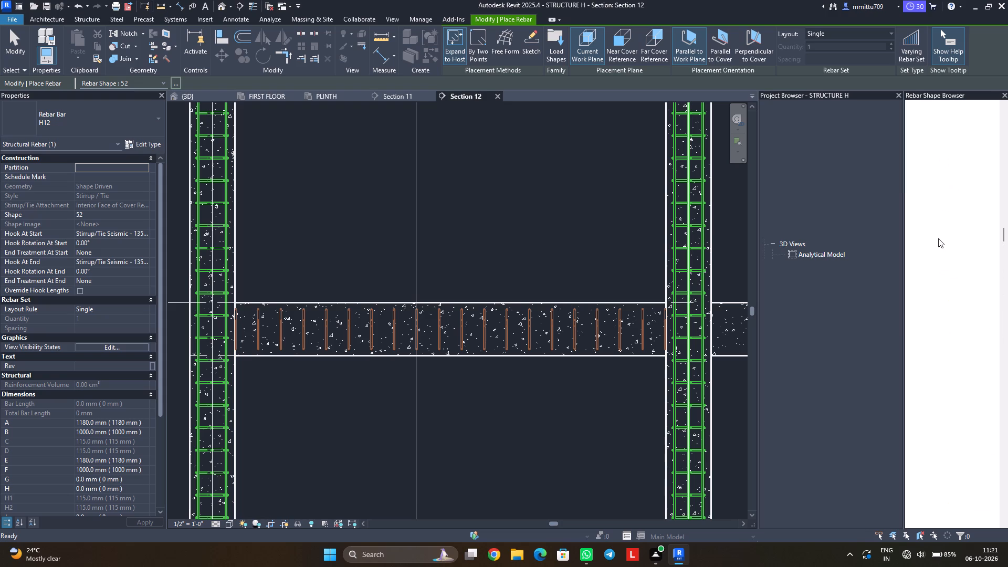
scroll(938, 238, "up", 11)
scroll(938, 238, "down", 1)
scroll(938, 238, "up", 2)
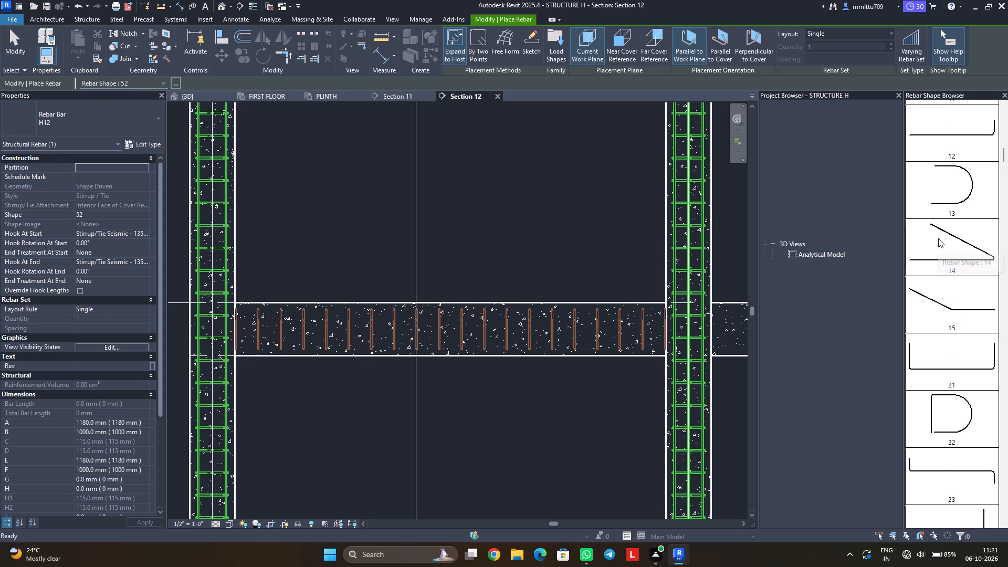
scroll(938, 238, "up", 2)
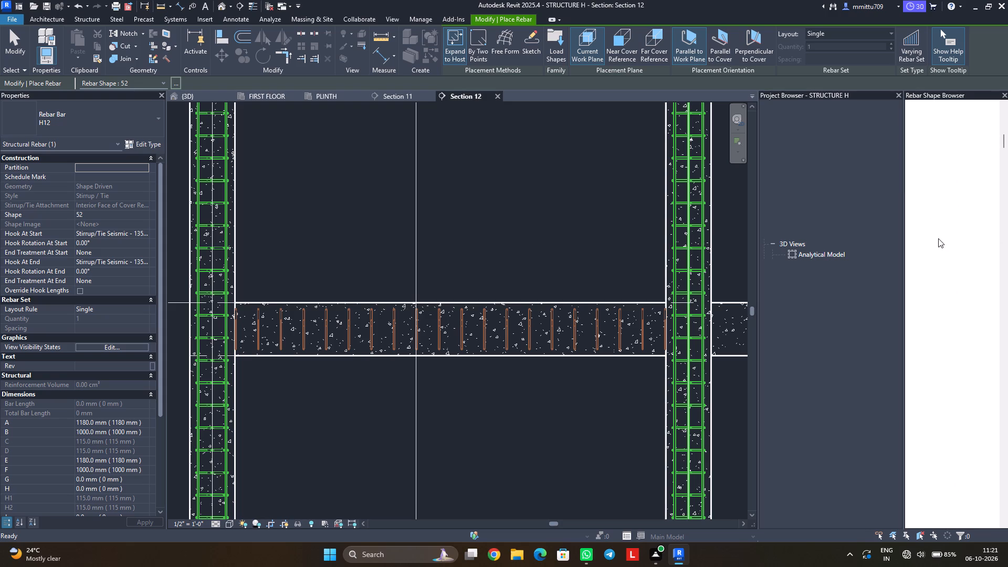
scroll(938, 238, "up", 4)
left_click(945, 186)
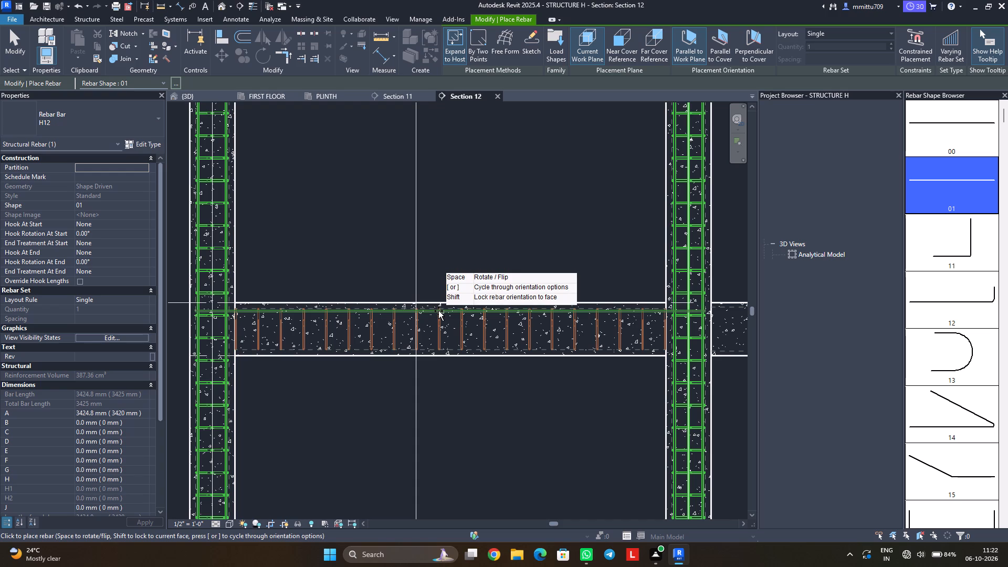
left_click(449, 347)
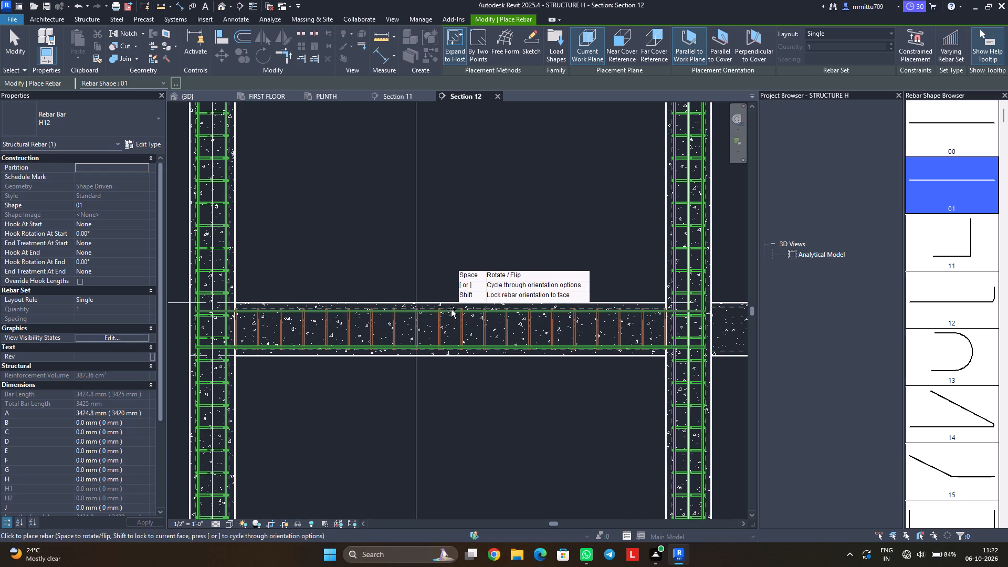
left_click(451, 309)
key("Escape")
key("Escape")
key("Escape")
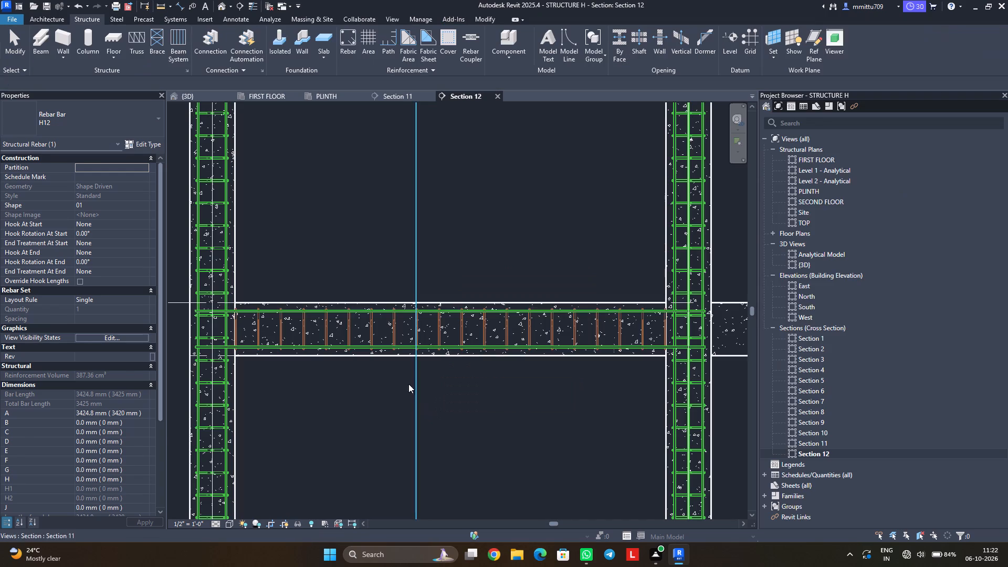
Set the beam's top bar to a Maximum Spacing layout with 6" spacing.
left_click(401, 310)
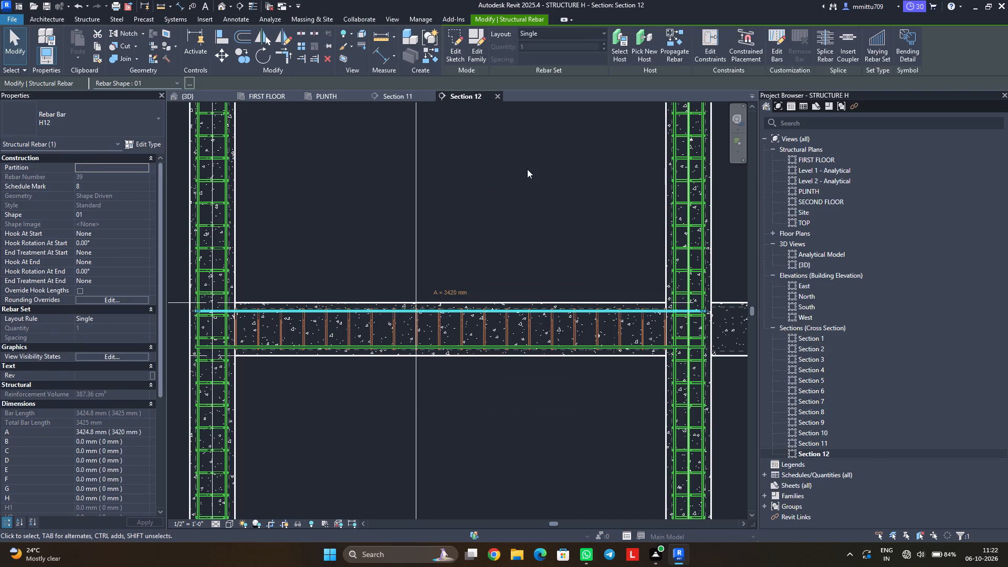
left_click(584, 33)
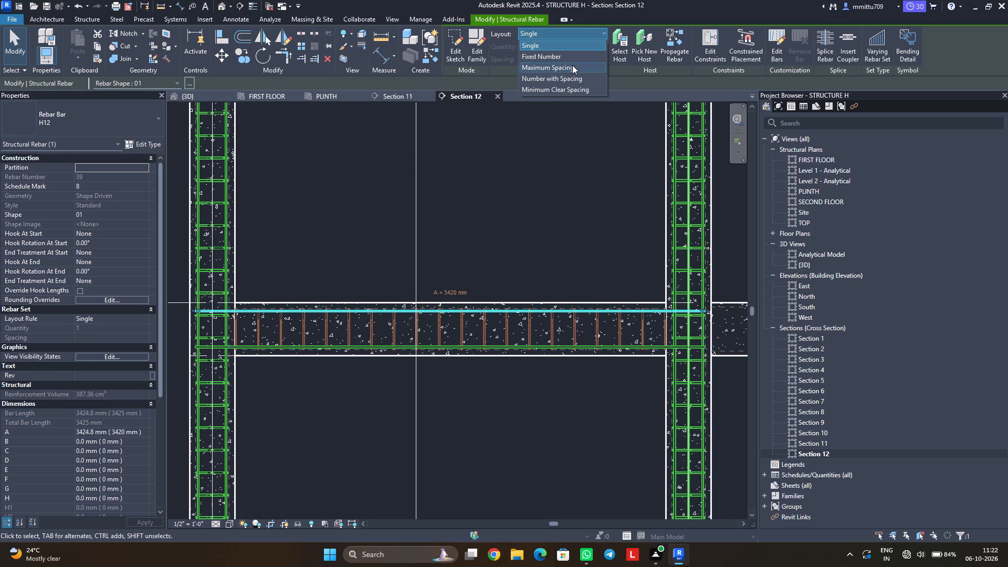
left_click(572, 65)
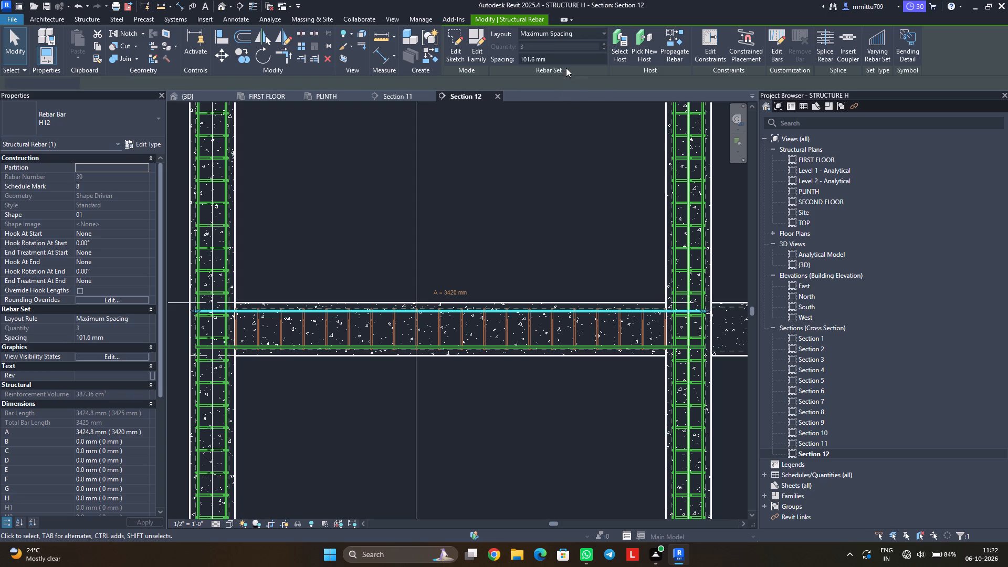
left_click(566, 62)
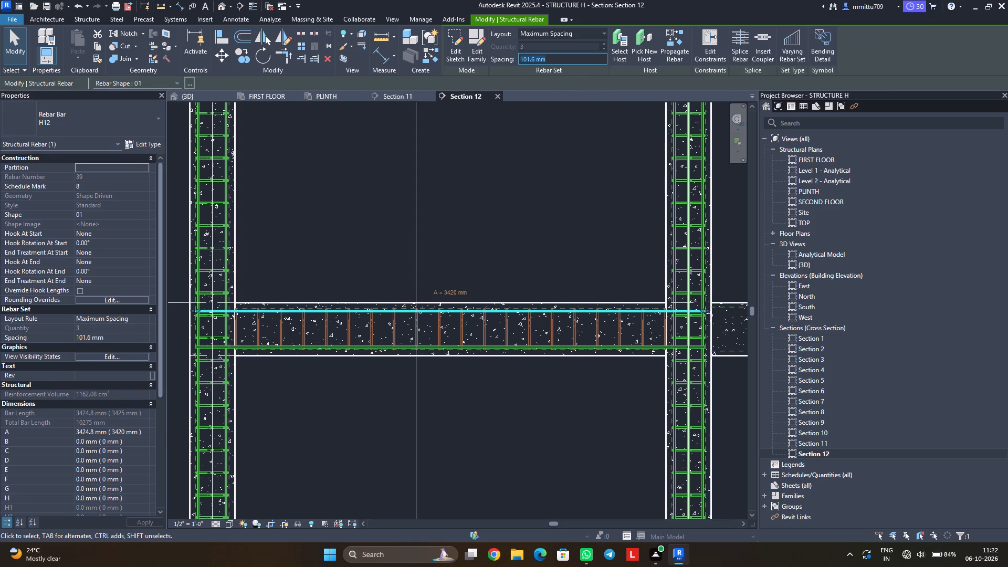
type("6\"")
key("Return")
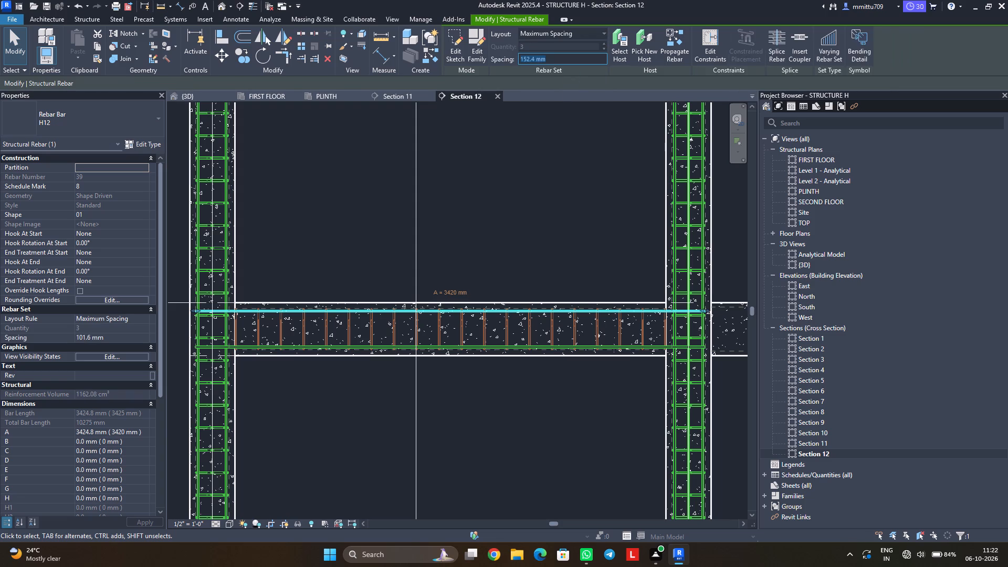
left_click(530, 226)
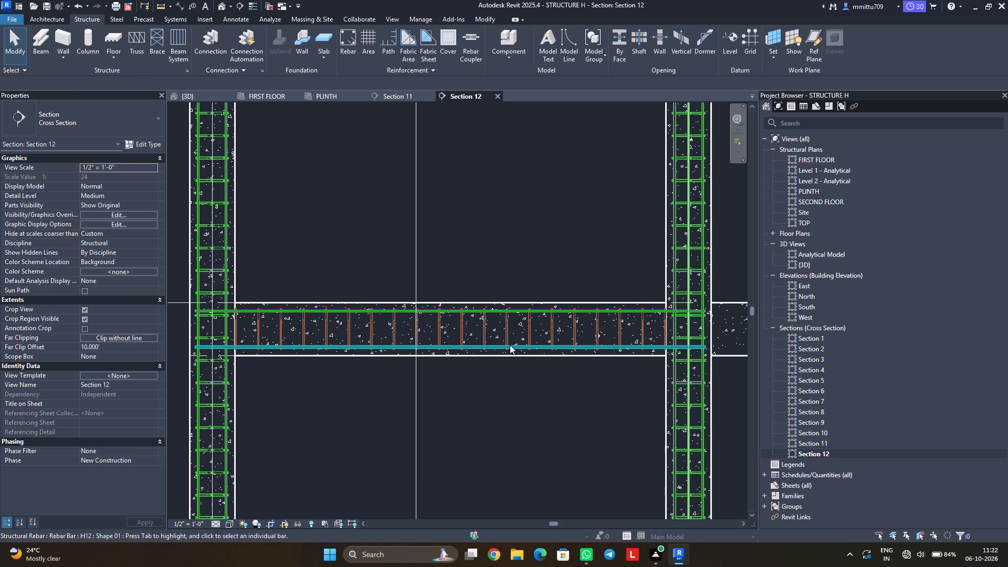
Set the beam's bottom bar to a Maximum Spacing layout with 6" spacing.
left_click(510, 345)
left_click(555, 37)
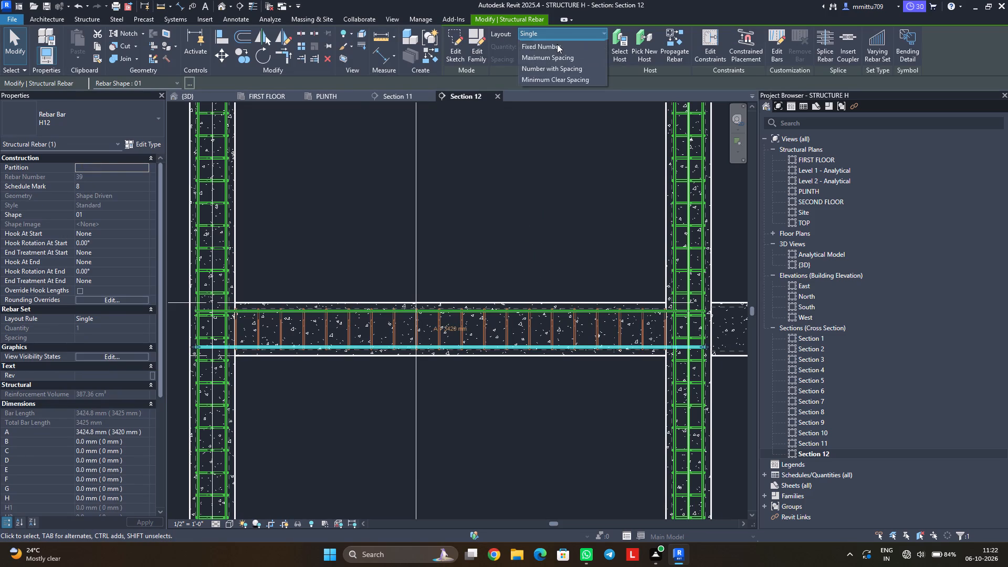
left_click(561, 67)
left_click(552, 60)
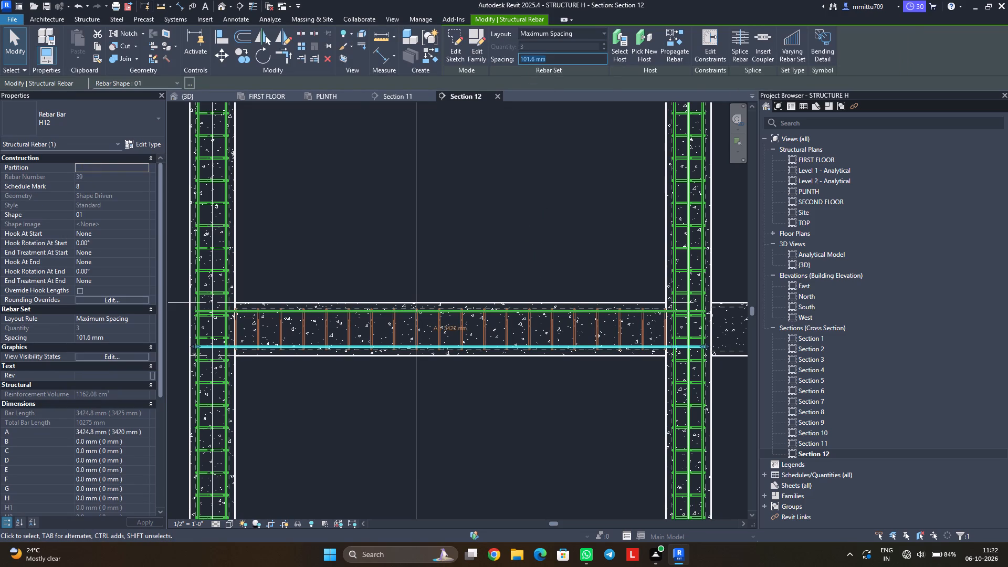
type("6\"")
key("Return")
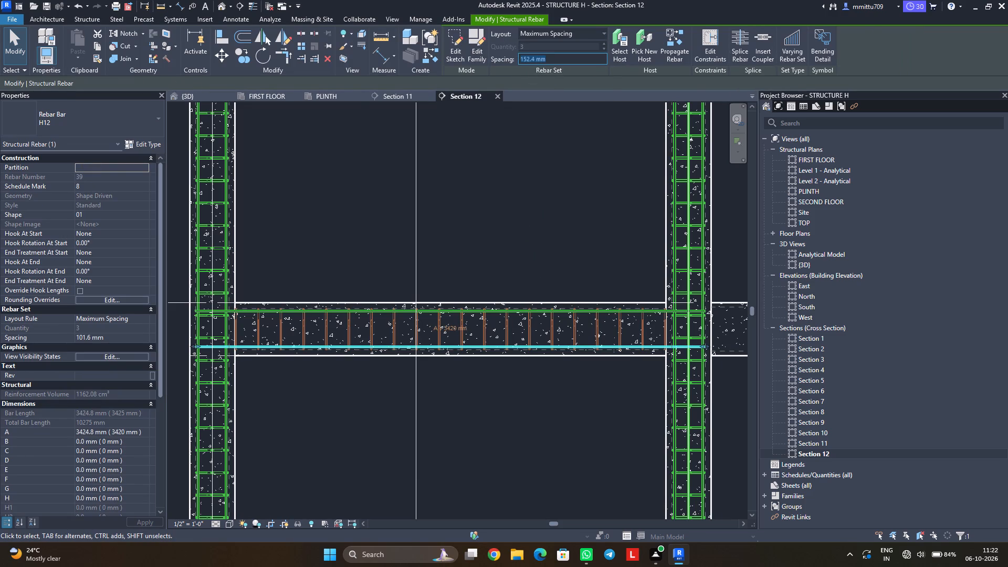
left_click(549, 266)
Change the top and bottom longitudinal bar sets of the plinth beam to rebar type H10.
left_click(499, 311)
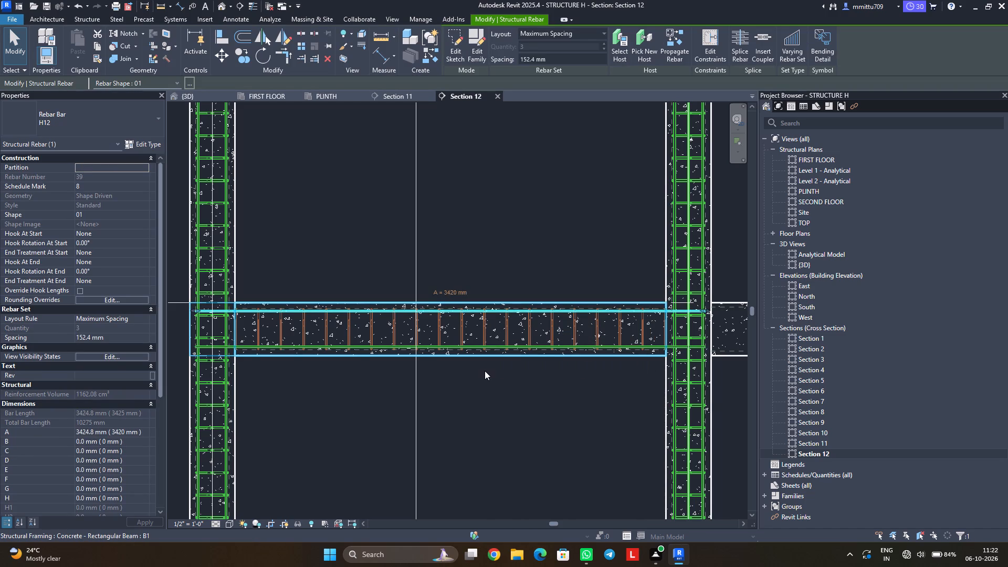
left_click(475, 345, "ctrl")
left_click(113, 131)
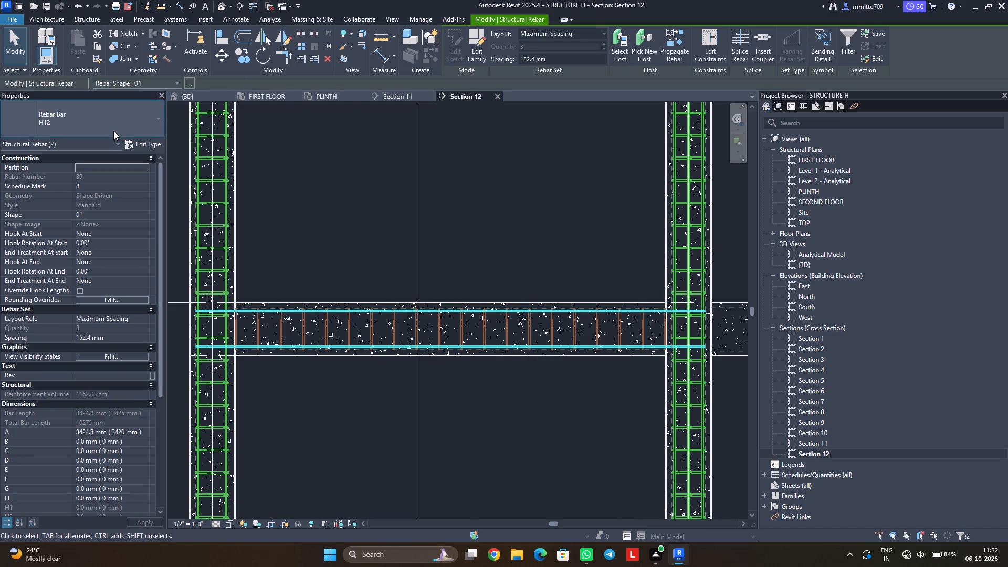
left_click(47, 195)
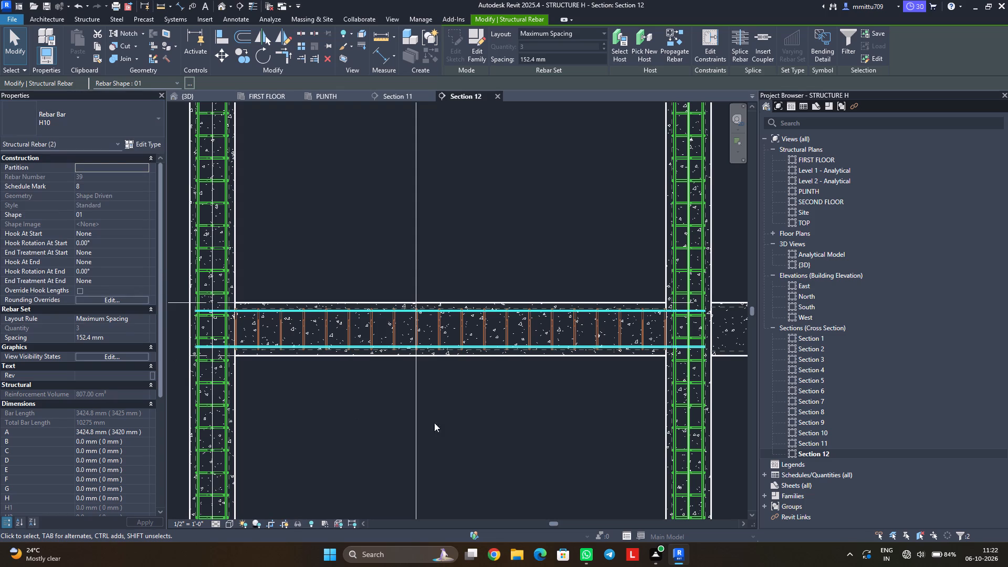
left_click(475, 425)
Select all H10 rebar instances, including the beam's stirrups, and make them view unobscured in the {3D} view.
left_click(445, 309)
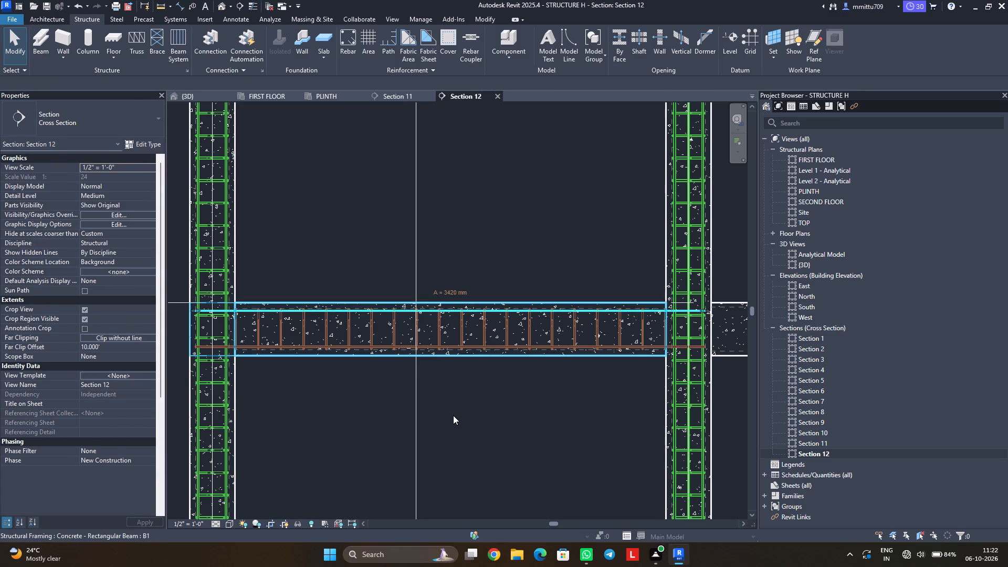
type("SA")
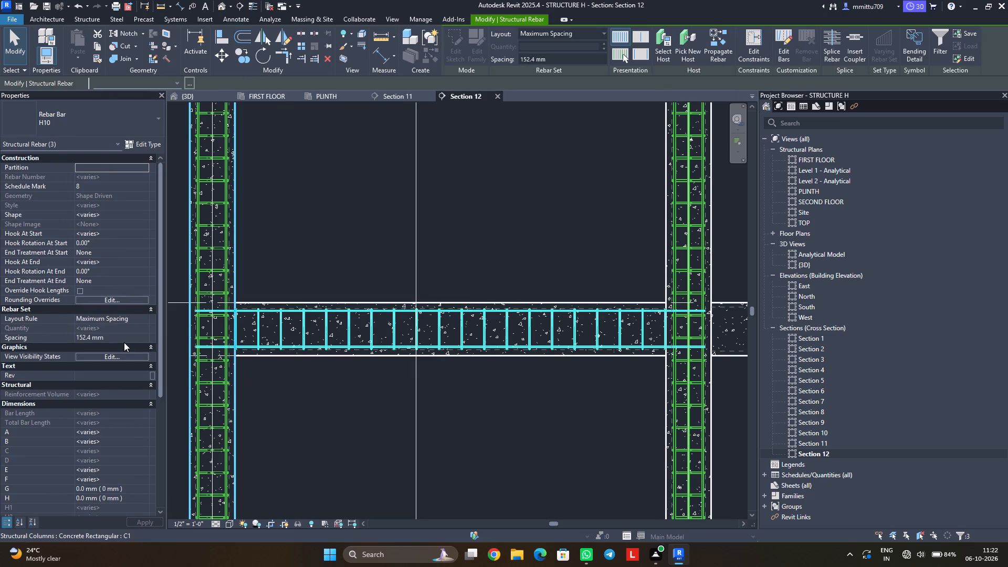
left_click(117, 353)
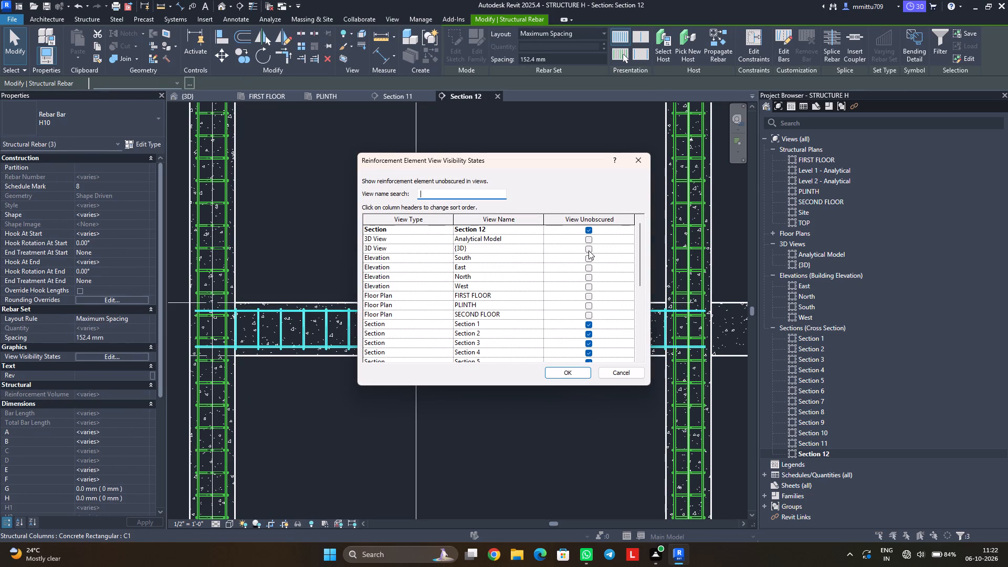
left_click(589, 250)
left_click(575, 374)
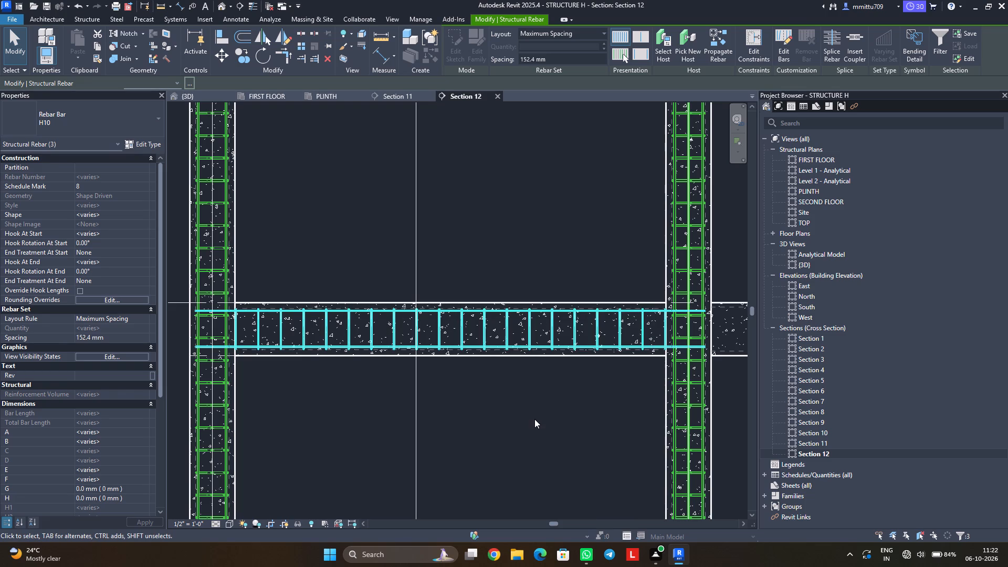
left_click(534, 419)
In the {3D} view, examine the plinth beam's stirrups and longitudinal bars and how they meet the columns.
left_click(198, 95)
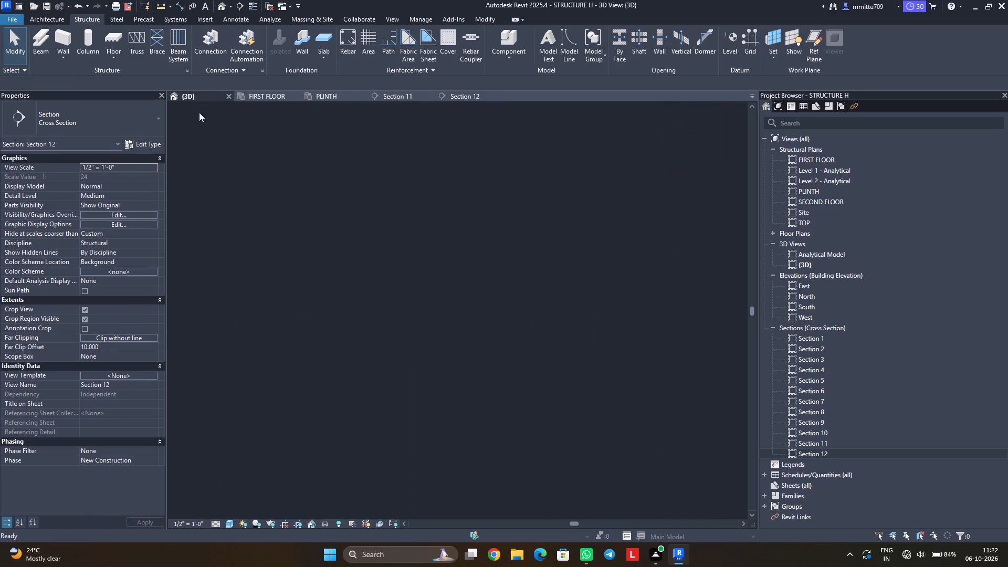
middle_click_drag(260, 438, 359, 466, "shift")
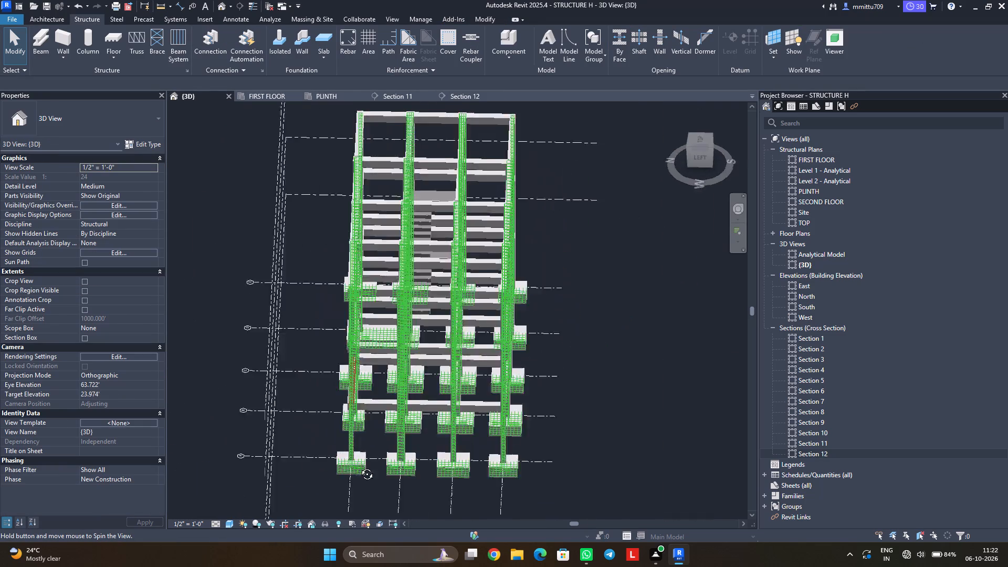
middle_click_drag(359, 466, 454, 439, "shift")
scroll(458, 388, "up", 9)
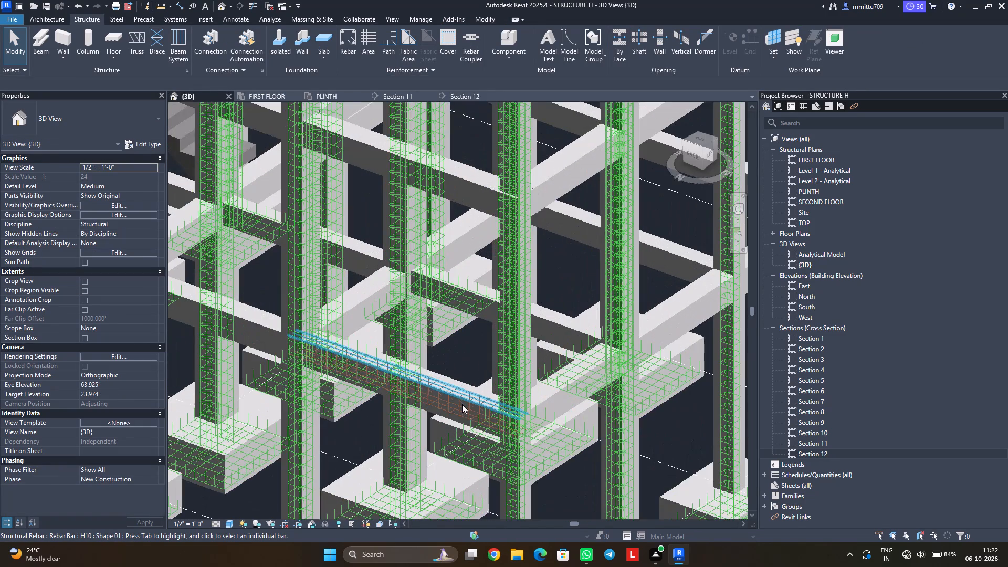
scroll(462, 404, "up", 2)
scroll(462, 404, "down", 1)
scroll(462, 404, "up", 2)
scroll(462, 404, "down", 1)
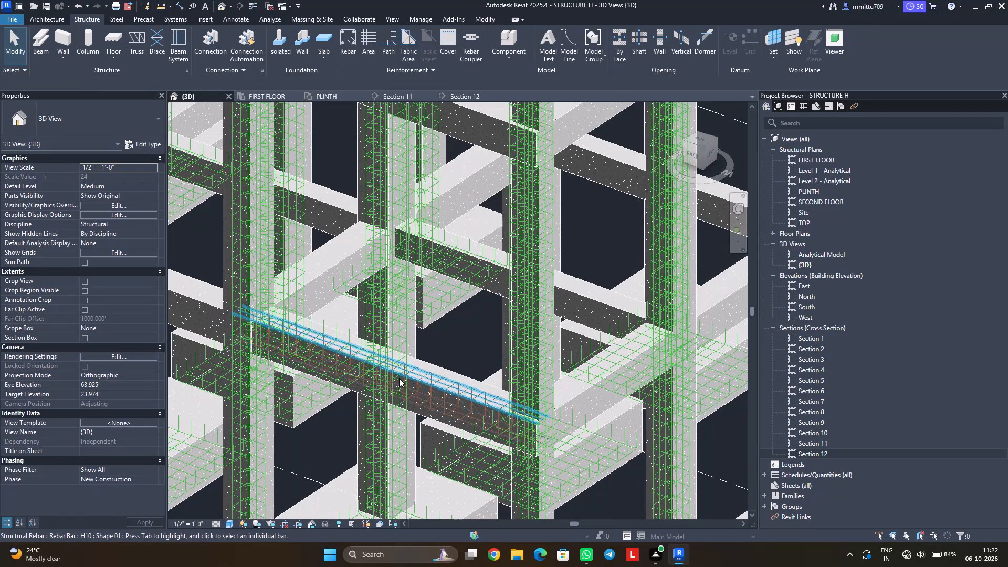
scroll(400, 378, "up", 5)
middle_click_drag(496, 425, 449, 393)
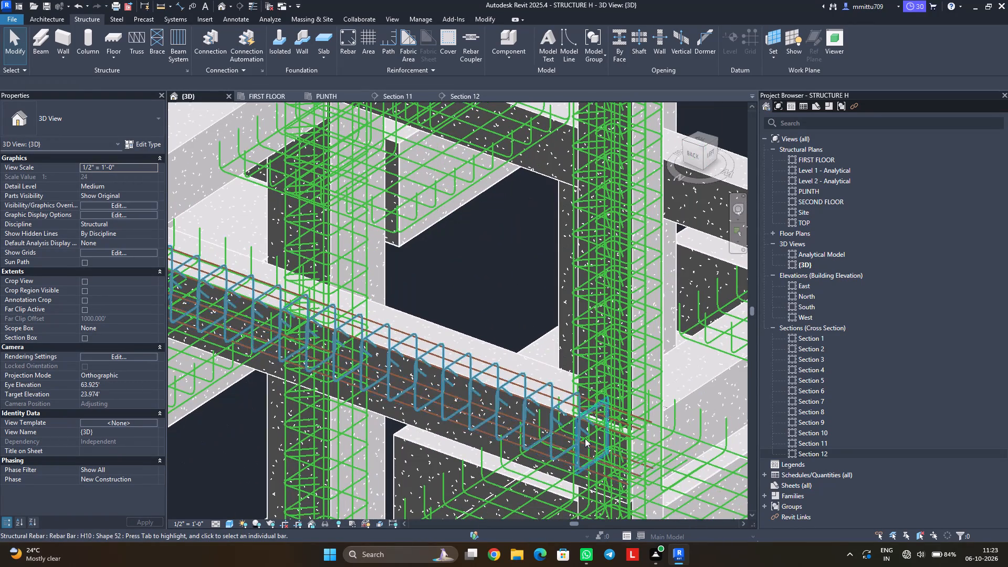
scroll(585, 438, "up", 1)
middle_click_drag(565, 439, 533, 421)
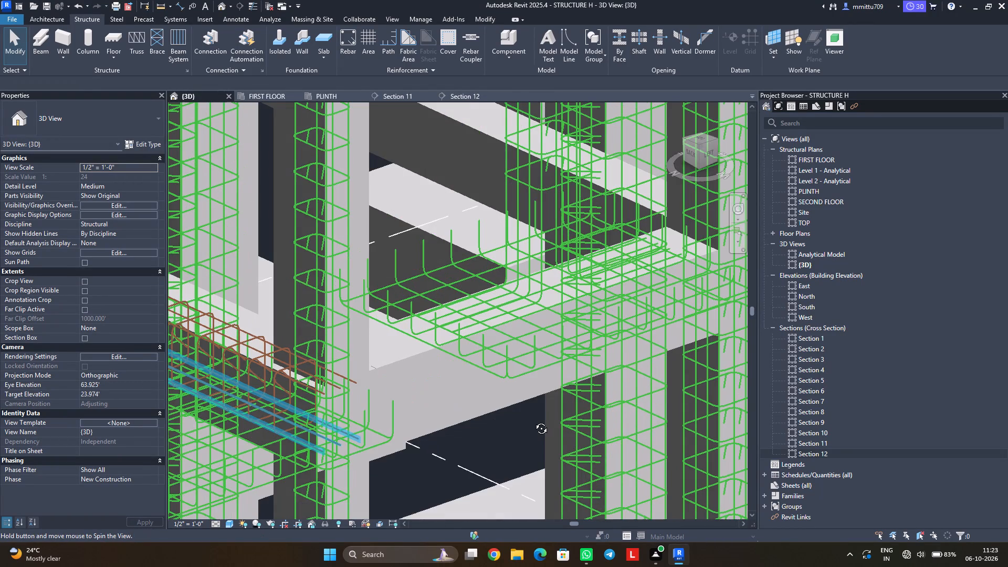
middle_click_drag(533, 421, 573, 398)
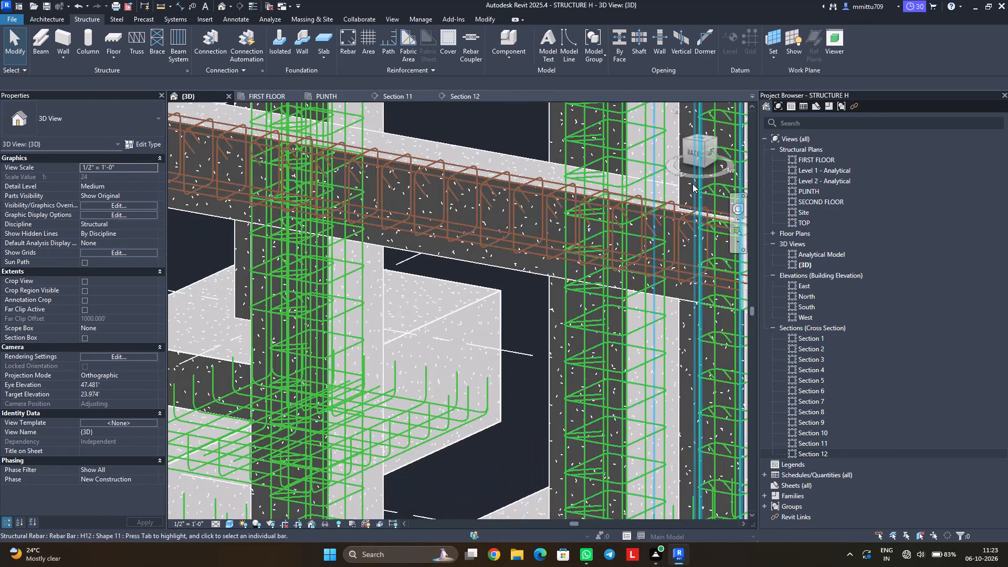
Examine the reinforced grid 1 plinth beam's stirrups and longitudinal bars between its columns from the Back orientation in the {3D} view.
left_click(695, 153)
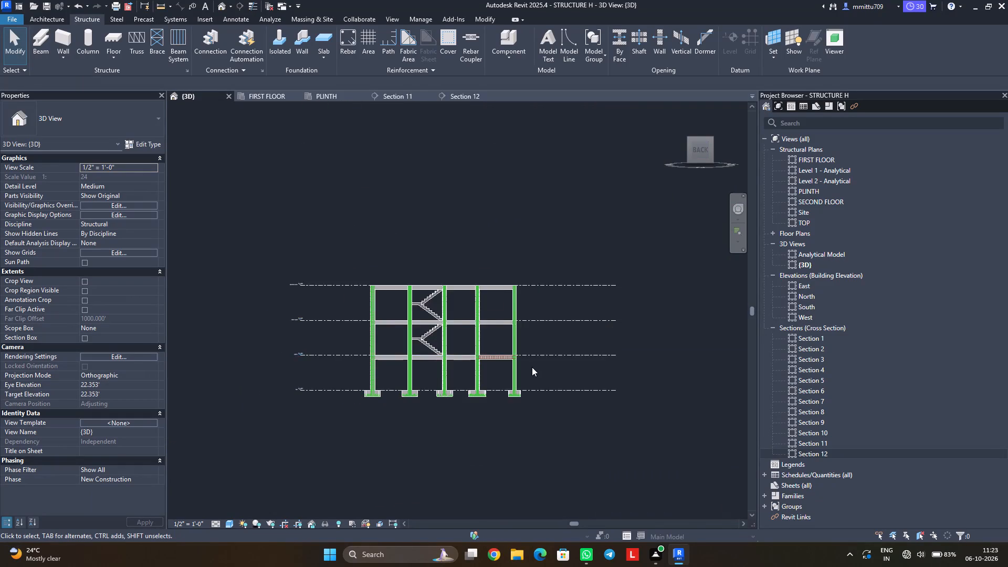
scroll(532, 367, "up", 2)
scroll(511, 368, "down", 1)
scroll(499, 368, "up", 4)
scroll(495, 359, "down", 1)
scroll(495, 359, "up", 6)
scroll(509, 351, "down", 1)
scroll(509, 351, "up", 10)
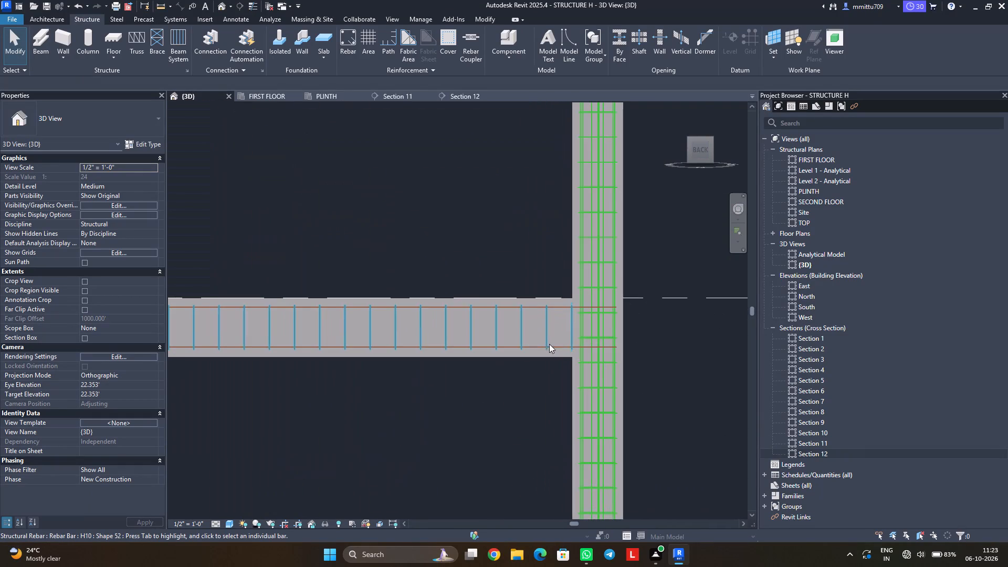
scroll(586, 347, "up", 2)
scroll(586, 347, "down", 1)
scroll(586, 347, "up", 3)
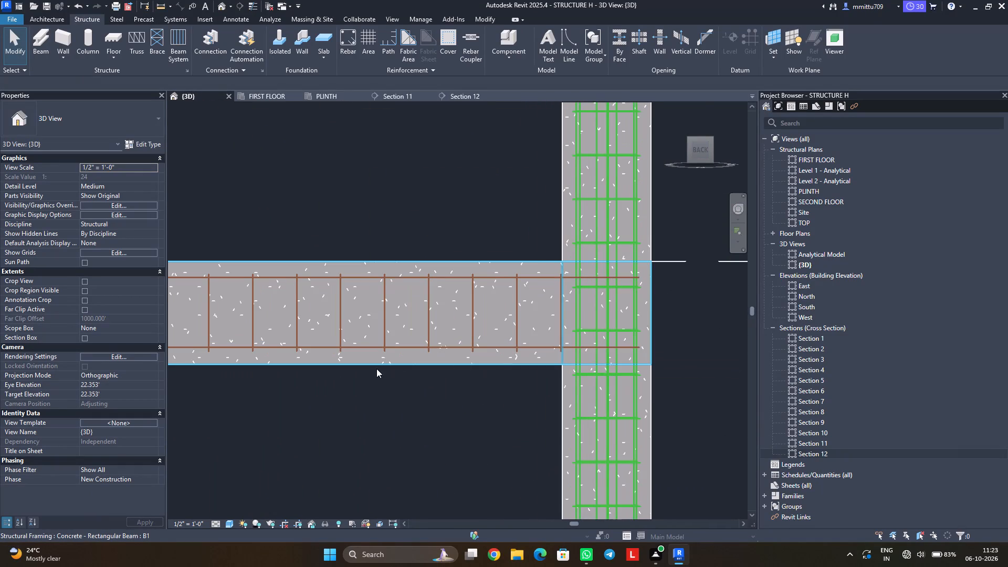
scroll(376, 370, "down", 6)
middle_click_drag(344, 379, 492, 385)
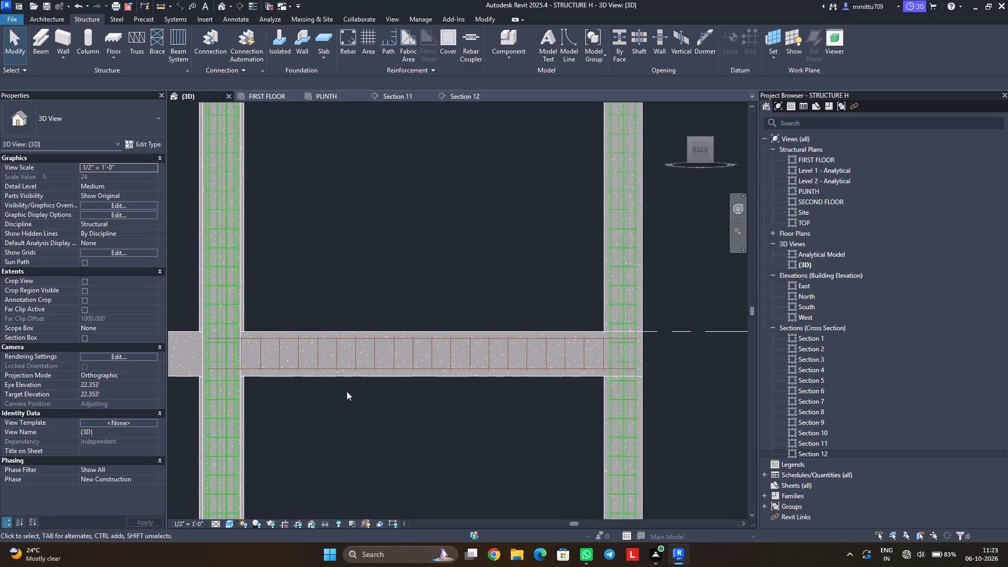
scroll(376, 398, "down", 6)
scroll(377, 398, "up", 1)
scroll(379, 397, "down", 1)
Inspect the whole frame in 3D from several sides, comparing the reinforced plinth beam with the beams that have no rebar.
middle_click_drag(436, 386, 385, 423, "shift")
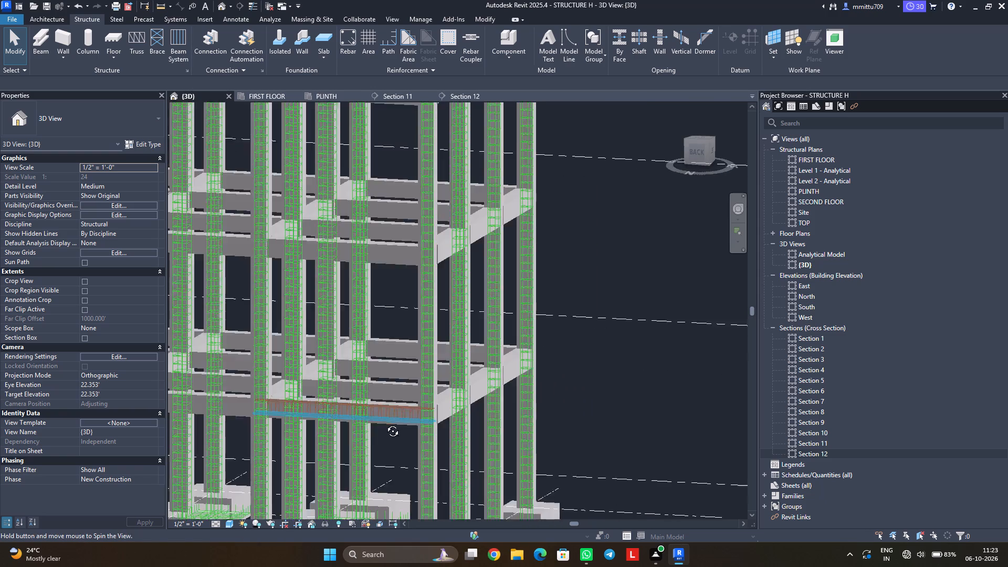
middle_click_drag(385, 423, 363, 426, "shift")
middle_click_drag(363, 414, 470, 350)
middle_click_drag(487, 353, 341, 388)
scroll(363, 358, "down", 3)
scroll(363, 358, "up", 1)
scroll(363, 358, "down", 2)
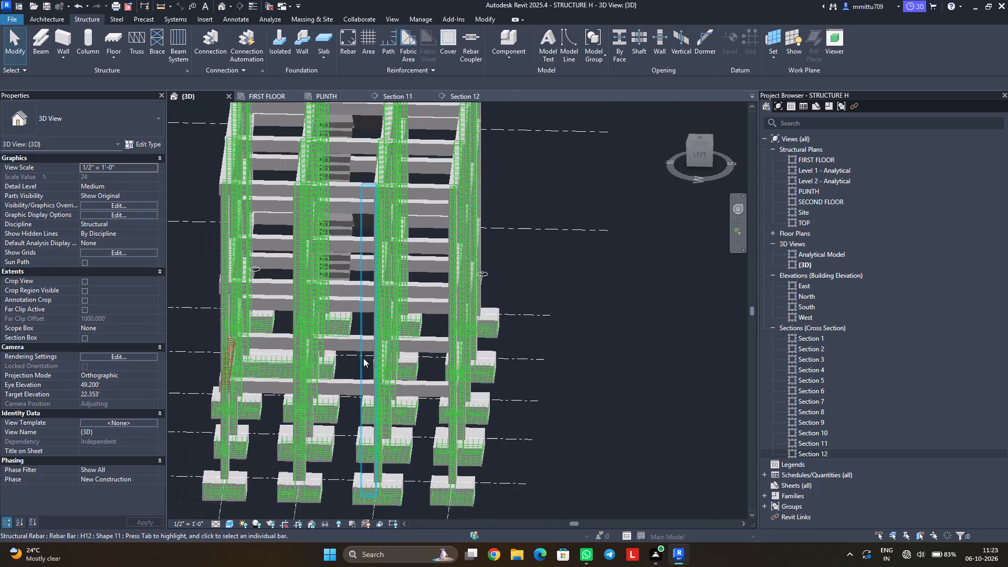
middle_click_drag(322, 387, 270, 383, "shift")
scroll(384, 345, "up", 1, "shift")
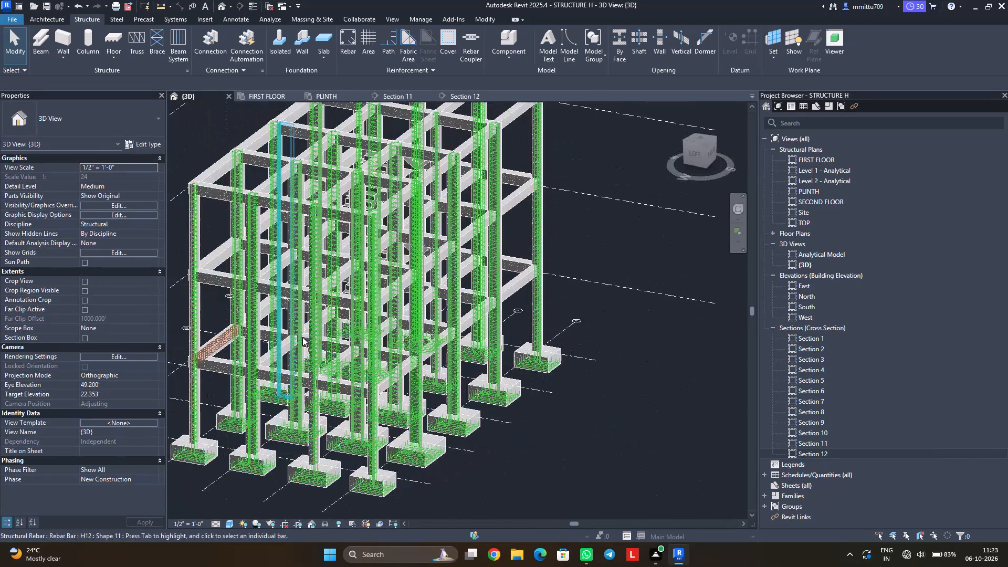
middle_click_drag(313, 337, 340, 388)
middle_click_drag(422, 372, 388, 365)
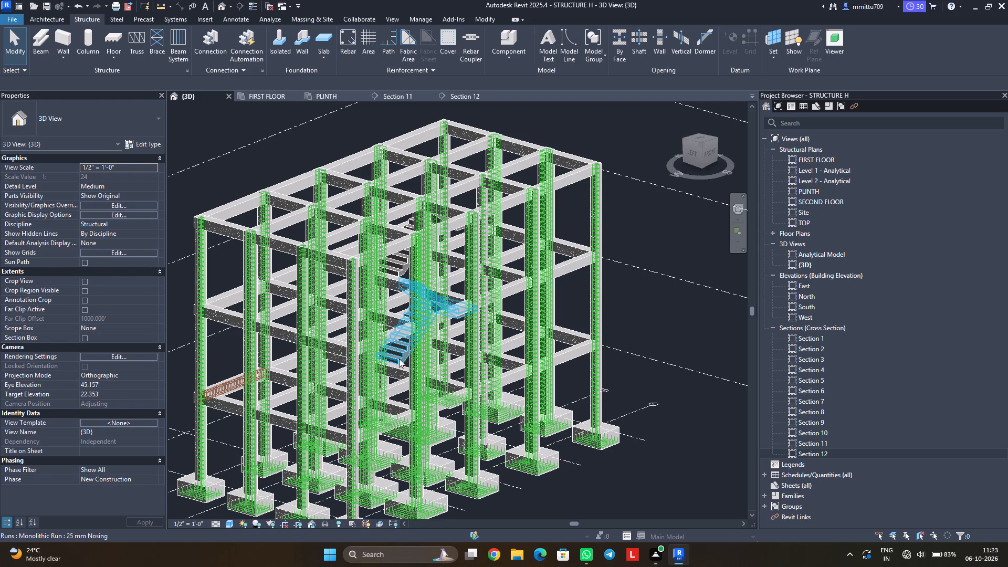
middle_click_drag(376, 405, 351, 412, "shift")
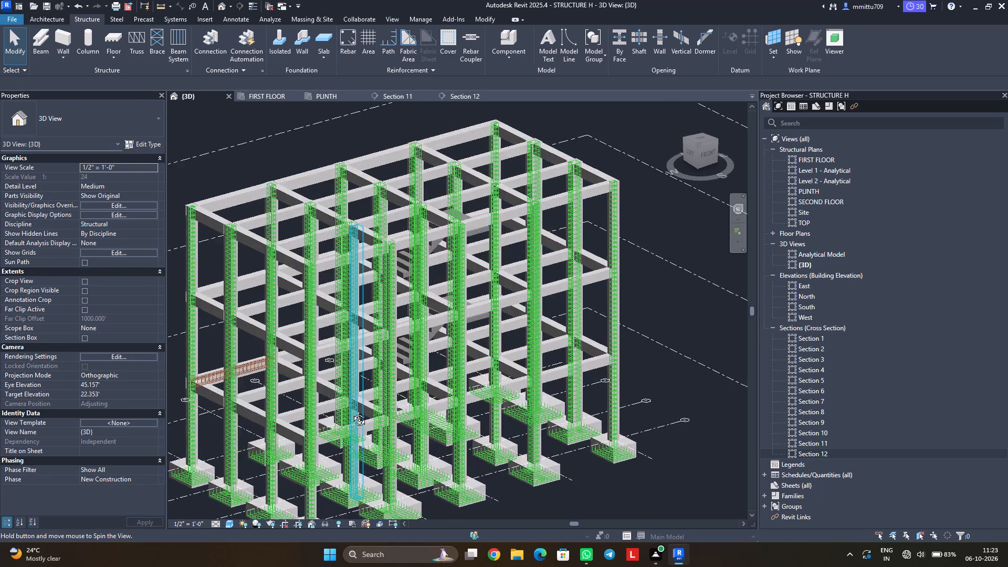
middle_click_drag(351, 412, 528, 394, "shift")
middle_click_drag(472, 381, 459, 383, "shift")
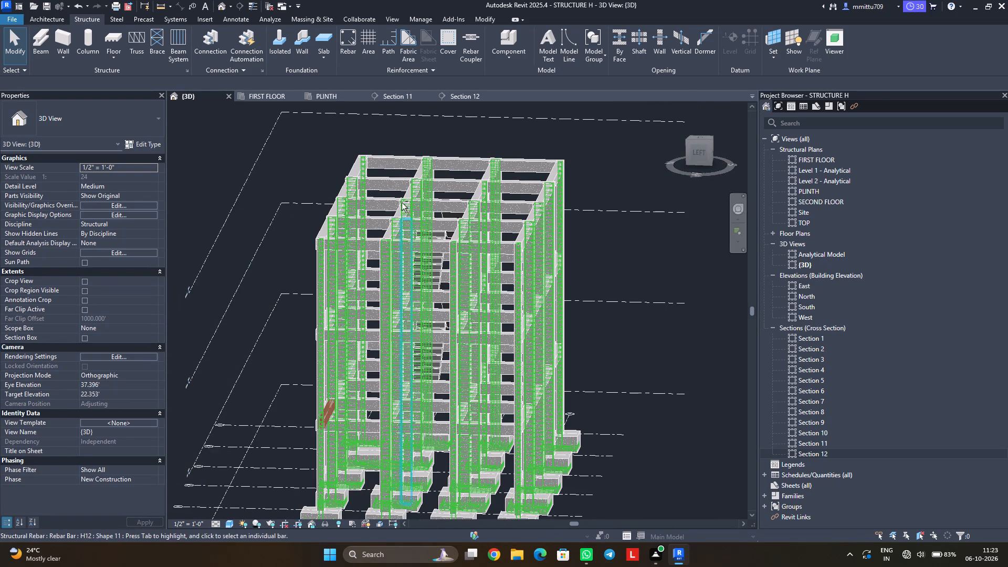
Review the plinth beam's reinforcement in the Section 11 and Section 12 views.
left_click(389, 100)
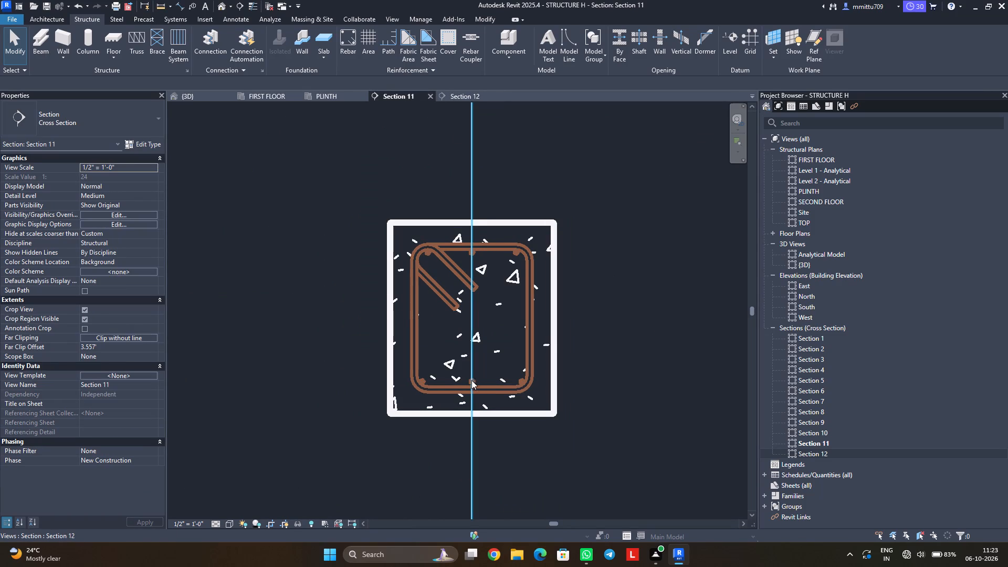
left_click(470, 91)
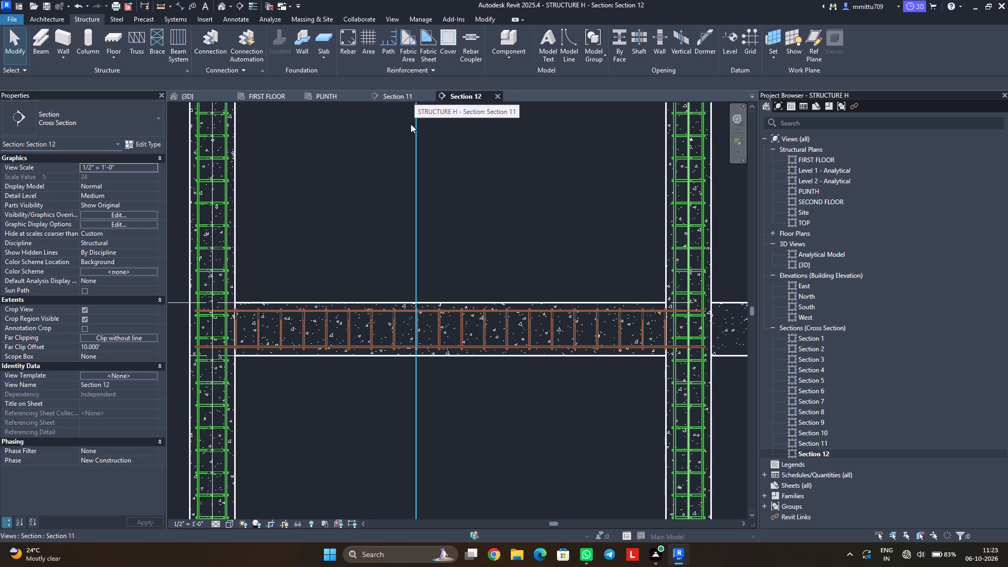
scroll(406, 298, "down", 1)
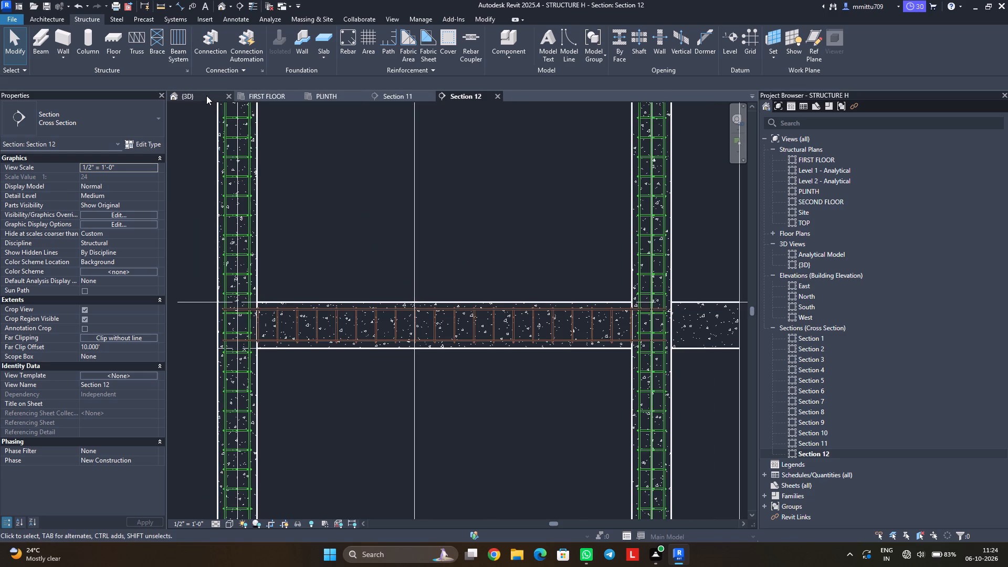
In the {3D} view, select all instances of the plinth beam's H10 rebar to check them, and clear the selection.
left_click(206, 96)
middle_click_drag(357, 435, 514, 432, "shift")
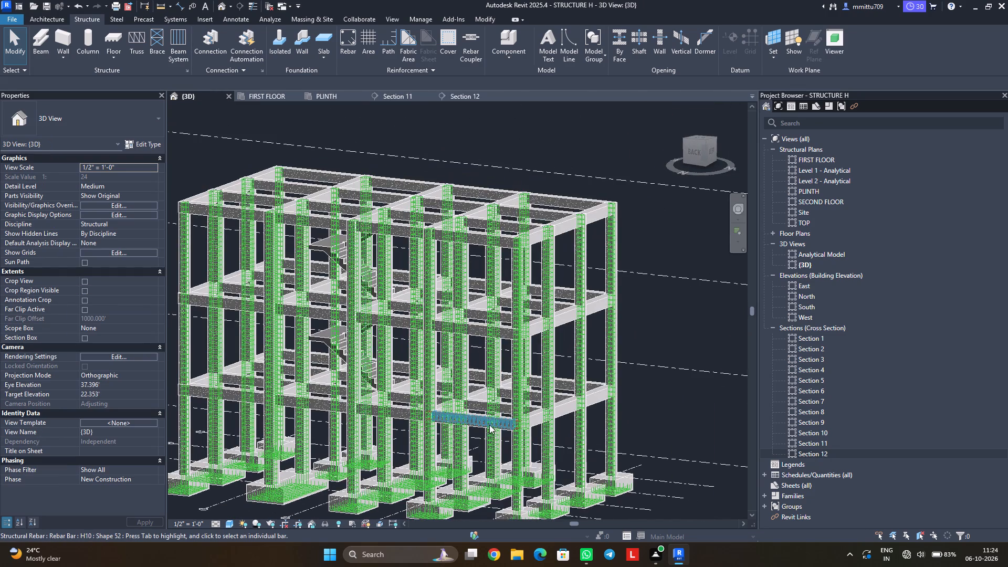
scroll(484, 419, "down", 1)
scroll(484, 419, "up", 4)
scroll(484, 419, "down", 1)
scroll(484, 419, "up", 3)
scroll(484, 419, "down", 1)
scroll(484, 419, "up", 6)
scroll(484, 419, "down", 1)
scroll(484, 419, "up", 2)
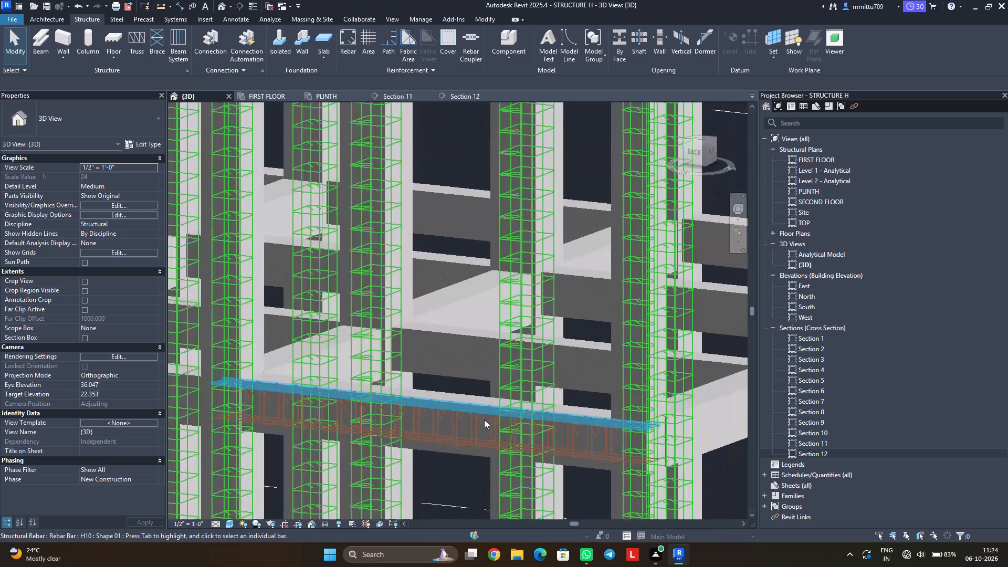
scroll(484, 419, "up", 1)
scroll(484, 419, "down", 1)
scroll(484, 419, "up", 5)
left_click(471, 427)
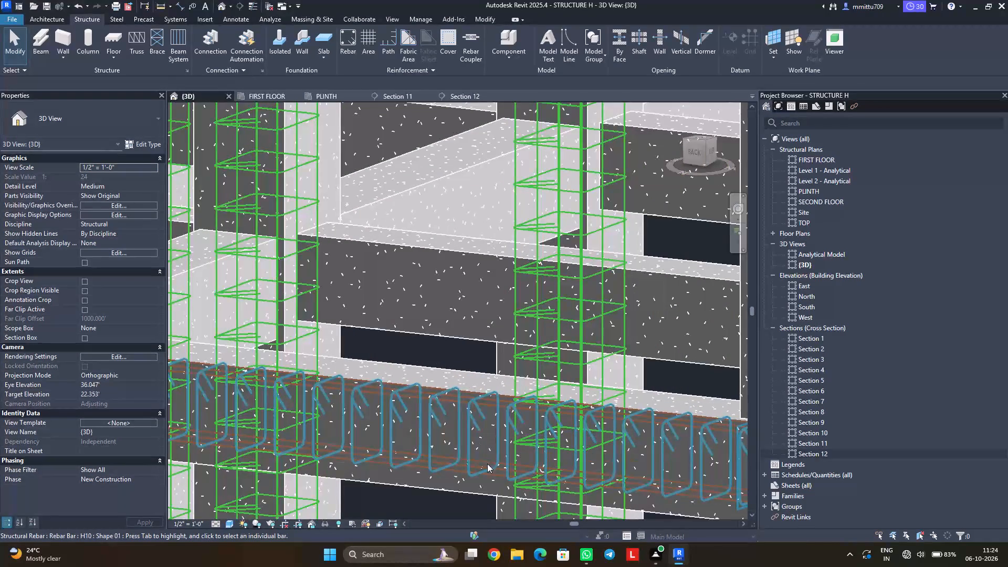
key("s")
key("a")
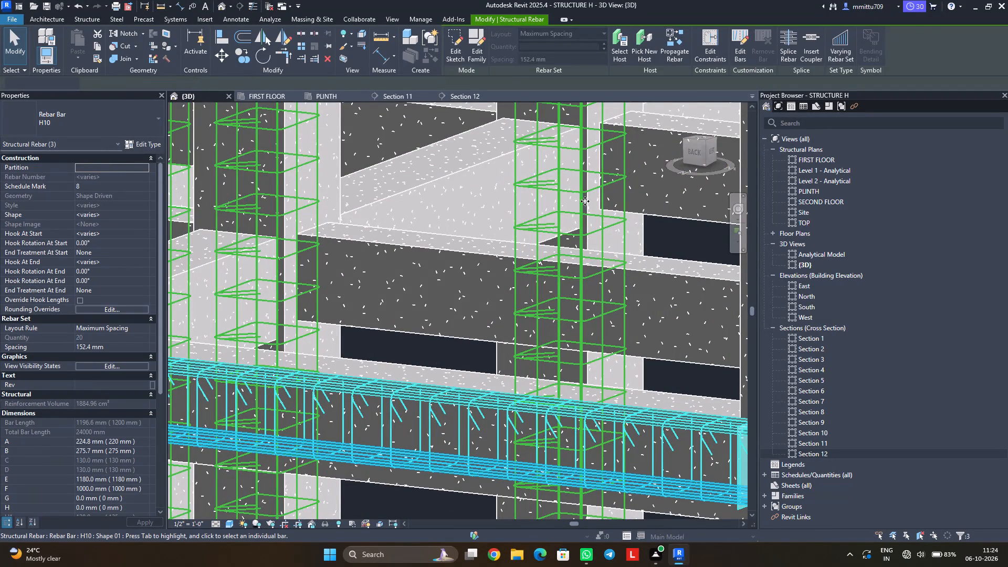
scroll(600, 197, "down", 3)
key("Escape")
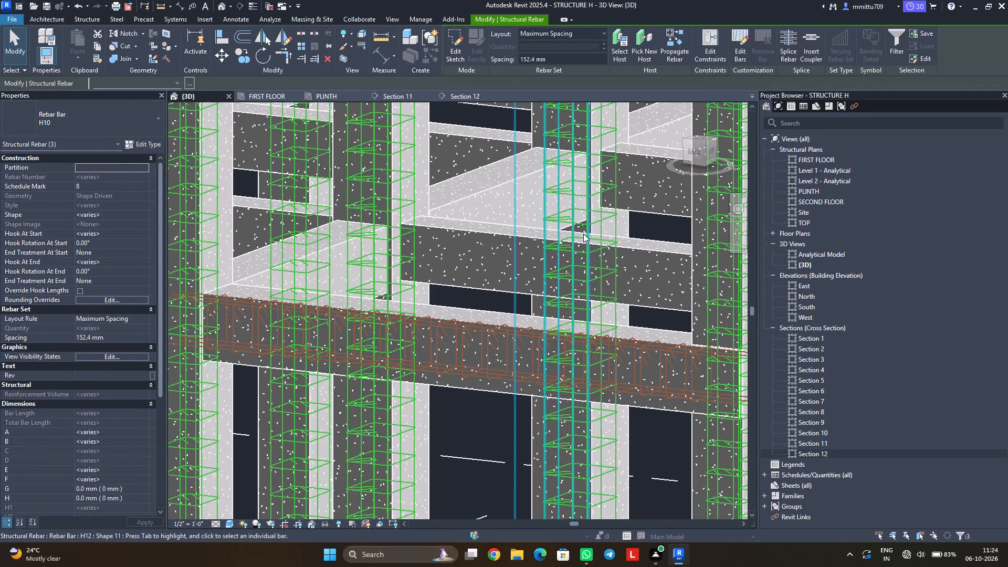
key("Escape")
key("Escape")
Select all instances of beam type B1 and review where they occur in the {3D} view and the PLINTH plan.
left_click(507, 312)
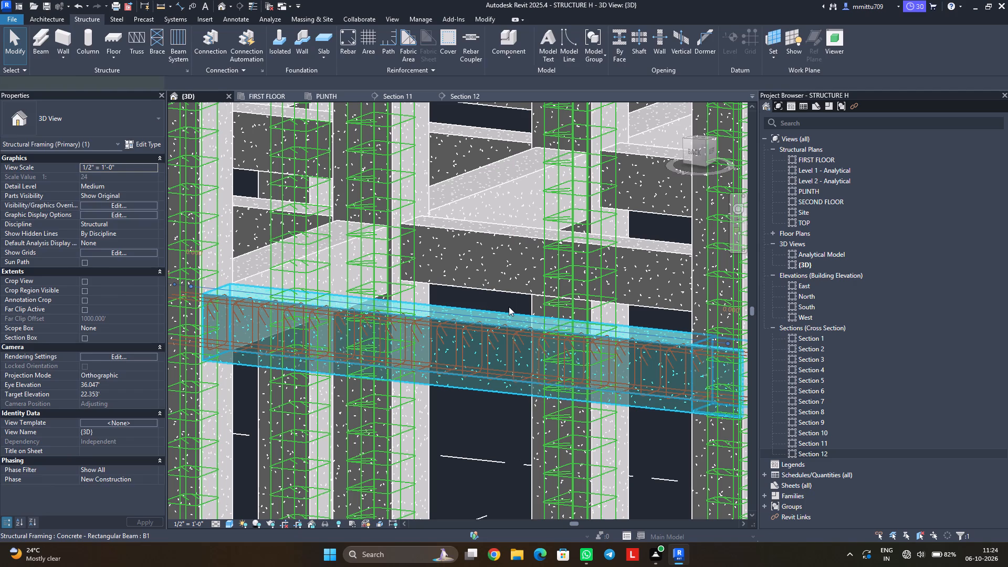
type("SA")
scroll(509, 307, "down", 5)
scroll(509, 307, "up", 1)
scroll(509, 307, "down", 2)
scroll(509, 307, "up", 2)
scroll(509, 307, "down", 7)
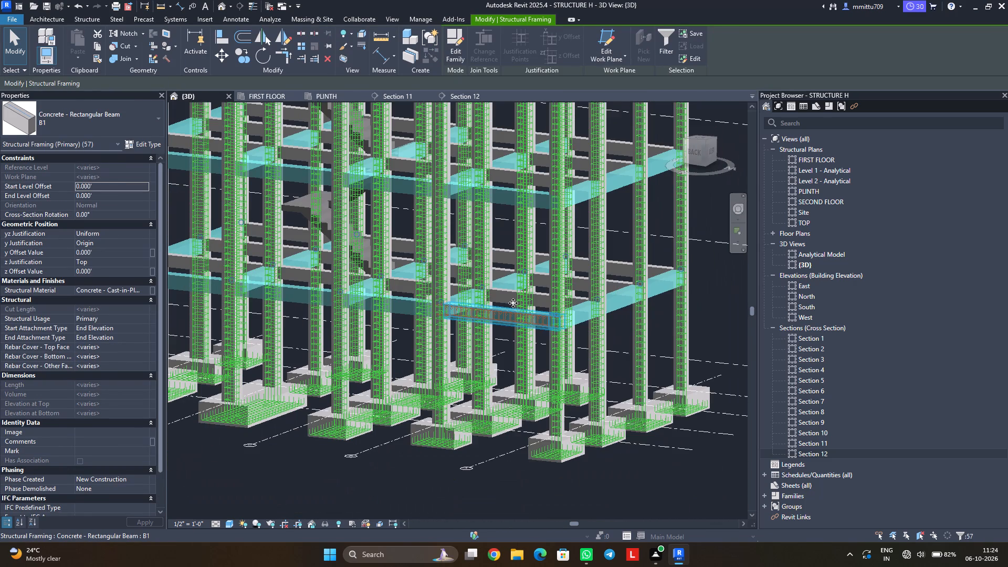
scroll(513, 303, "up", 1)
scroll(513, 303, "down", 6)
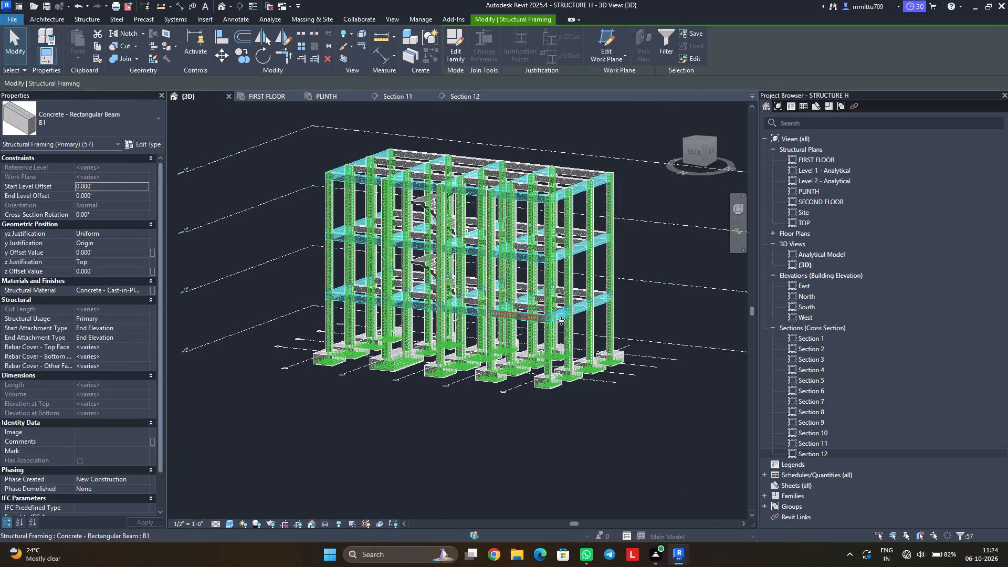
middle_click_drag(570, 316, 535, 320, "shift")
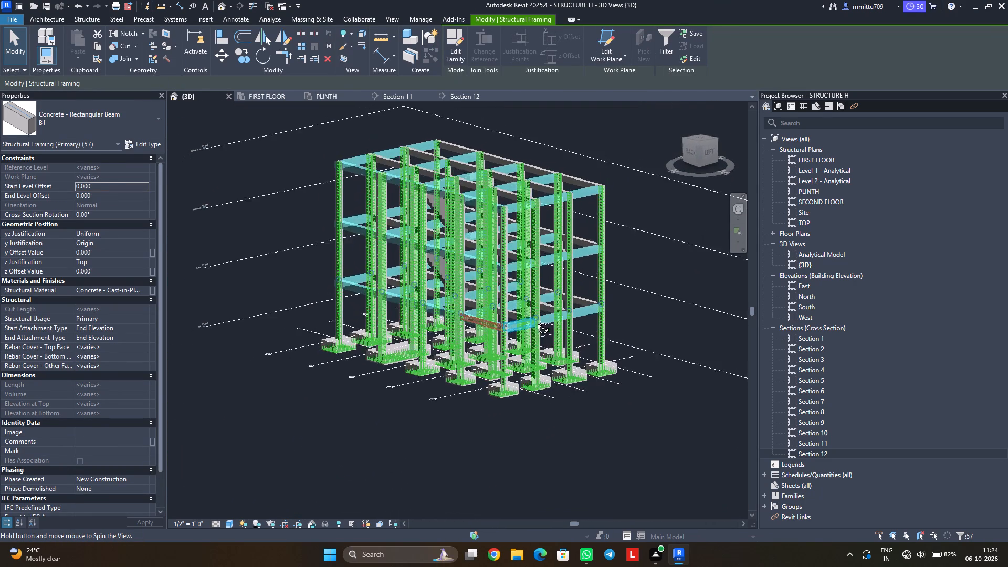
middle_click_drag(535, 320, 589, 365, "shift")
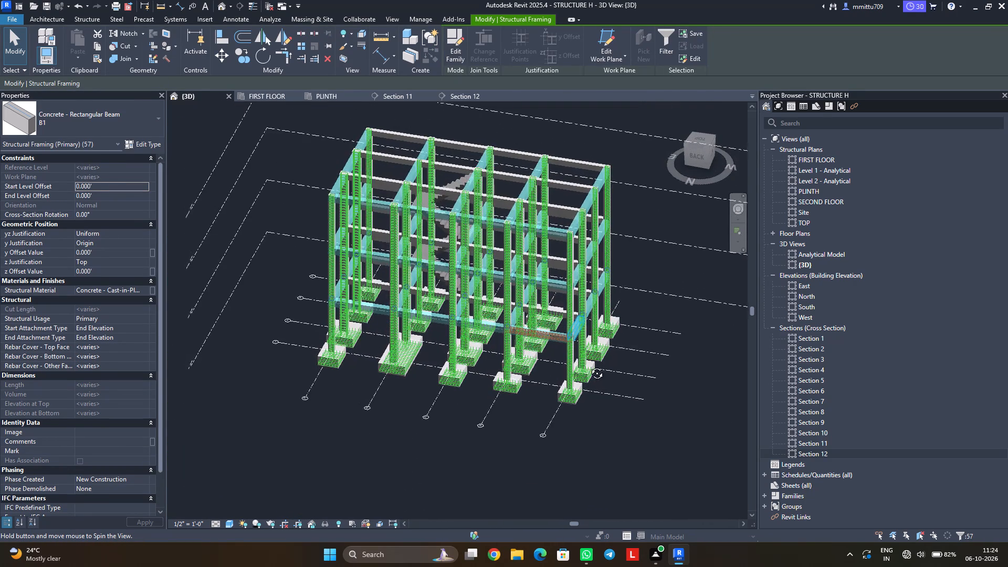
middle_click_drag(589, 365, 476, 338, "shift")
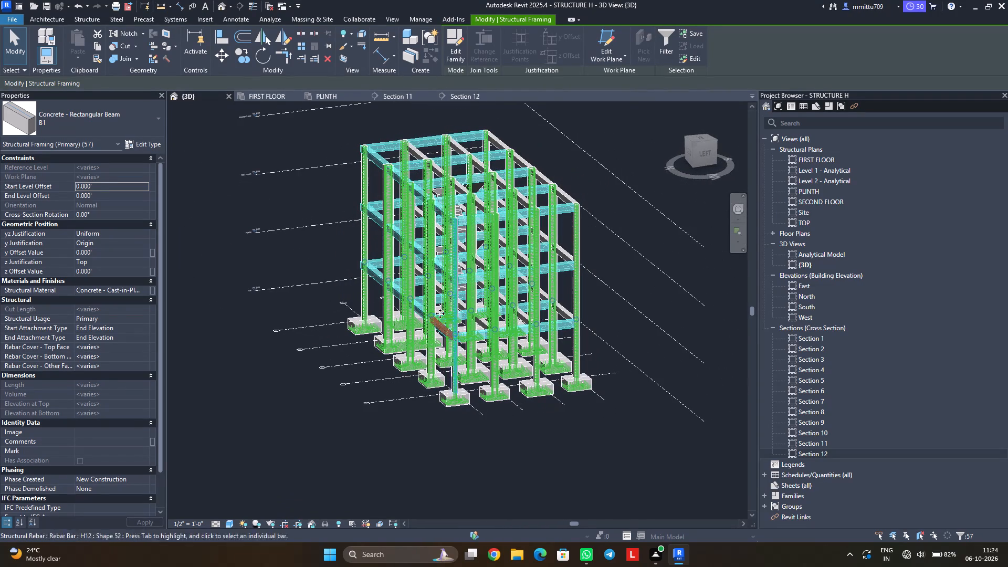
left_click(326, 92)
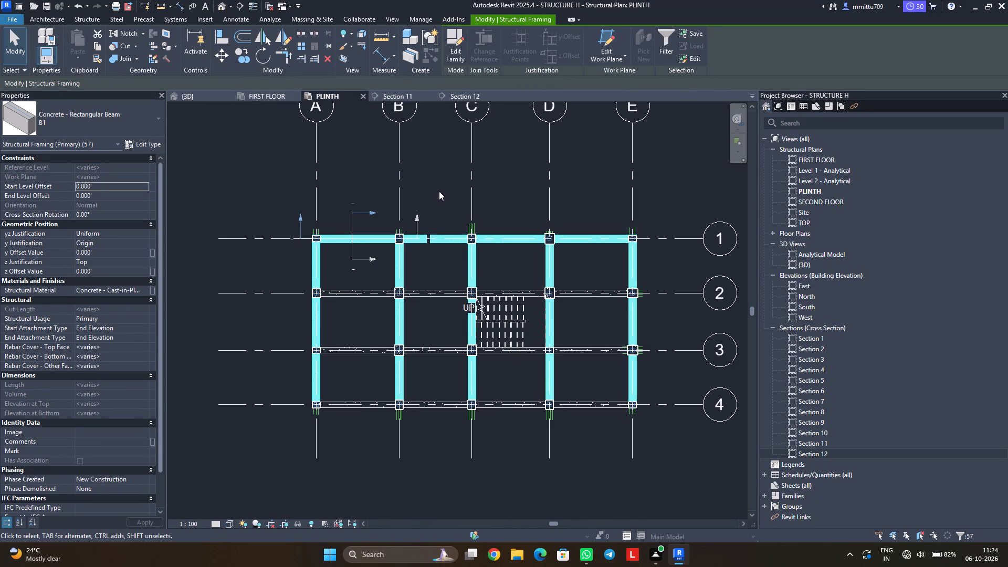
left_click(484, 169)
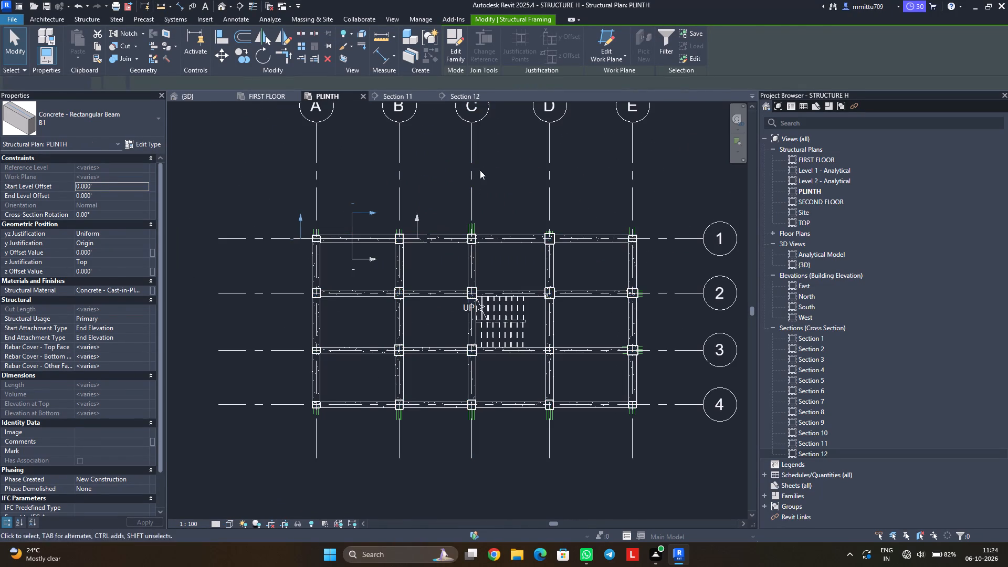
In the PLINTH plan, inspect the B1 beam on grid 1 between grids B and C and the nearby section marks.
scroll(427, 241, "up", 1)
scroll(427, 241, "down", 2)
scroll(428, 240, "up", 1)
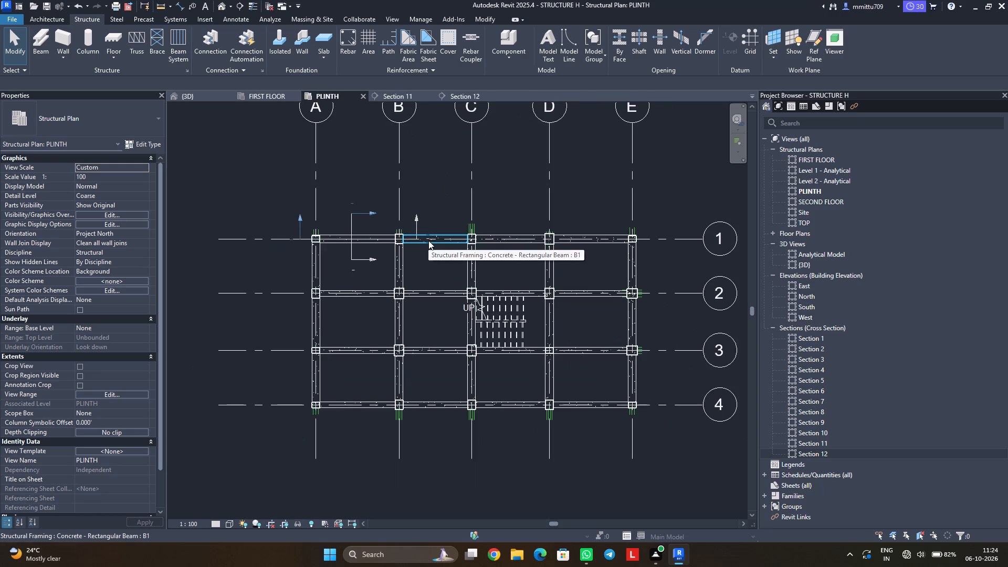
scroll(428, 240, "up", 4)
scroll(418, 246, "down", 1)
scroll(418, 246, "up", 11)
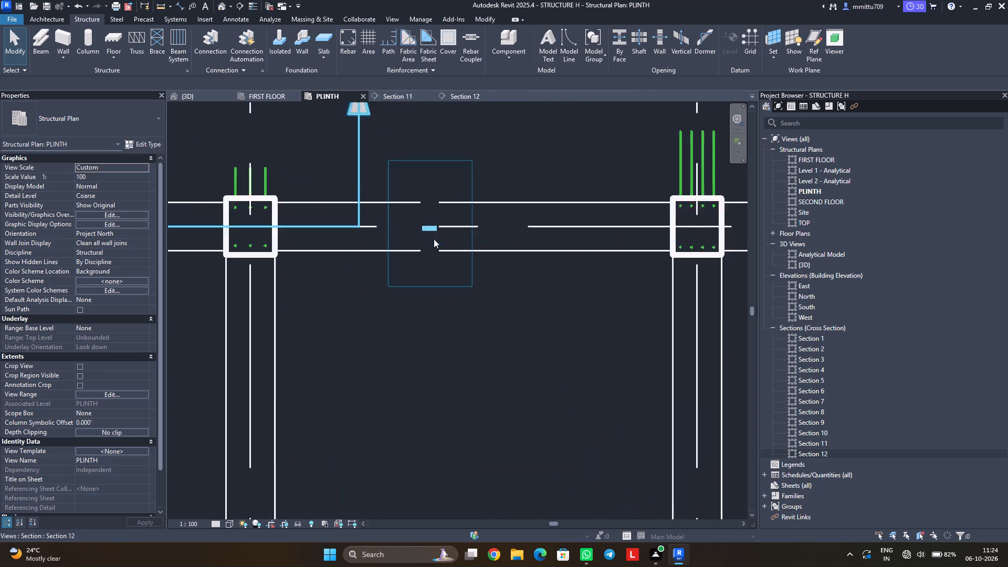
scroll(434, 239, "up", 2)
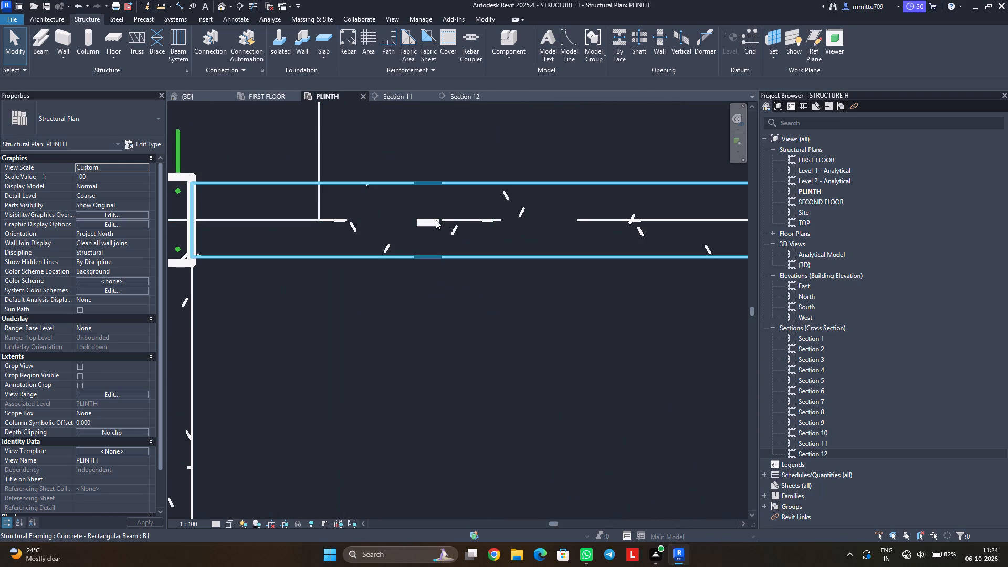
left_click(437, 219)
left_click(420, 304)
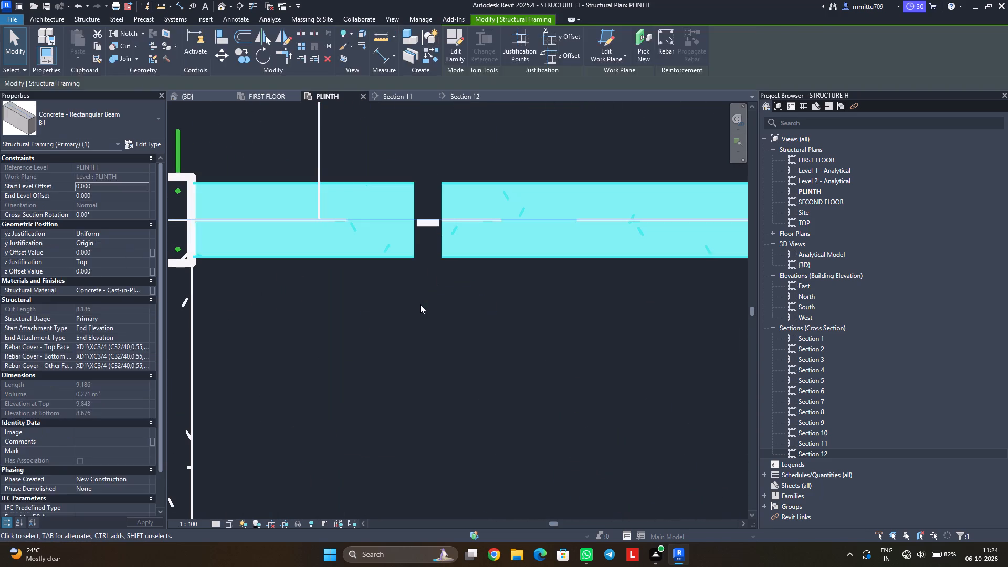
scroll(420, 301, "down", 9)
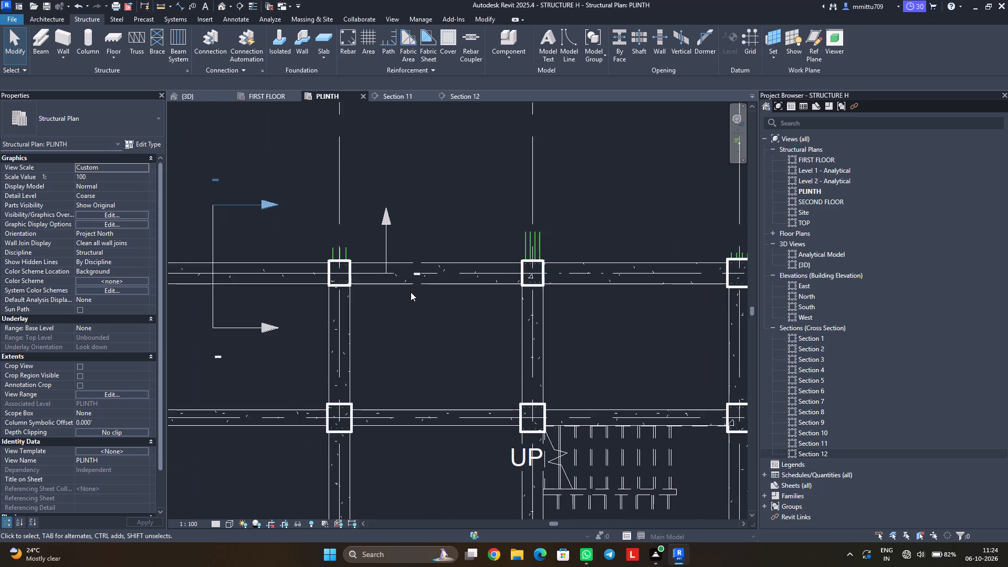
scroll(411, 292, "down", 2)
left_click(411, 284)
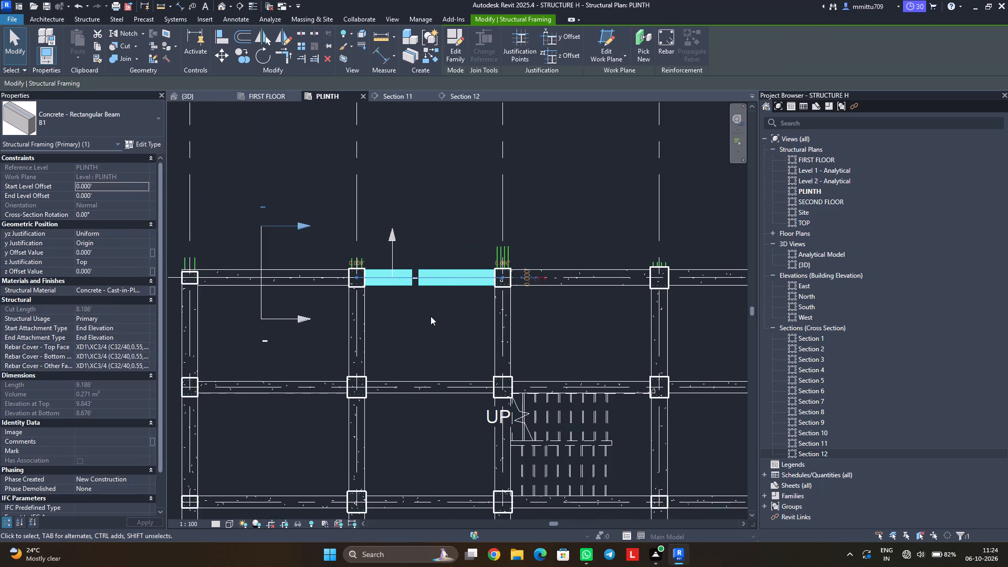
left_click(430, 316)
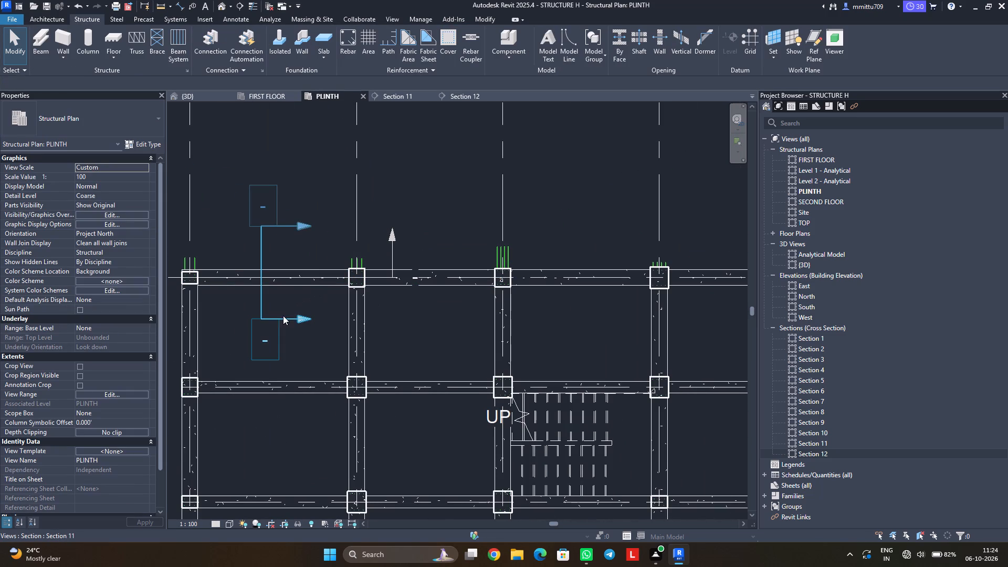
left_click(282, 317)
left_click(329, 333)
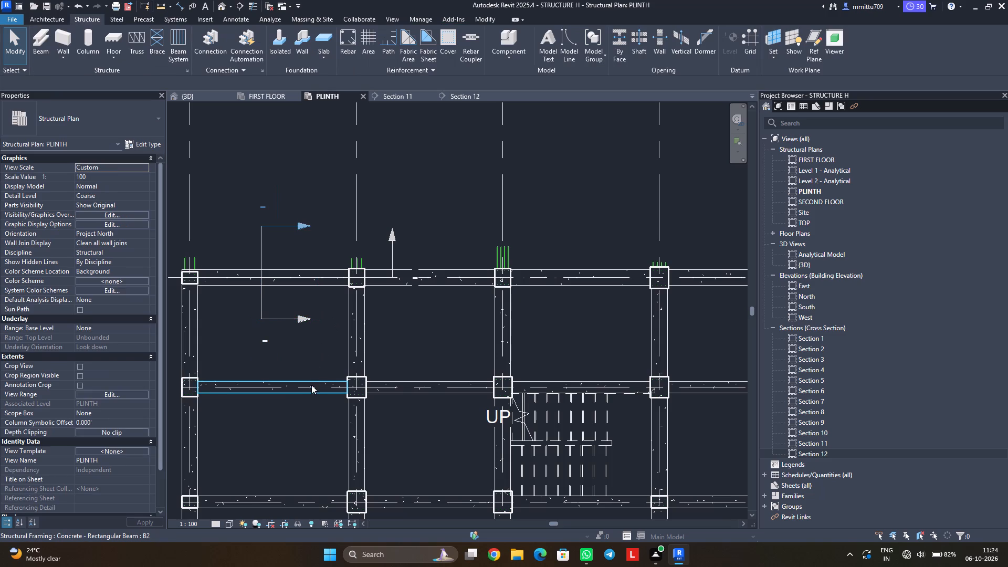
scroll(272, 382, "down", 2)
middle_click_drag(289, 384, 314, 368)
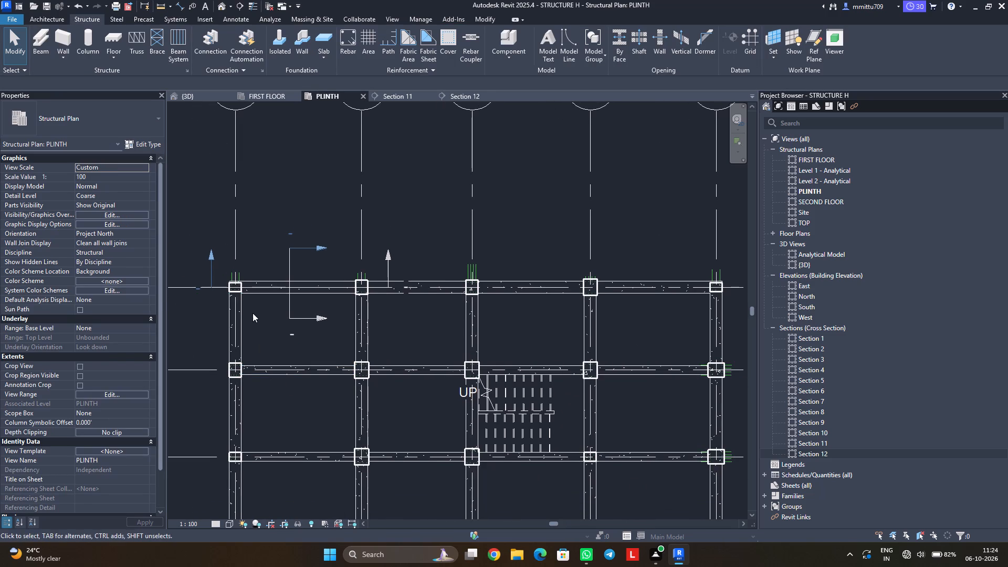
Delete the Section 12 section mark along grid 1 in the PLINTH plan, together with its view.
left_click(208, 269)
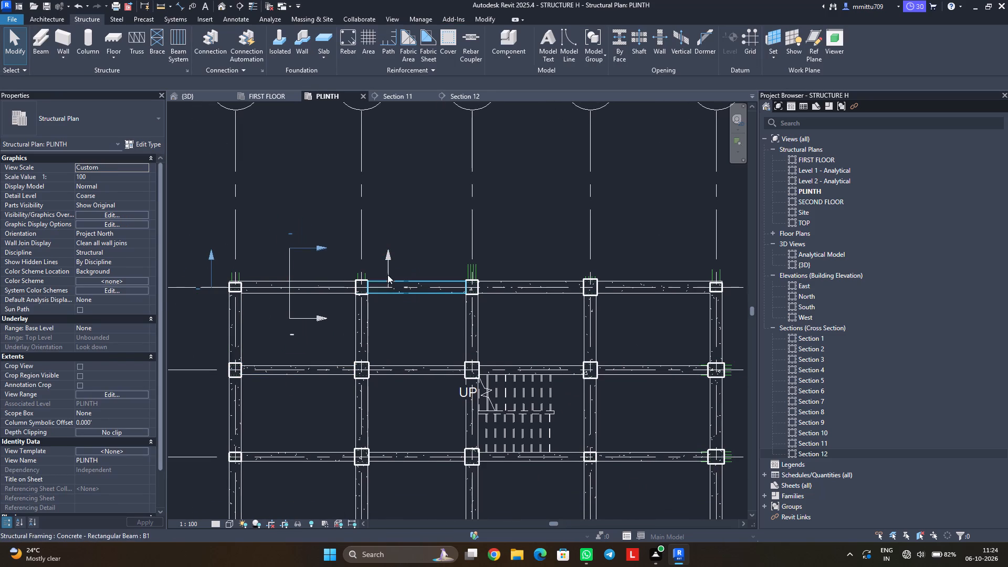
left_click(391, 266)
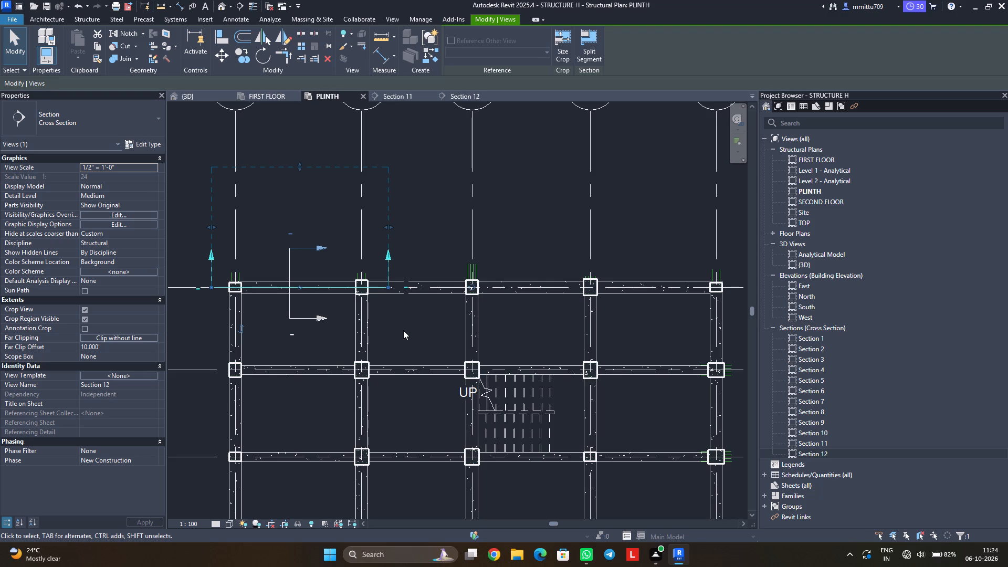
key("Delete")
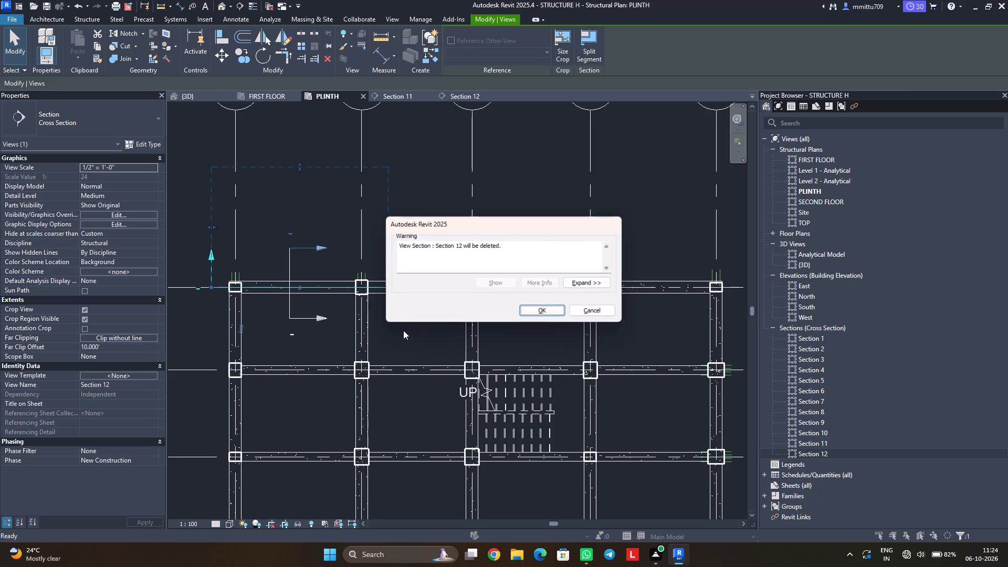
left_click(542, 311)
left_click(417, 314)
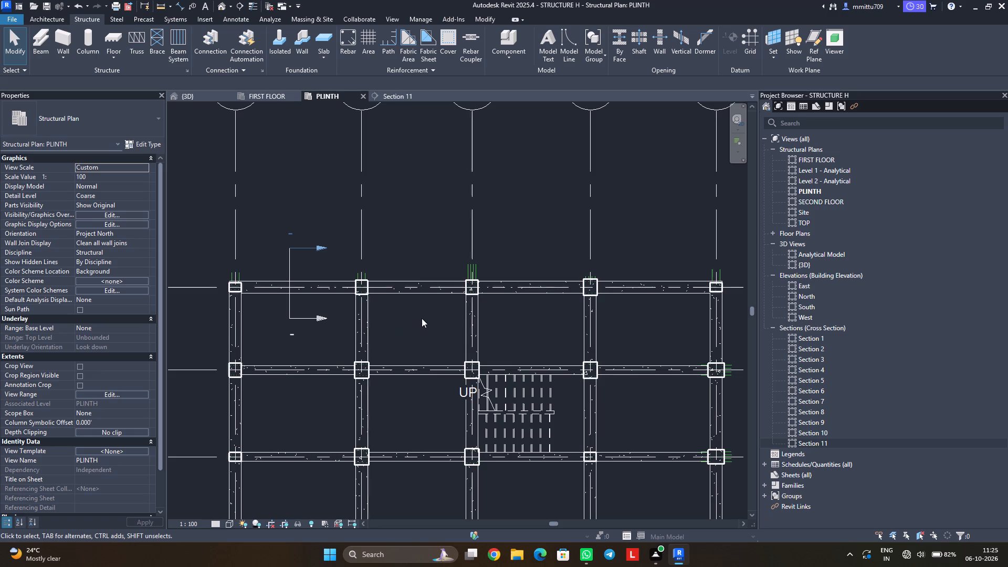
Review the Section 10 and Section 11 views, and return to the PLINTH plan.
double_click(834, 428)
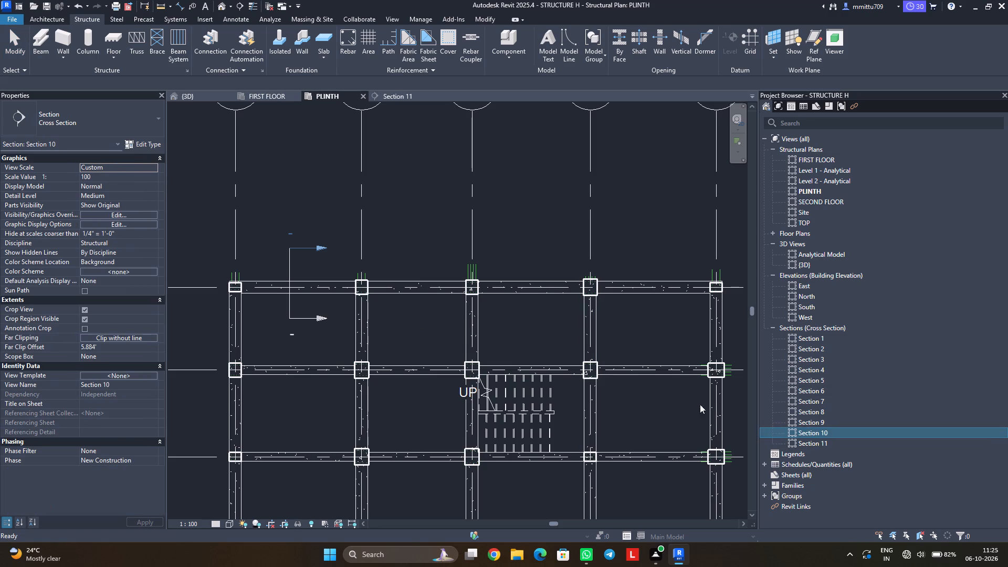
double_click(824, 437)
double_click(824, 444)
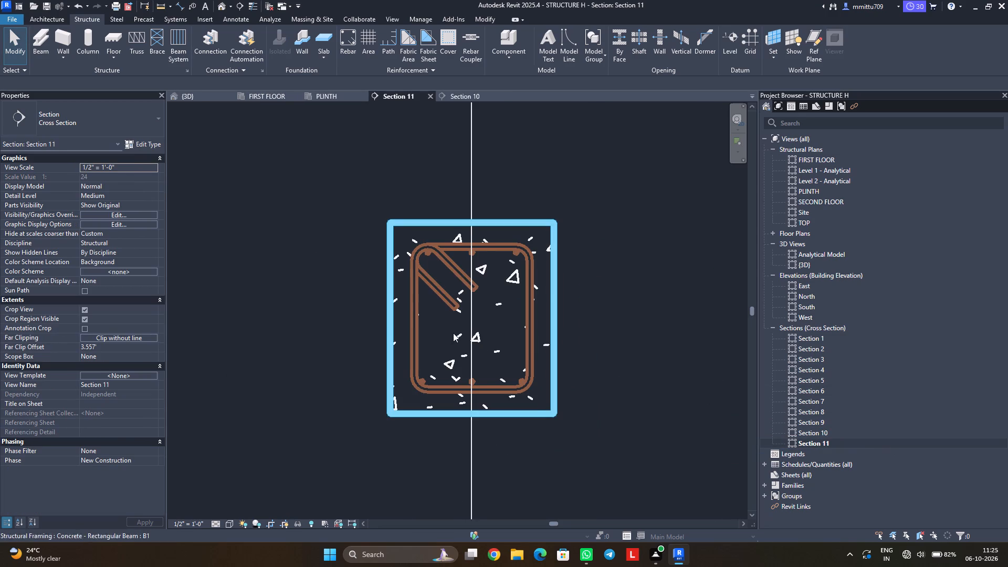
left_click(322, 94)
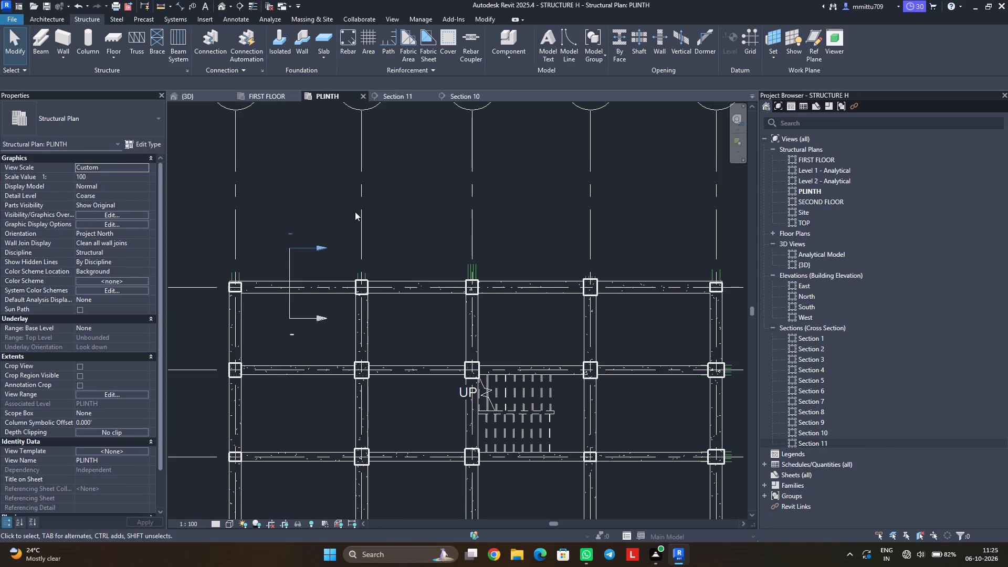
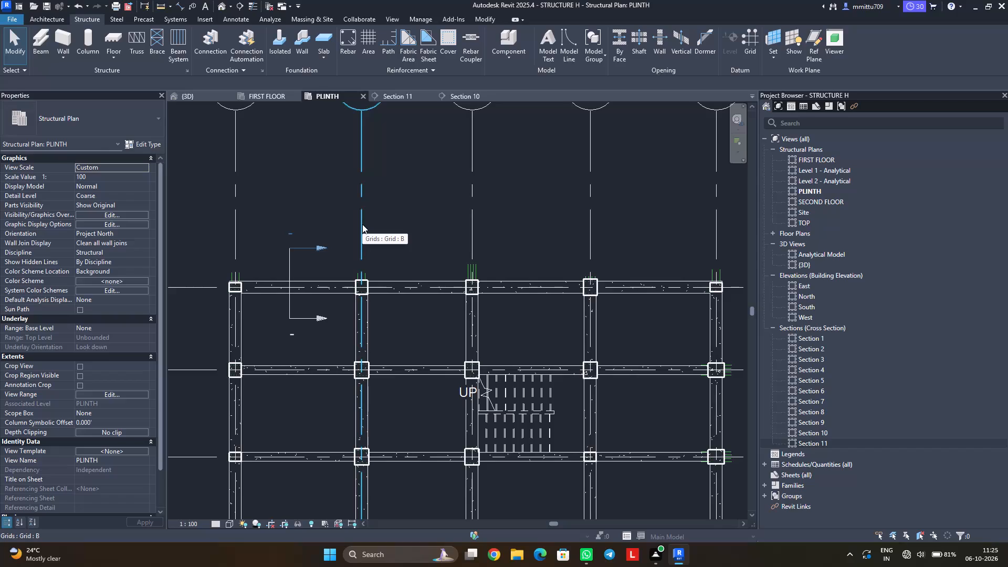
Select all instances of the B1 beam on grid 1 between grids A and B, and review where they occur in the PLINTH plan.
left_click(324, 276)
type("SA")
scroll(391, 343, "down", 5)
scroll(394, 349, "up", 1)
middle_click_drag(390, 366, 393, 316)
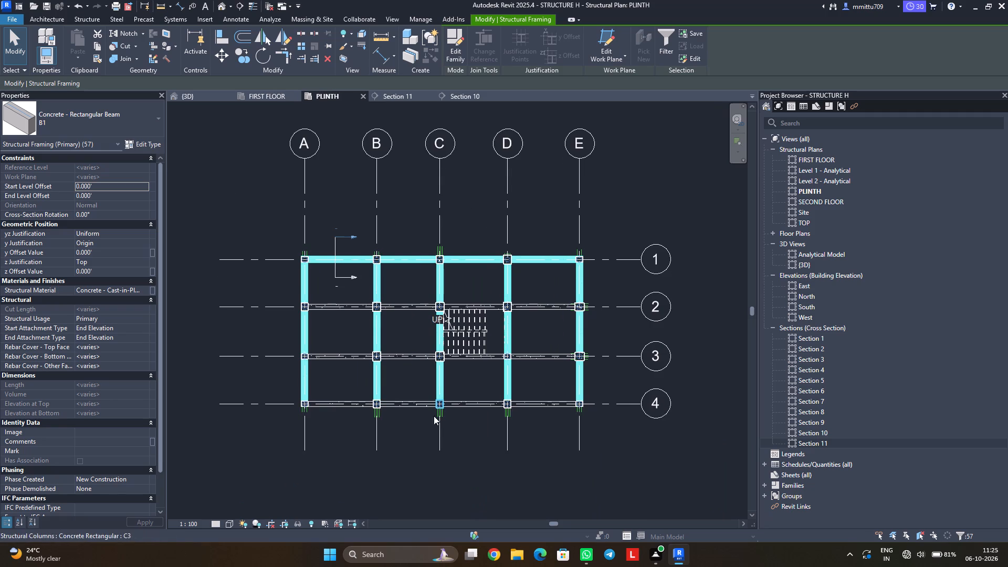
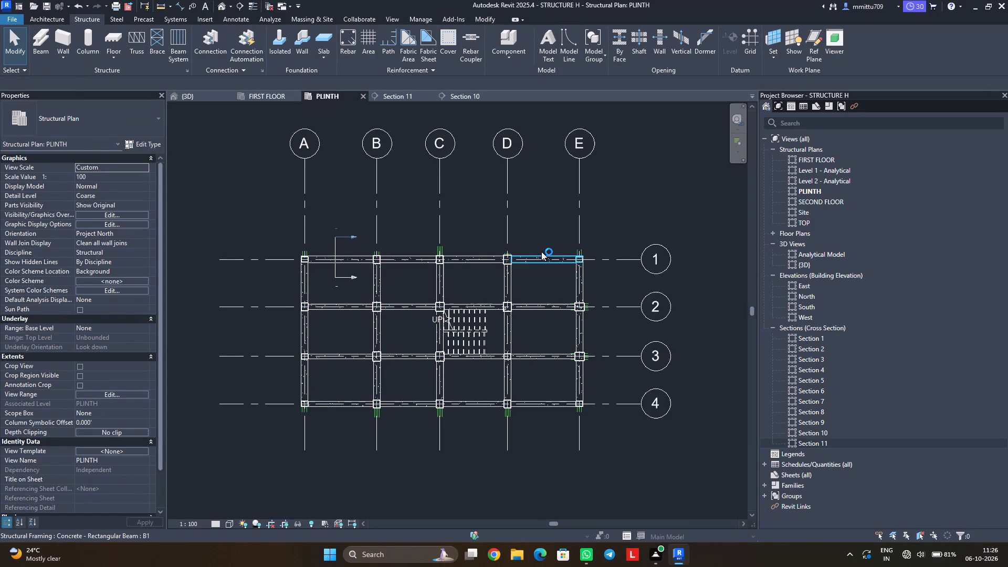
Select all instances of the B1 beam and examine where they occur in the PLINTH plan and the 3D view.
left_click(541, 251)
type("SA")
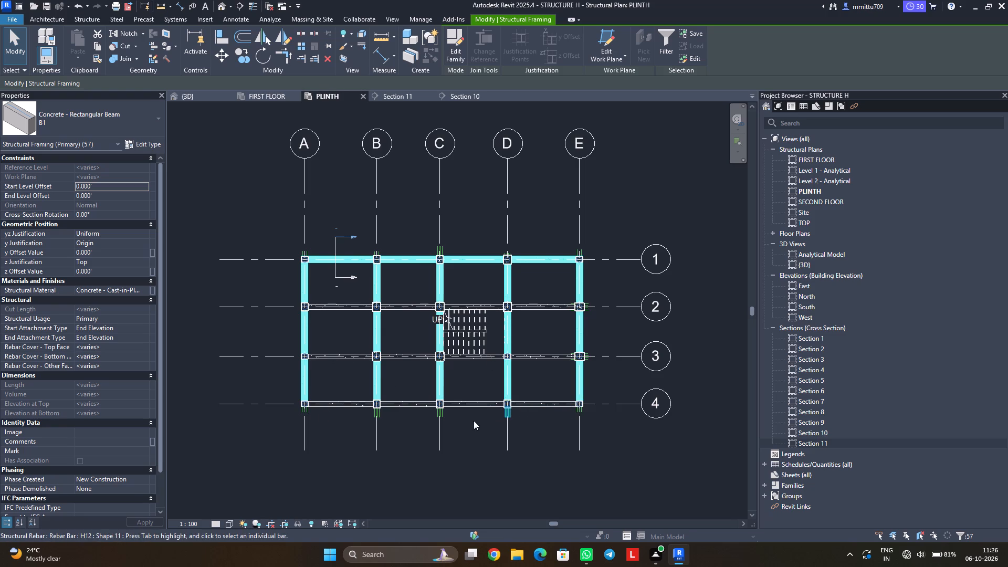
left_click(266, 218)
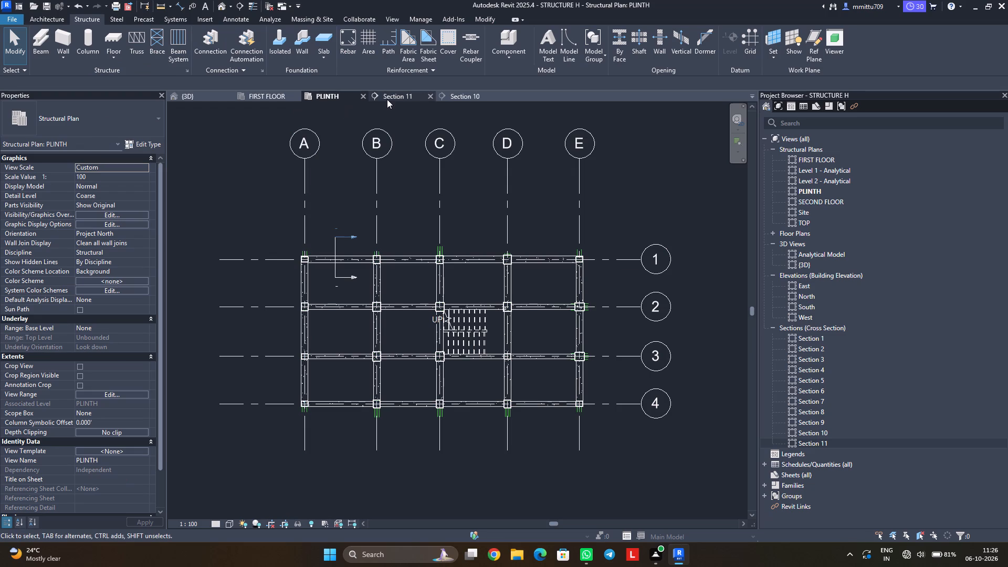
left_click(217, 94)
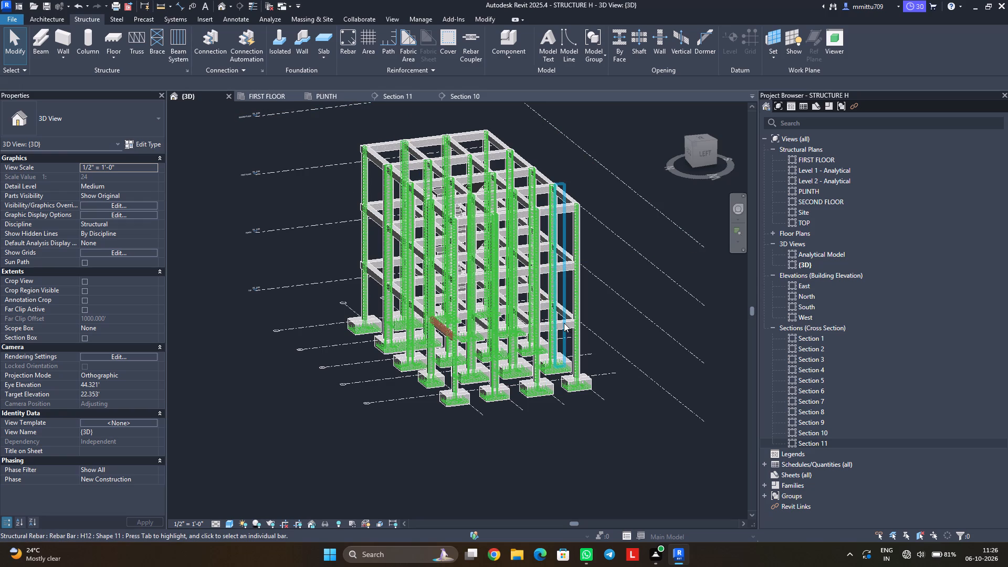
left_click(328, 96)
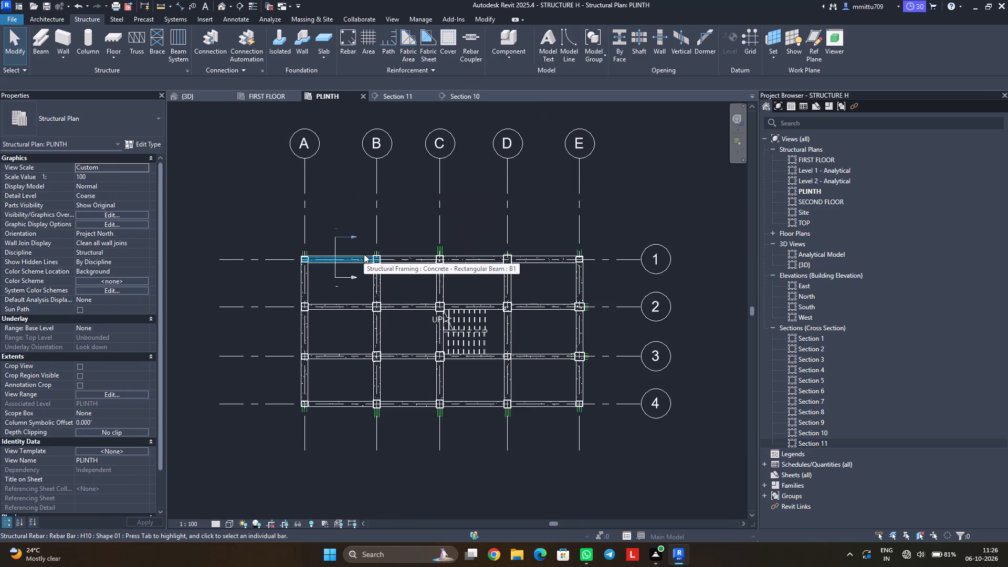
left_click(390, 255)
type("SA")
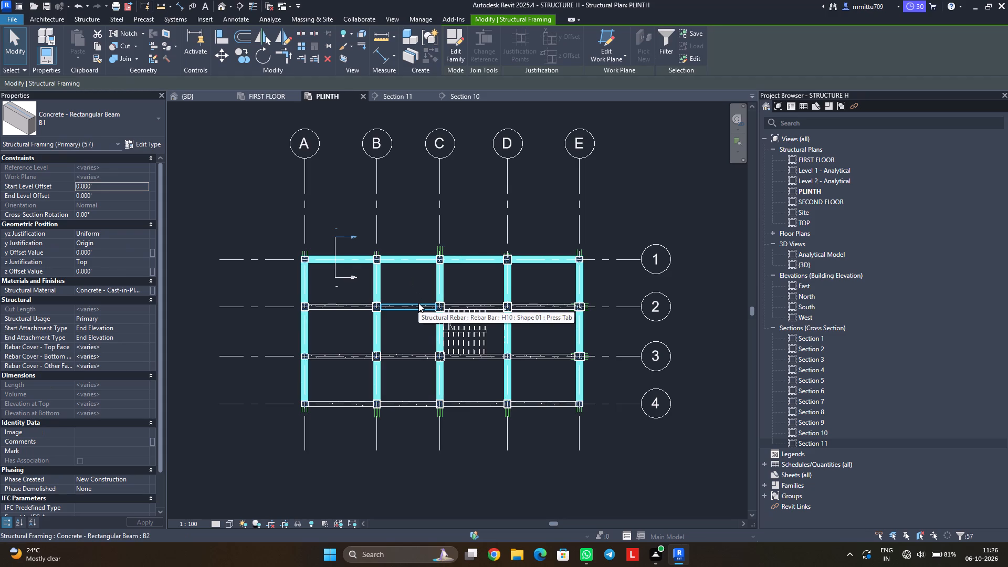
left_click(190, 93)
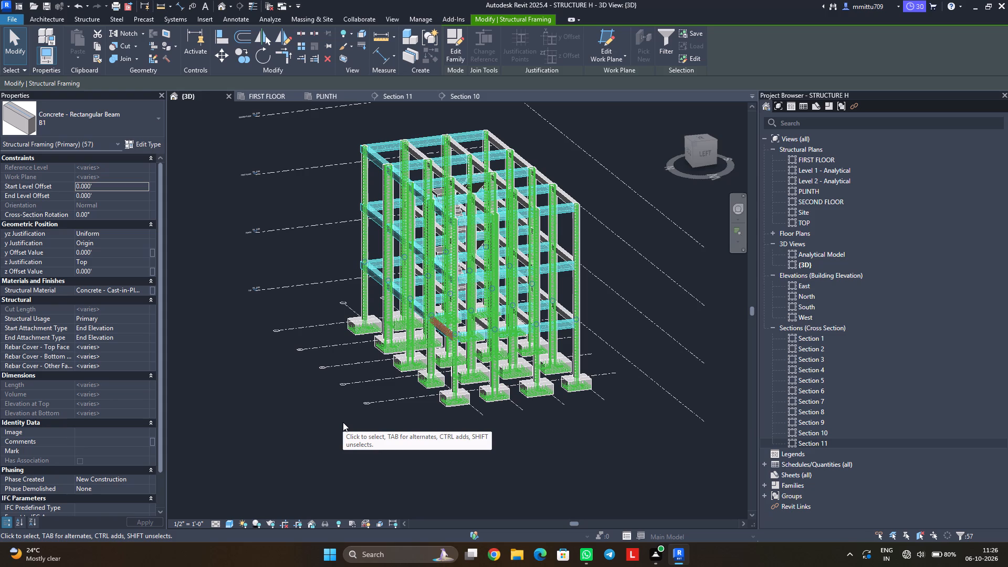
left_click(310, 410)
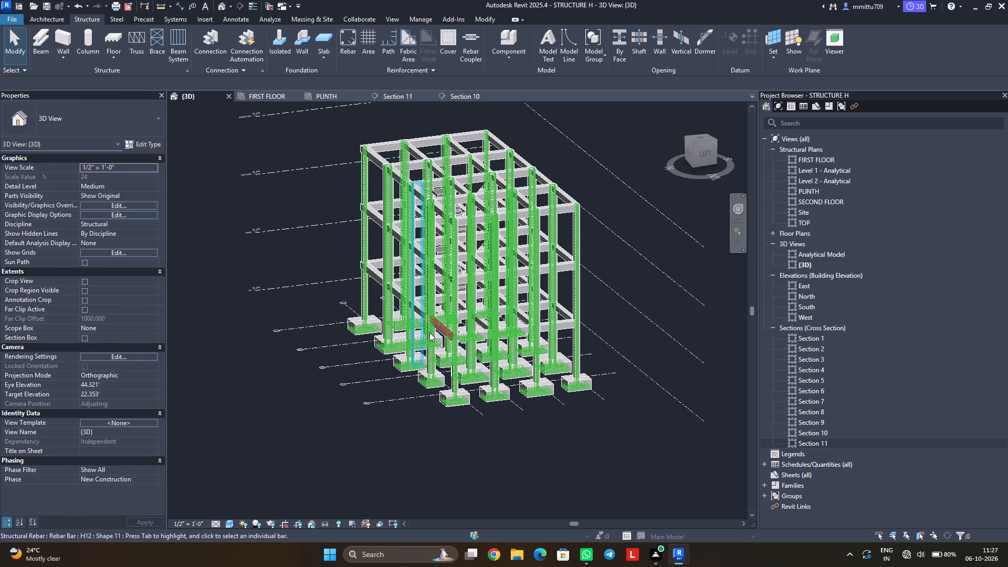
Propagate all H10 bars of the reinforced lowest-level beam on grid 1 to the other three beams in its row, aligned by host.
scroll(442, 325, "down", 2)
scroll(442, 325, "up", 6)
scroll(442, 325, "down", 1)
scroll(442, 325, "up", 1)
scroll(442, 325, "down", 2)
scroll(442, 325, "up", 4)
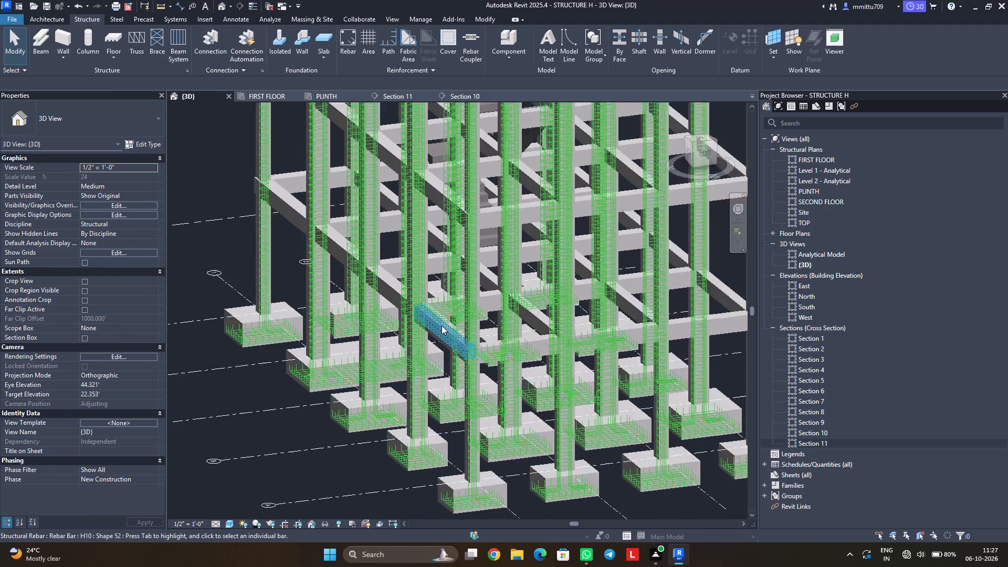
scroll(442, 325, "up", 3)
scroll(442, 325, "down", 1)
scroll(442, 325, "up", 3)
scroll(442, 325, "down", 2)
scroll(442, 325, "up", 2)
scroll(441, 333, "down", 1)
scroll(441, 333, "up", 1)
scroll(441, 333, "down", 1)
scroll(441, 333, "up", 3)
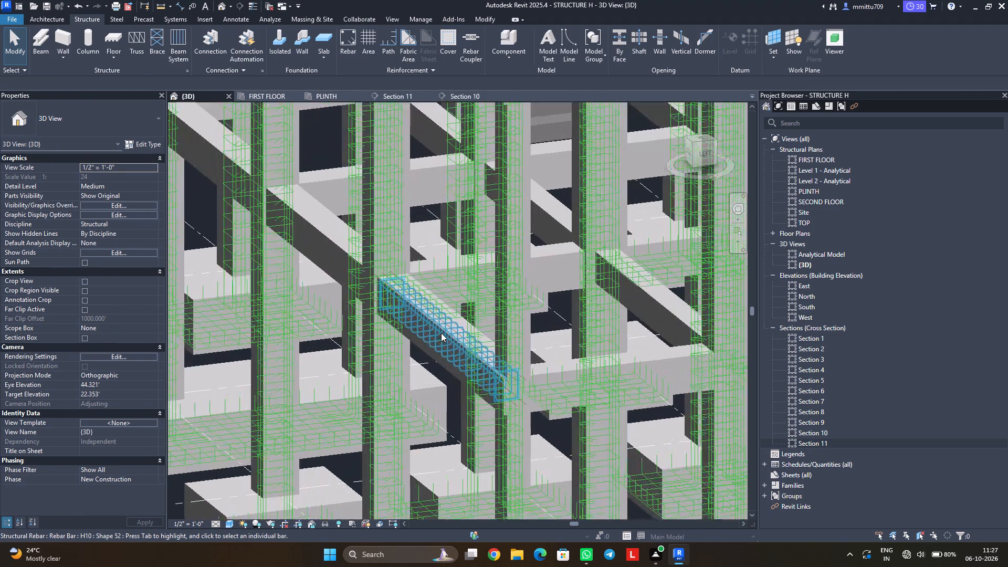
scroll(441, 333, "up", 4)
left_click(438, 339)
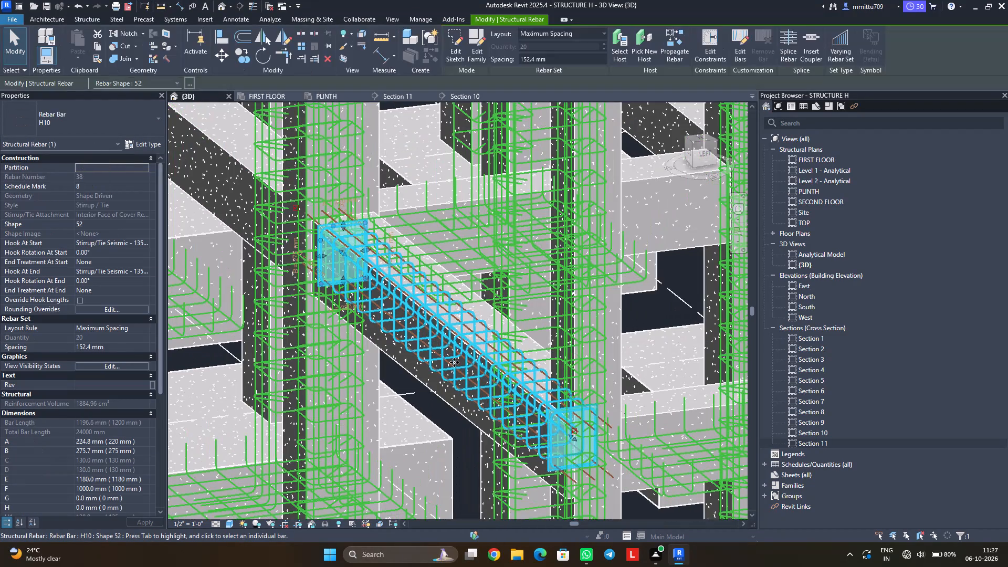
type("SA")
scroll(454, 362, "down", 2)
scroll(451, 356, "up", 1)
scroll(451, 355, "down", 4)
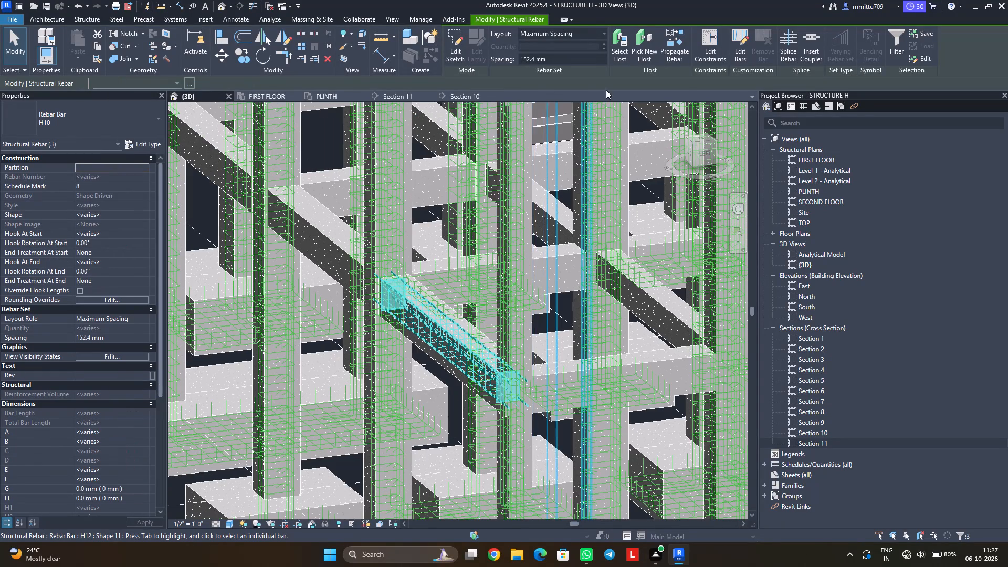
left_click(675, 35)
scroll(476, 318, "down", 2)
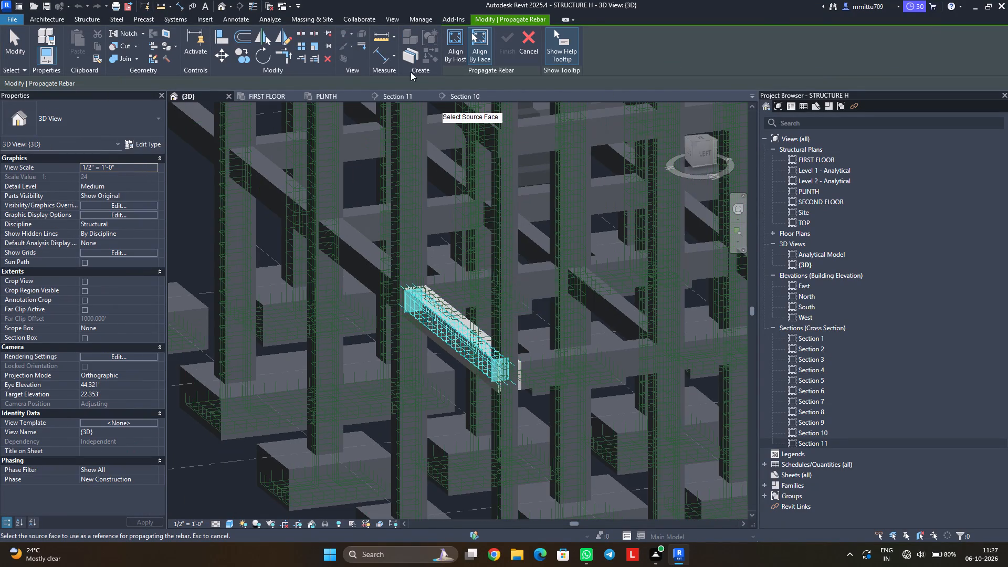
left_click(449, 40)
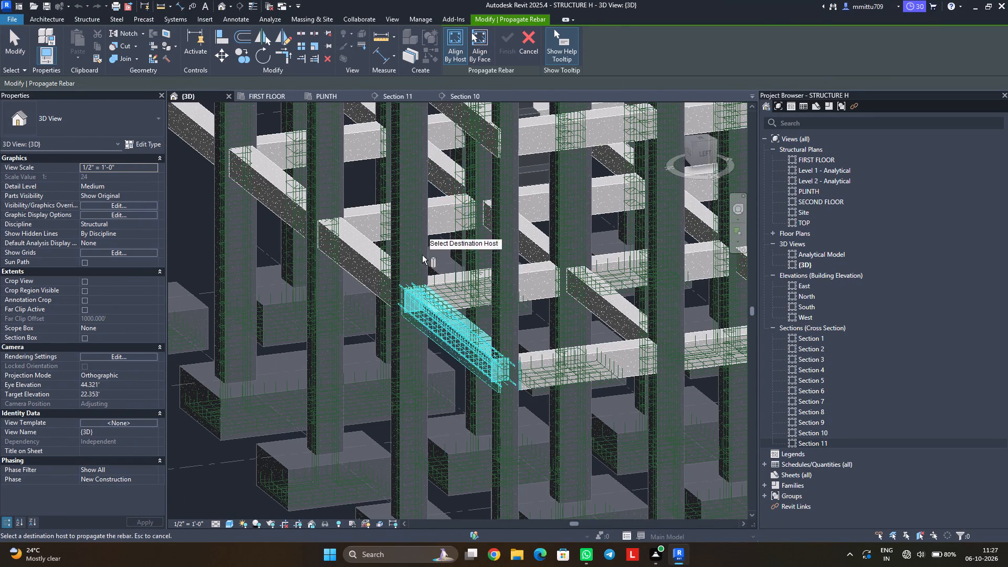
scroll(408, 265, "down", 7)
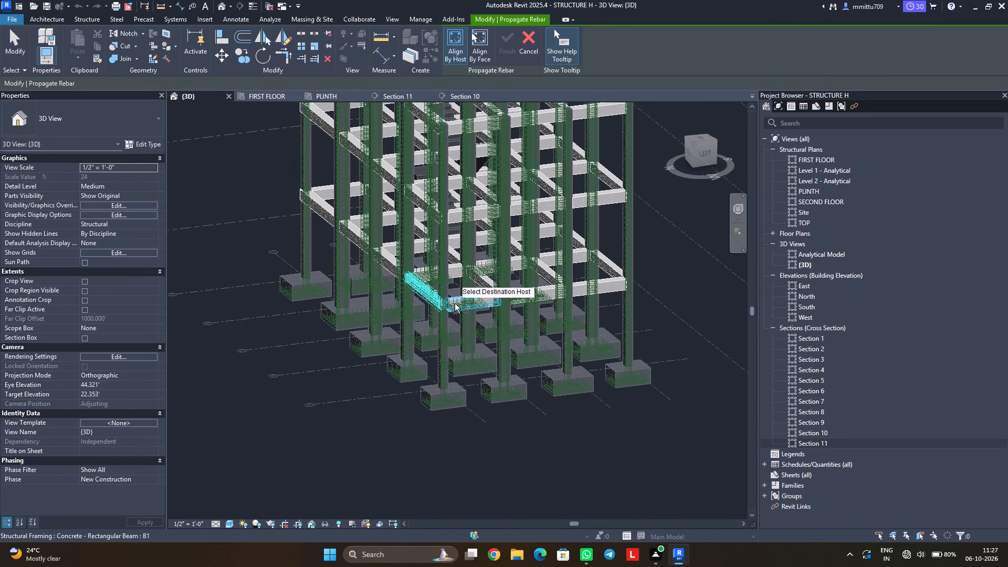
left_click(388, 257)
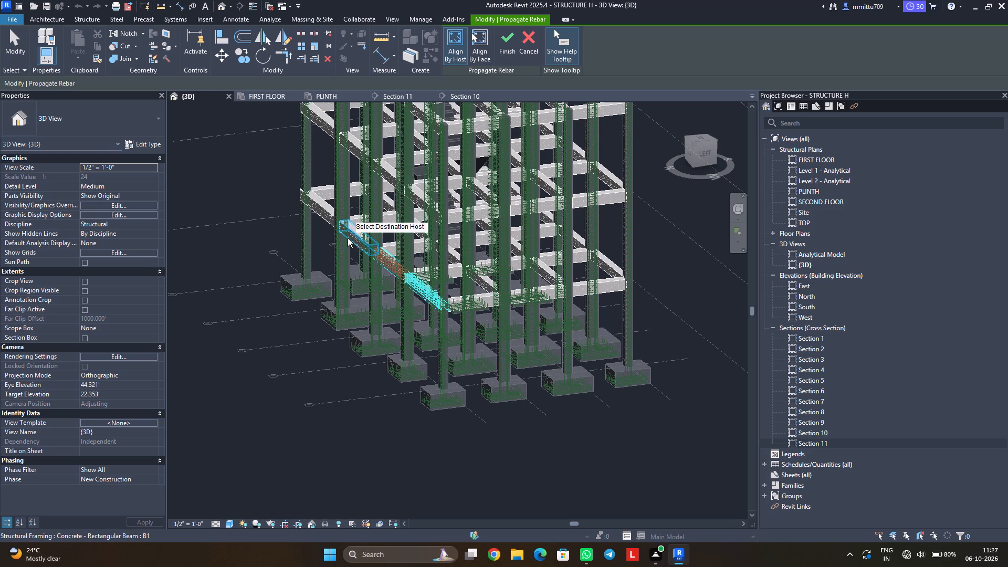
left_click(350, 230)
left_click(320, 206)
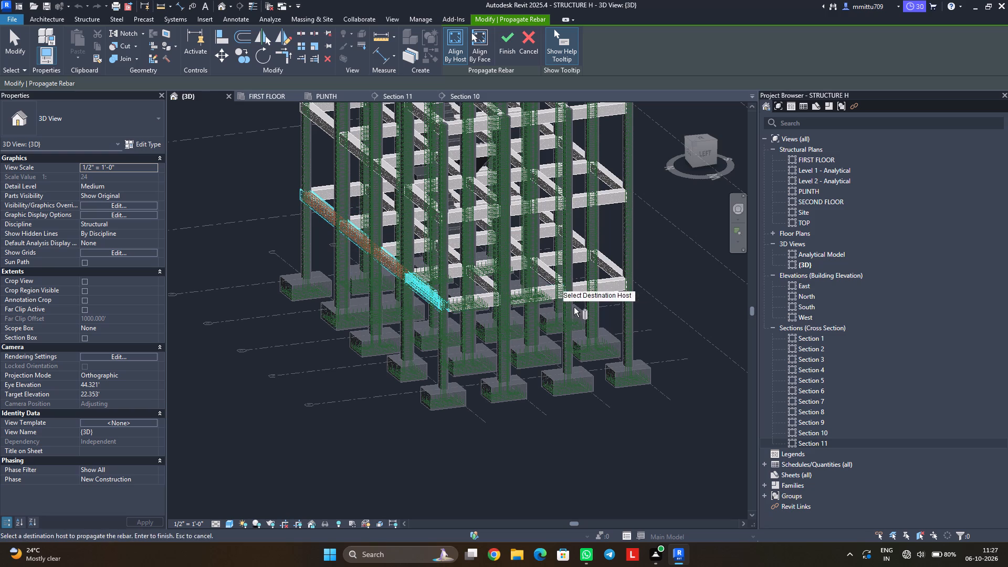
Add the three grid A beams and the grid E beam next to grid 1, all at the lowest level, as propagation destinations.
left_click(485, 297)
left_click(547, 290)
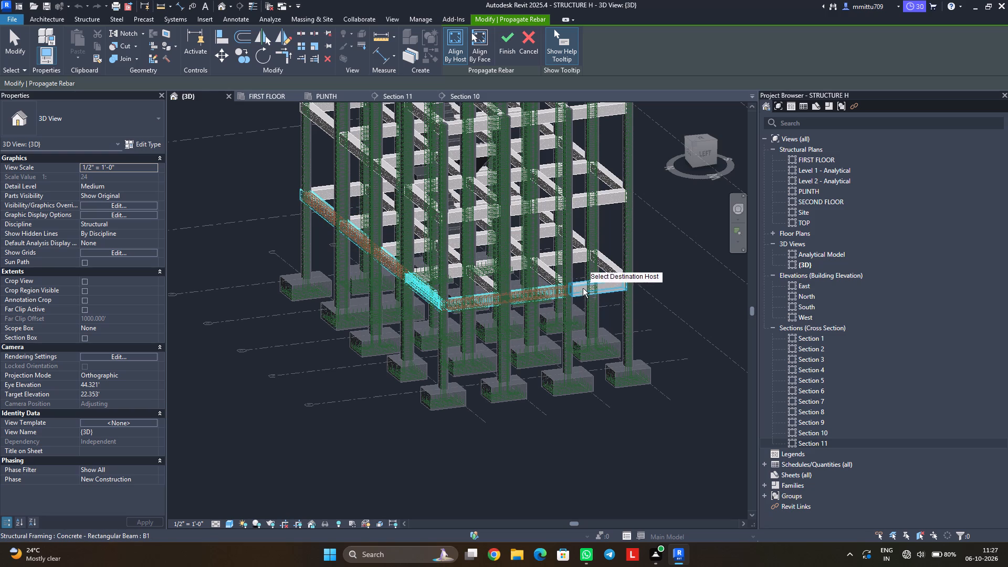
left_click(585, 286)
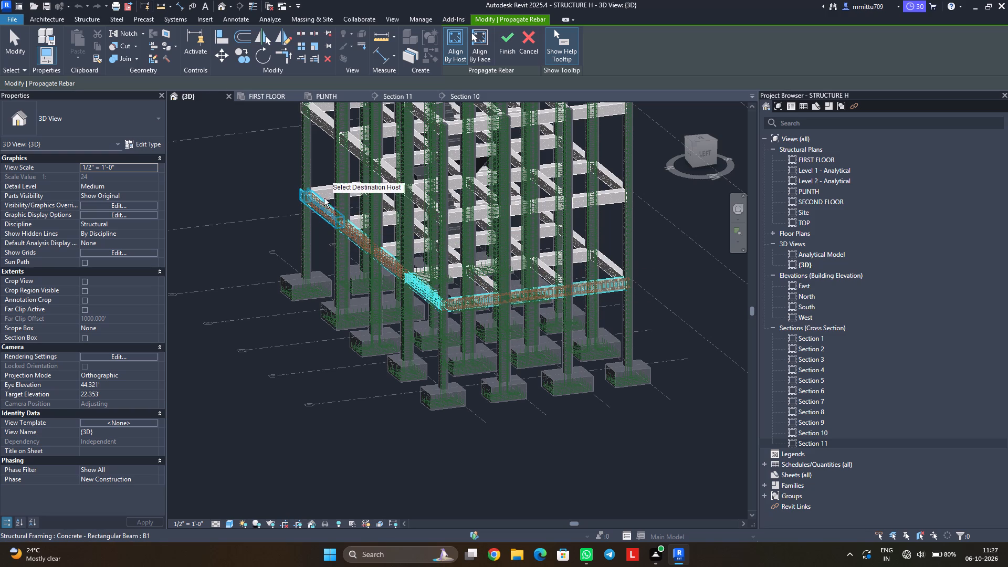
left_click(320, 188)
Add the three grid B beams and three grid C beams at the lowest level as propagation destinations.
middle_click_drag(393, 307, 396, 319)
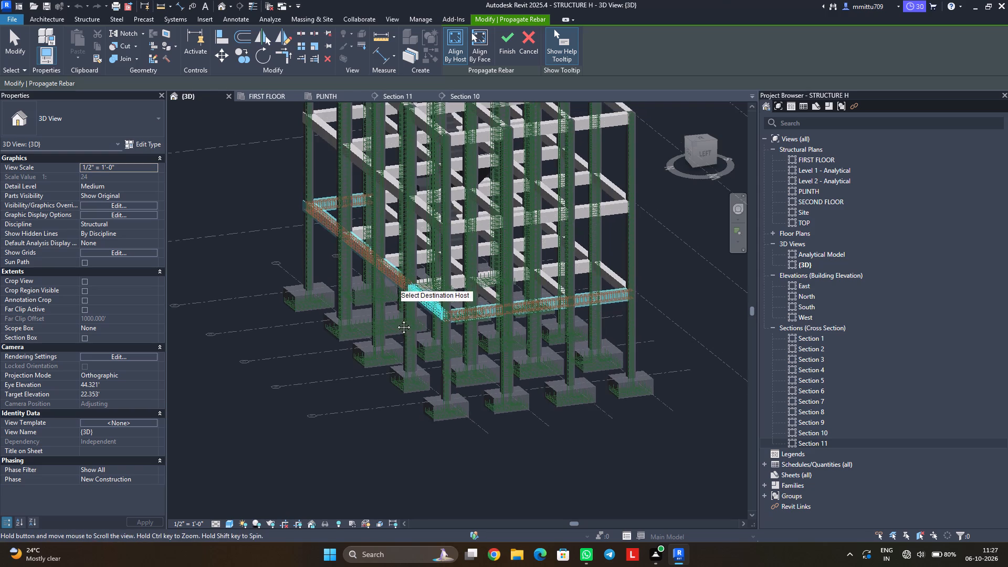
middle_click_drag(396, 319, 397, 324)
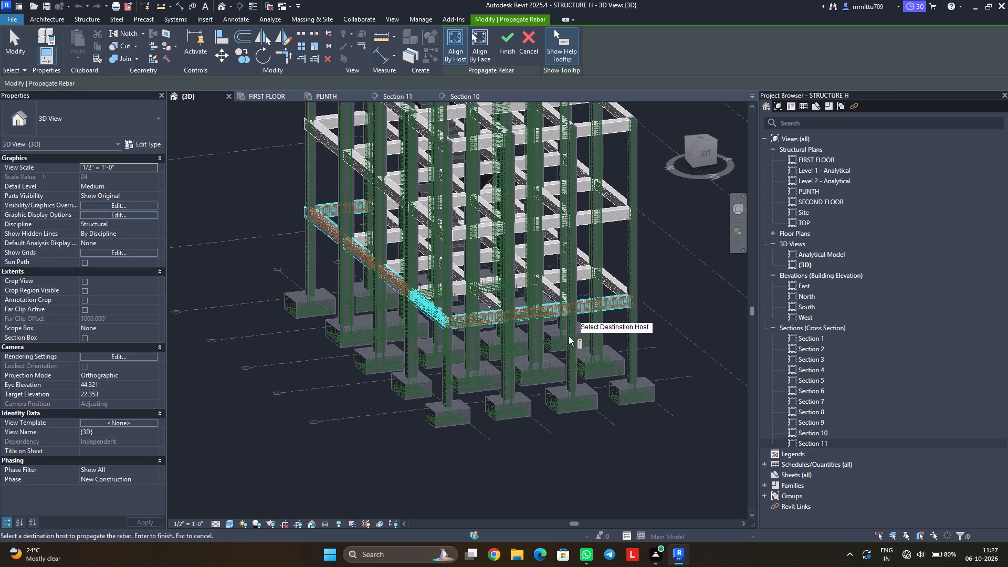
left_click(459, 290)
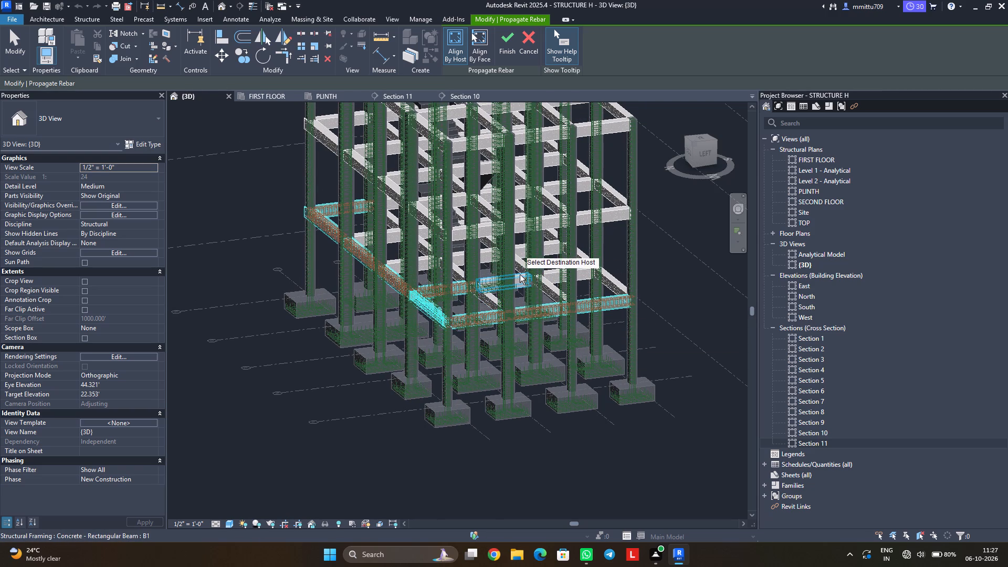
left_click(520, 275)
left_click(581, 268)
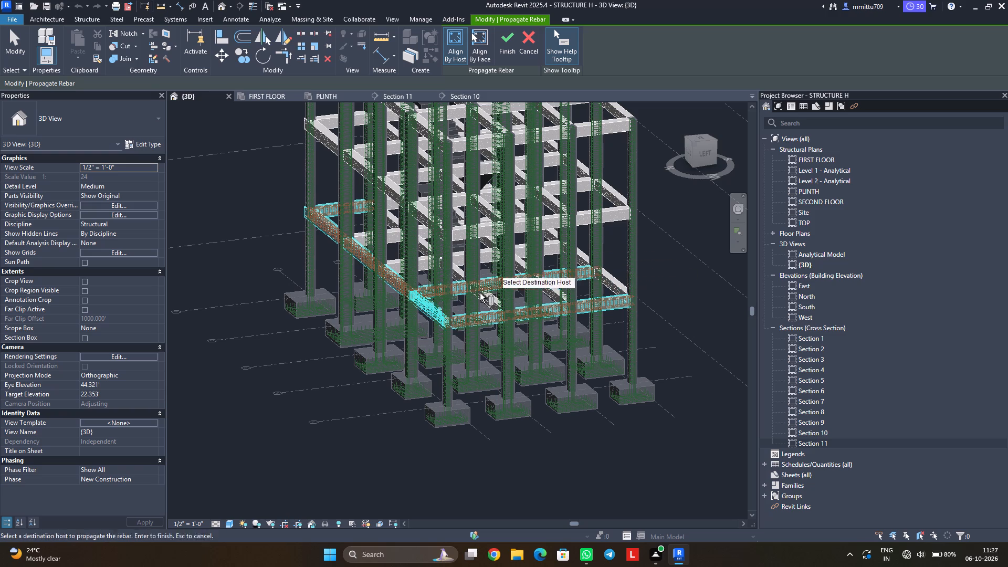
left_click(424, 260)
left_click(457, 255)
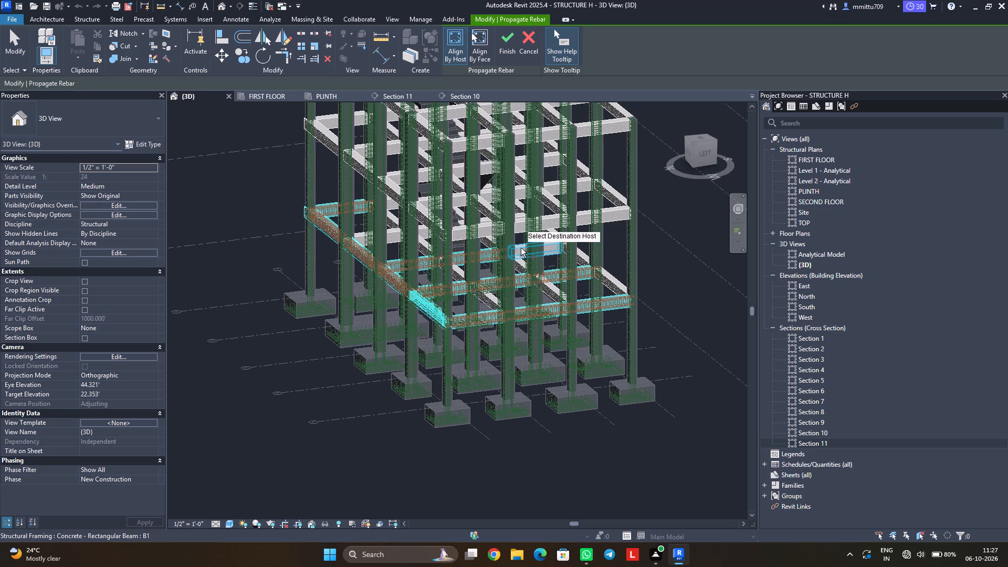
left_click(521, 248)
Add the three lowest-level beams on grid D as propagation destinations.
middle_click_drag(396, 277, 416, 322)
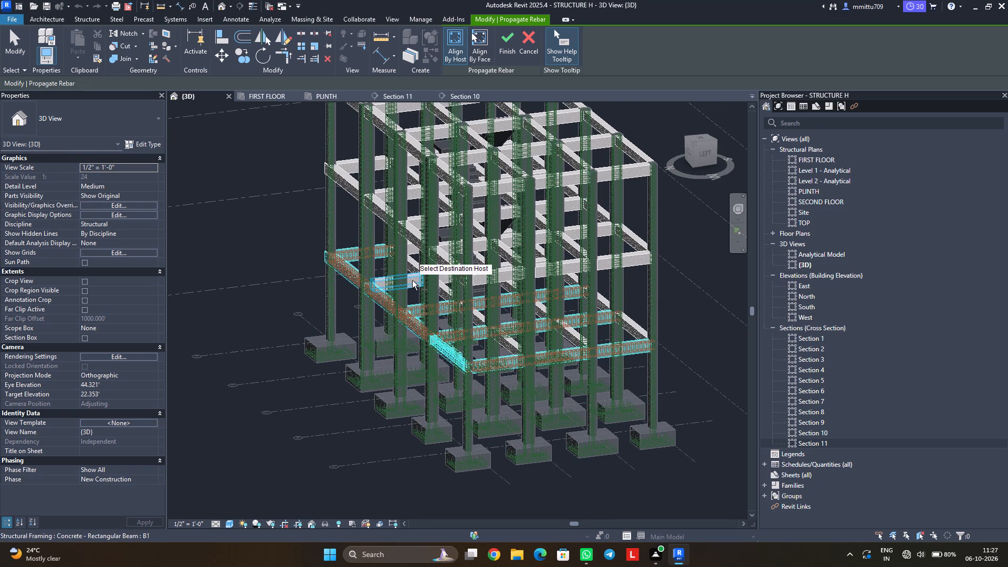
left_click(412, 280)
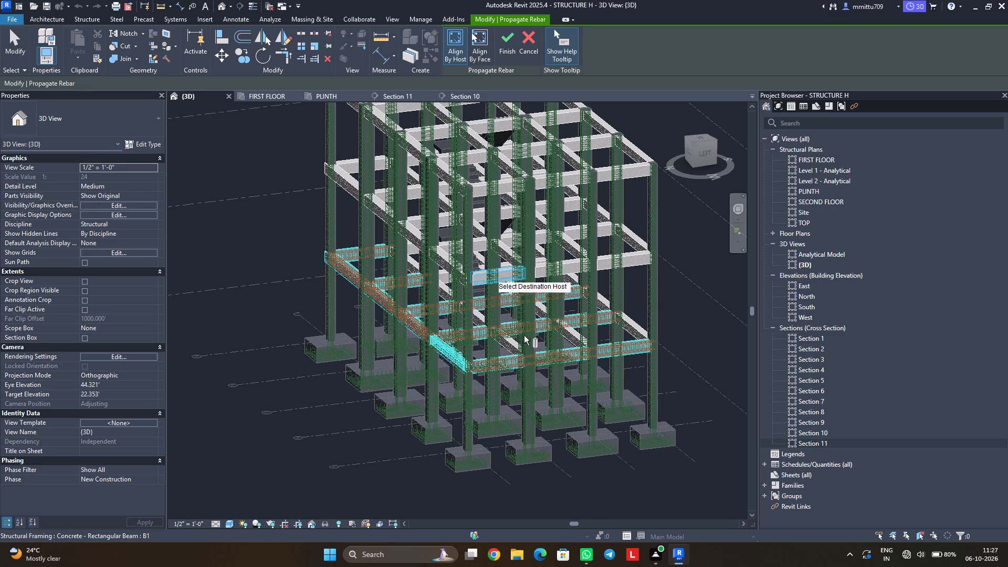
scroll(459, 290, "up", 2)
scroll(459, 290, "down", 1)
scroll(459, 290, "up", 2)
scroll(459, 290, "down", 1)
scroll(459, 290, "up", 1)
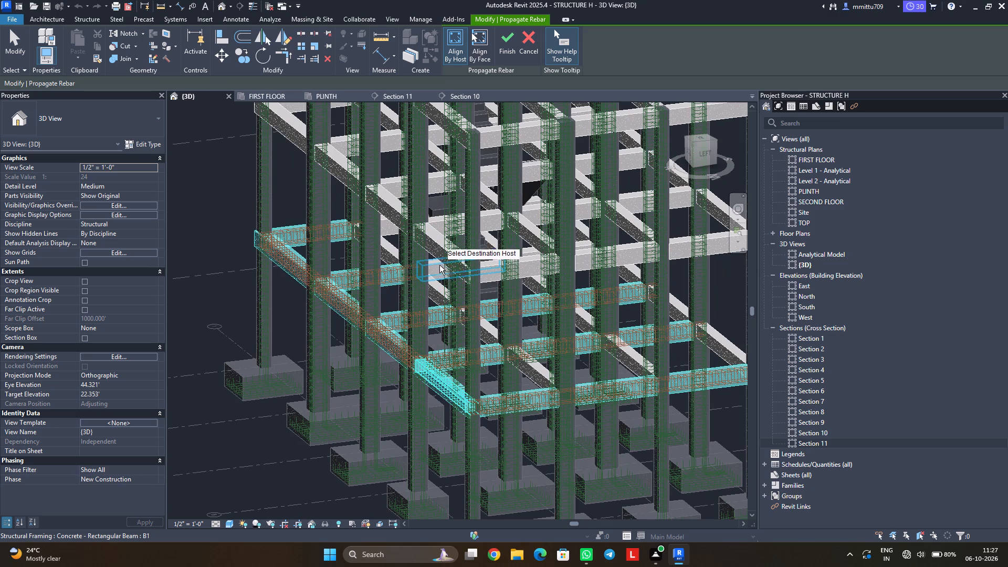
left_click(438, 263)
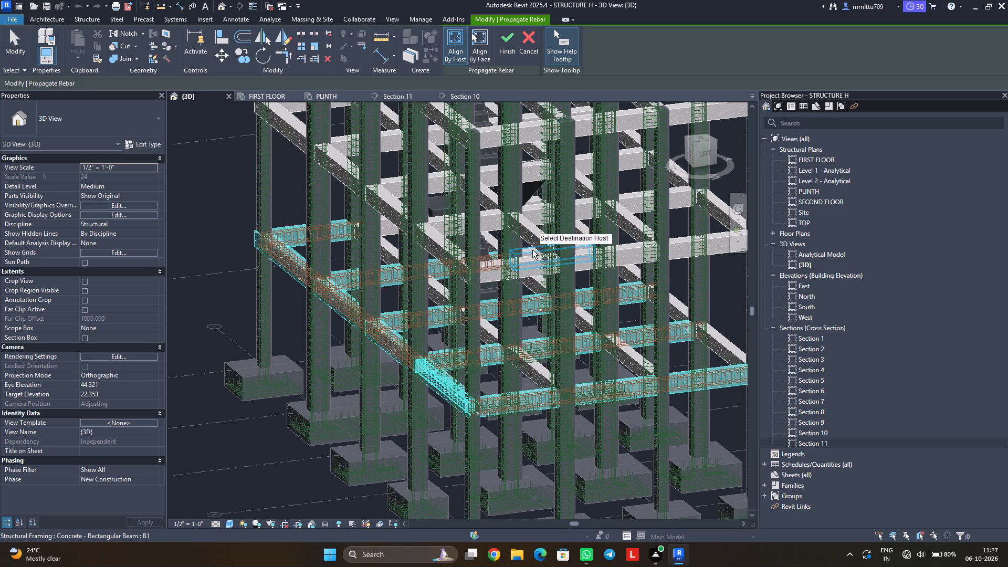
left_click(532, 250)
Add the three grid A beams and four grid 1 beams at the middle beam level as propagation destinations.
left_click(620, 250)
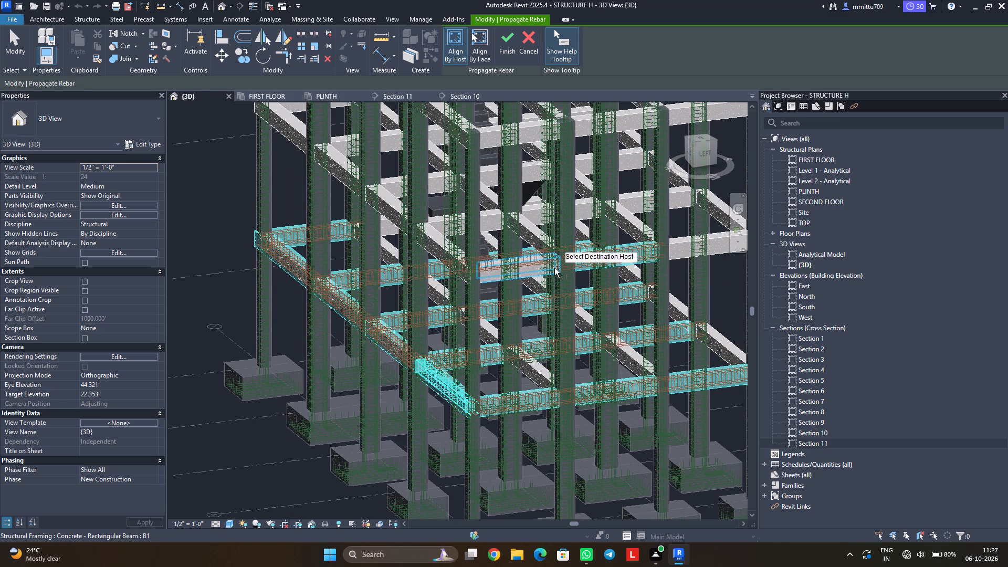
left_click(534, 265)
middle_click_drag(607, 283, 561, 306)
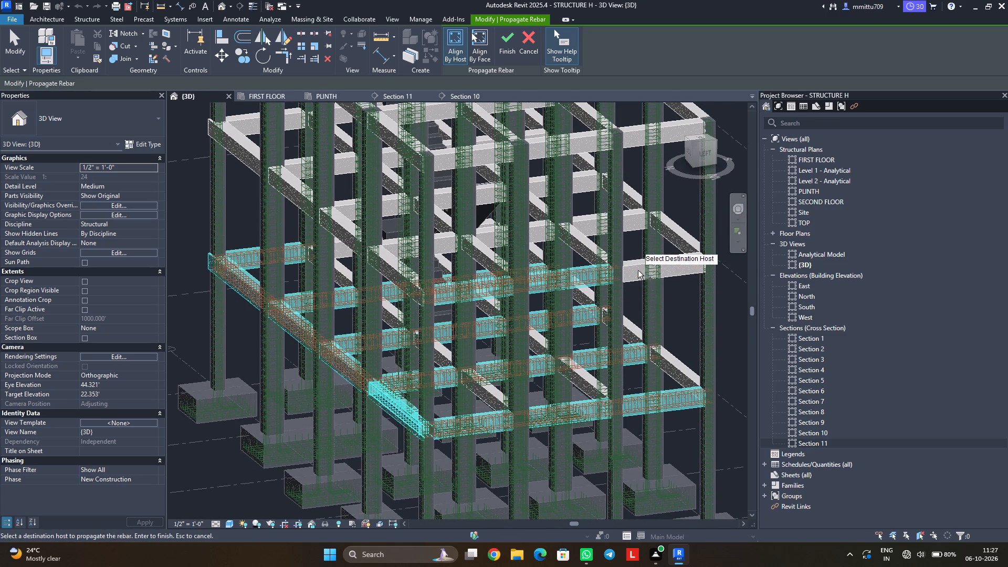
left_click(638, 270)
middle_click_drag(589, 330, 578, 385)
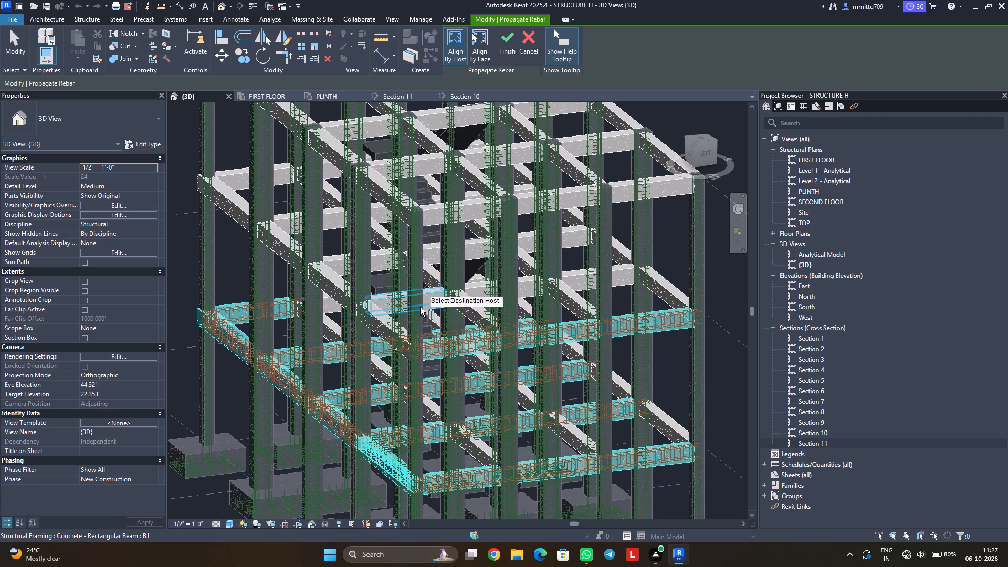
left_click(387, 321)
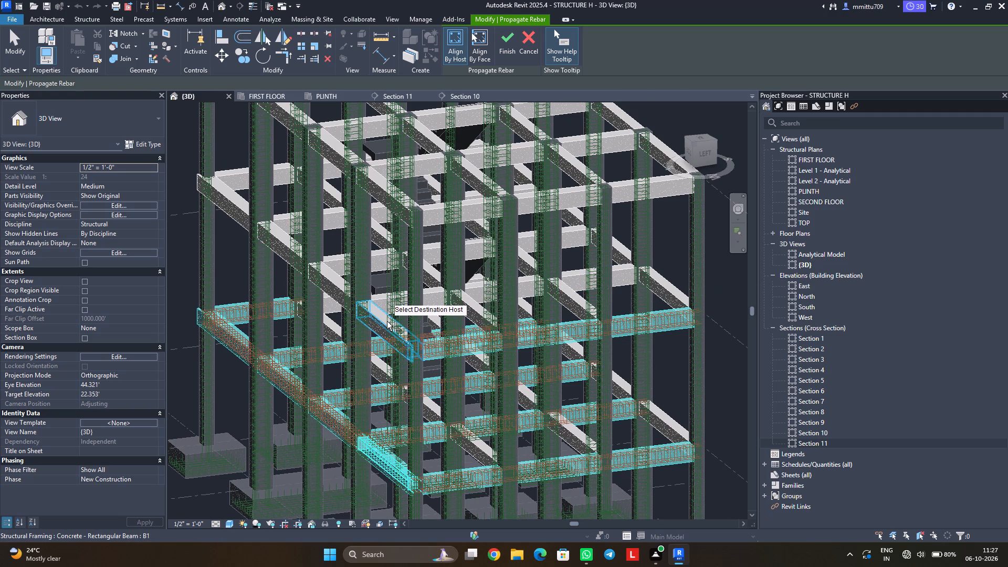
left_click(327, 284)
left_click(280, 247)
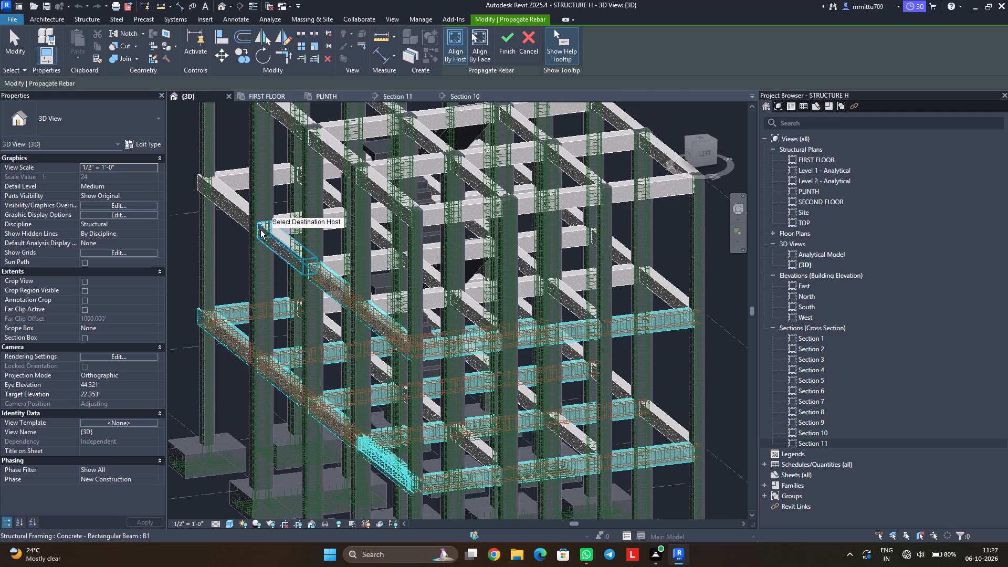
left_click(234, 202)
Add the four top-level beams on grid 1 as propagation destinations.
middle_click_drag(295, 245, 320, 330)
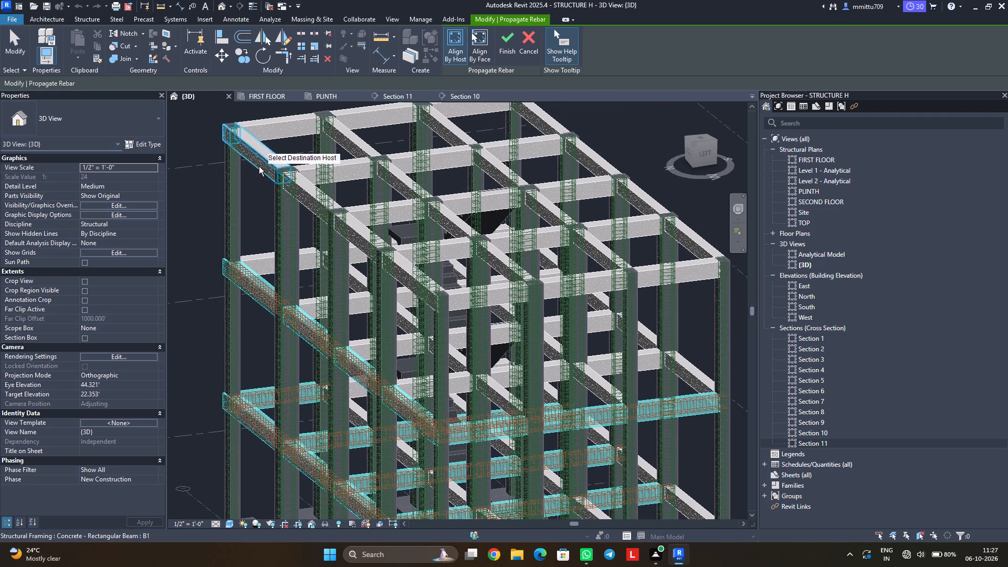
left_click(258, 161)
left_click(310, 196)
left_click(364, 243)
left_click(398, 270)
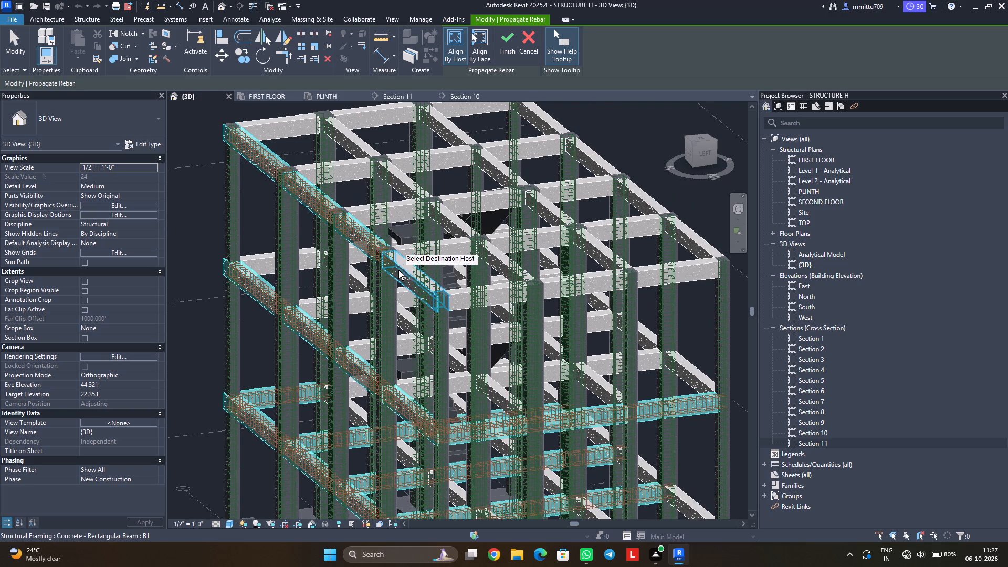
Add the three top-level beams on grid A as propagation destinations.
left_click(488, 297)
left_click(494, 289)
left_click(570, 277)
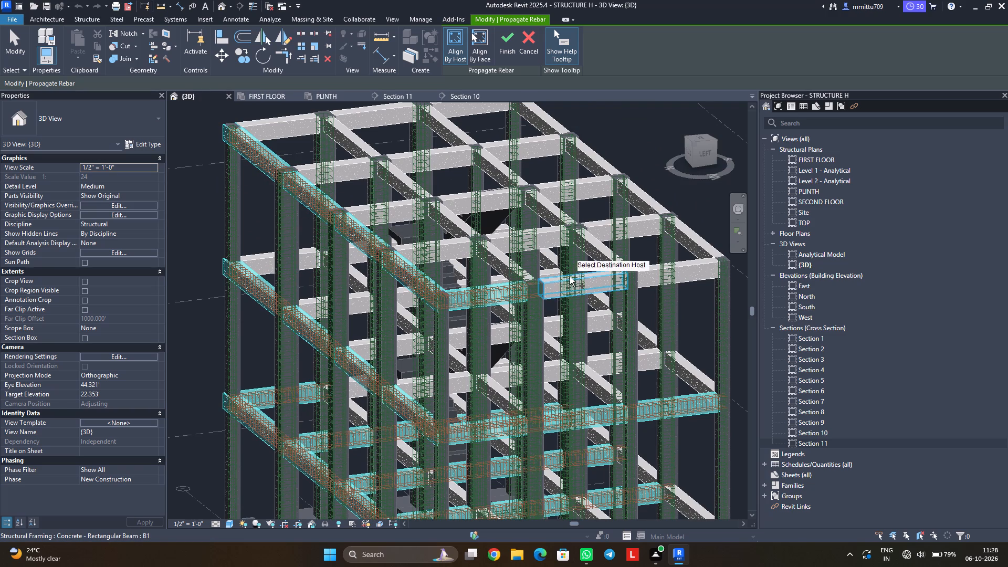
left_click(662, 267)
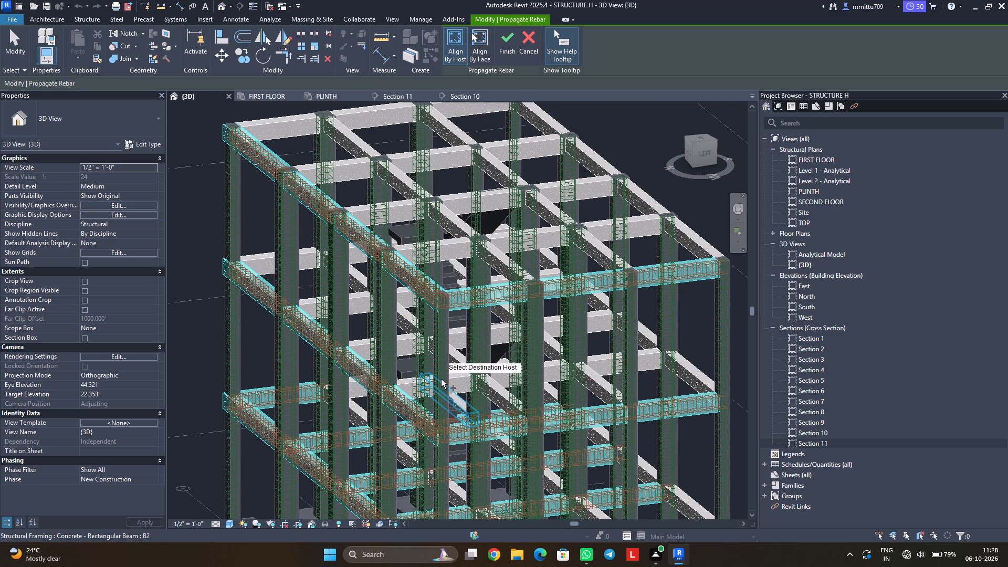
Add the three grid B beams and three grid C beams at the middle beam level as propagation destinations.
left_click(454, 379)
left_click(551, 362)
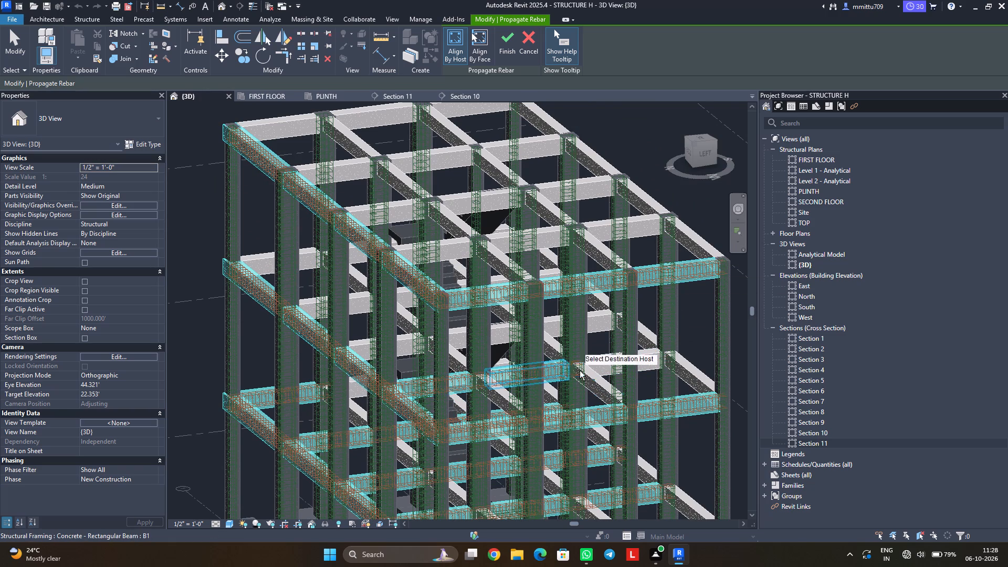
left_click(607, 355)
left_click(413, 335)
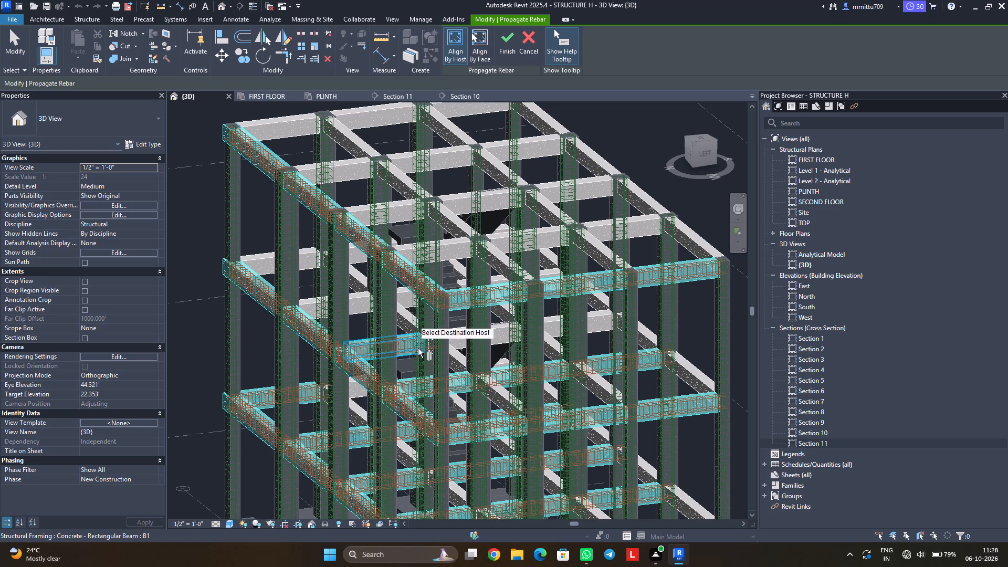
left_click(451, 332)
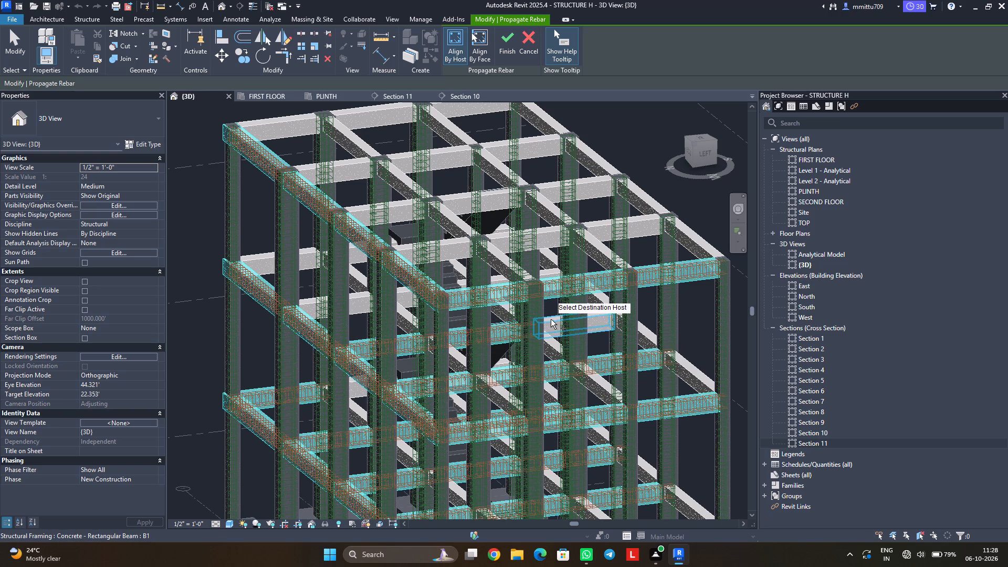
left_click(551, 319)
Add the grid D and grid E beams between grids 1 and 2 at the middle level as propagation destinations.
middle_click_drag(377, 441, 414, 475)
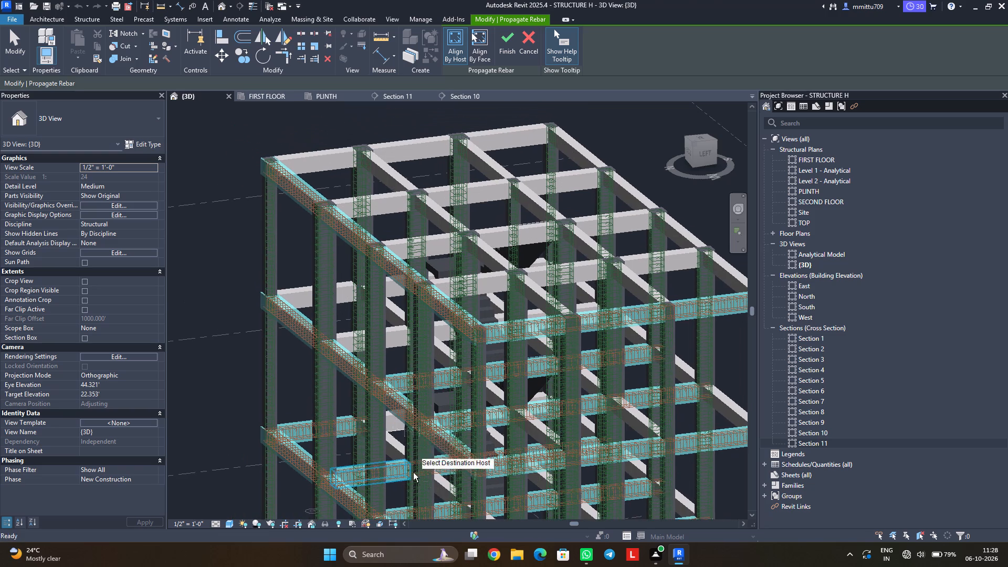
left_click(390, 336)
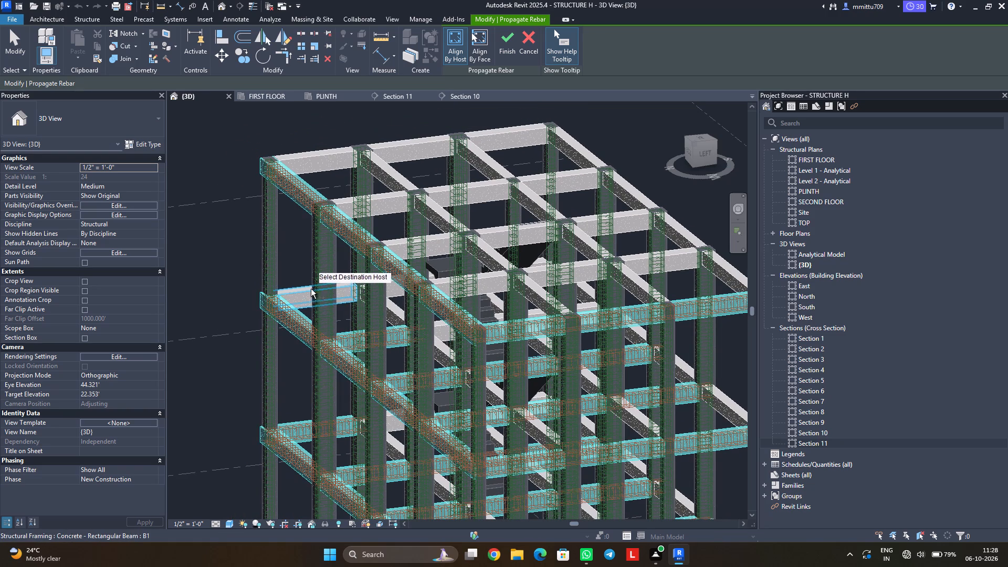
left_click(305, 289)
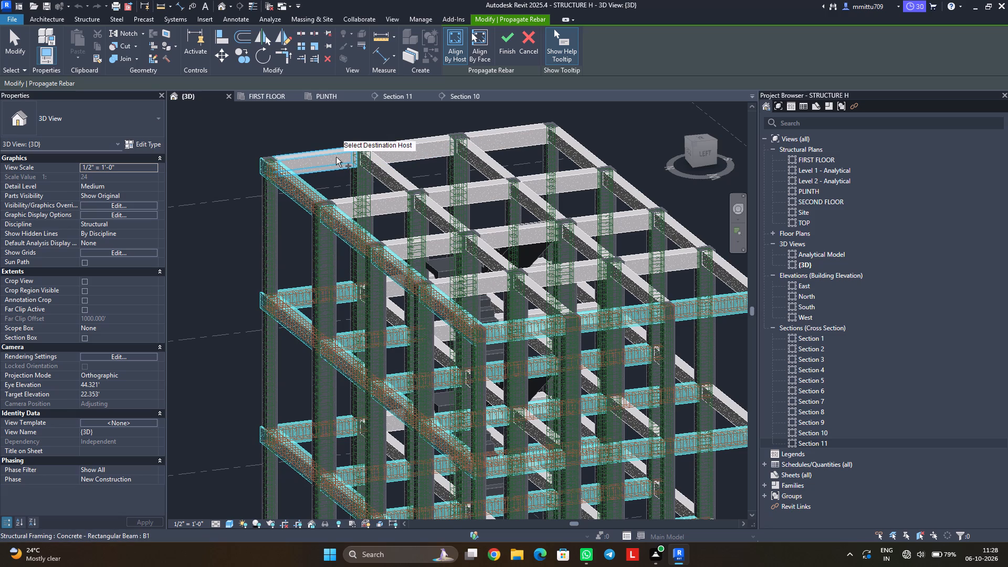
Add all twelve top-level beams on grids B, C, D and E as propagation destinations.
left_click(336, 157)
left_click(365, 194)
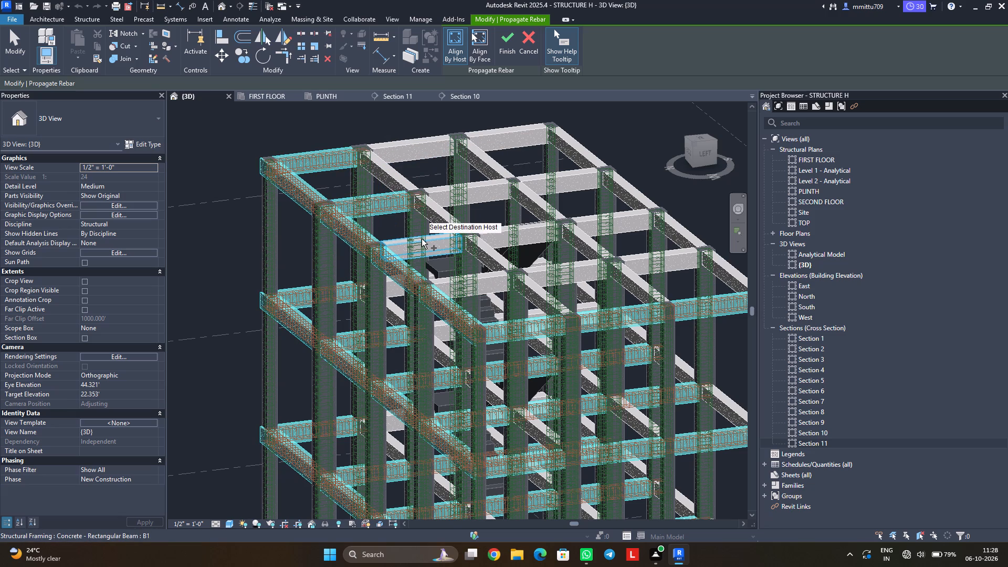
scroll(422, 238, "down", 3)
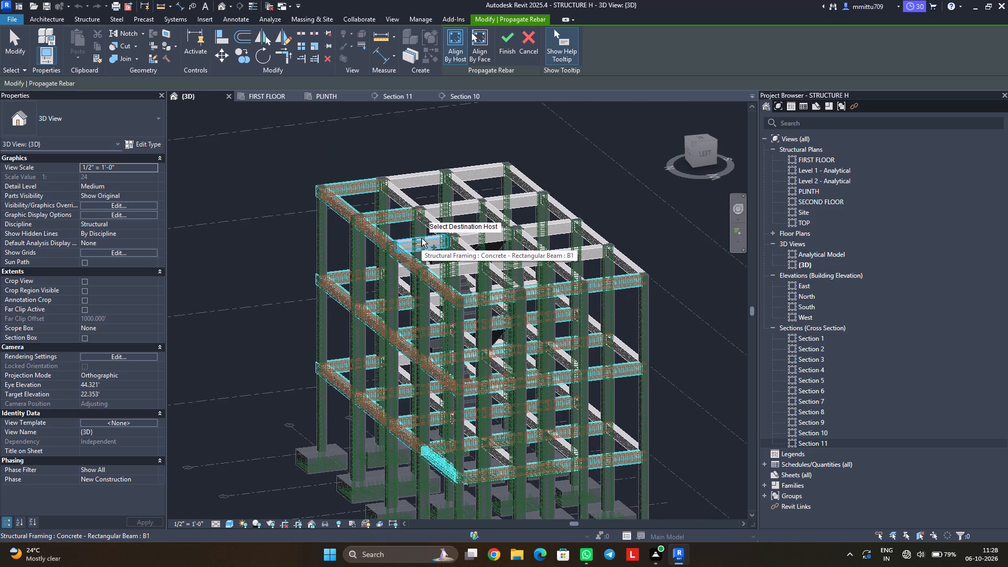
left_click(422, 238)
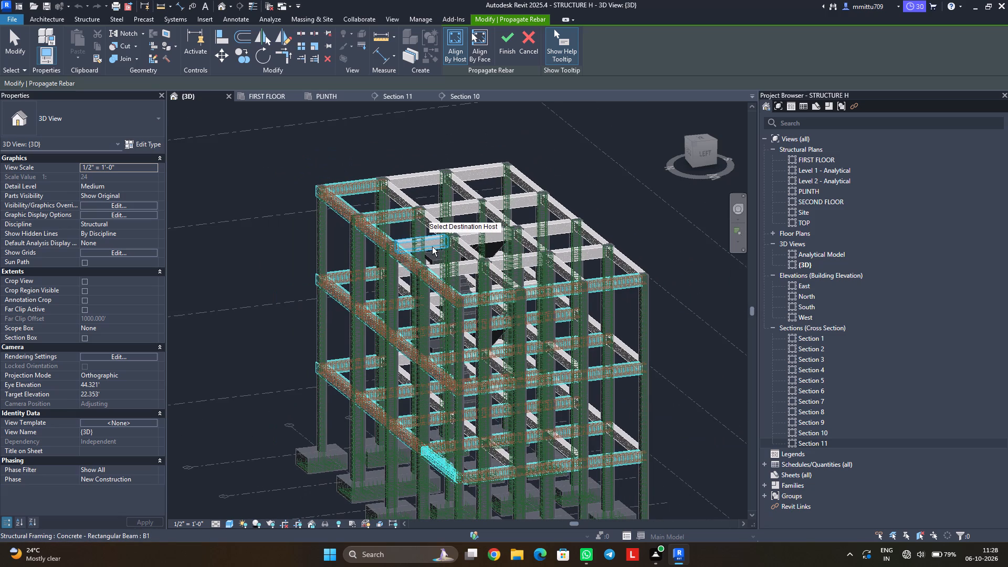
left_click(450, 260)
left_click(536, 253)
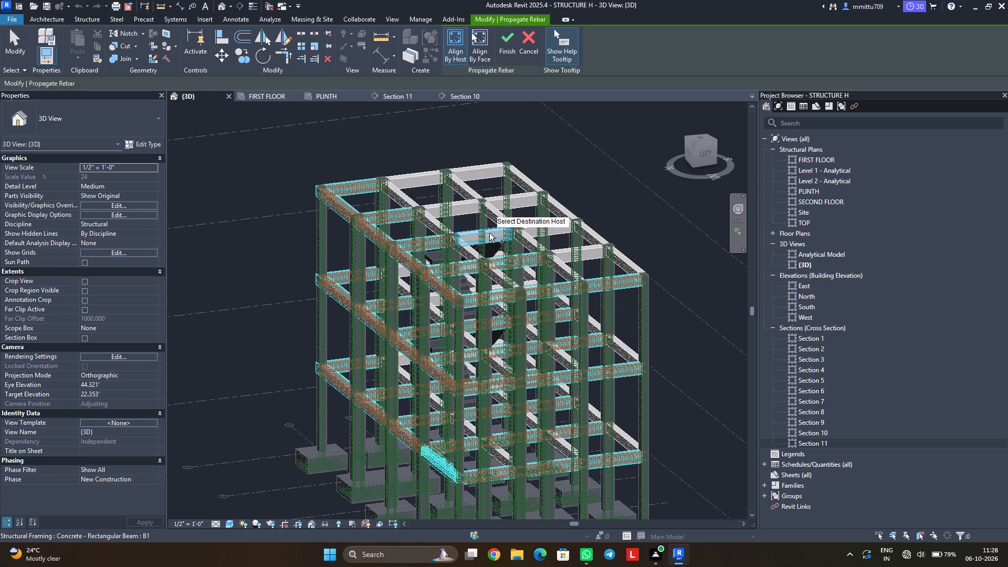
left_click(489, 233)
left_click(461, 206)
left_click(431, 175)
left_click(497, 166)
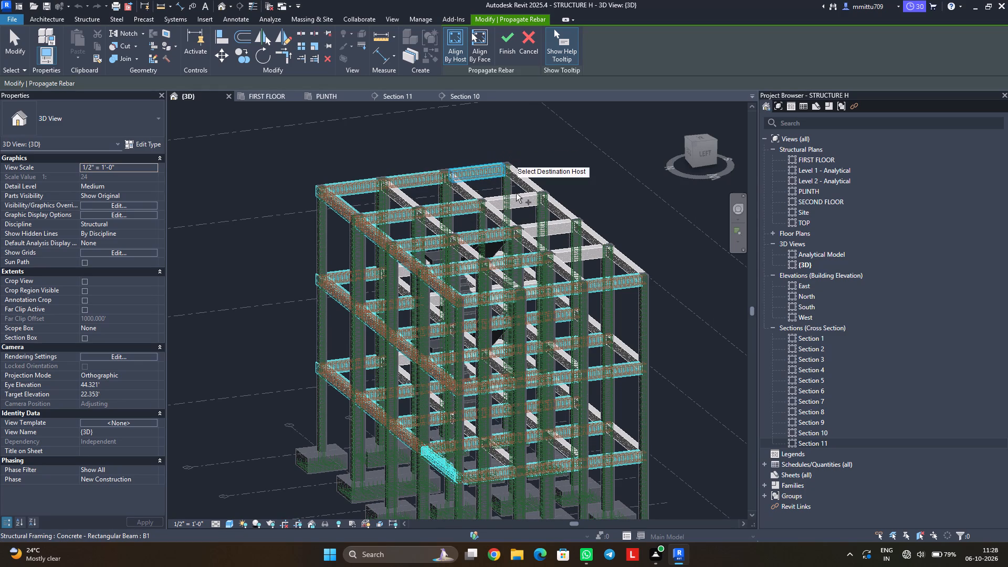
left_click(518, 198)
left_click(548, 227)
left_click(576, 252)
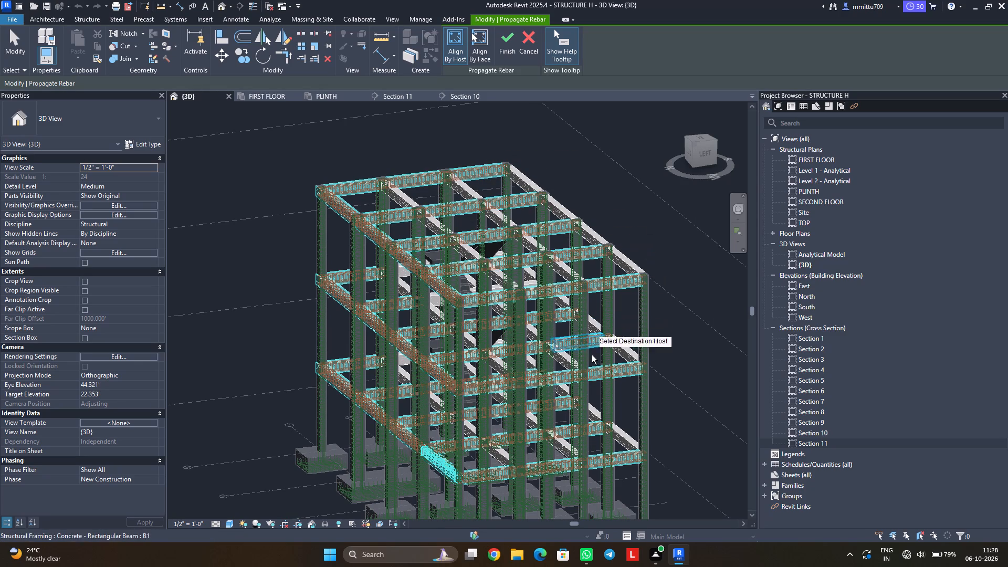
Add the two remaining middle-level grid D beams, between grids 2 and 4, as propagation destinations.
scroll(501, 386, "up", 1)
scroll(501, 386, "down", 1)
scroll(501, 386, "up", 2)
scroll(501, 386, "down", 1)
scroll(501, 386, "up", 2)
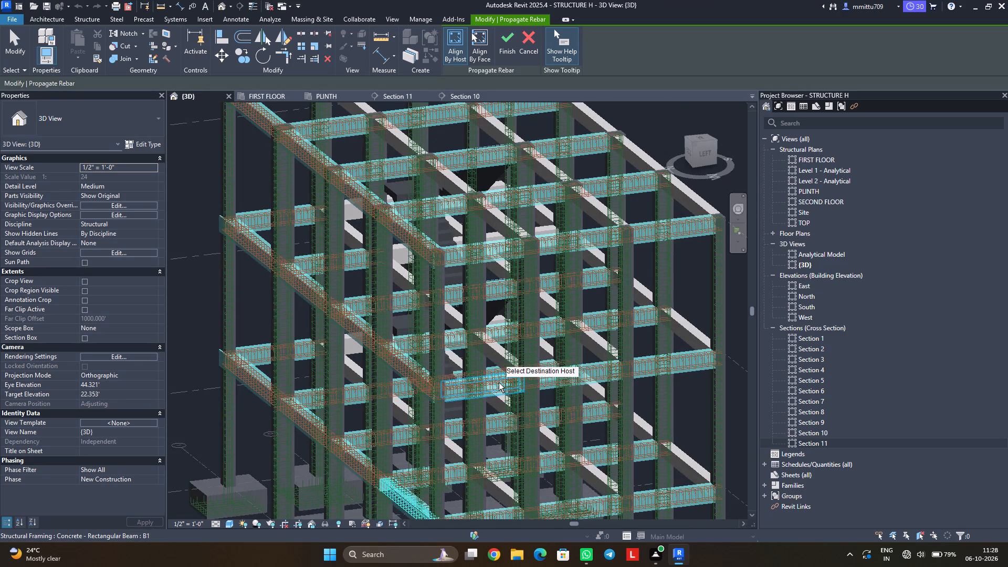
scroll(499, 403, "down", 3)
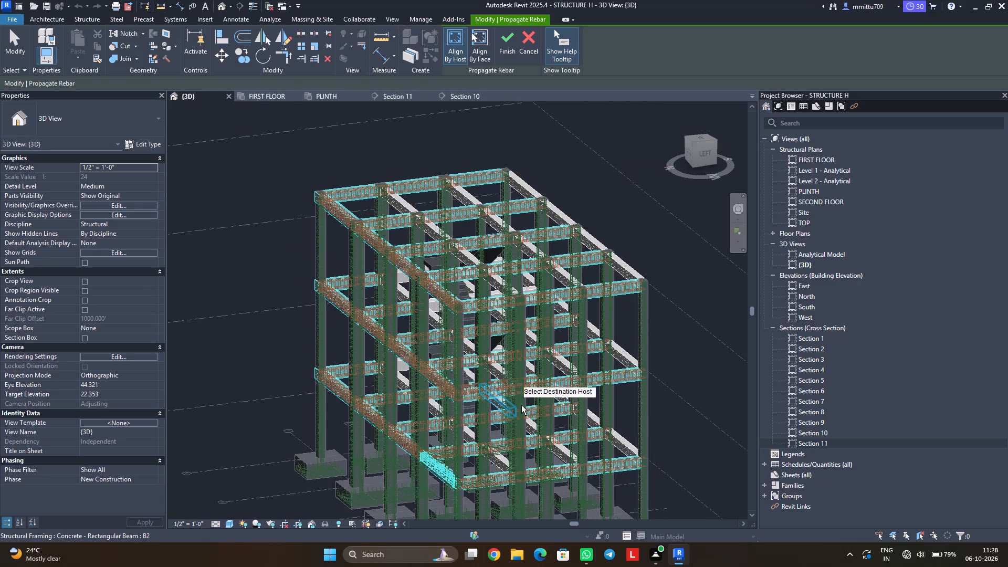
middle_click_drag(519, 405, 456, 410, "shift")
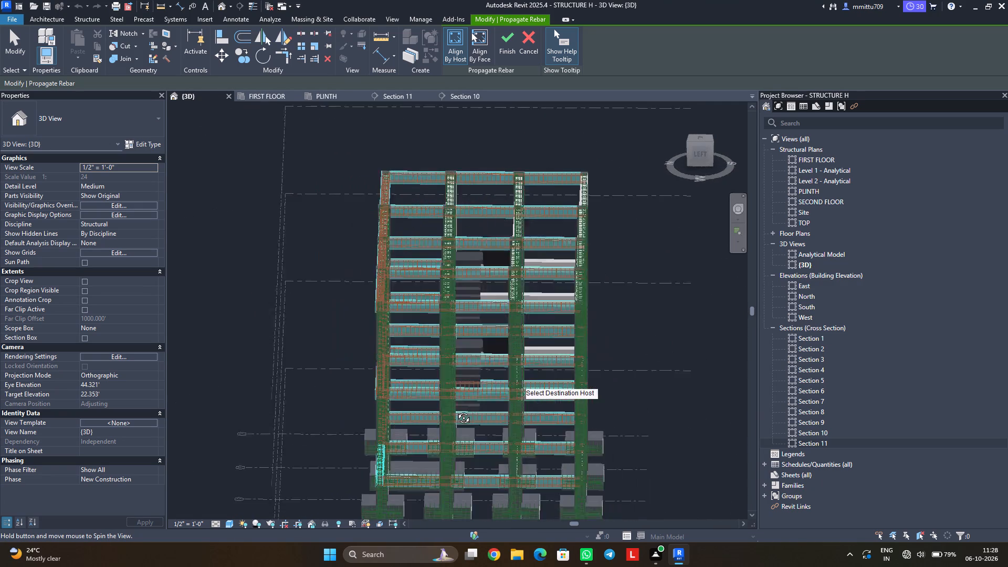
middle_click_drag(456, 410, 348, 446, "shift")
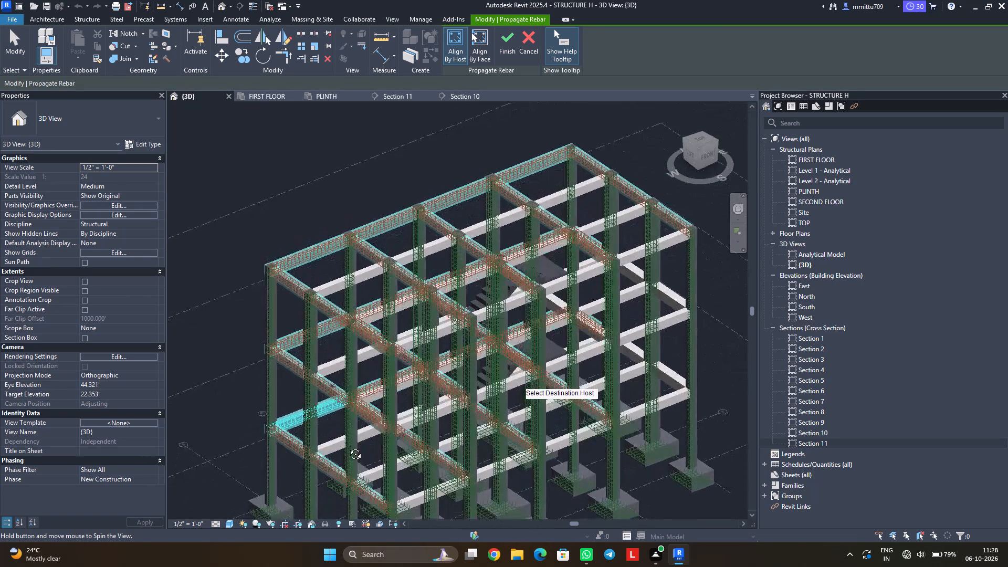
middle_click_drag(348, 446, 343, 432, "shift")
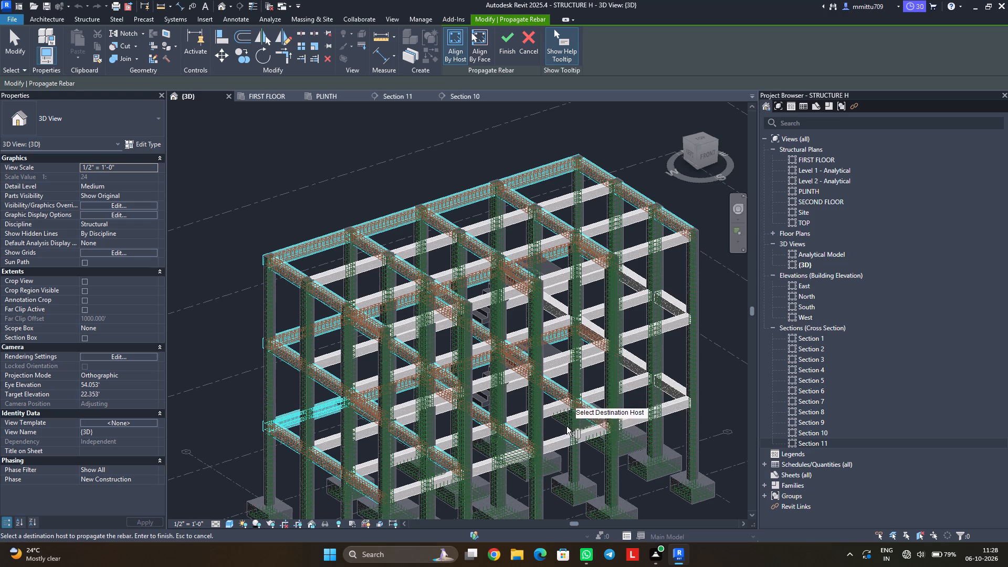
scroll(575, 403, "up", 6)
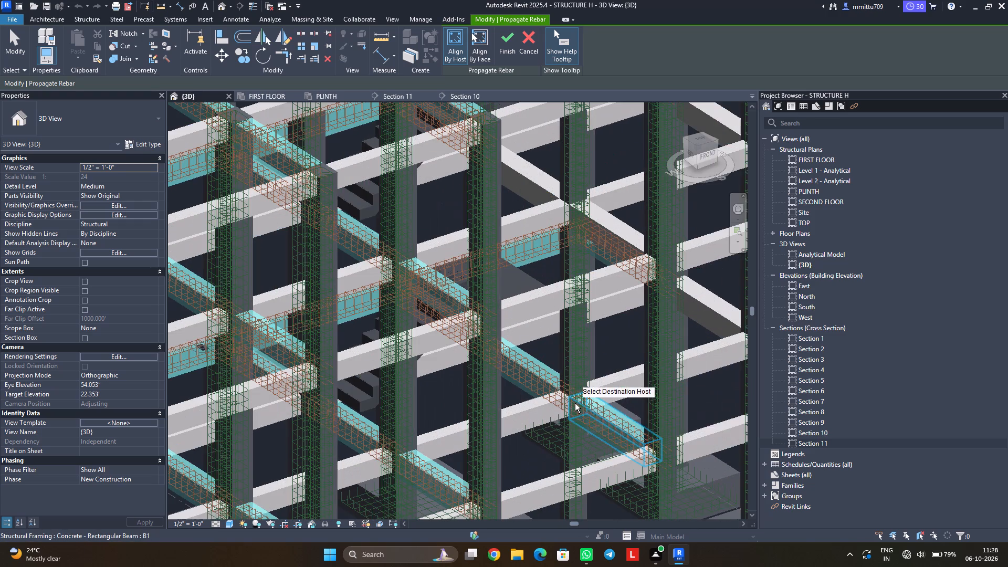
middle_click_drag(617, 396, 571, 412)
scroll(571, 412, "down", 3)
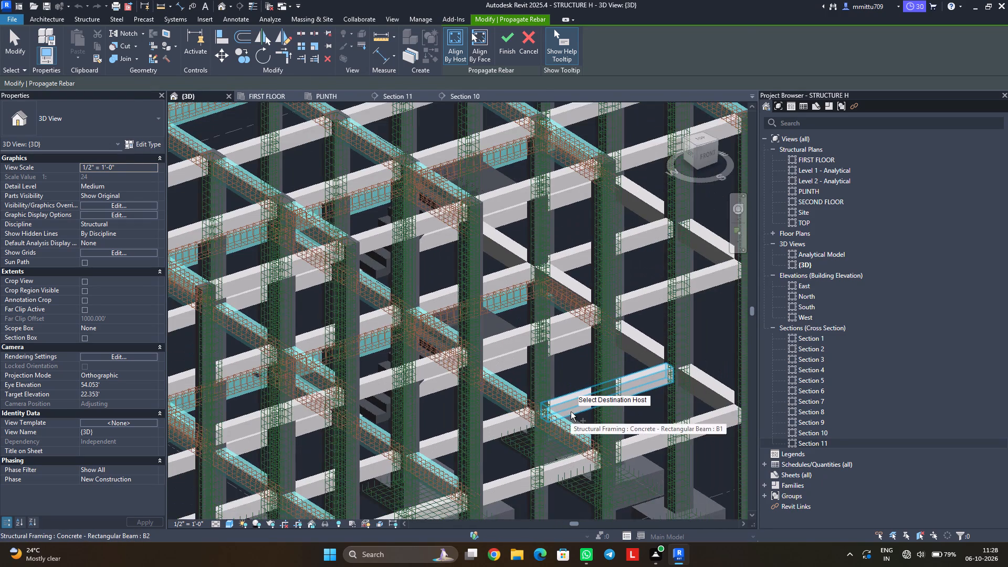
scroll(571, 412, "up", 1)
scroll(571, 412, "down", 2)
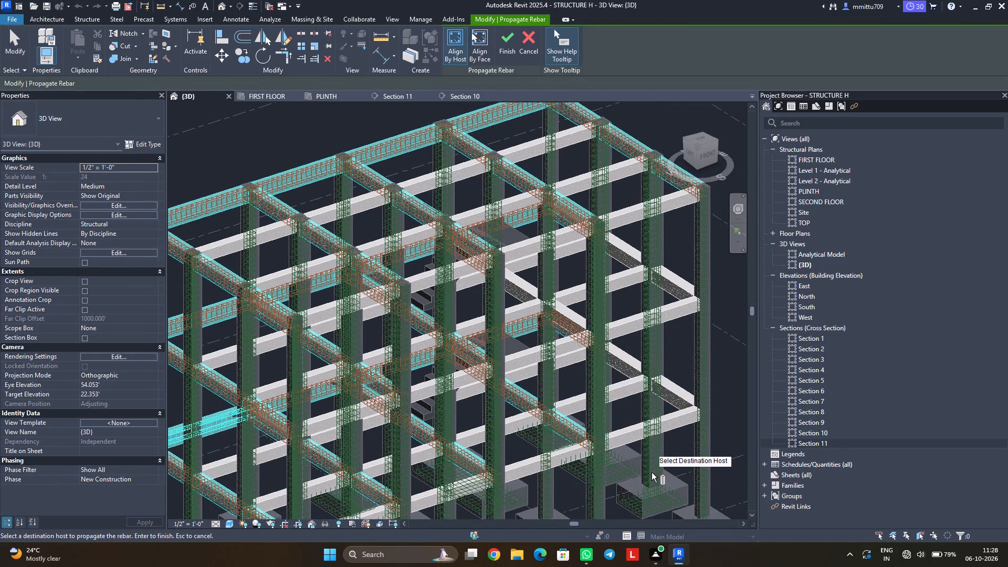
middle_click_drag(579, 448, 603, 422)
scroll(582, 436, "down", 1, "shift")
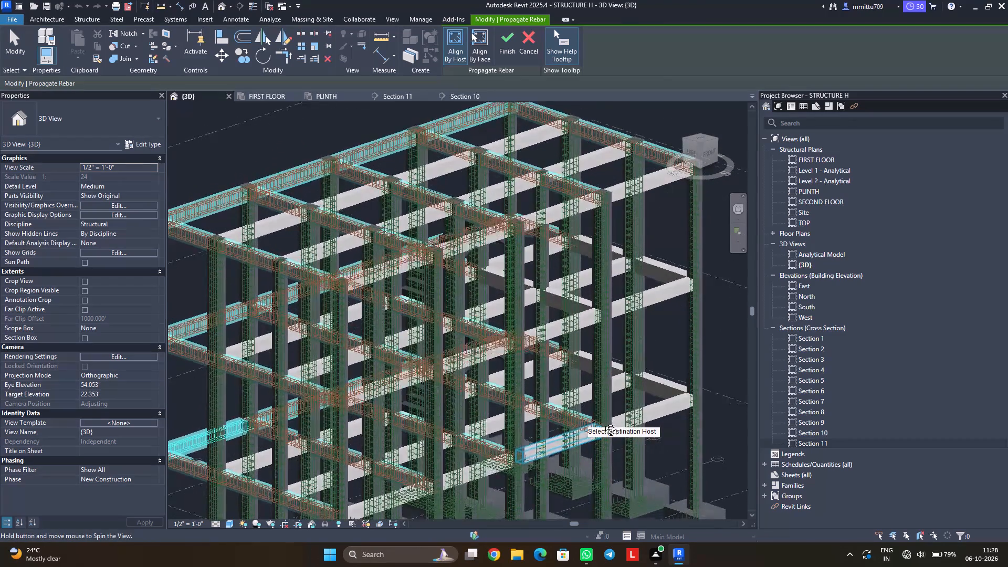
middle_click_drag(603, 422, 558, 432)
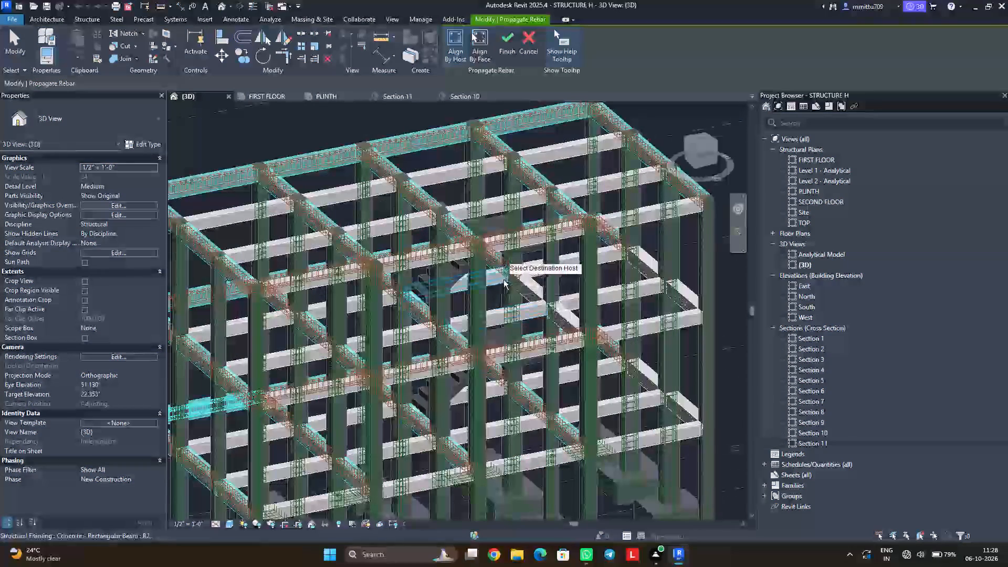
left_click(523, 286)
left_click(561, 313)
Add the grid E beams between grids 2 and 4 at the middle and lowest levels as propagation destinations.
scroll(586, 404, "down", 1)
scroll(586, 406, "up", 2)
scroll(586, 406, "down", 2)
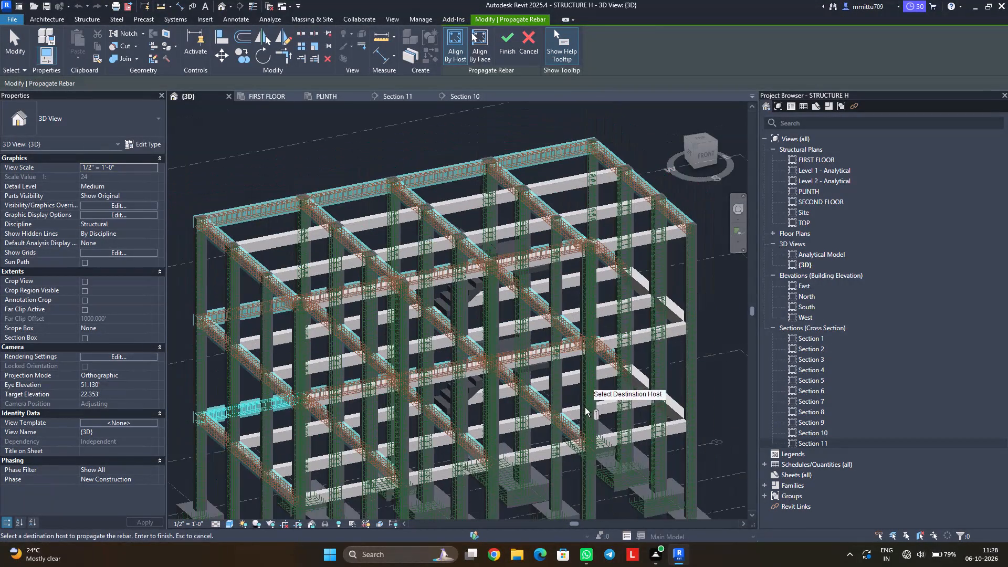
middle_click_drag(532, 438, 586, 419, "shift")
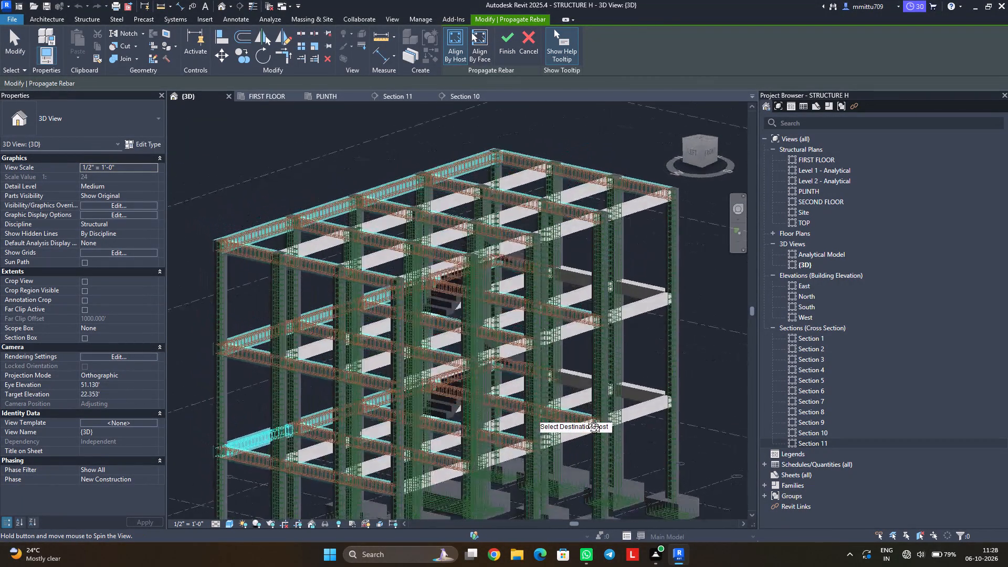
middle_click_drag(586, 419, 538, 438, "shift")
left_click(664, 308)
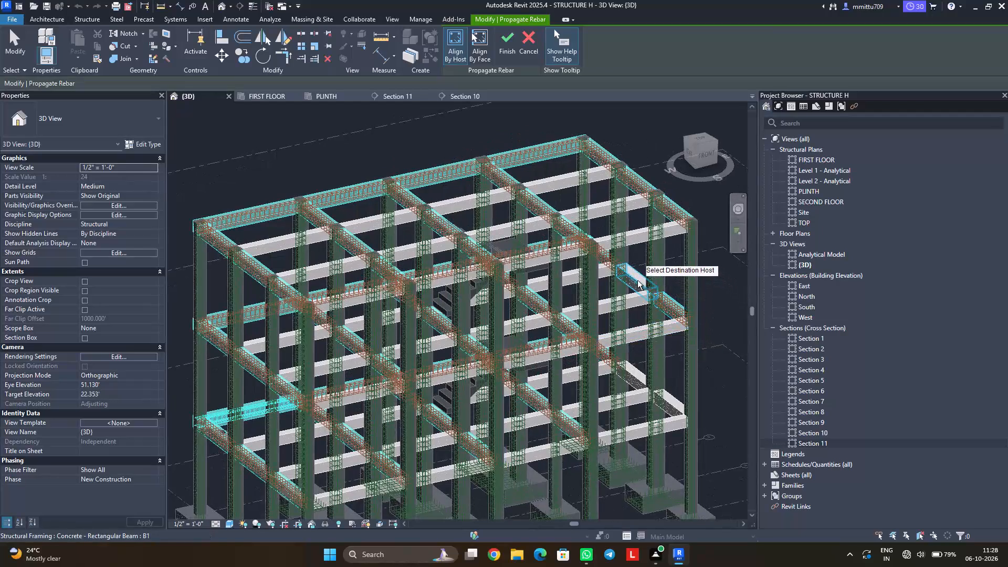
left_click(636, 279)
scroll(631, 392, "down", 3)
middle_click_drag(591, 451, 583, 447, "shift")
left_click(663, 403)
left_click(637, 383)
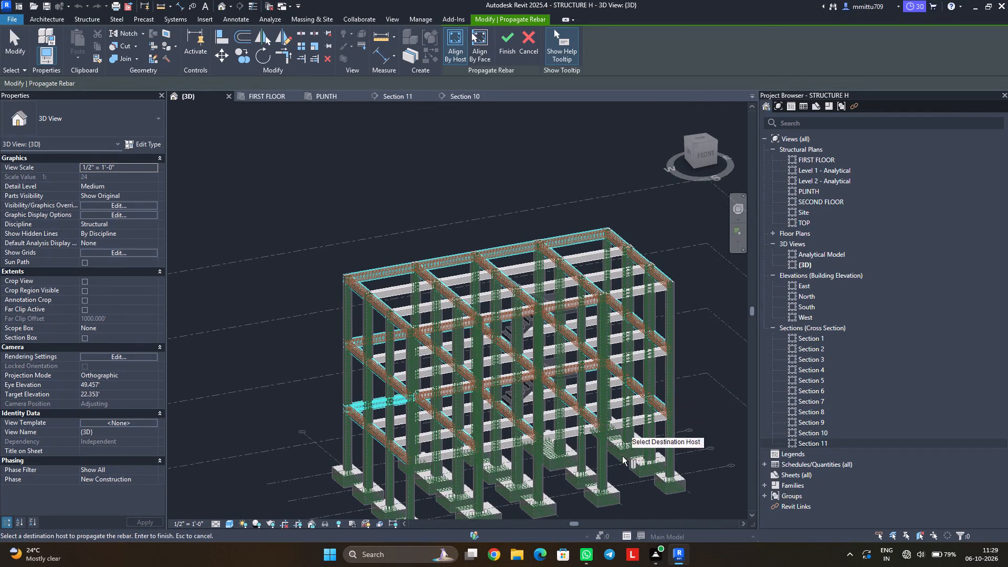
Finish propagating the H10 rebar to all chosen destination beams.
middle_click_drag(606, 446, 652, 439, "shift")
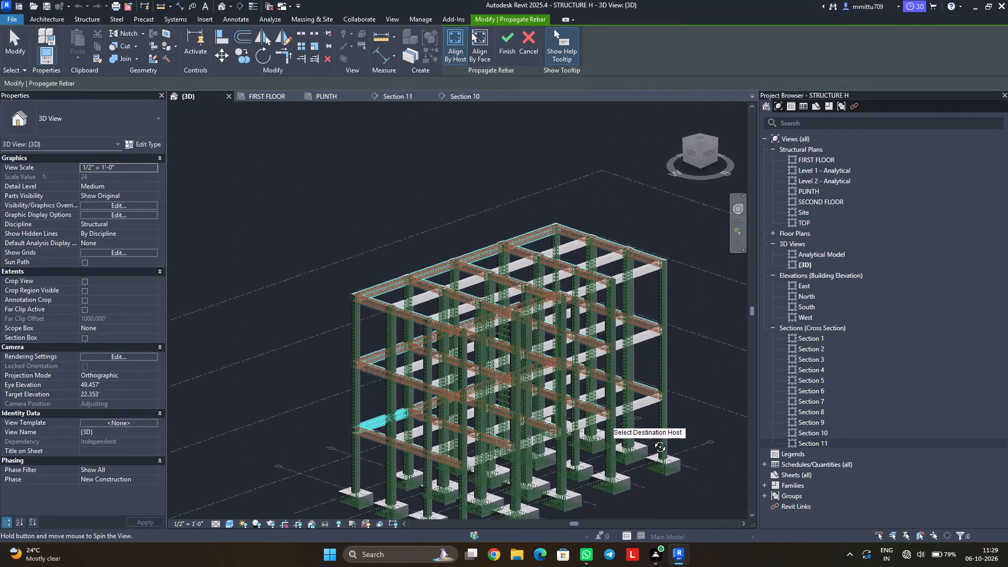
middle_click_drag(652, 439, 577, 456, "shift")
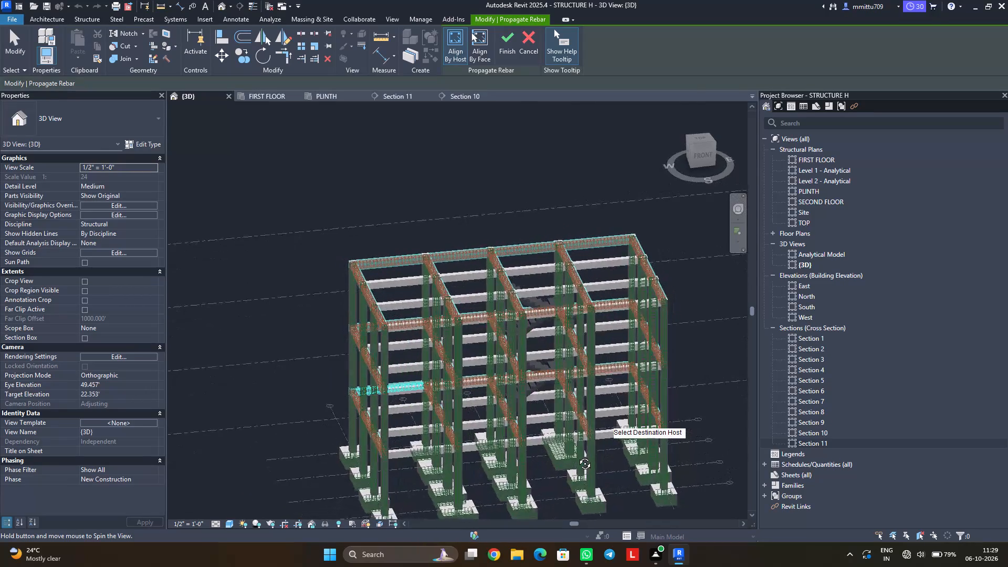
middle_click_drag(577, 456, 656, 469, "shift")
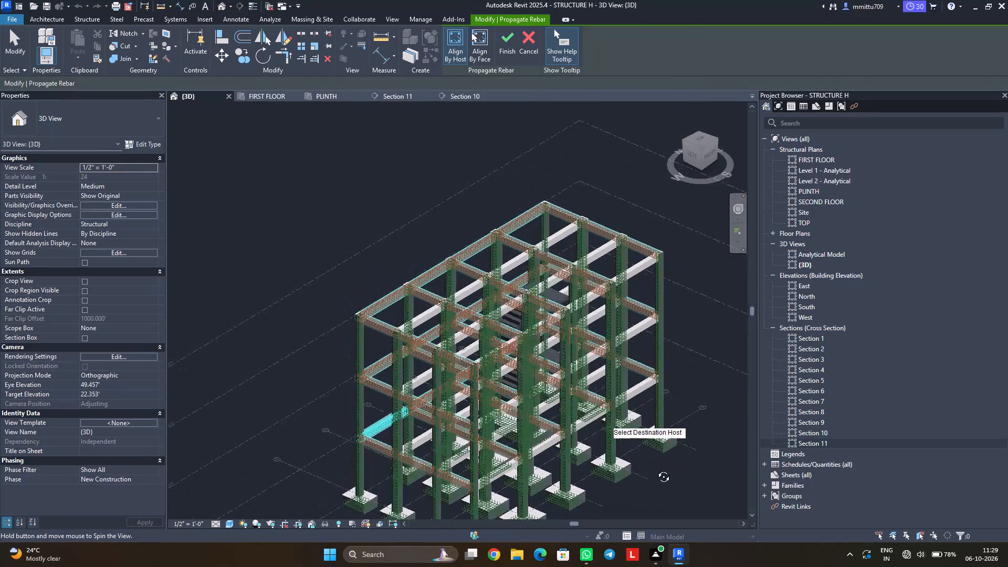
middle_click_drag(656, 469, 634, 446, "shift")
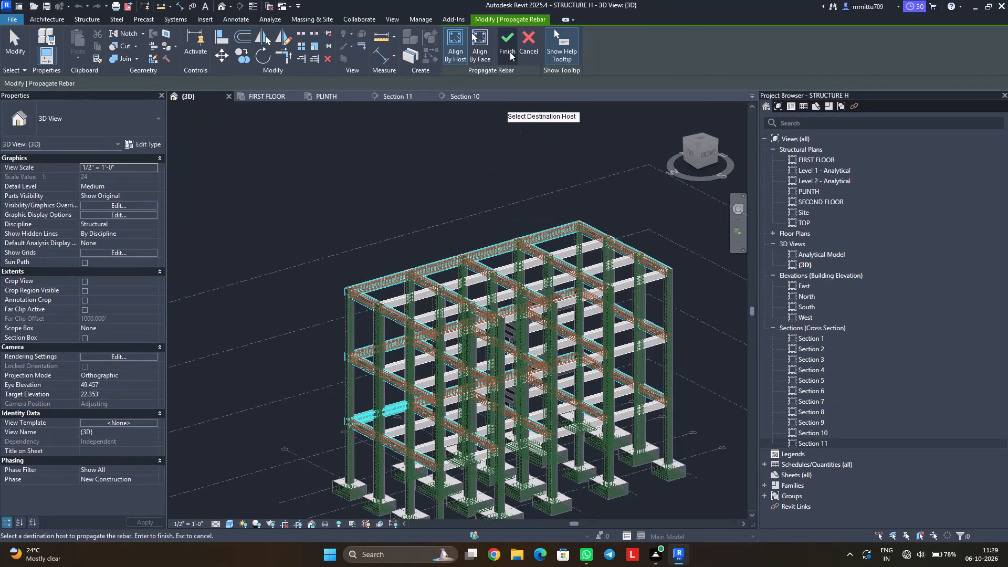
left_click(509, 41)
left_click(463, 166)
middle_click_drag(496, 415, 589, 467, "shift")
In the plinth plan, select all instances of the B1 beam type to check which beams it covers.
left_click(330, 99)
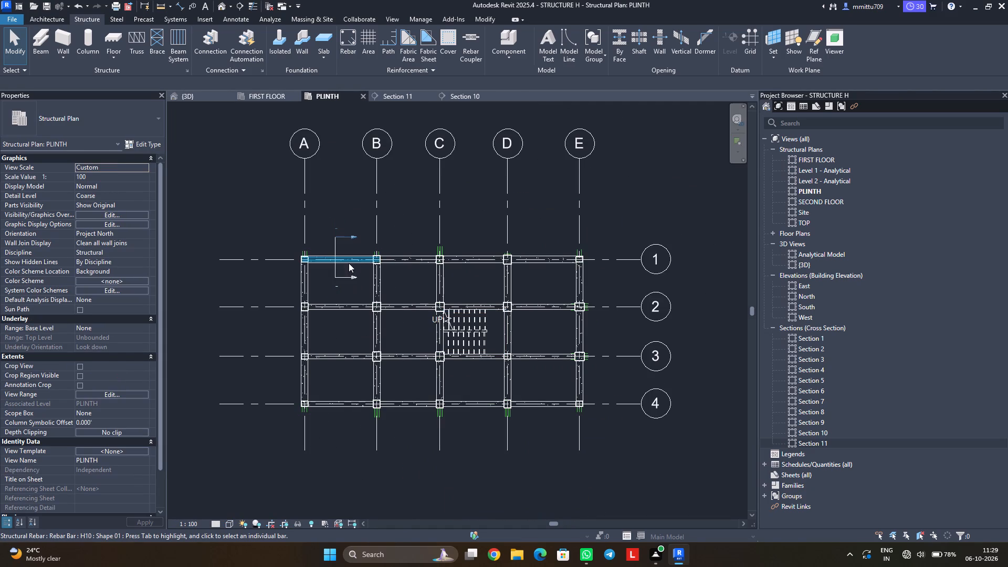
scroll(351, 254, "up", 3)
scroll(351, 254, "down", 1)
scroll(351, 254, "up", 3)
scroll(351, 254, "down", 2)
scroll(351, 254, "up", 1)
scroll(351, 254, "down", 2)
scroll(356, 254, "up", 1)
scroll(356, 254, "down", 1)
scroll(356, 254, "up", 2)
scroll(356, 254, "down", 1)
scroll(356, 254, "up", 1)
scroll(356, 254, "down", 1)
scroll(356, 254, "up", 1)
scroll(357, 254, "down", 1)
scroll(357, 254, "up", 4)
scroll(357, 254, "down", 1)
scroll(357, 254, "up", 5)
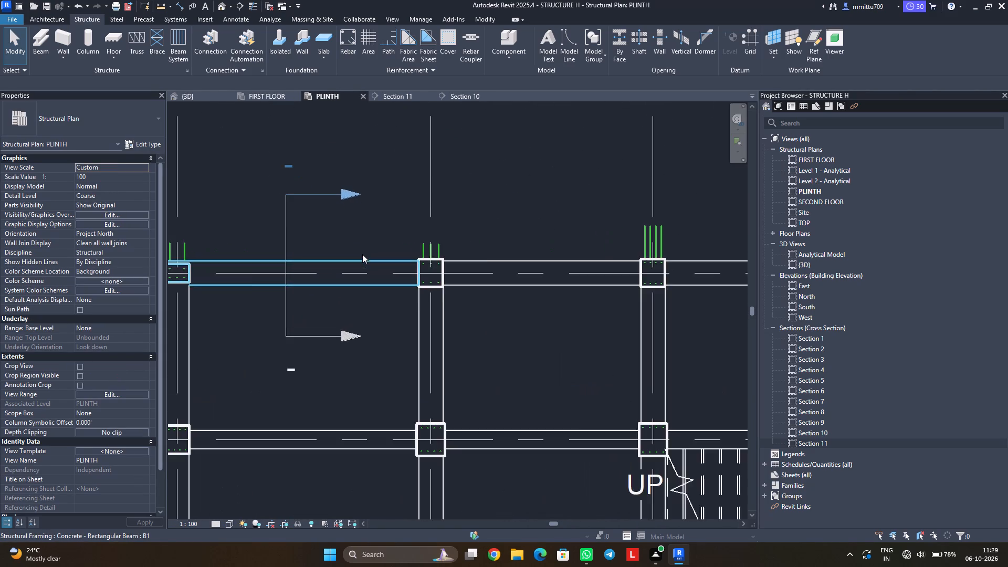
scroll(362, 254, "up", 1)
left_click(362, 254)
left_click(365, 259)
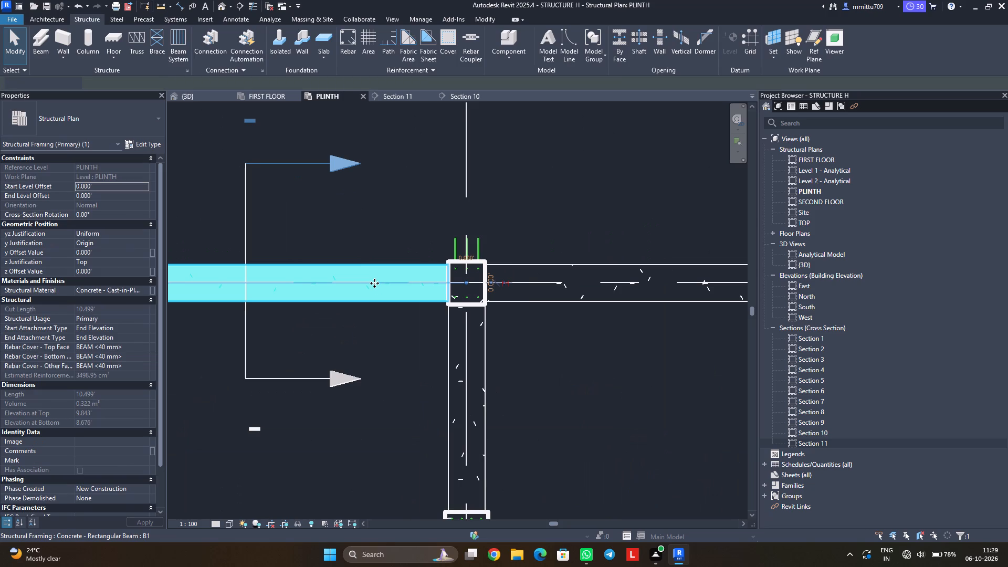
type("SA")
scroll(381, 303, "up", 1)
scroll(381, 303, "down", 9)
scroll(384, 316, "up", 1)
scroll(384, 316, "down", 6)
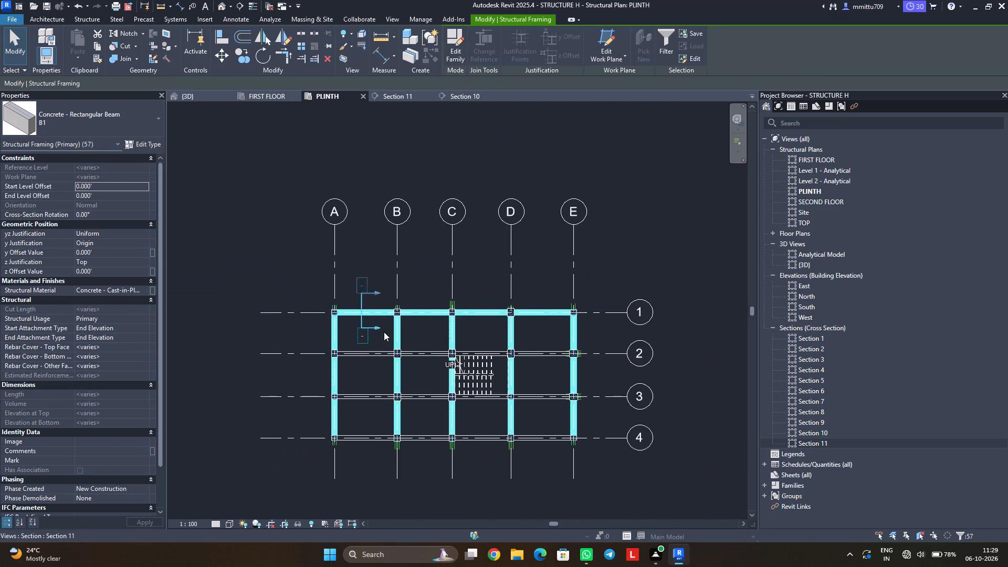
middle_click_drag(376, 386, 384, 349)
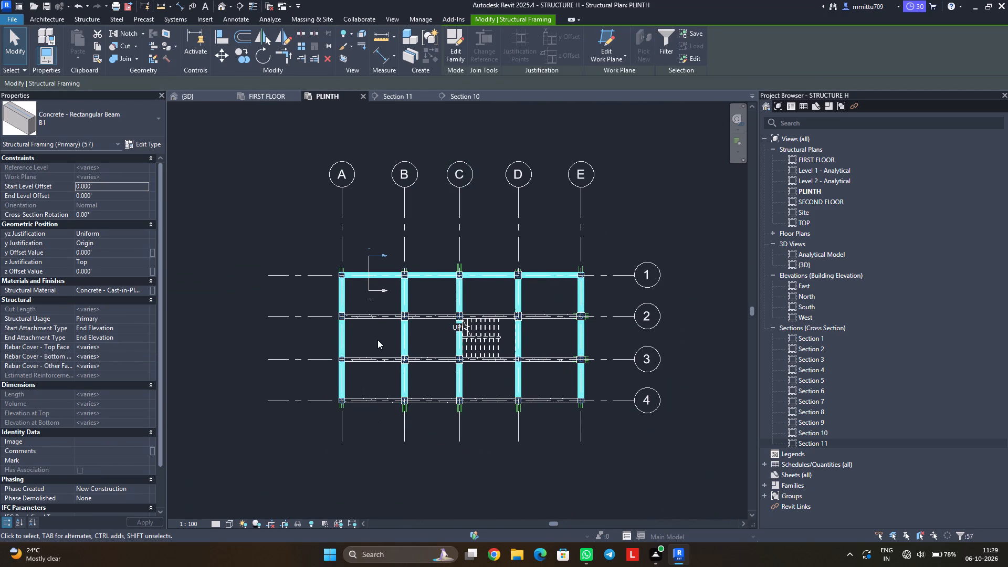
scroll(375, 345, "up", 4)
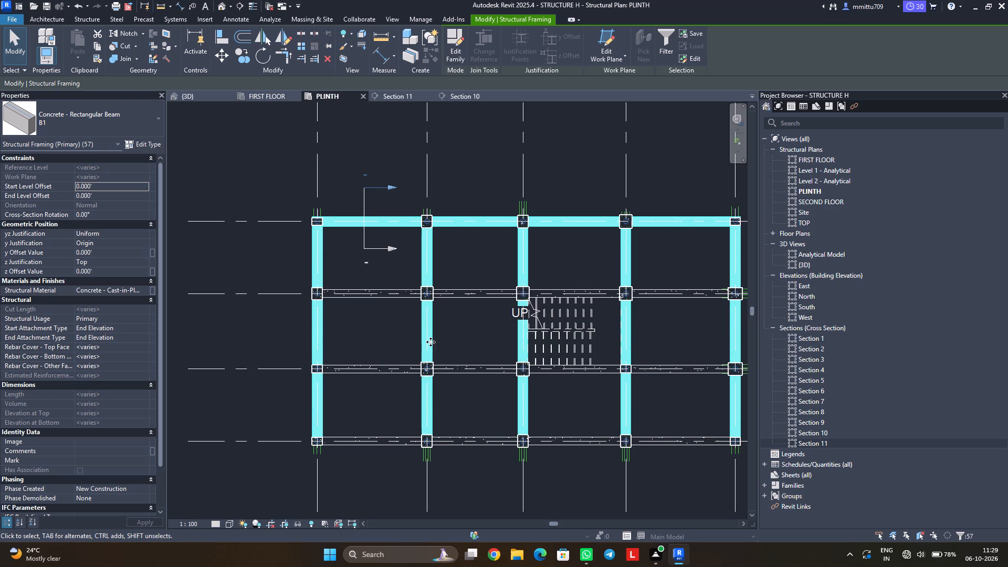
key("Escape")
key("Escape")
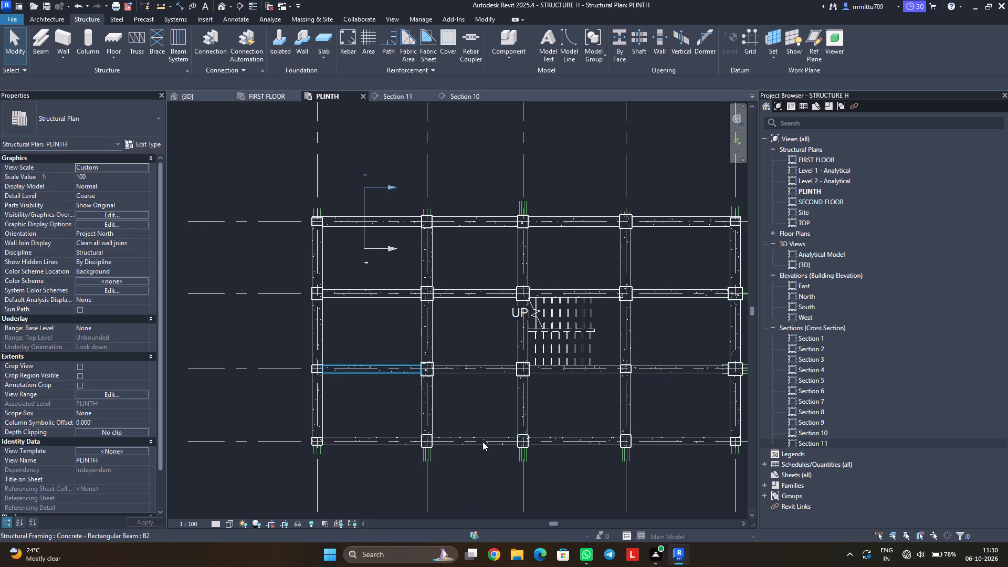
Examine the propagated H10 rebar in the 3D view, checking the B1 beams and the white B2 beams between them.
scroll(494, 424, "down", 3)
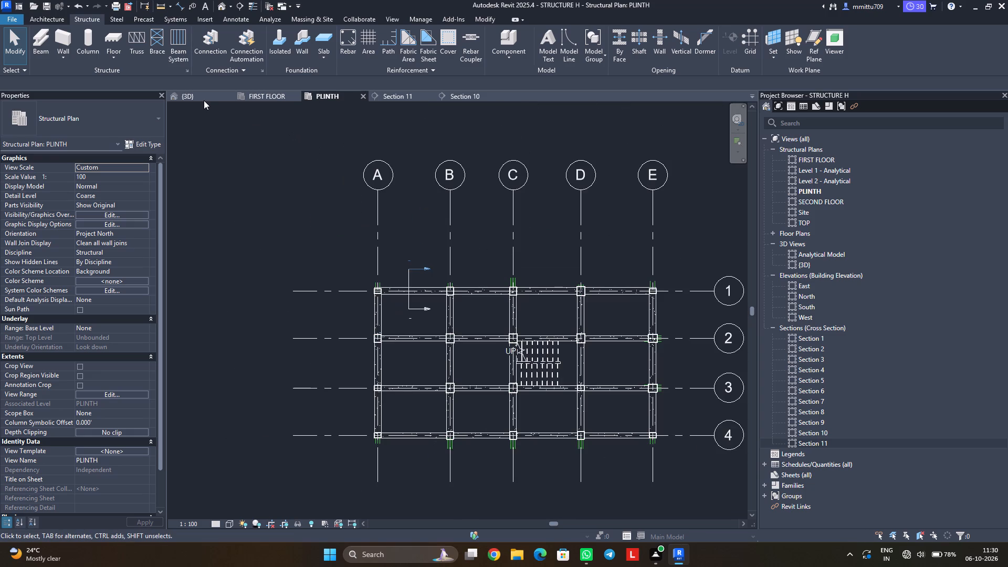
left_click(204, 96)
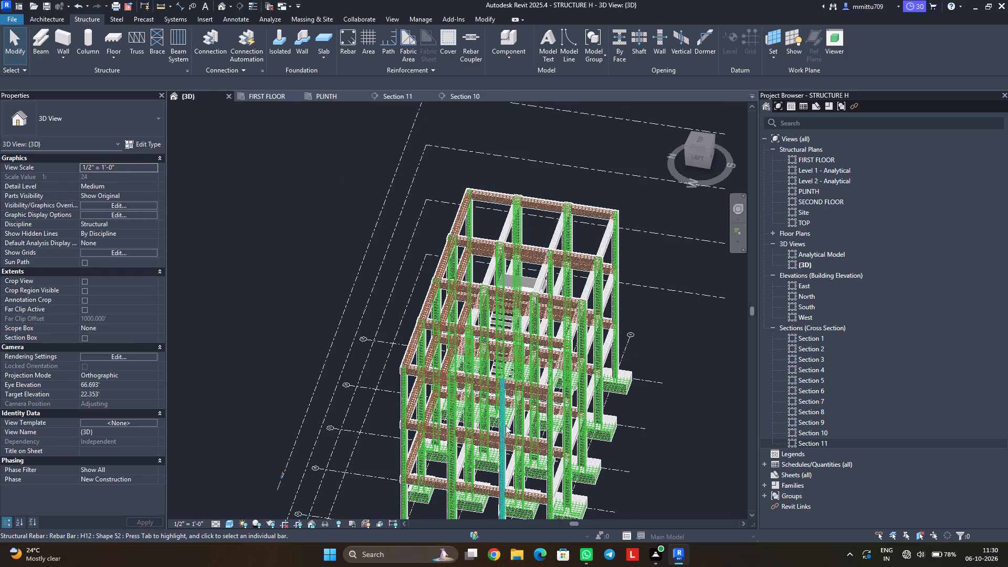
middle_click_drag(506, 423, 621, 346)
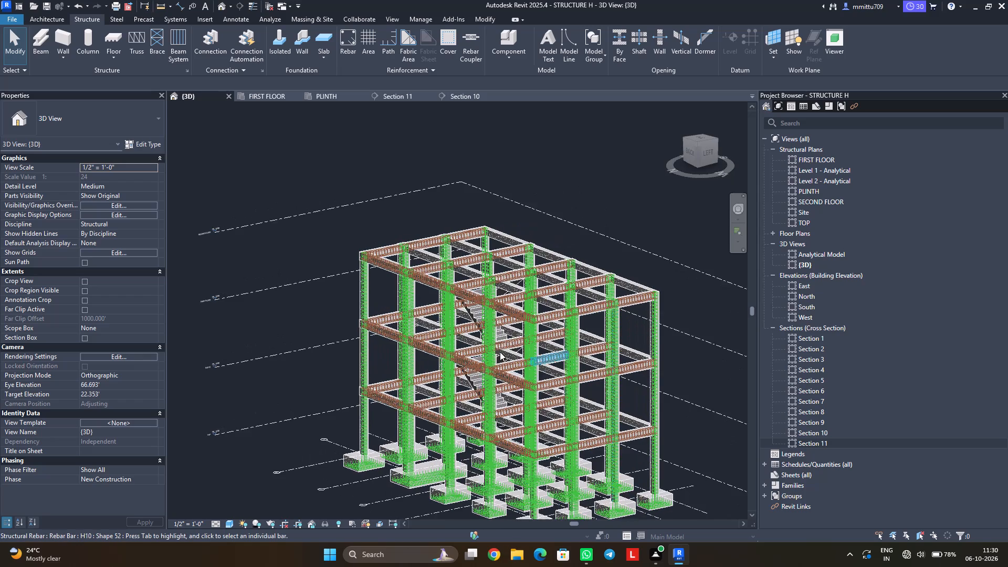
scroll(498, 348, "up", 5)
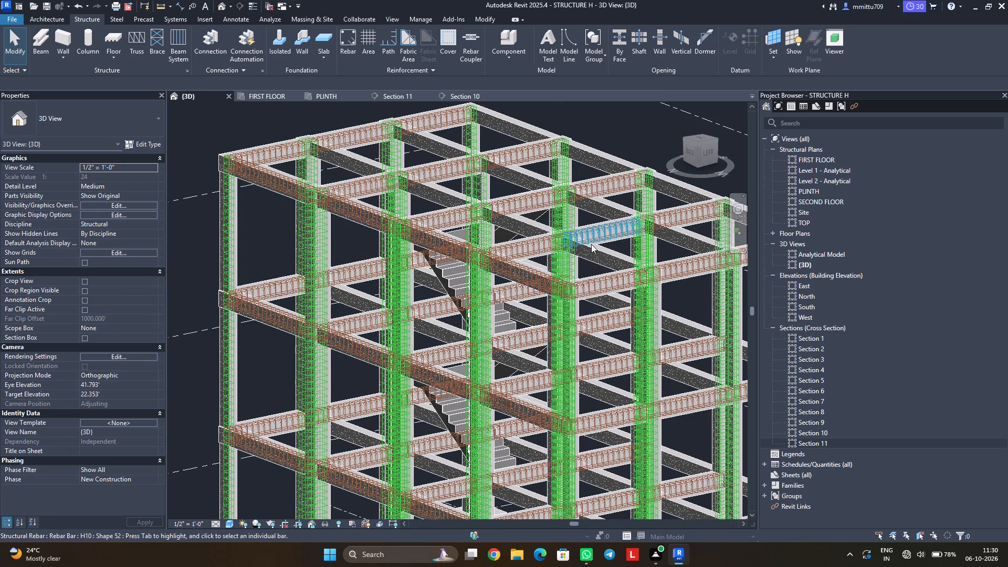
left_click(593, 250)
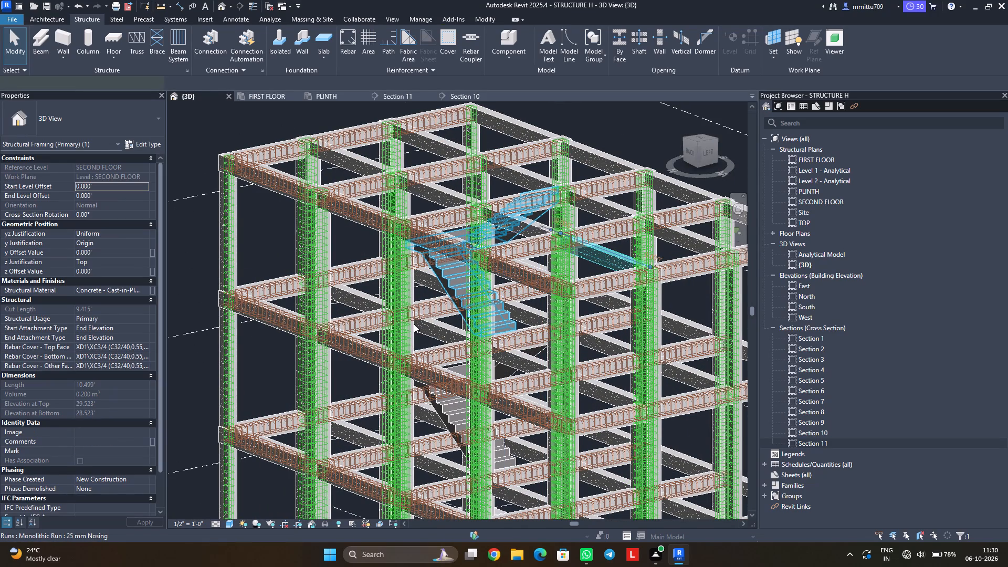
key("Escape")
key("Escape")
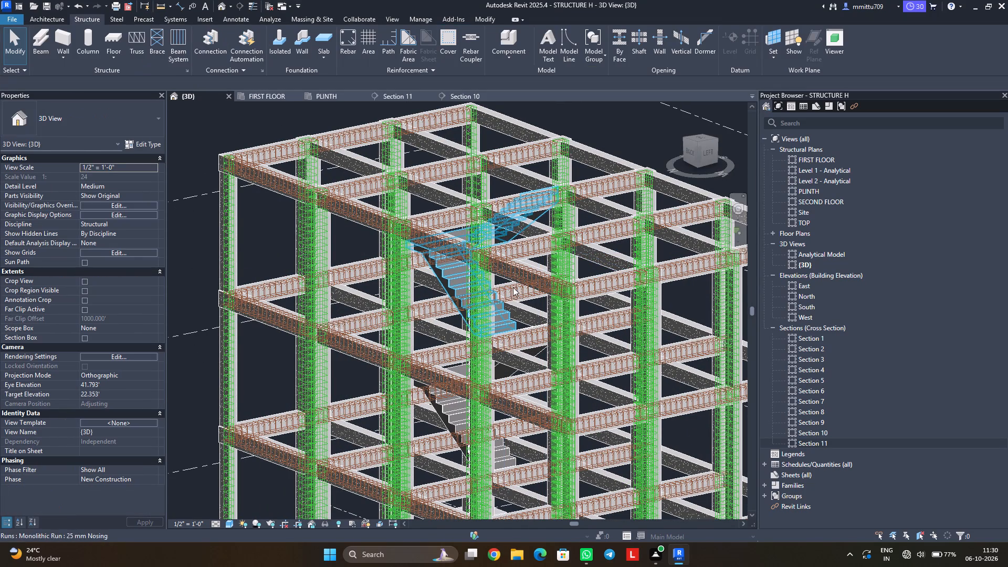
scroll(536, 267, "up", 3)
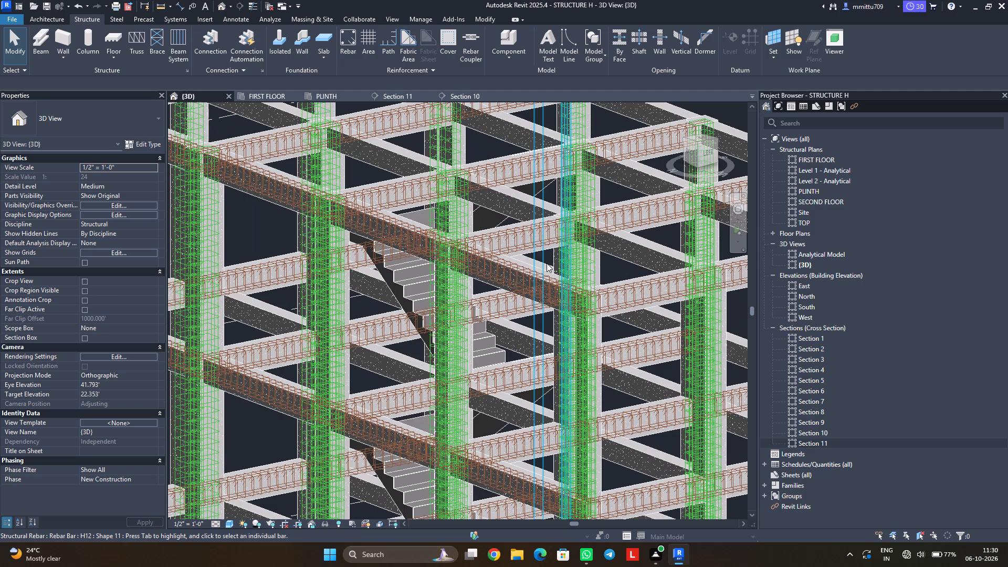
scroll(534, 269, "up", 4)
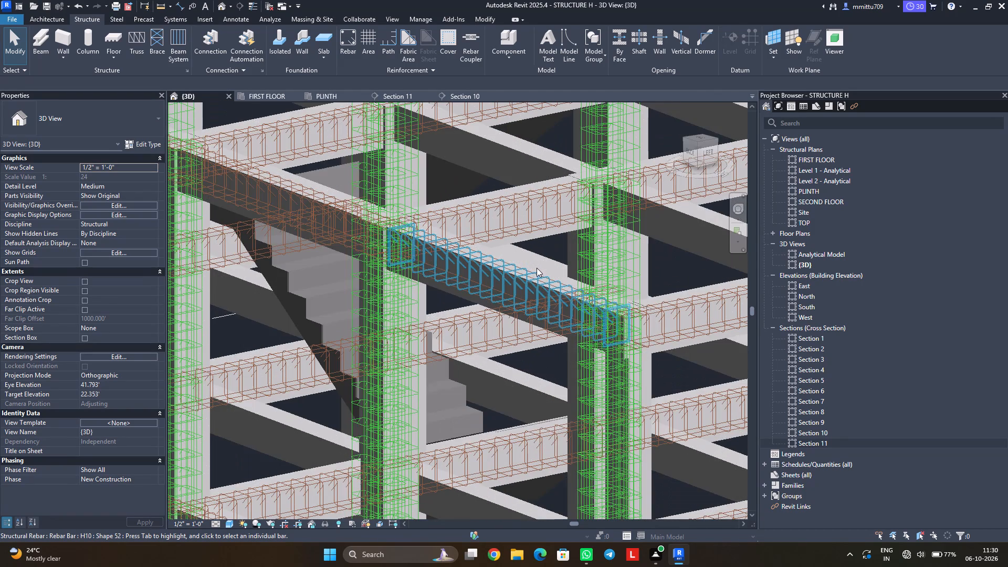
scroll(539, 267, "up", 4)
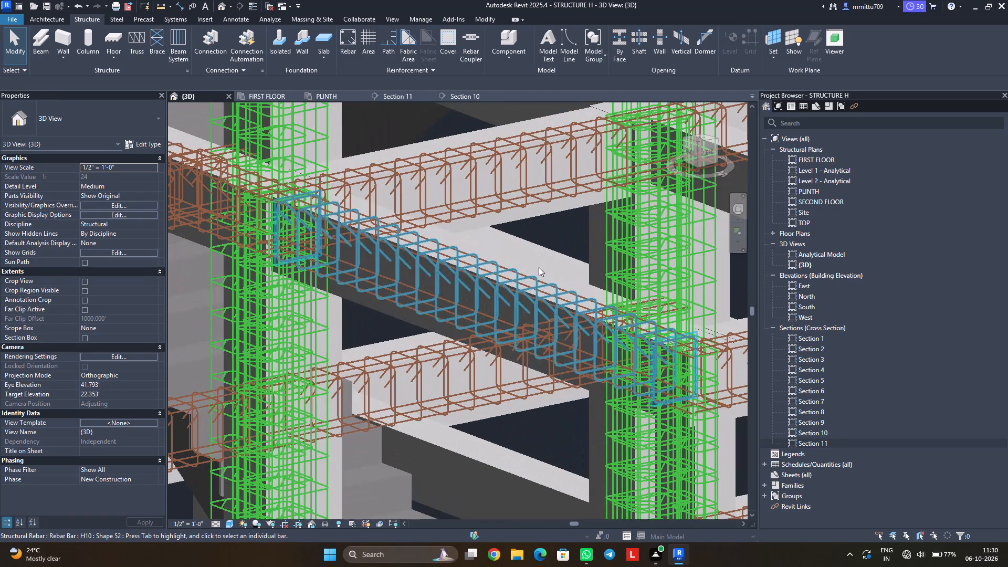
left_click(539, 267)
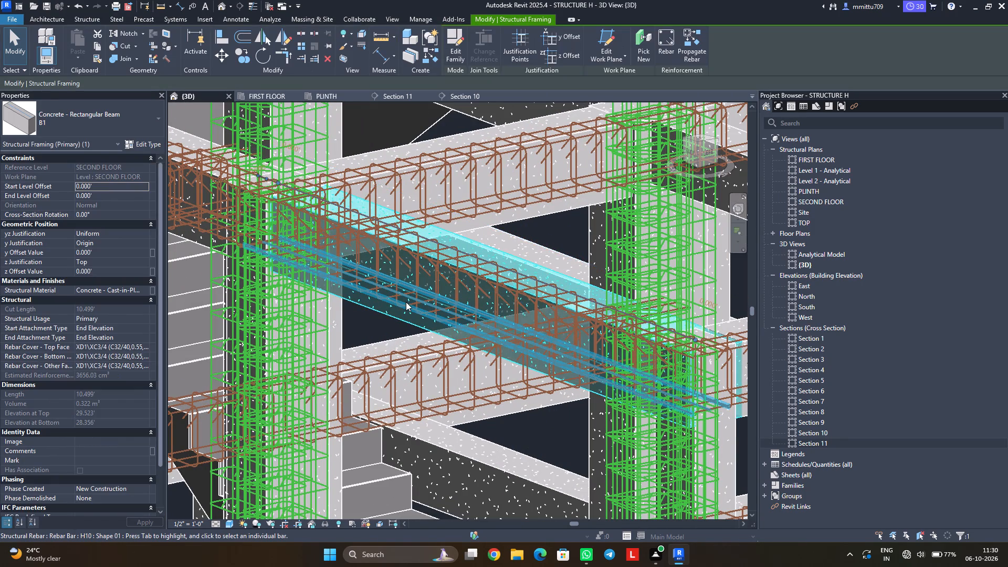
key("Escape")
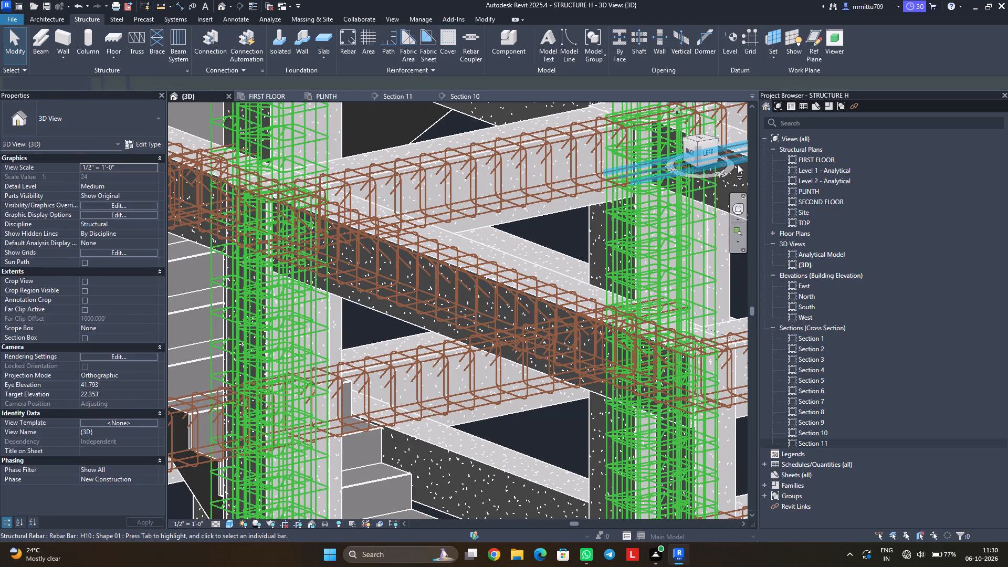
scroll(709, 215, "down", 1)
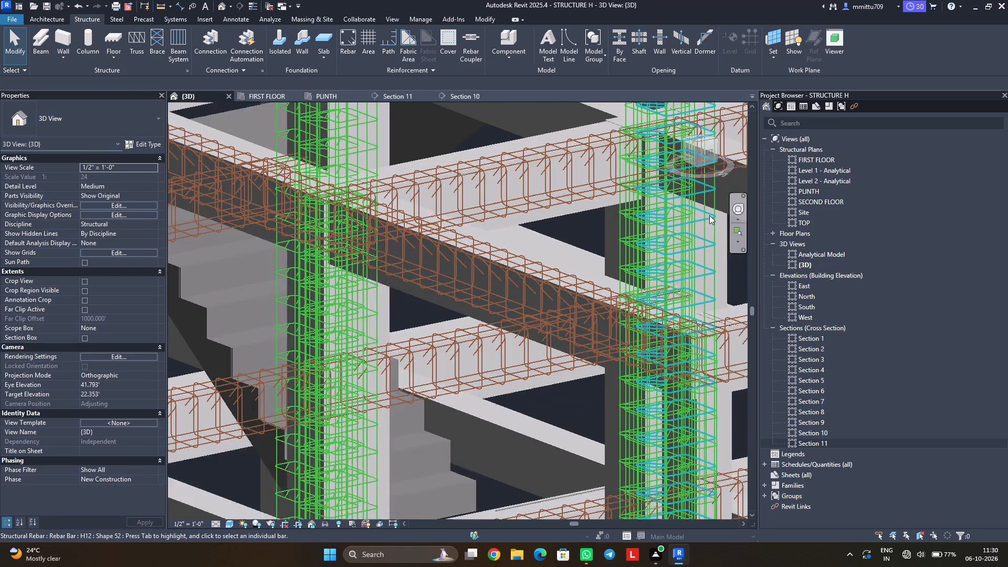
scroll(709, 215, "down", 1)
scroll(698, 236, "up", 1)
scroll(685, 239, "down", 2)
middle_click_drag(675, 240, 618, 248)
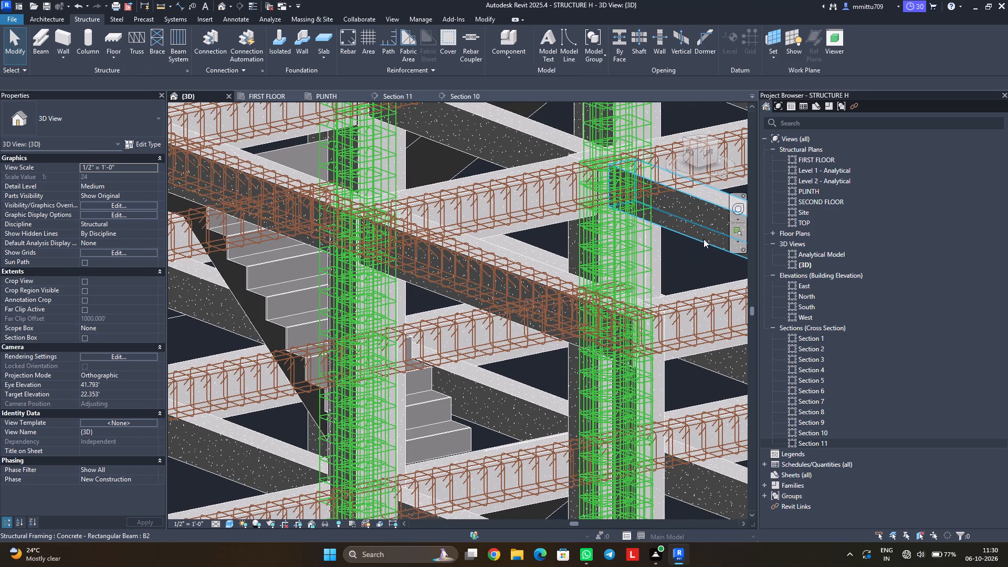
left_click(703, 239)
key("Escape")
scroll(611, 307, "down", 2)
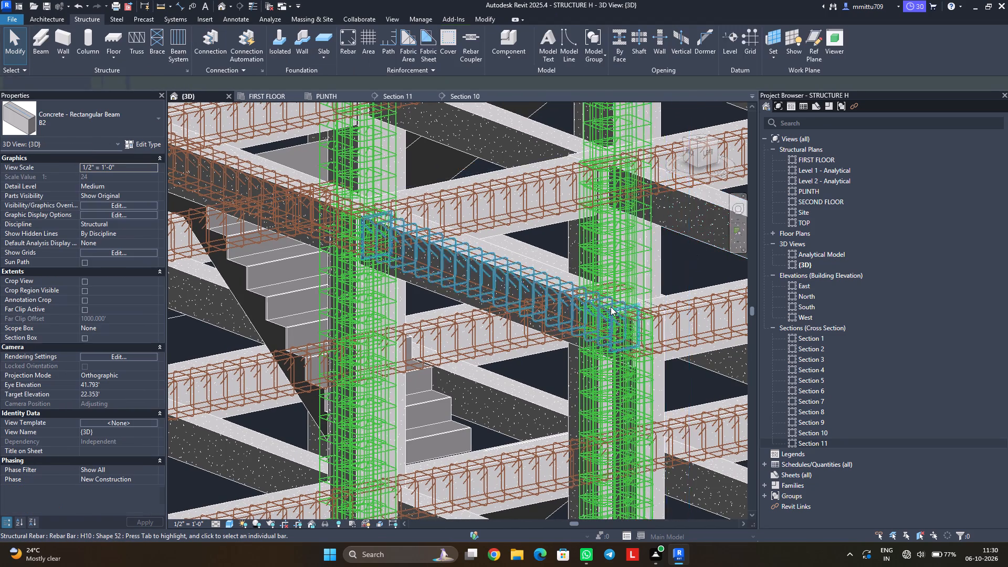
scroll(611, 307, "down", 1)
scroll(610, 307, "up", 1)
scroll(610, 307, "down", 2)
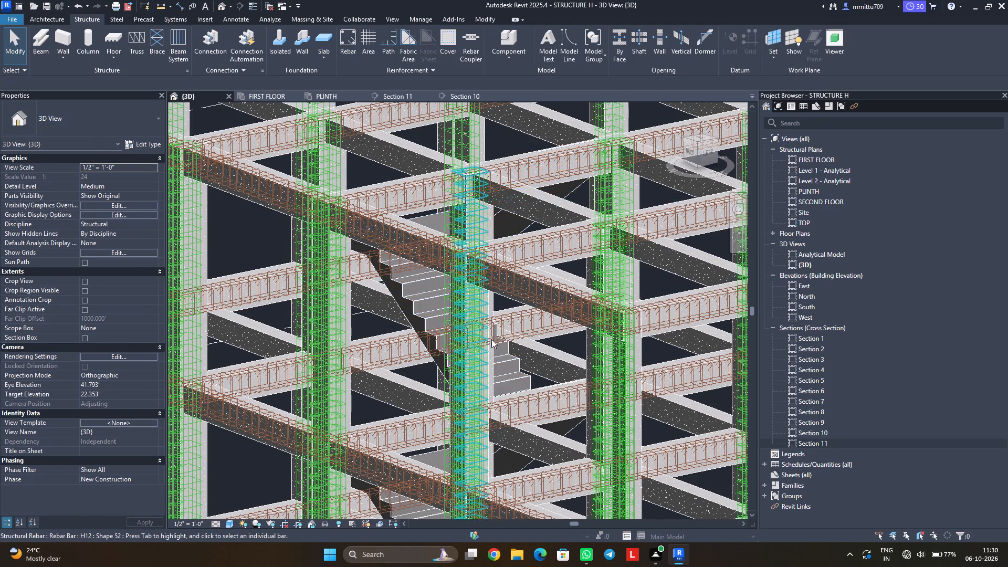
scroll(491, 339, "down", 4)
scroll(491, 335, "up", 1)
scroll(491, 335, "down", 8)
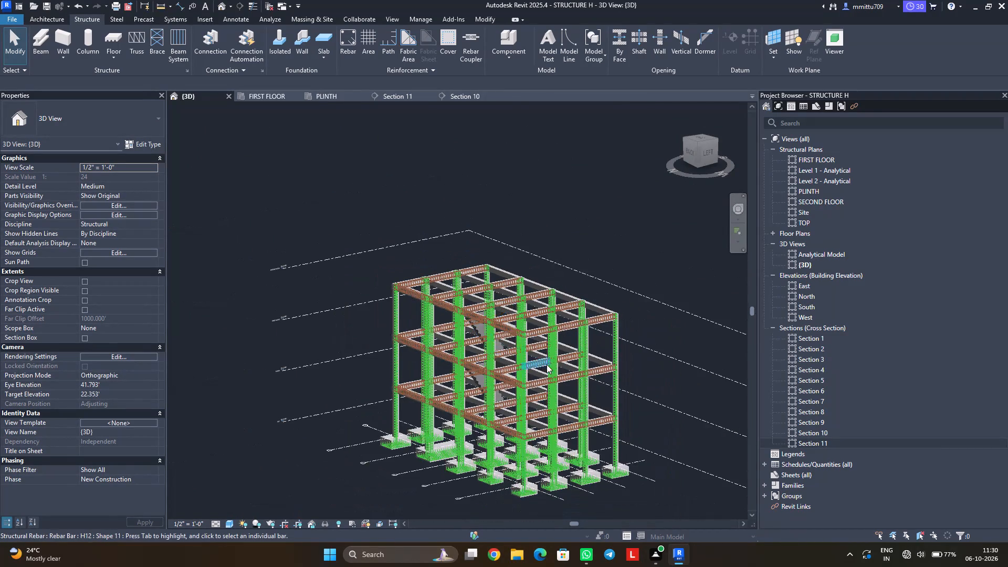
middle_click_drag(531, 367, 374, 388, "shift")
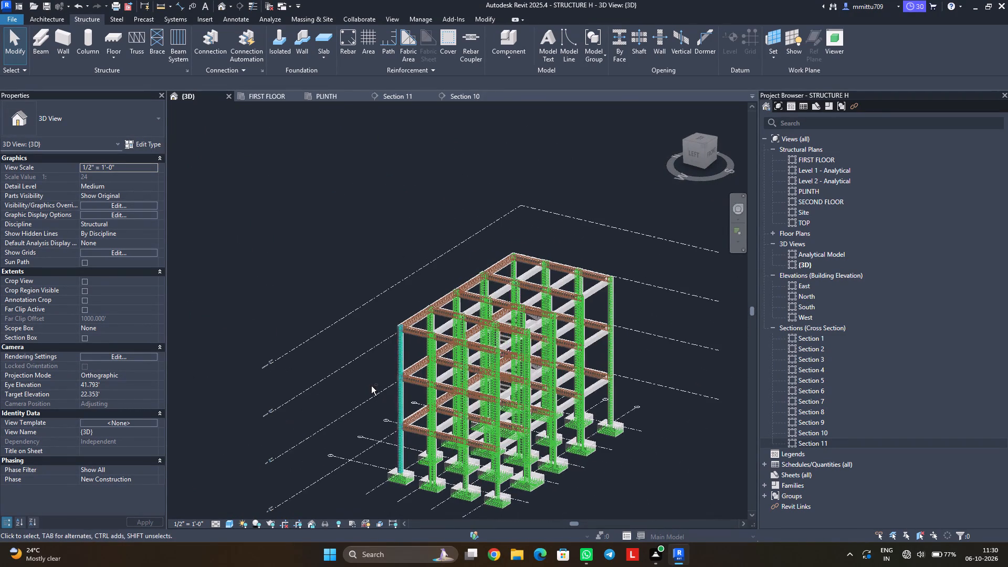
middle_click_drag(476, 375, 436, 404, "shift")
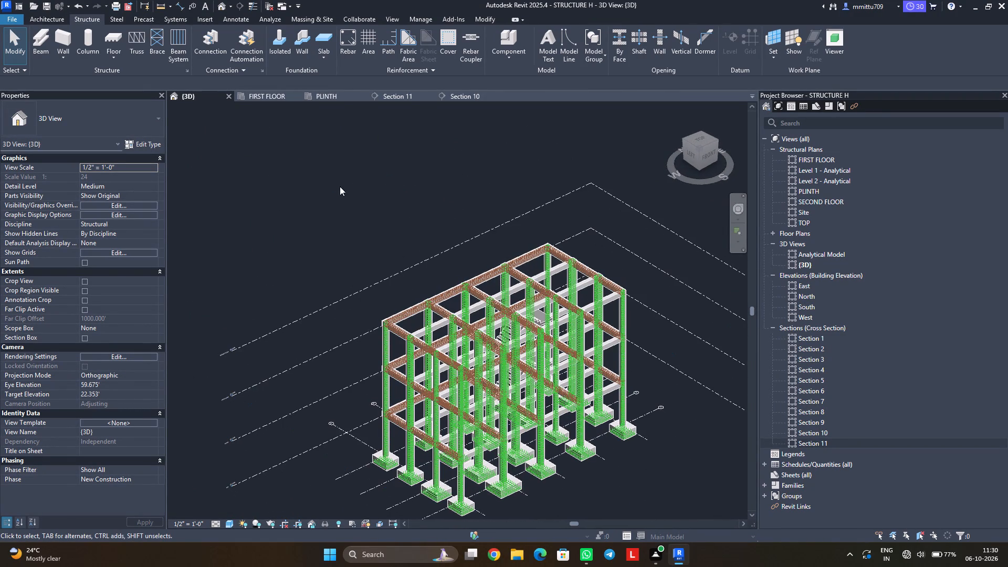
Review the beam reinforcement shown in the Section 11 and Section 10 views.
left_click(336, 98)
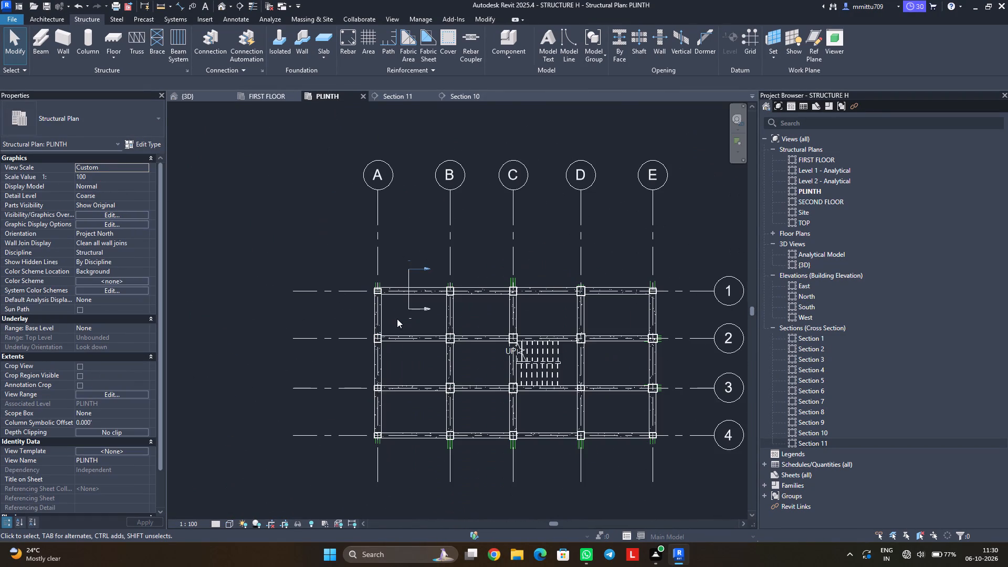
left_click(395, 101)
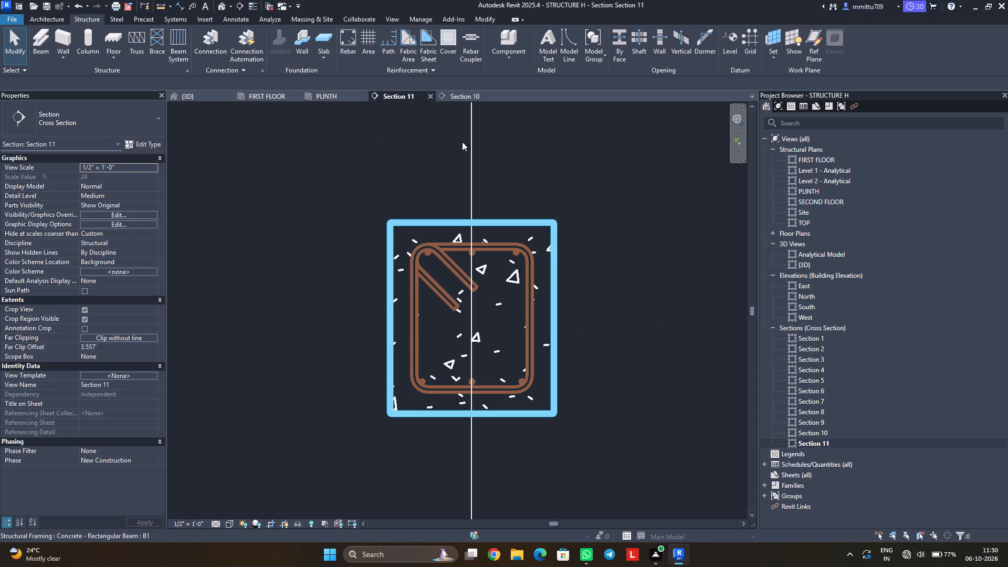
left_click(467, 96)
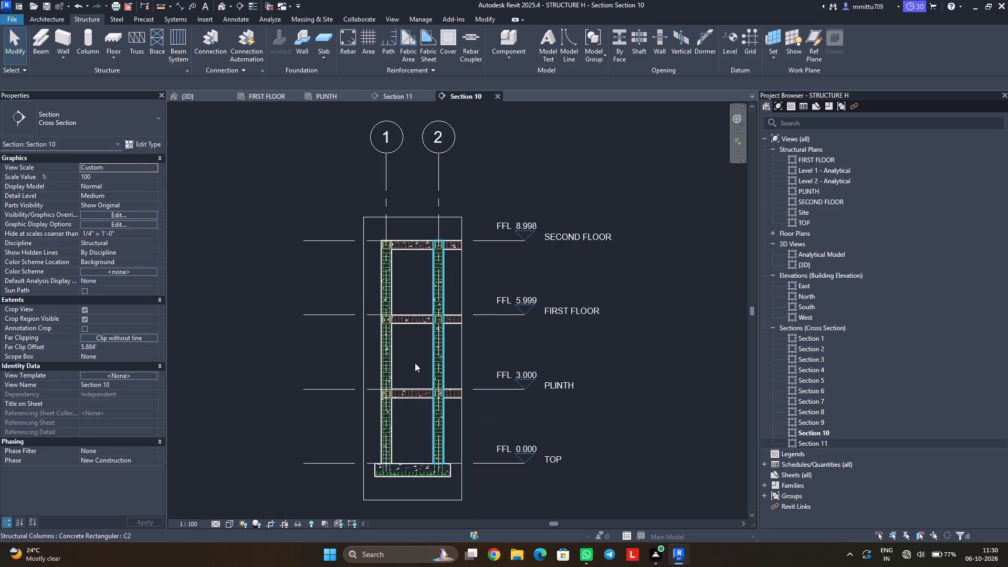
left_click(407, 94)
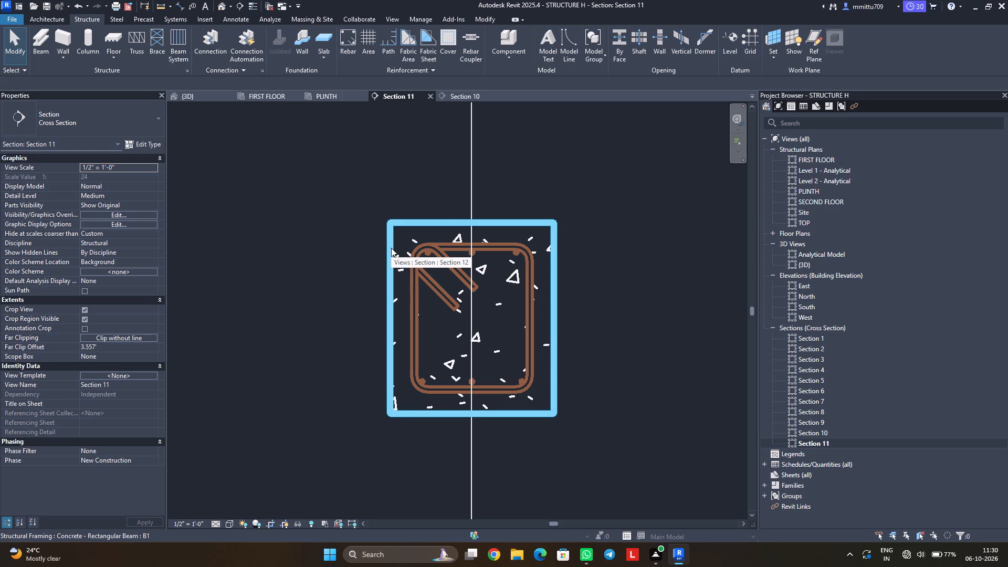
scroll(402, 266, "up", 2)
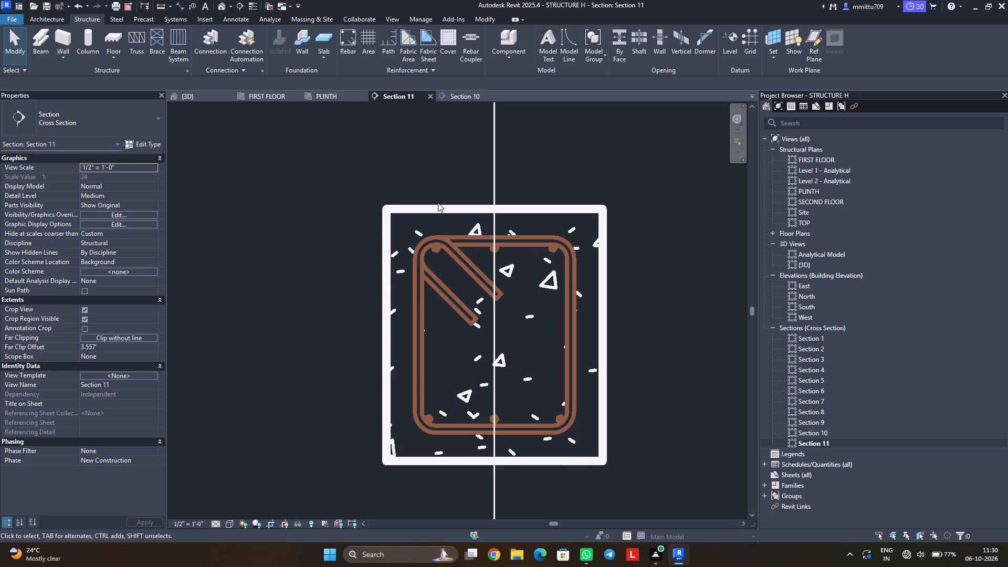
In the PLINTH plan, draw a vertical section line across the grid 2 beam between grids A and B.
left_click(338, 94)
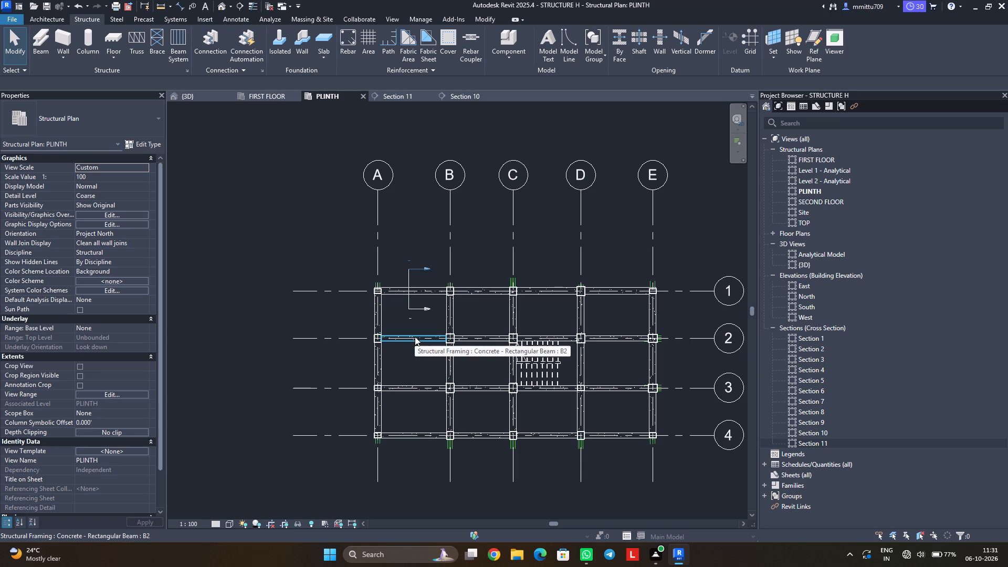
scroll(415, 337, "up", 1)
scroll(415, 337, "down", 1)
scroll(415, 337, "up", 5)
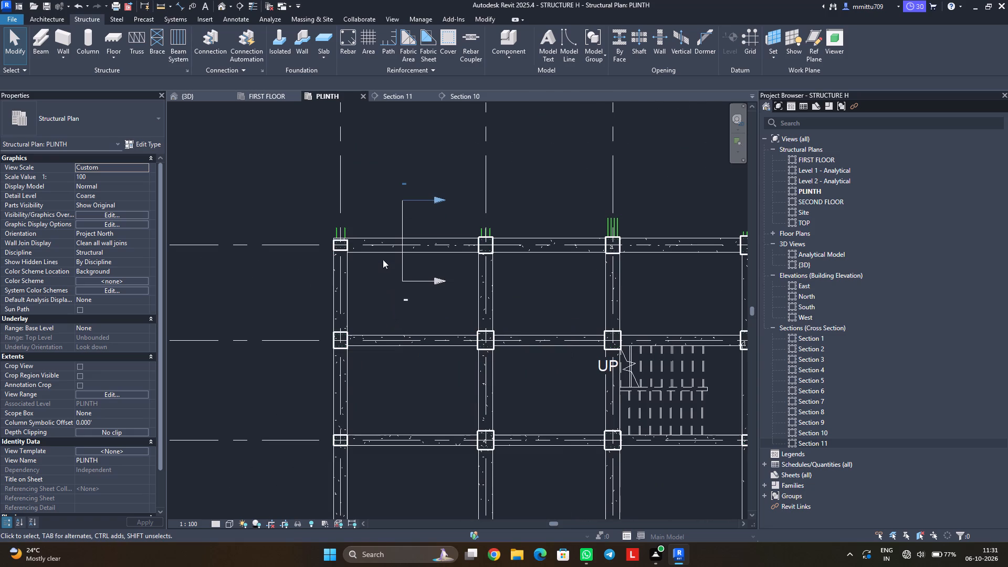
left_click(383, 257)
left_click(380, 281)
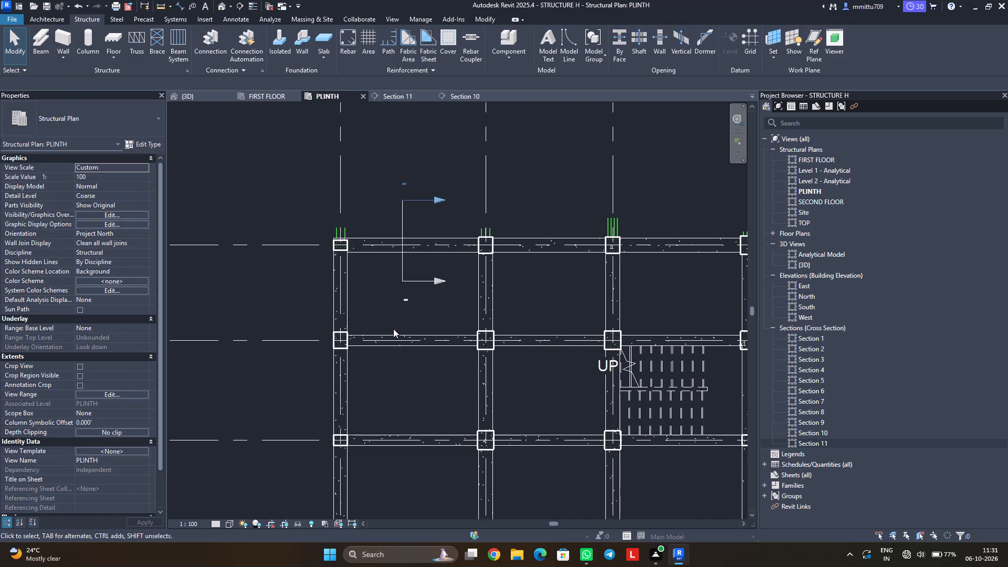
left_click(394, 333)
left_click(404, 381)
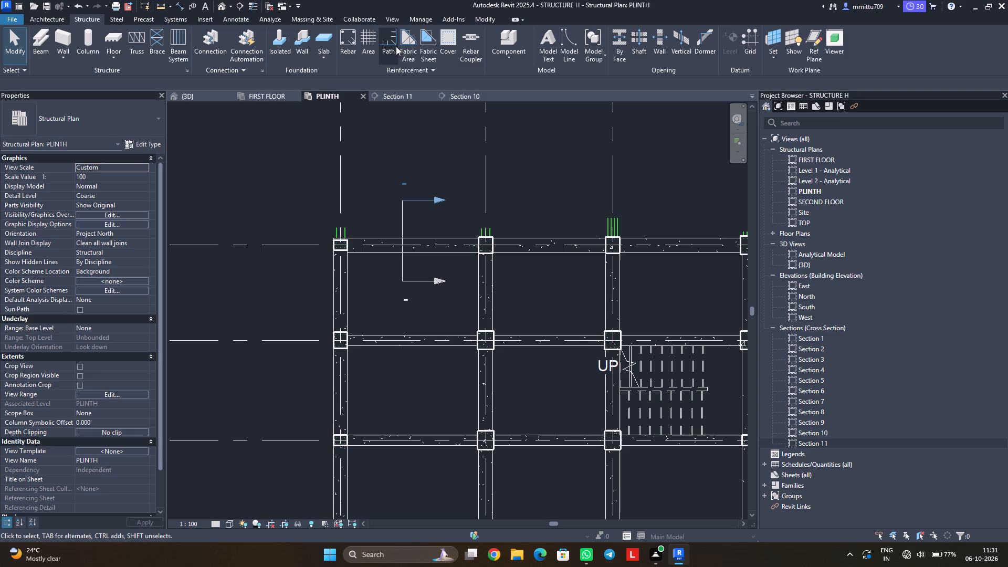
left_click(239, 4)
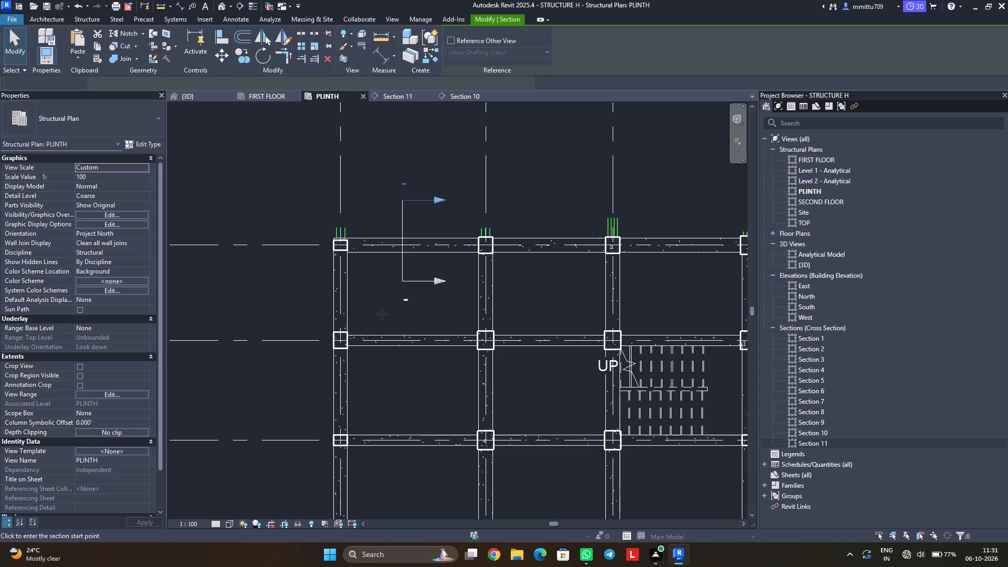
left_click(407, 313)
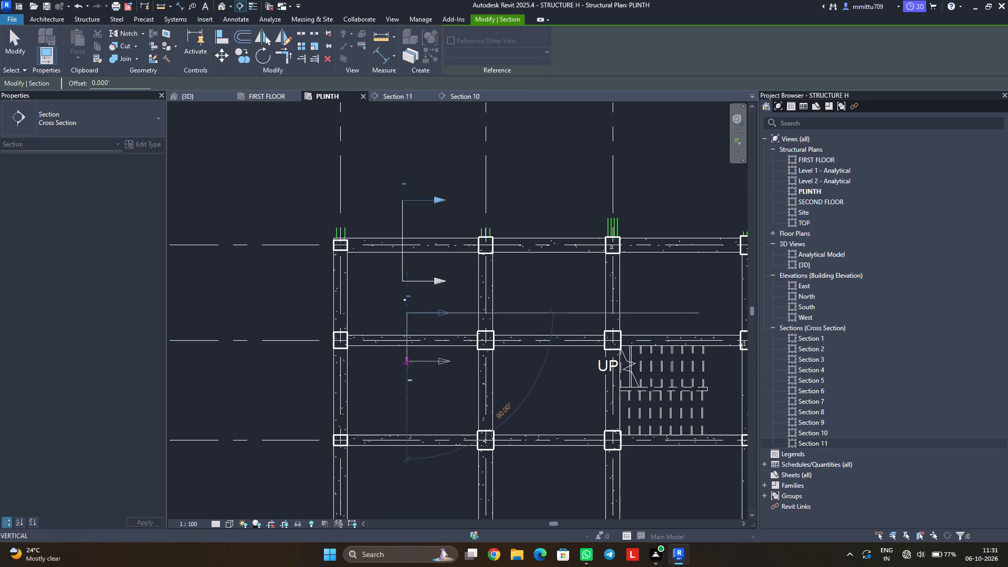
left_click(408, 364)
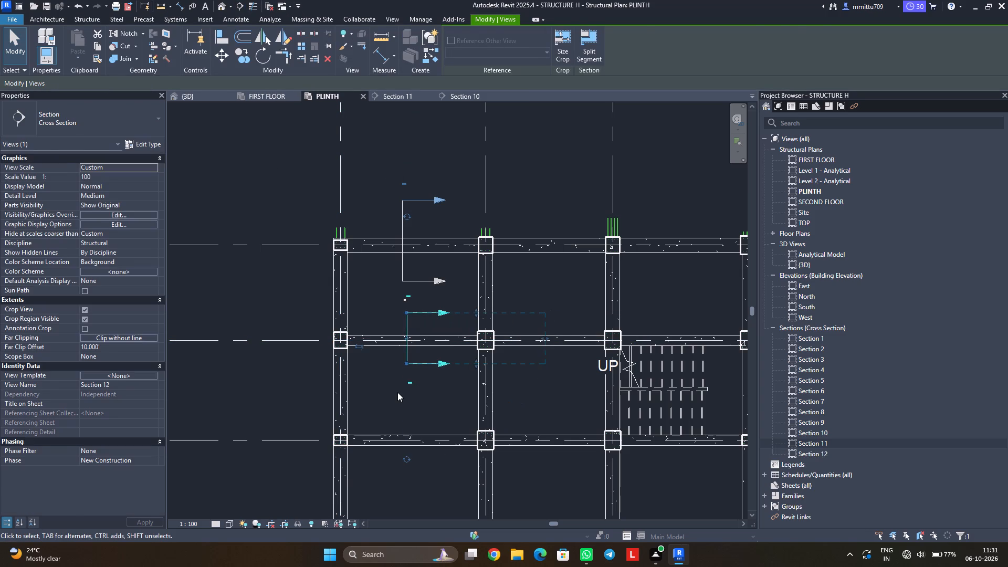
key("Escape")
key("Escape")
Shorten the new section's view depth to about 3.77 feet so it ends before grid B.
left_click(428, 363)
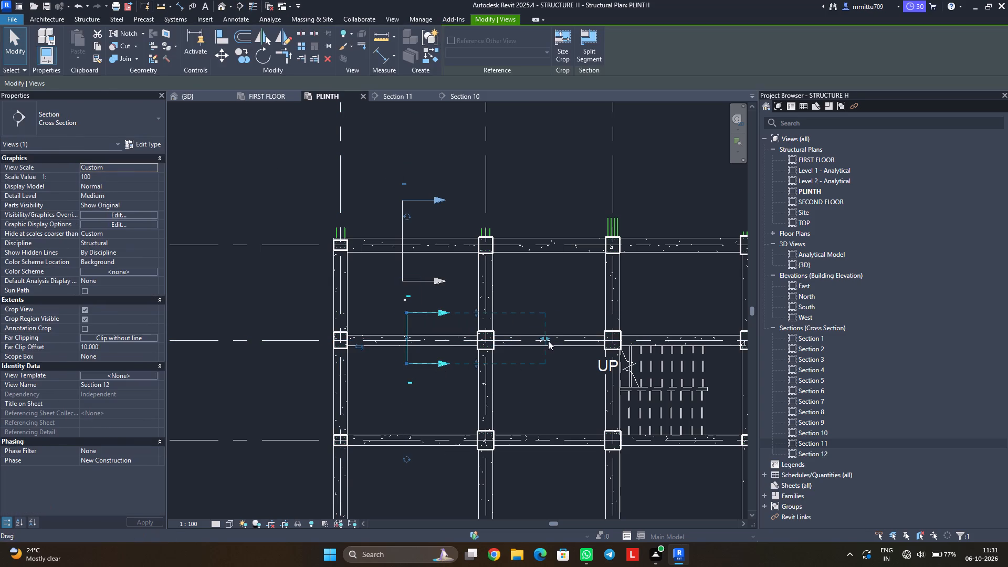
left_click_drag(543, 335, 457, 335)
left_click(454, 401)
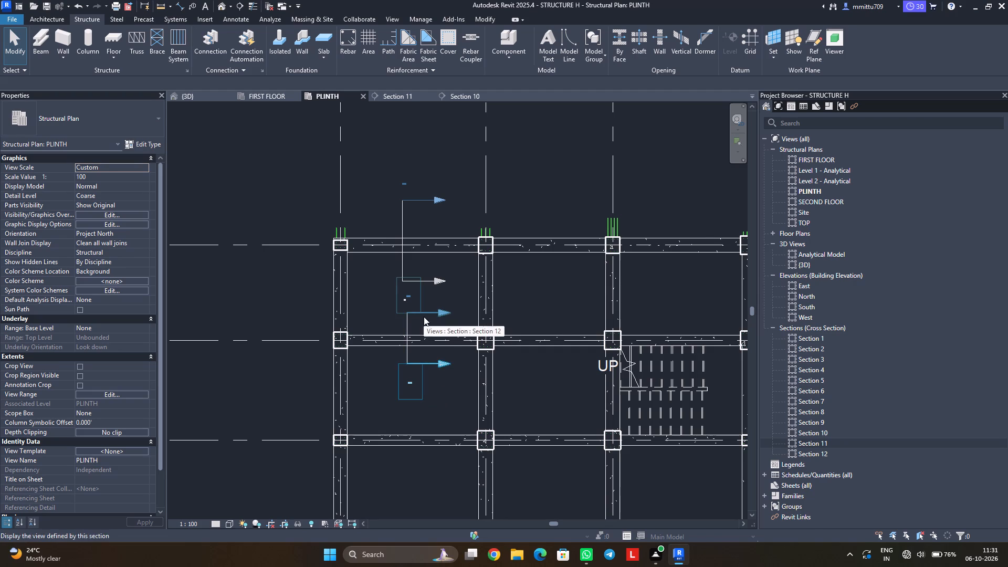
Open the new section's view and hide its Levels and Grids annotation categories through the visibility overrides.
double_click(803, 455)
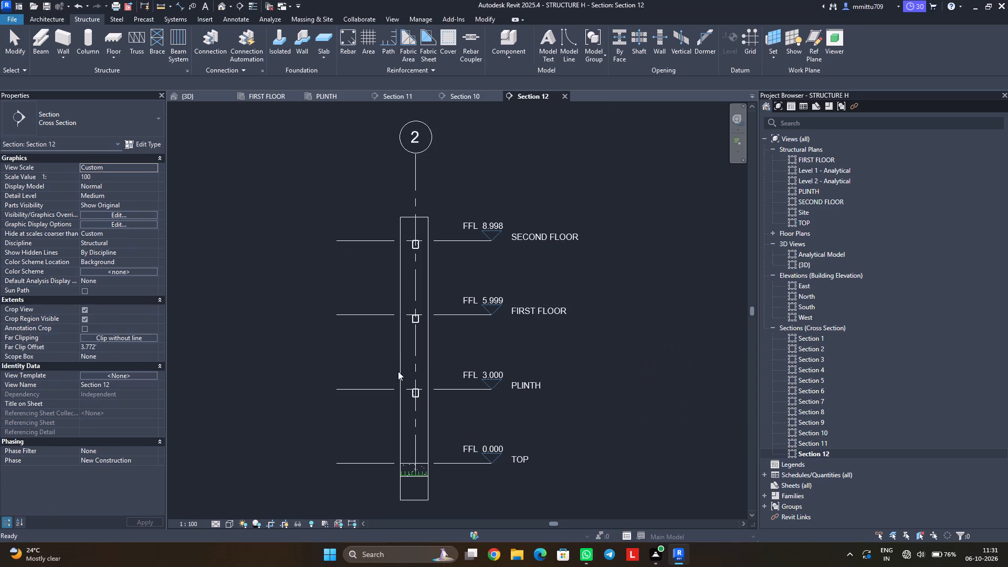
scroll(411, 391, "up", 1)
scroll(411, 391, "down", 1)
scroll(411, 391, "up", 3)
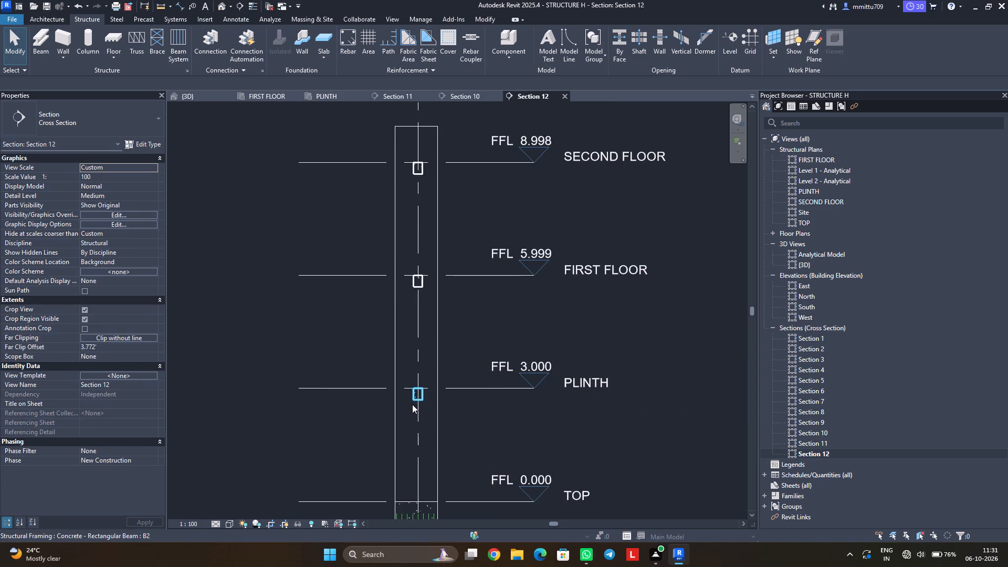
middle_click_drag(412, 408, 413, 389)
type("VG")
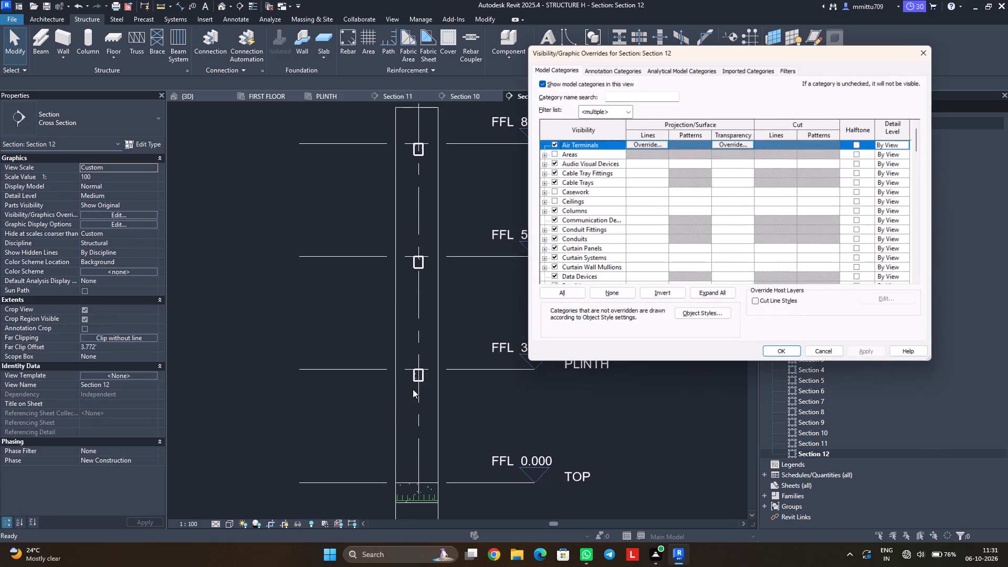
left_click(606, 67)
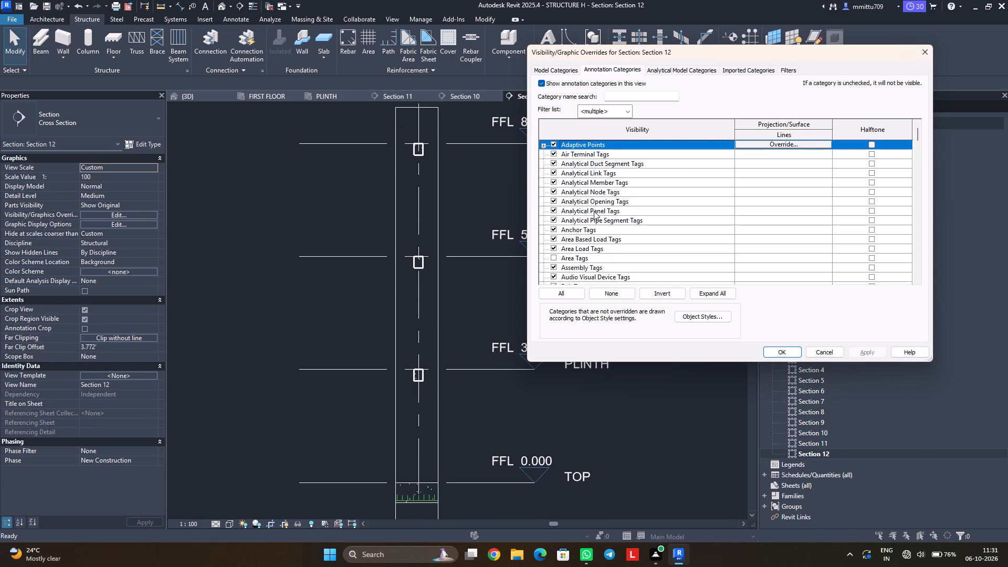
key("v")
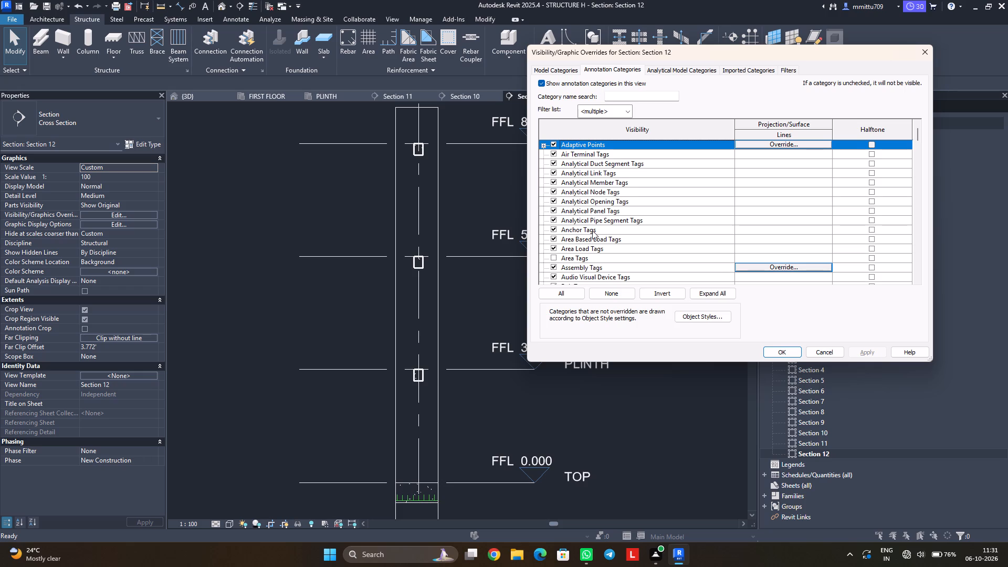
key("l")
left_click(552, 153)
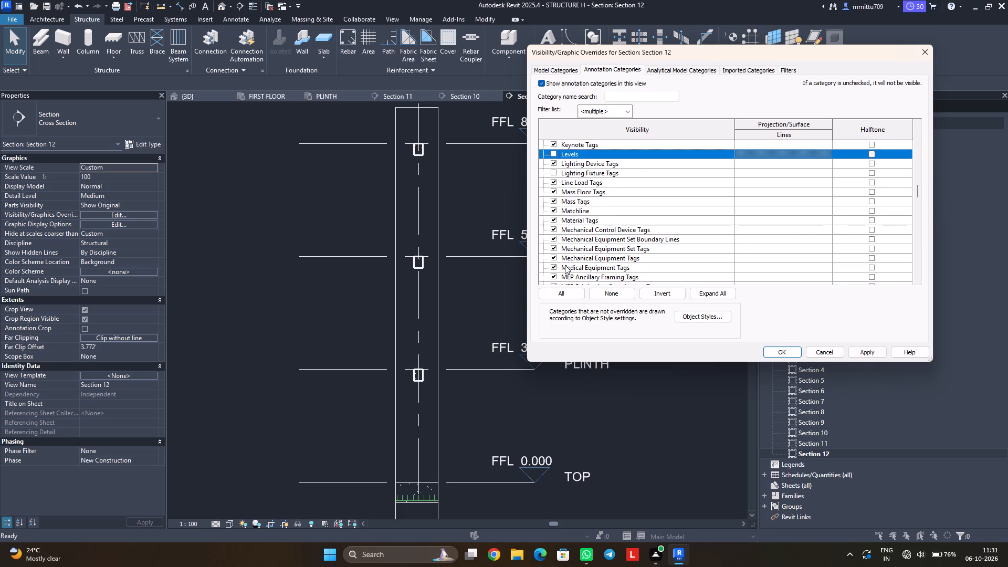
key("g")
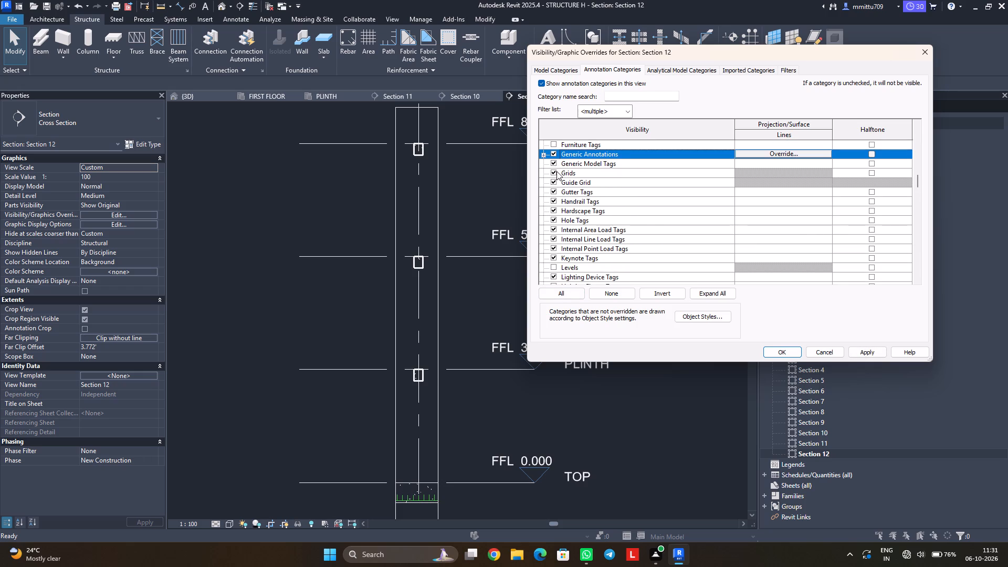
left_click(554, 172)
left_click(775, 351)
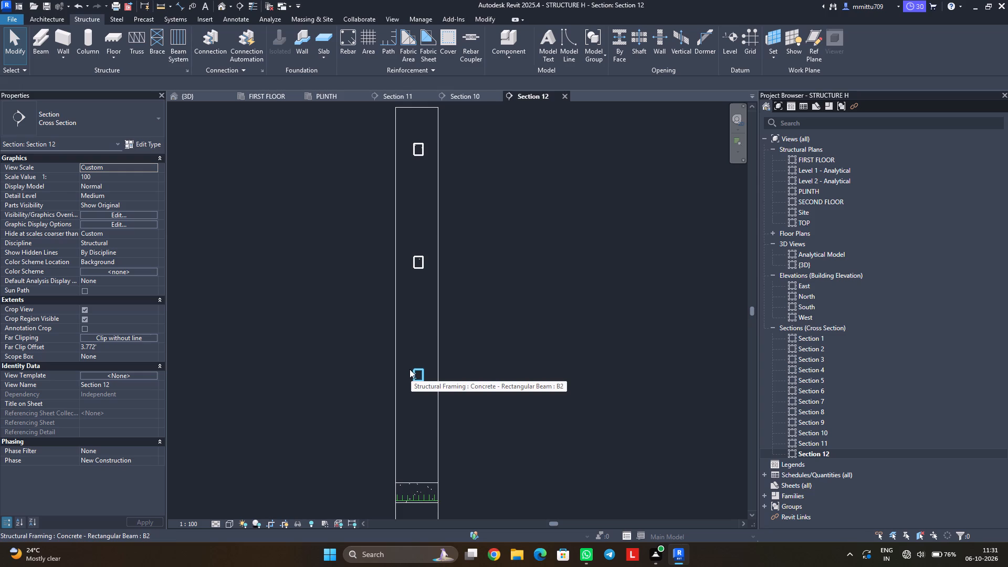
Set the section view's scale to 1/2" = 1'-0".
scroll(417, 379, "up", 1)
scroll(417, 379, "down", 1)
scroll(417, 379, "up", 2)
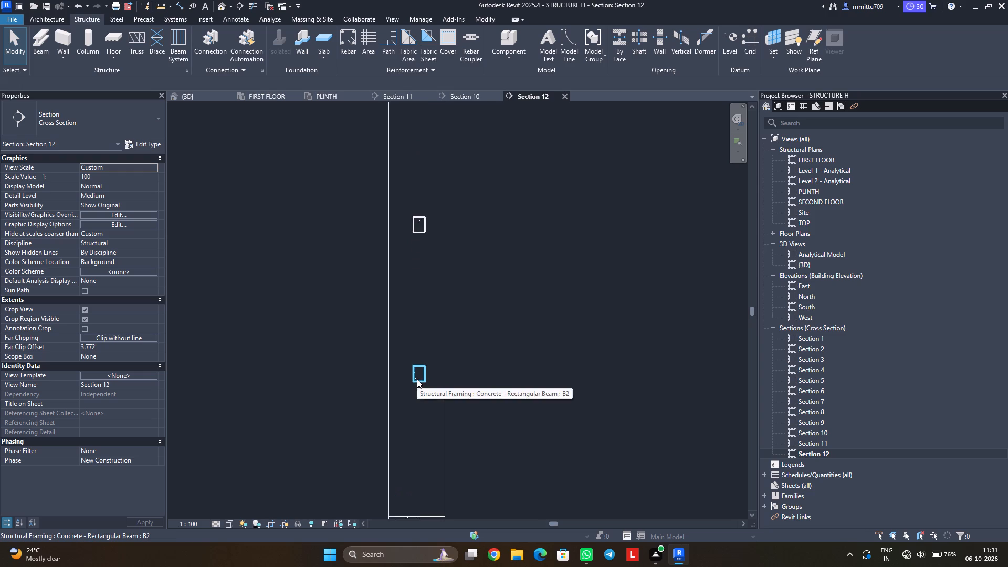
scroll(417, 379, "down", 3)
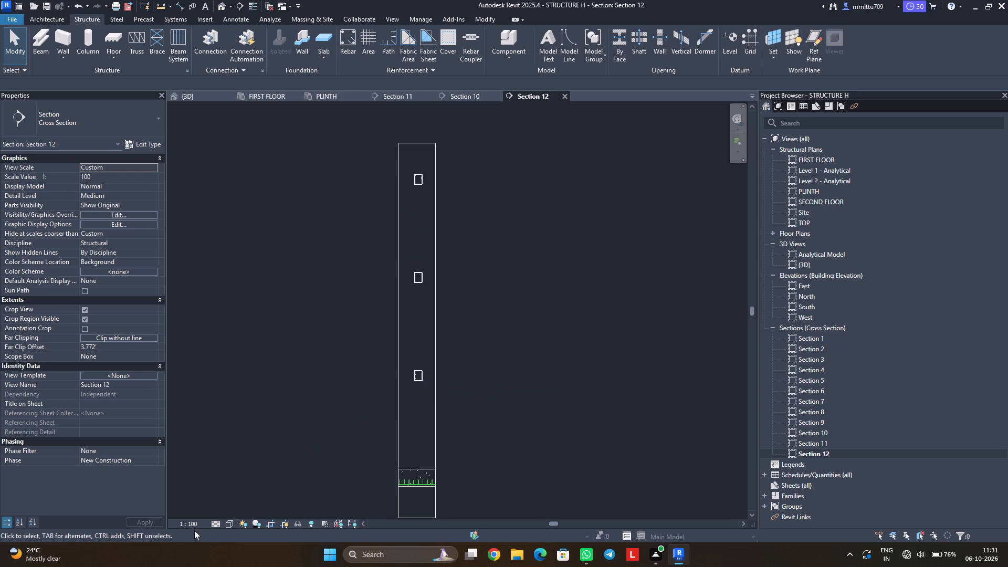
left_click(193, 526)
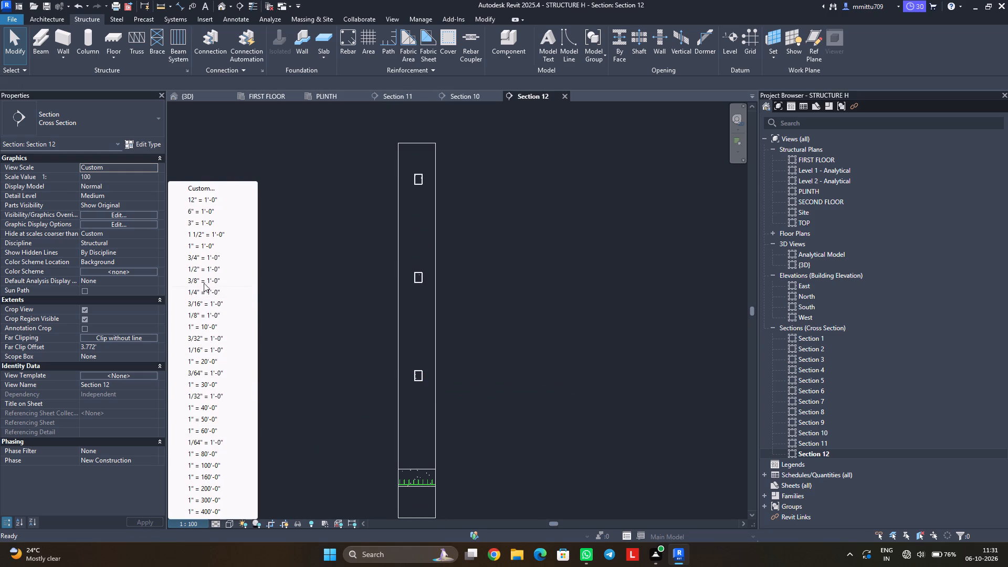
left_click(204, 271)
Set the rebar cover of the plinth-level B2 beam to BEAM <40 mm>.
scroll(396, 374, "up", 3)
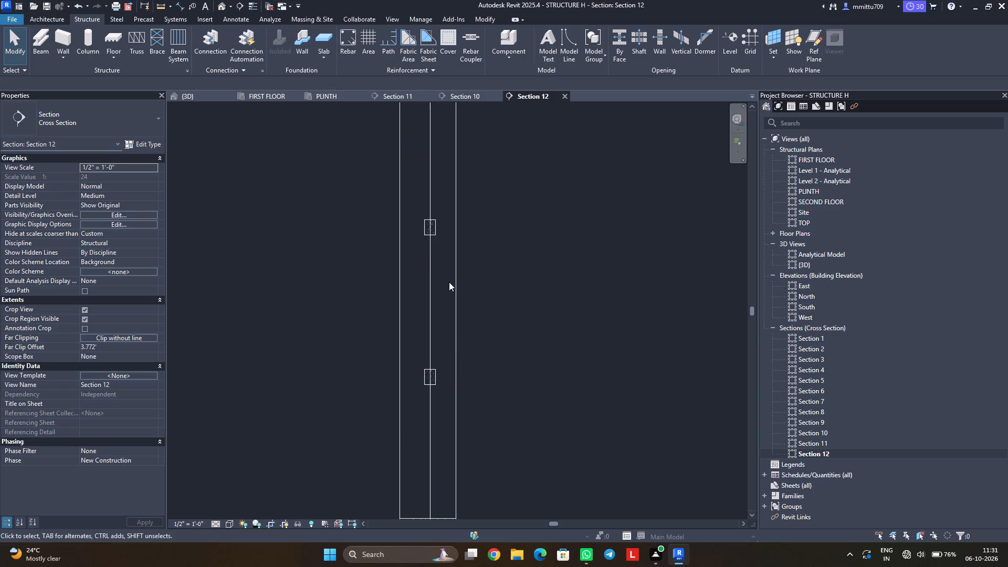
left_click(442, 44)
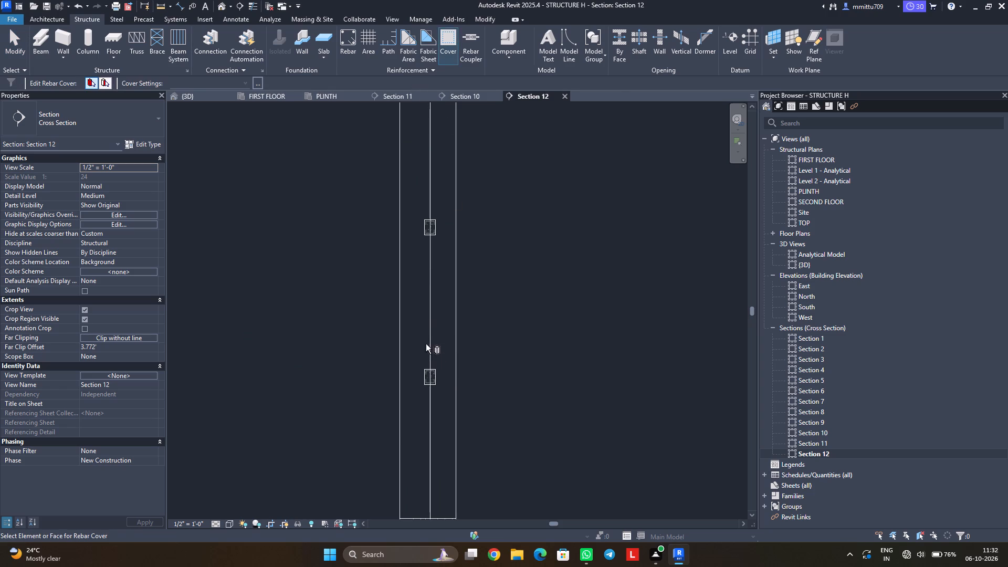
left_click(432, 370)
left_click(245, 81)
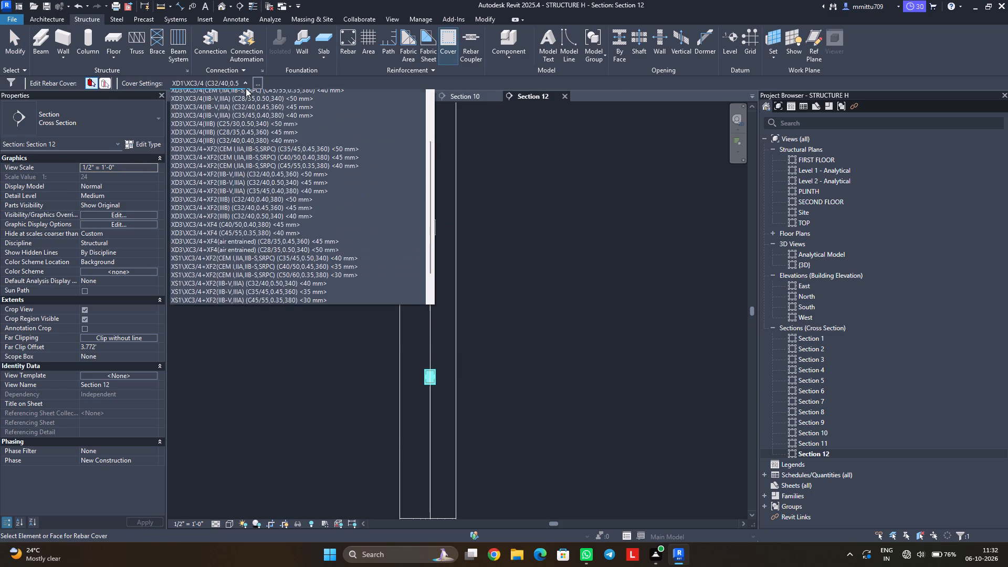
scroll(247, 93, "up", 4)
scroll(247, 93, "down", 2)
scroll(247, 93, "up", 4)
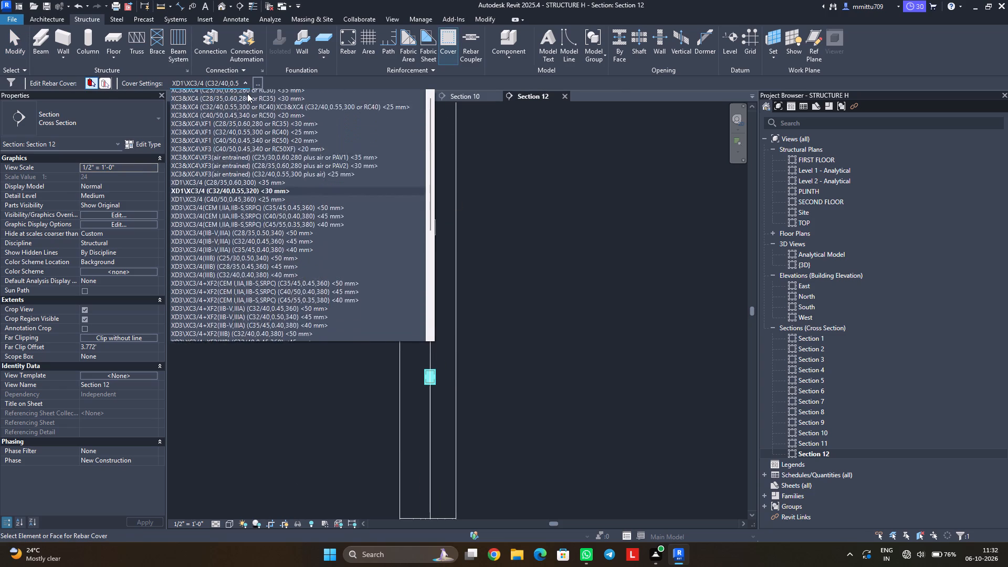
scroll(247, 93, "up", 1)
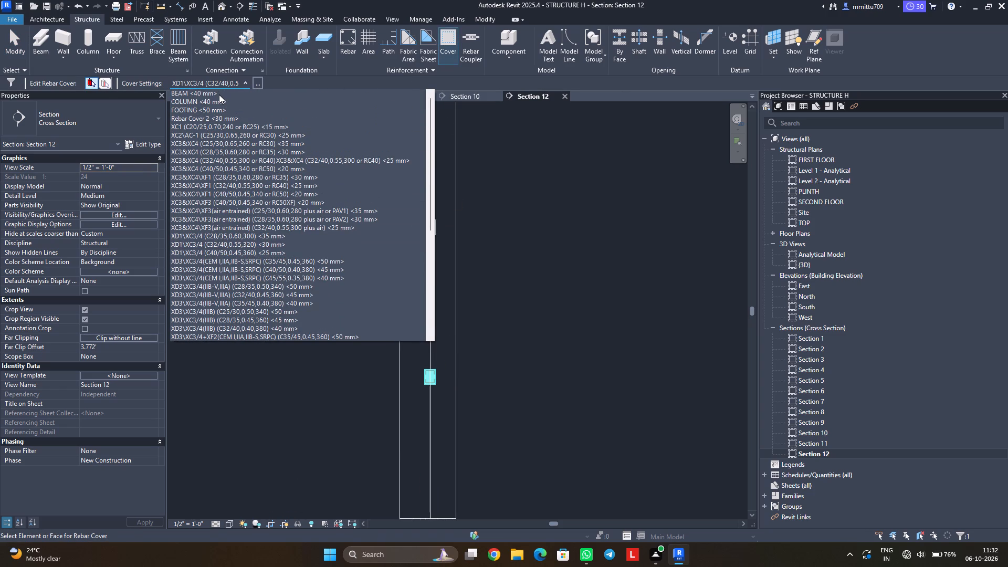
left_click(219, 94)
Place a single H12 stirrup of rebar shape 52 in the plinth B2 beam, parallel to the current work plane.
left_click(350, 48)
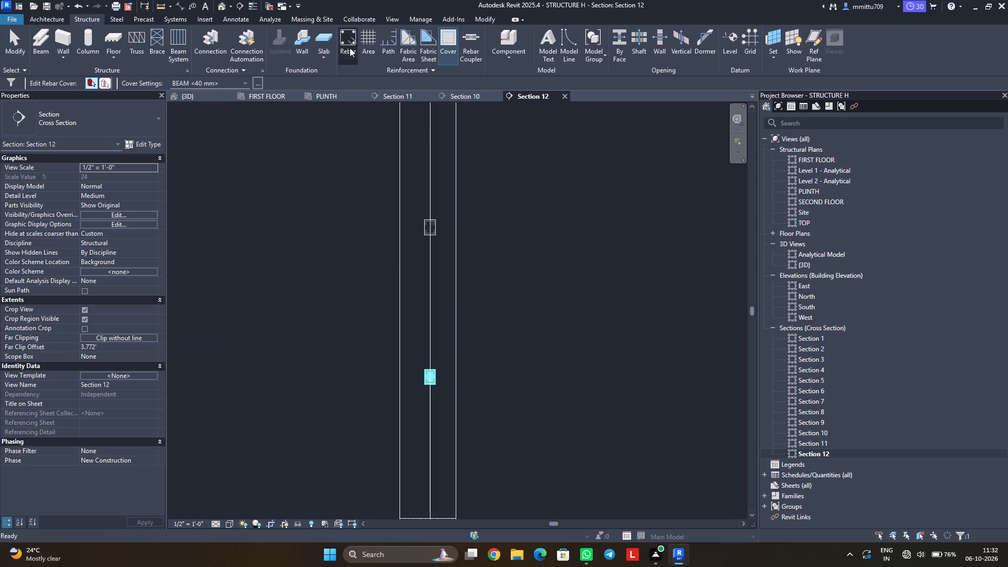
scroll(937, 352, "down", 3)
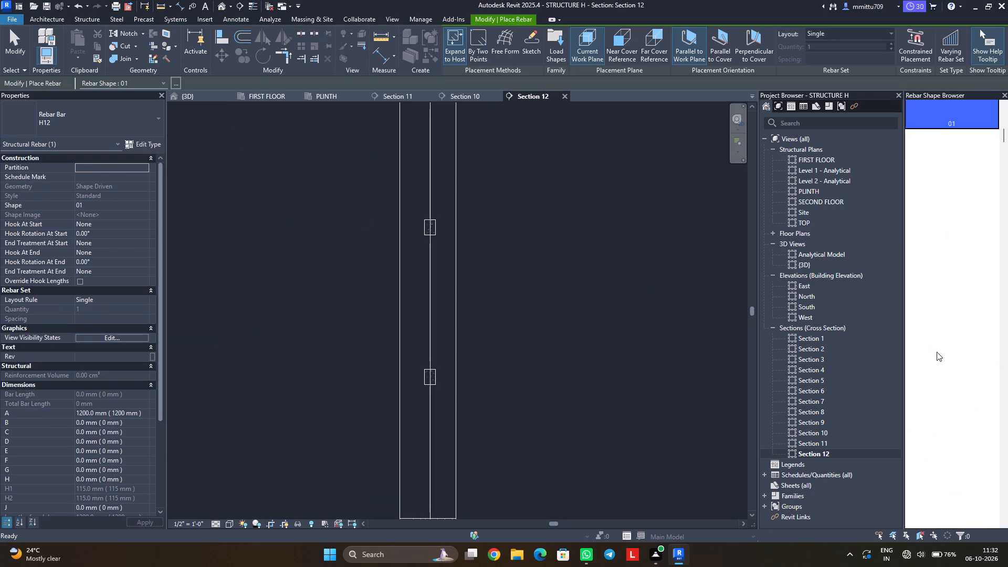
scroll(938, 353, "up", 1)
scroll(938, 353, "down", 2)
scroll(938, 353, "up", 1)
scroll(938, 353, "down", 1)
scroll(938, 353, "up", 1)
scroll(938, 353, "down", 12)
scroll(939, 356, "up", 2)
scroll(939, 356, "down", 5)
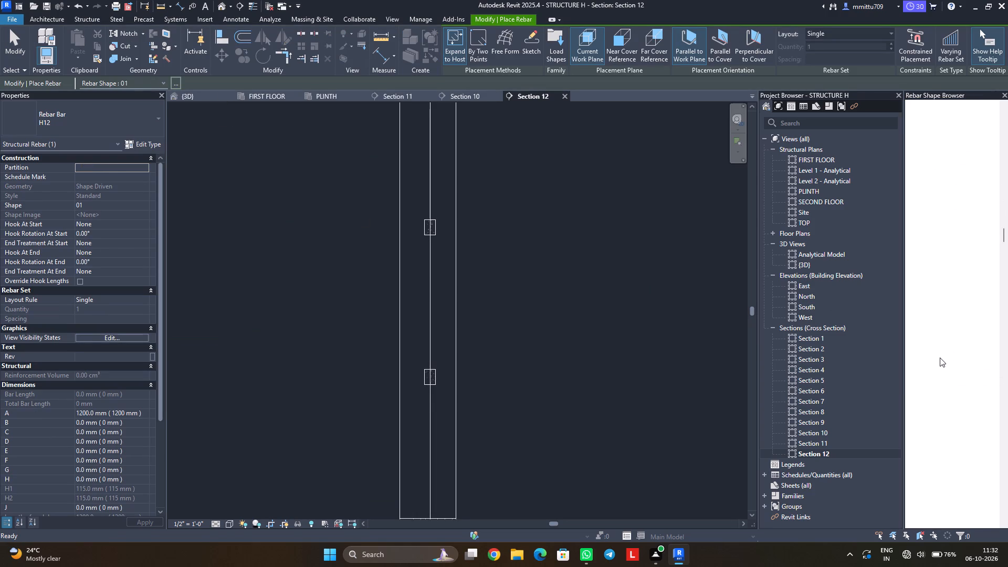
scroll(940, 358, "down", 3)
scroll(940, 358, "up", 1)
scroll(940, 358, "down", 14)
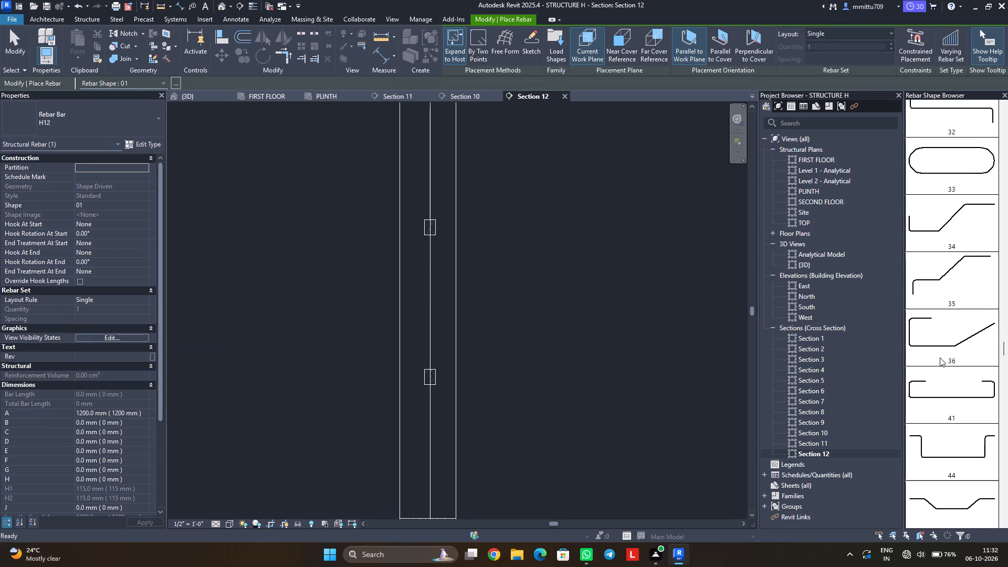
scroll(940, 358, "down", 5)
scroll(940, 358, "up", 2)
scroll(940, 358, "down", 2)
scroll(958, 402, "down", 4)
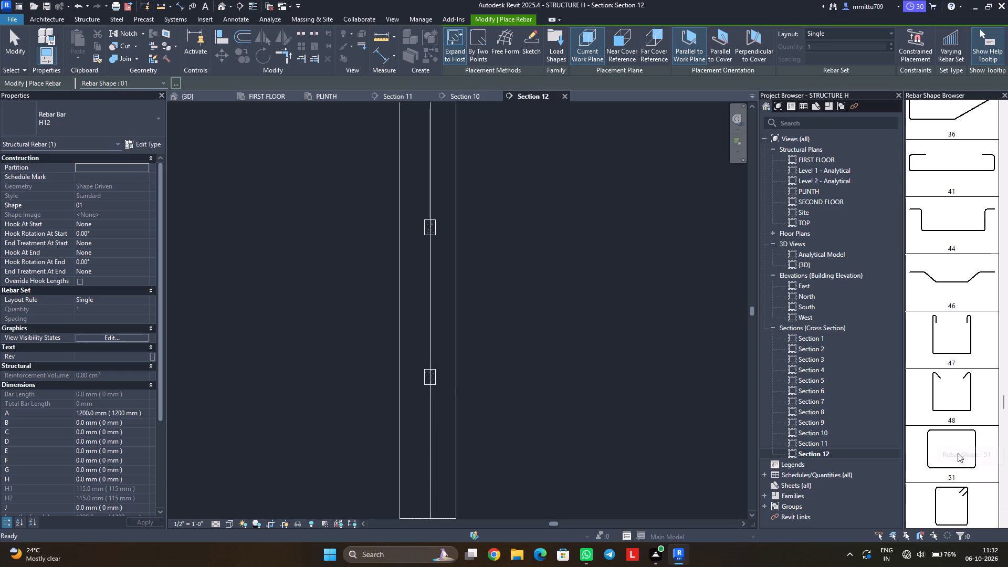
left_click(962, 488)
scroll(428, 373, "up", 2)
scroll(428, 373, "down", 1)
scroll(428, 373, "up", 2)
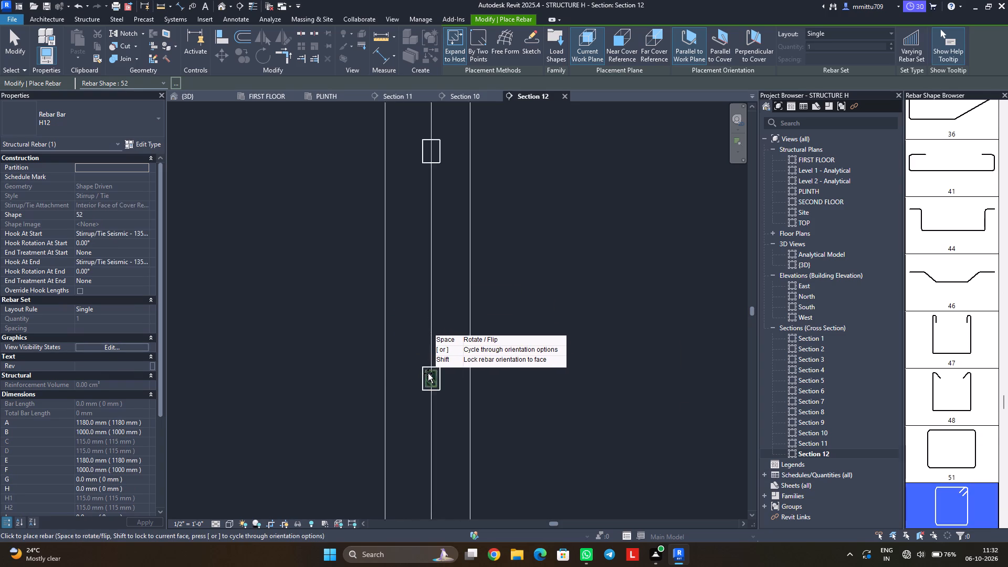
scroll(428, 373, "up", 8)
scroll(433, 372, "down", 1)
scroll(433, 372, "up", 3)
scroll(433, 372, "down", 1)
scroll(433, 372, "up", 1)
scroll(433, 372, "down", 1)
scroll(433, 372, "up", 1)
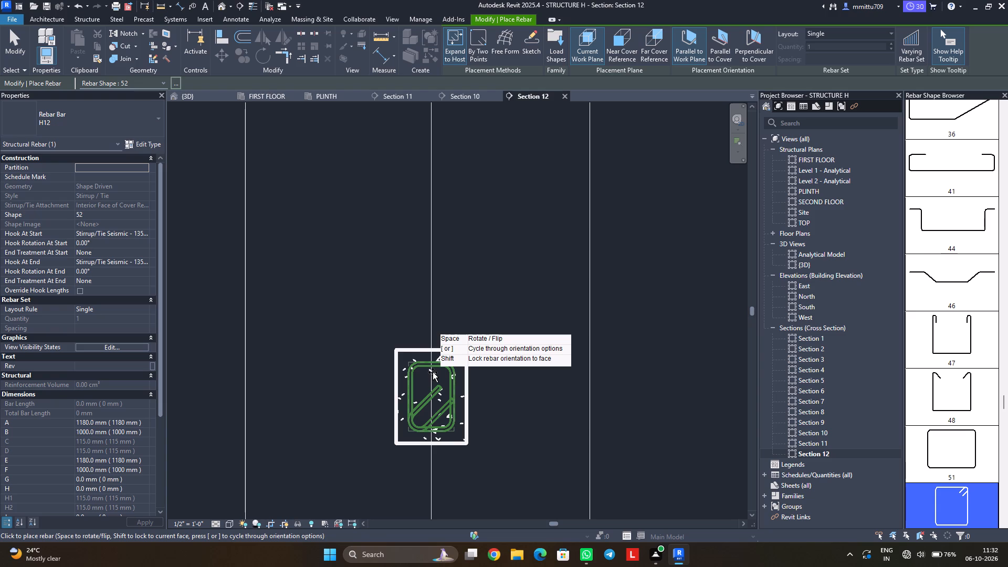
left_click(433, 372)
key("Escape")
key("Escape")
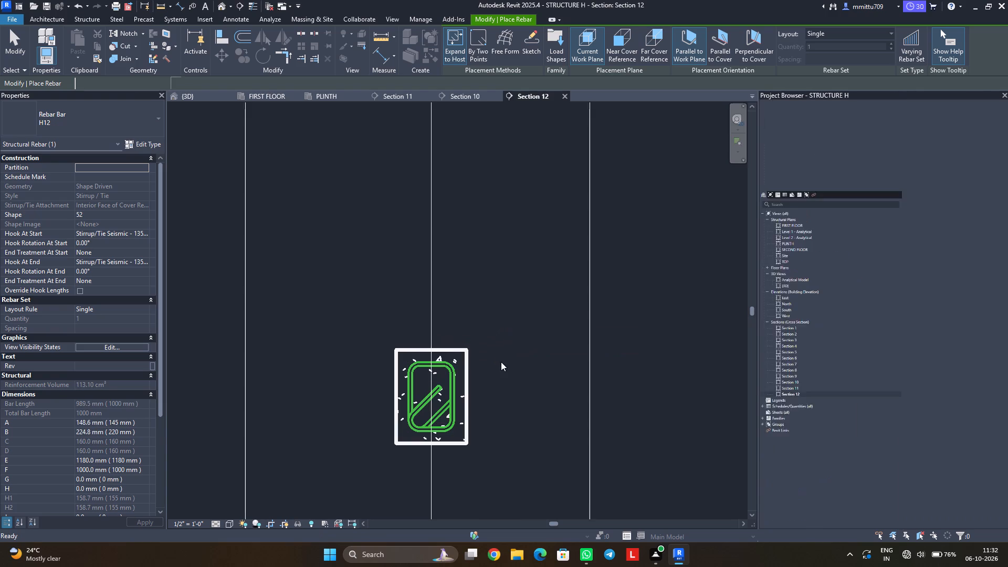
key("Escape")
Change the width b of the B2 rectangular concrete beam type to 10".
left_click(455, 349)
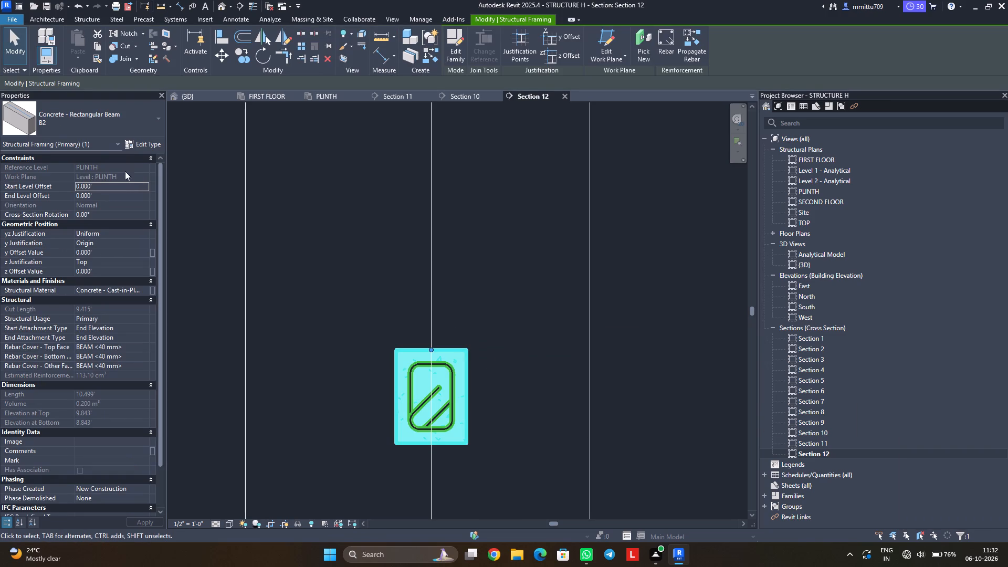
left_click(133, 146)
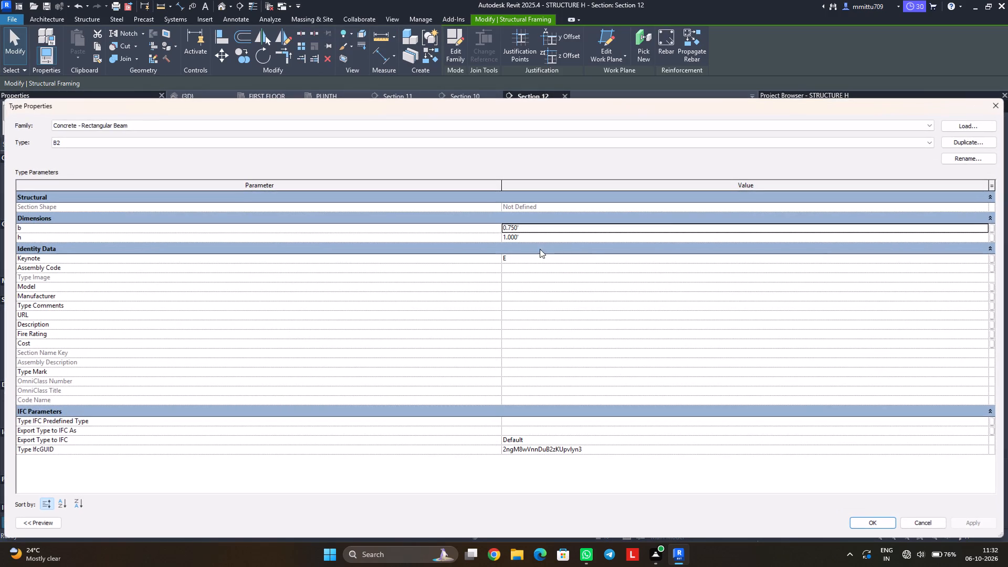
left_click(534, 229)
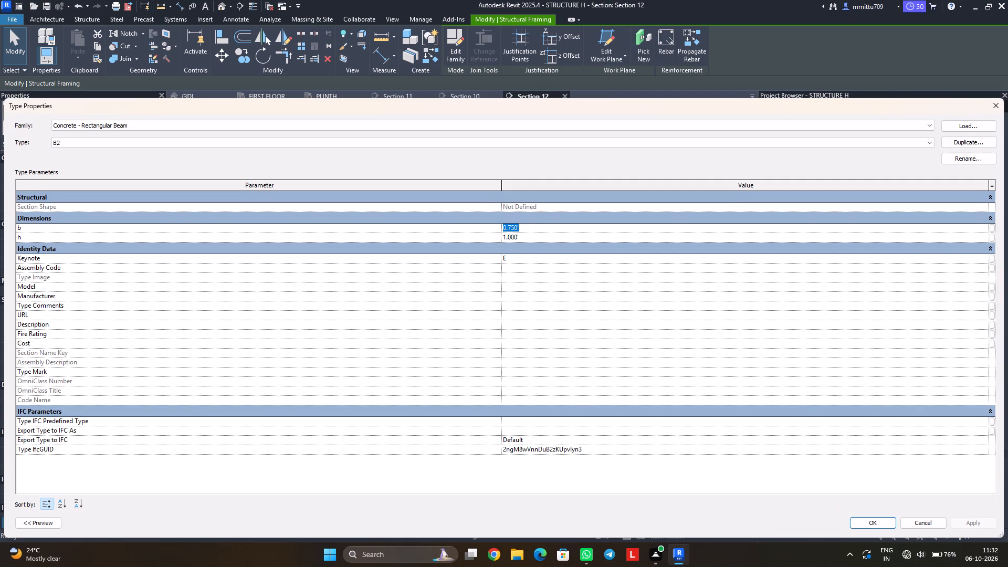
type("9\"")
key("Return")
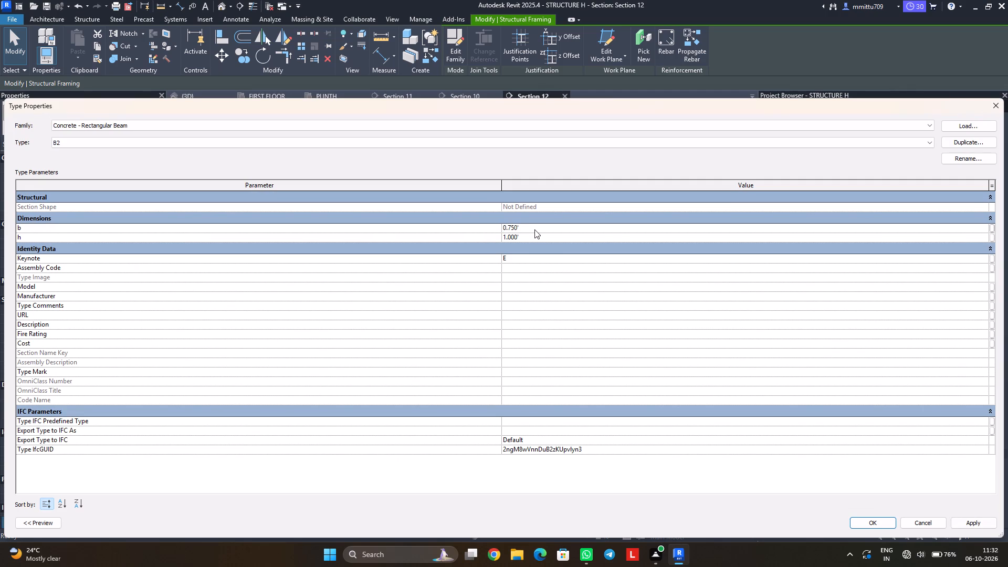
type("10")
left_click(534, 229)
type("10\"")
key("Return")
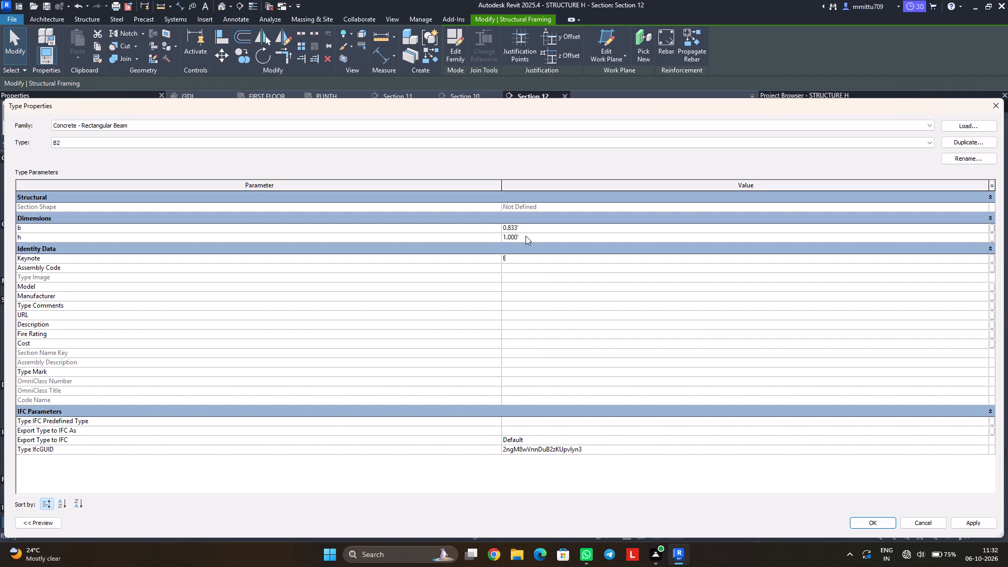
left_click(526, 236)
left_click(883, 524)
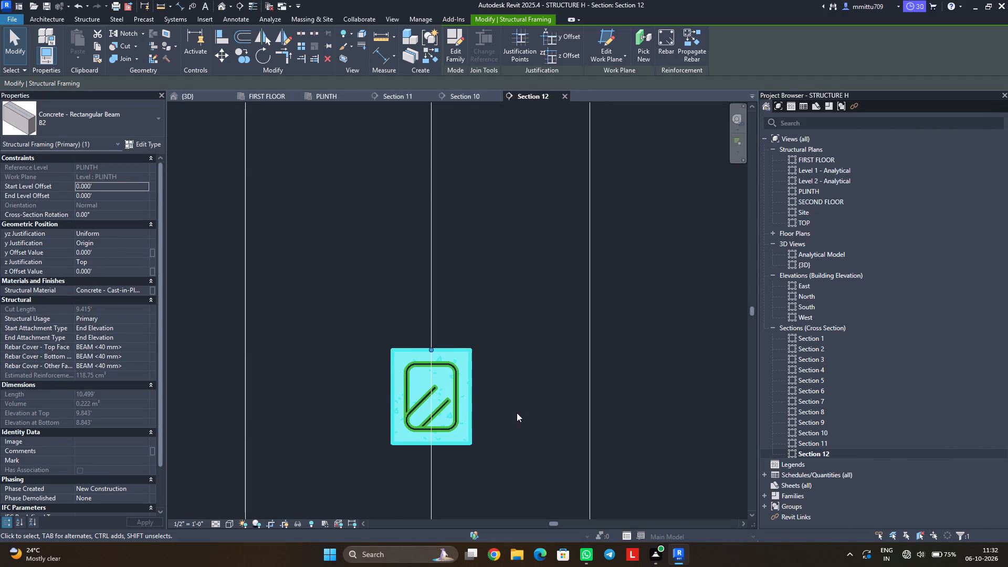
left_click(517, 397)
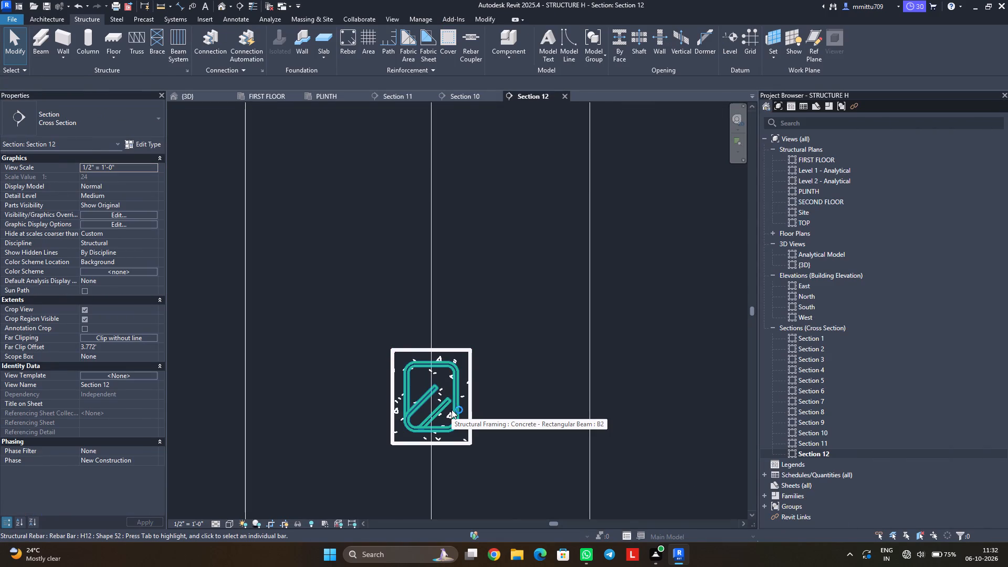
Change the bar type of the stirrup in the plinth B2 beam to H8.
left_click(439, 367)
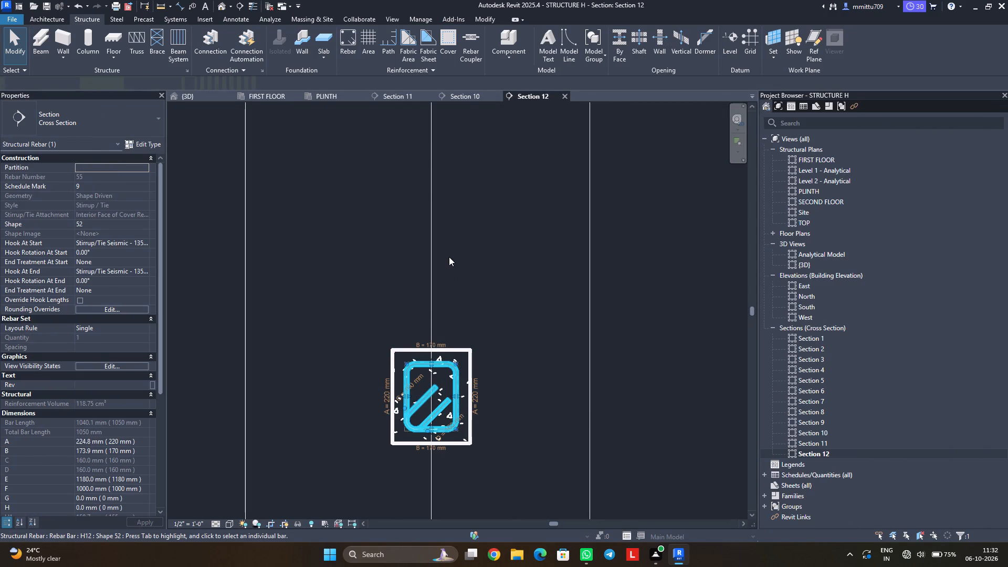
left_click(142, 115)
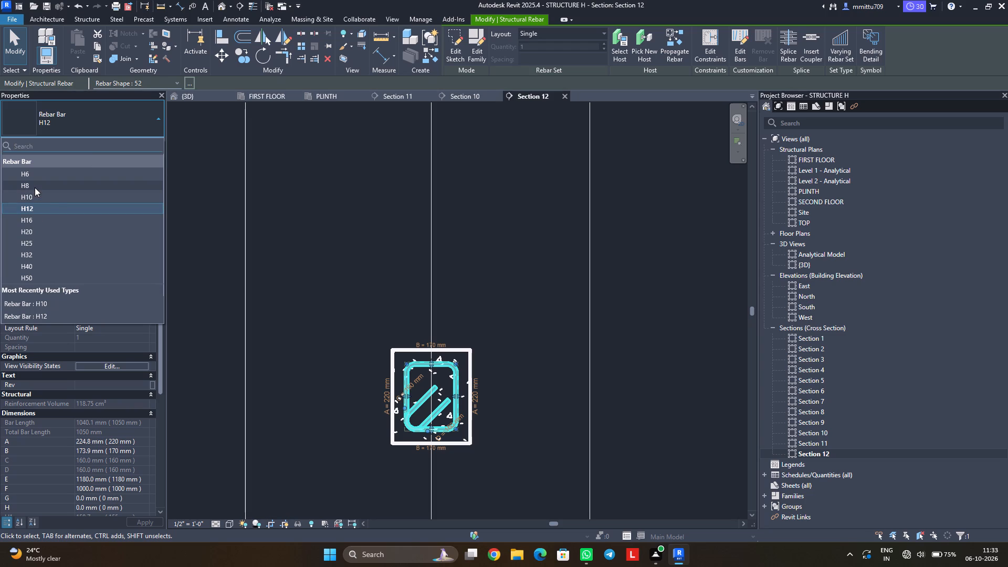
left_click(35, 187)
left_click(467, 298)
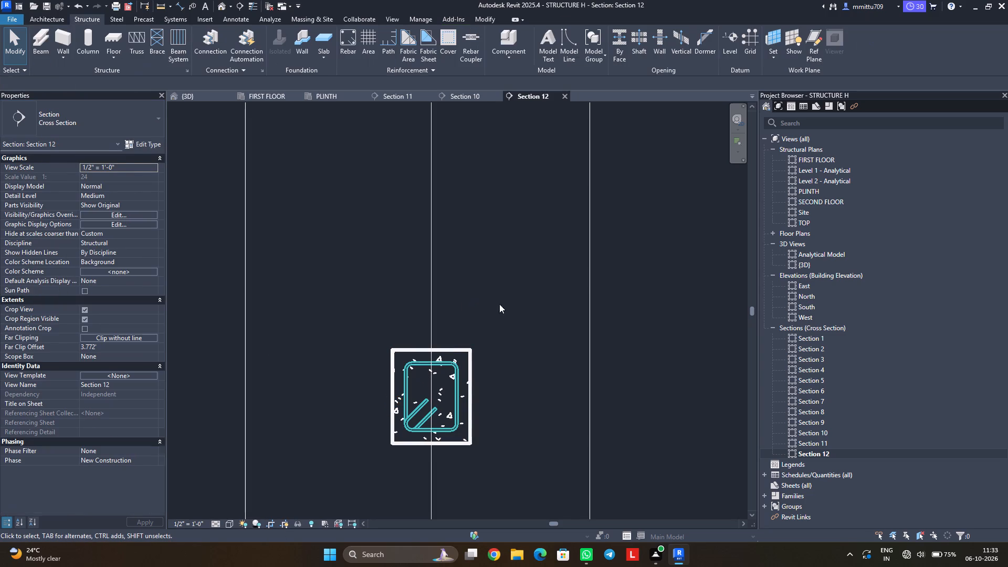
Lay out the H8 stirrup as a rebar set with Maximum Spacing of 6".
left_click(436, 365)
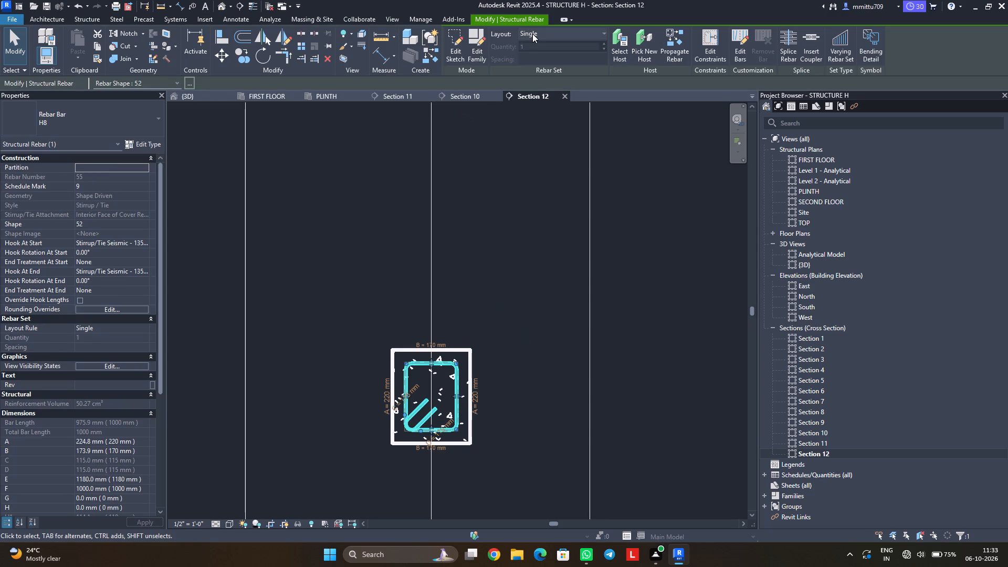
left_click(532, 34)
left_click(544, 63)
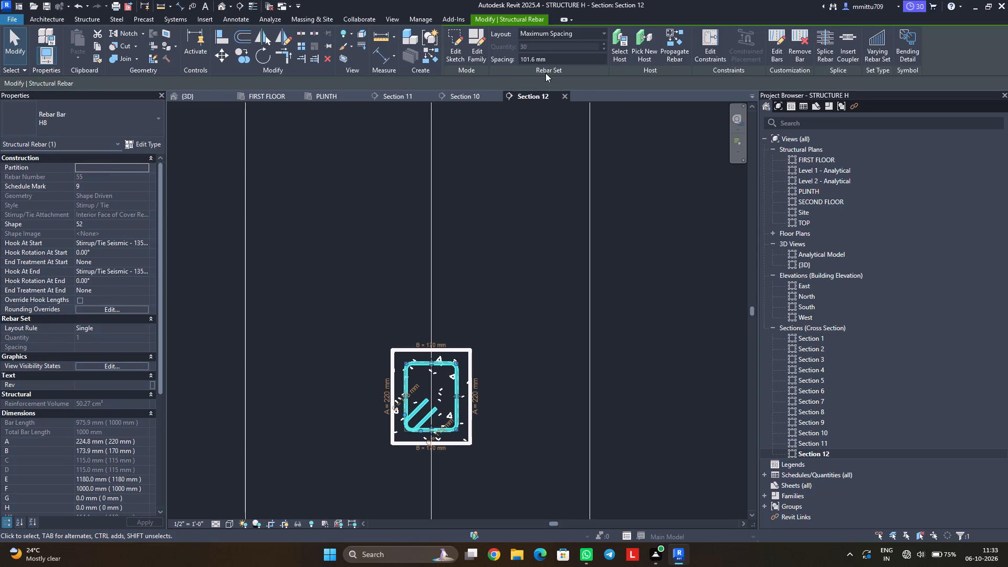
left_click(555, 60)
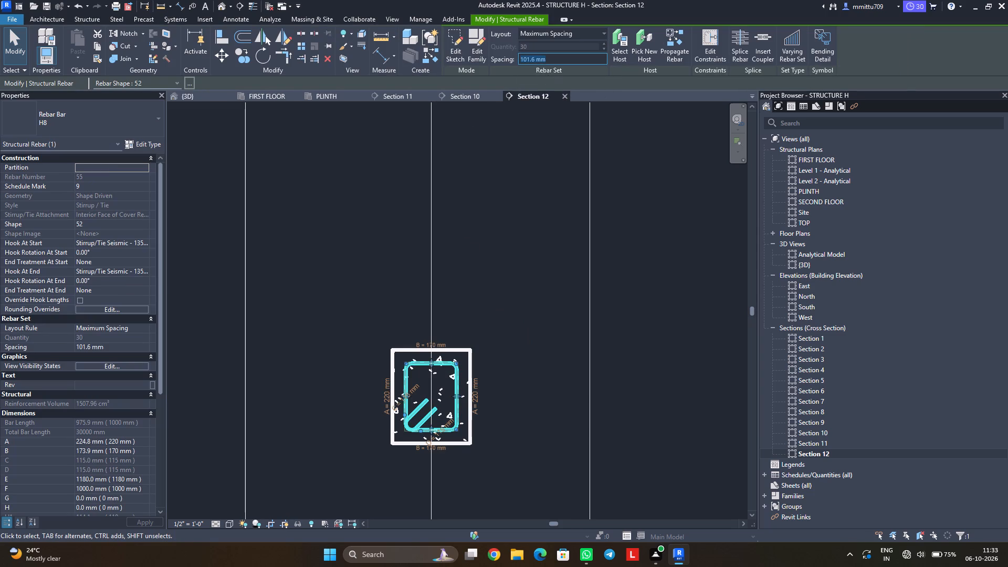
type("6\"")
key("Return")
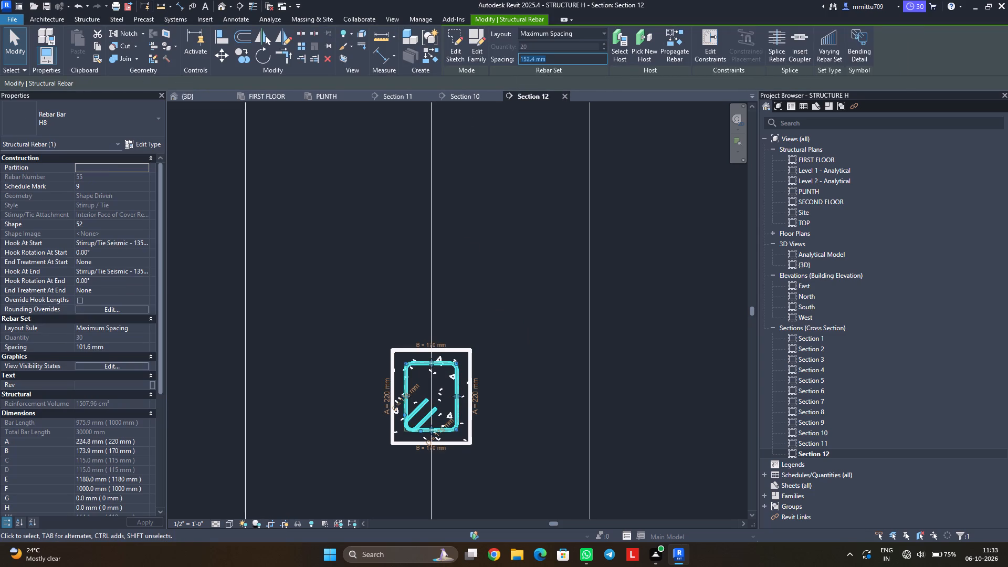
left_click(498, 249)
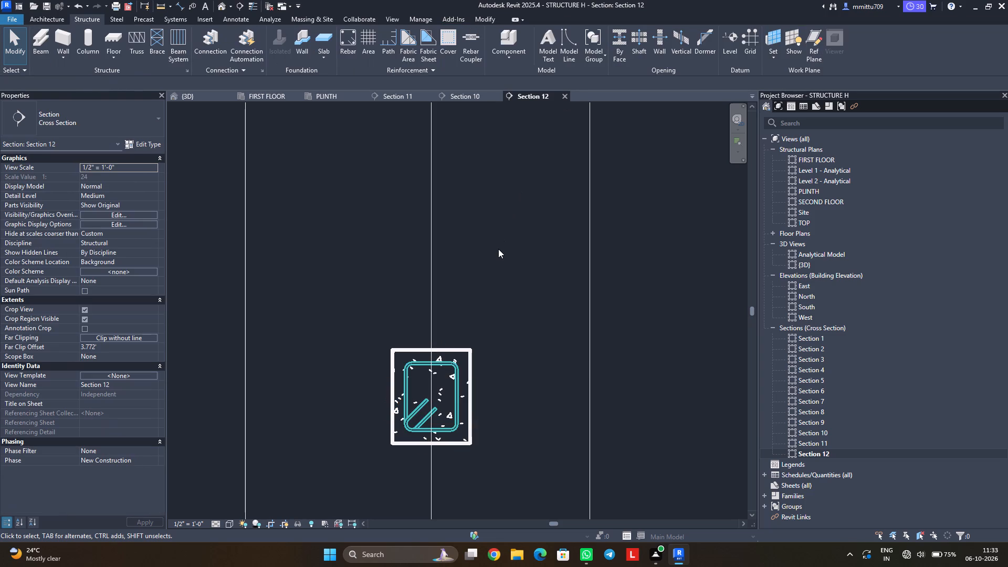
Place a straight H8 bar of rebar shape 01, perpendicular to cover, at the middle of the stirrup's top inner face.
left_click(355, 43)
scroll(958, 248, "down", 1)
scroll(958, 248, "up", 2)
scroll(958, 248, "down", 1)
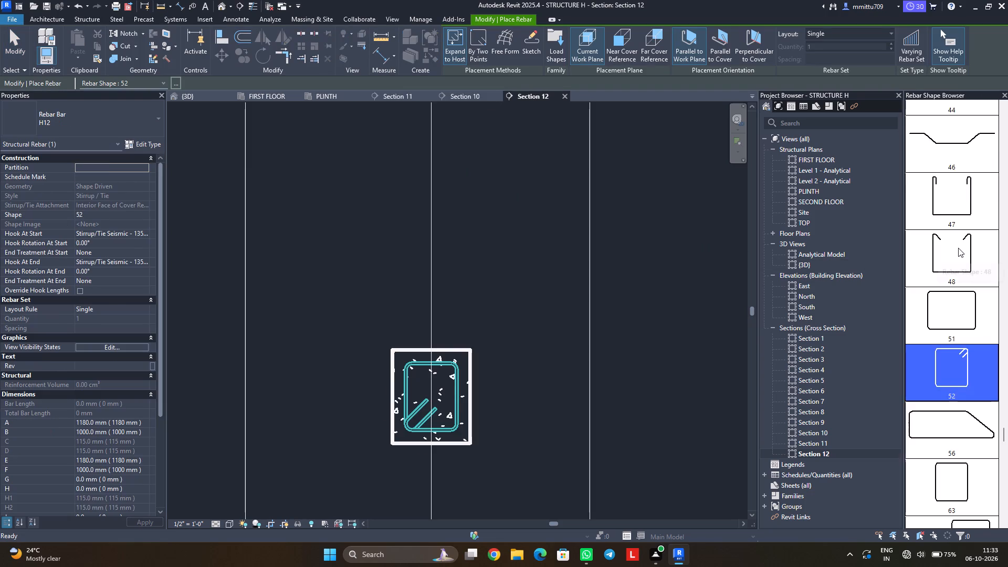
scroll(958, 248, "up", 4)
scroll(959, 247, "down", 1)
scroll(959, 247, "up", 2)
scroll(959, 247, "down", 1)
scroll(959, 247, "up", 3)
scroll(959, 247, "down", 1)
scroll(959, 247, "up", 2)
scroll(959, 247, "down", 1)
scroll(959, 247, "up", 2)
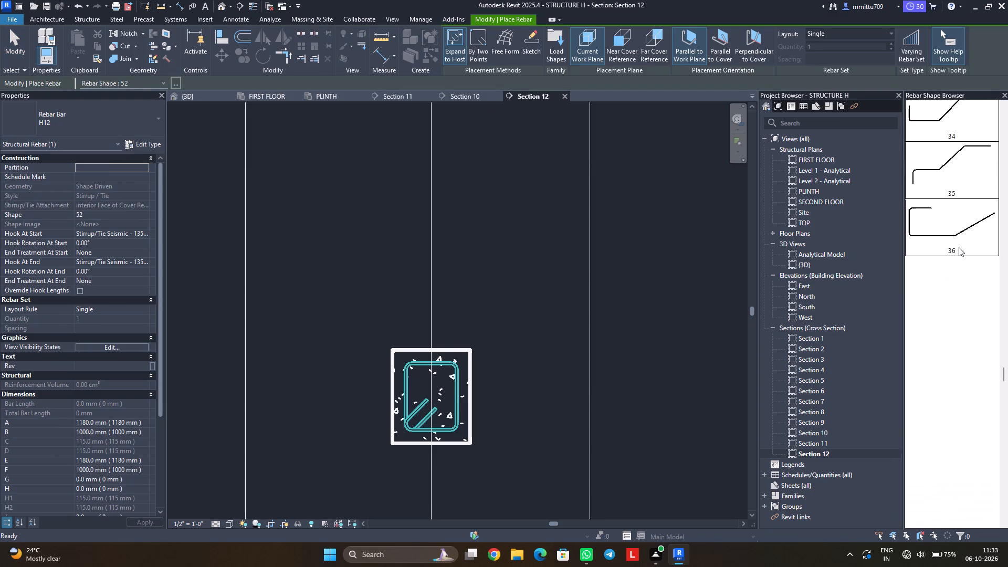
scroll(959, 247, "up", 3)
scroll(959, 247, "down", 1)
scroll(959, 247, "up", 2)
scroll(959, 247, "down", 1)
scroll(959, 247, "up", 1)
scroll(959, 247, "down", 1)
scroll(959, 247, "up", 4)
scroll(959, 247, "down", 1)
scroll(959, 247, "up", 4)
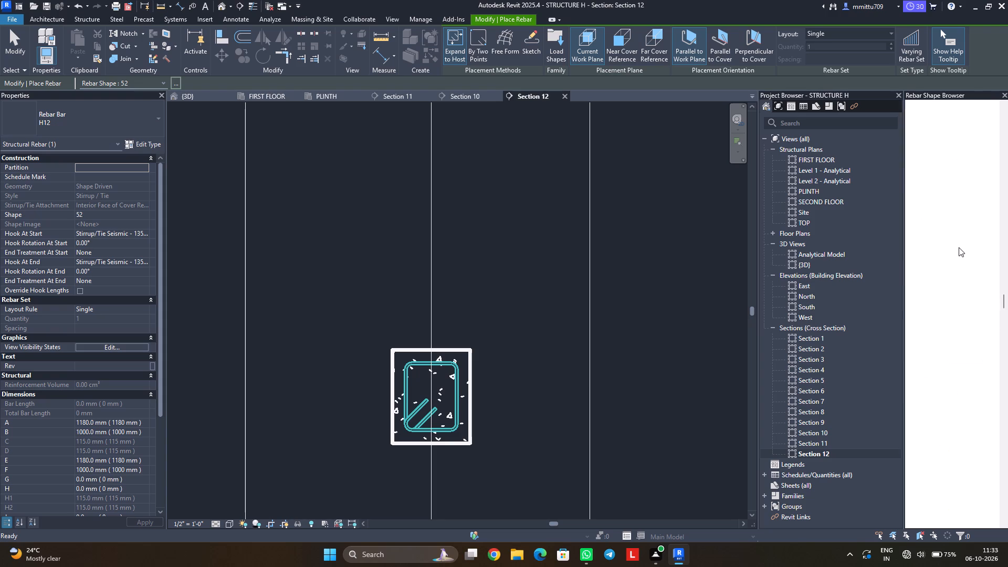
scroll(959, 247, "up", 16)
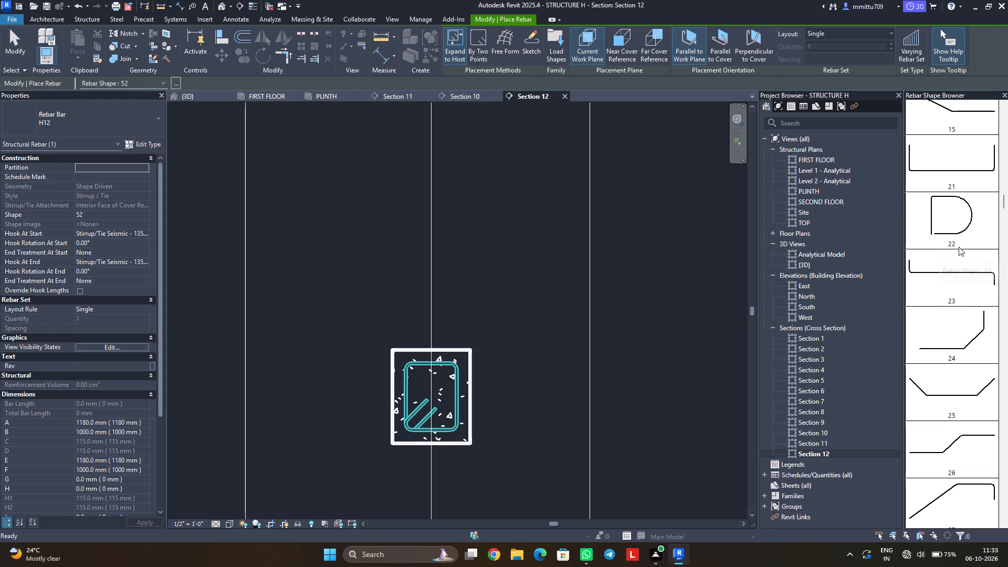
scroll(959, 247, "up", 7)
scroll(959, 247, "down", 1)
scroll(959, 247, "up", 1)
scroll(959, 247, "down", 1)
scroll(959, 247, "up", 10)
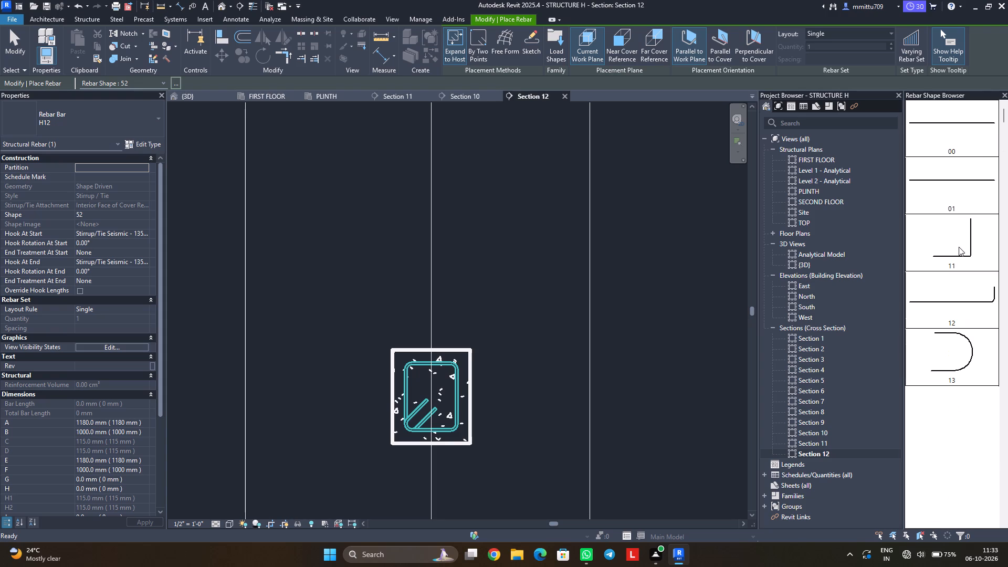
scroll(959, 247, "up", 4)
left_click(956, 185)
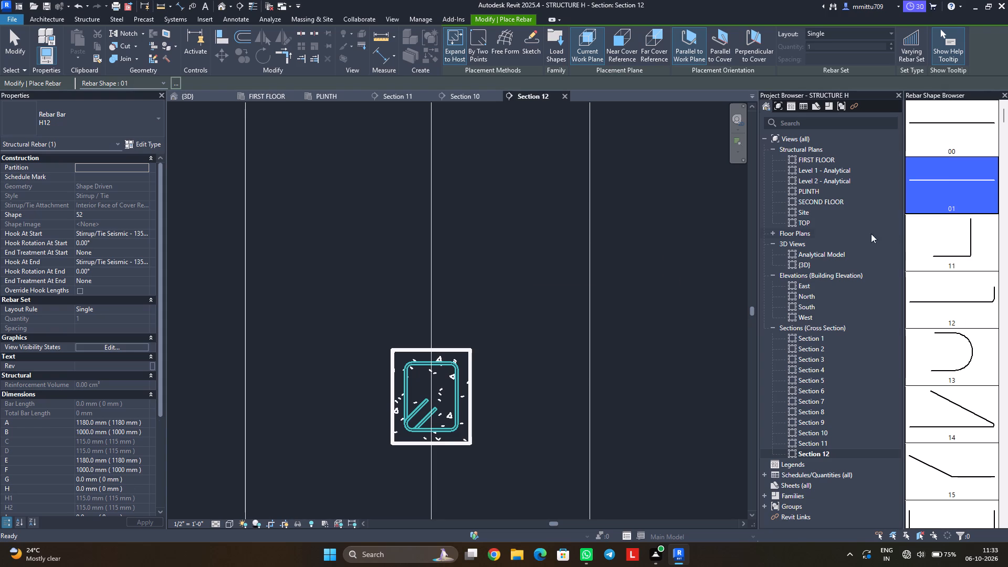
left_click(77, 132)
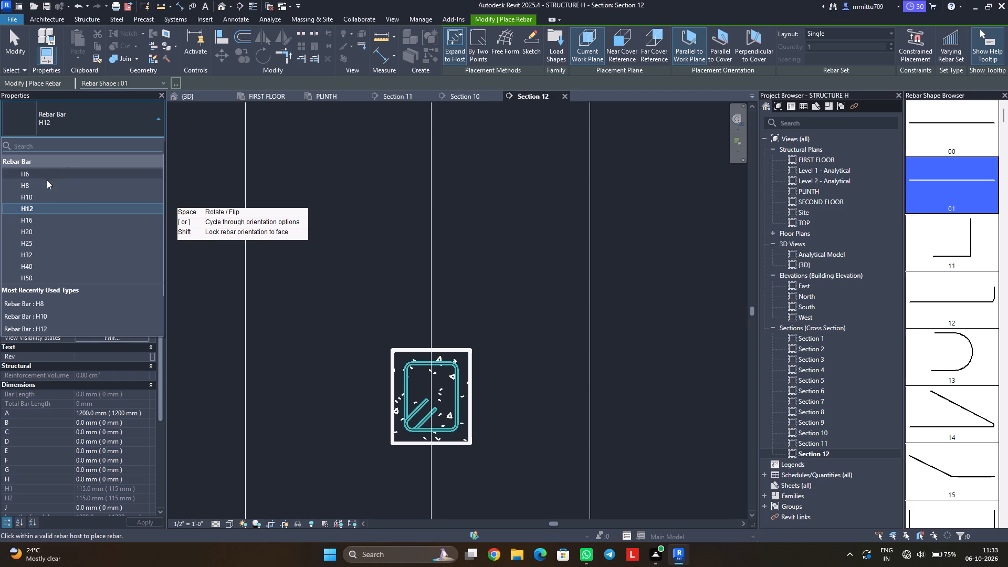
left_click(41, 186)
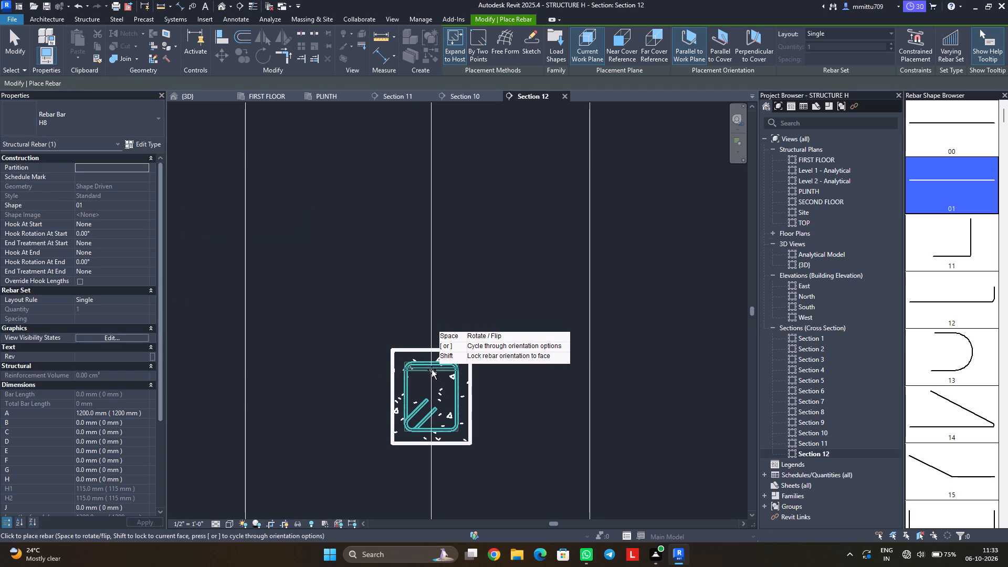
scroll(432, 370, "up", 3)
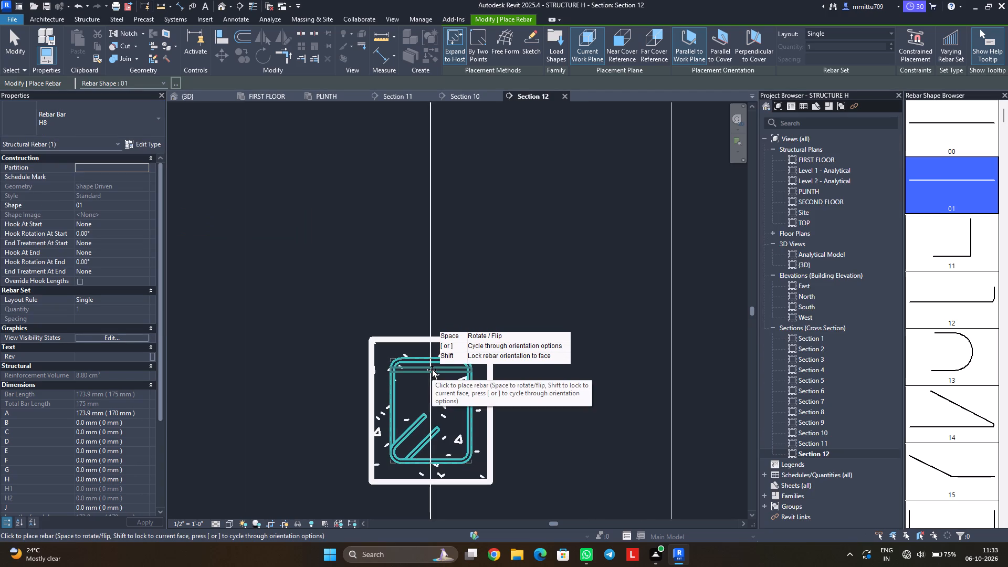
left_click(758, 50)
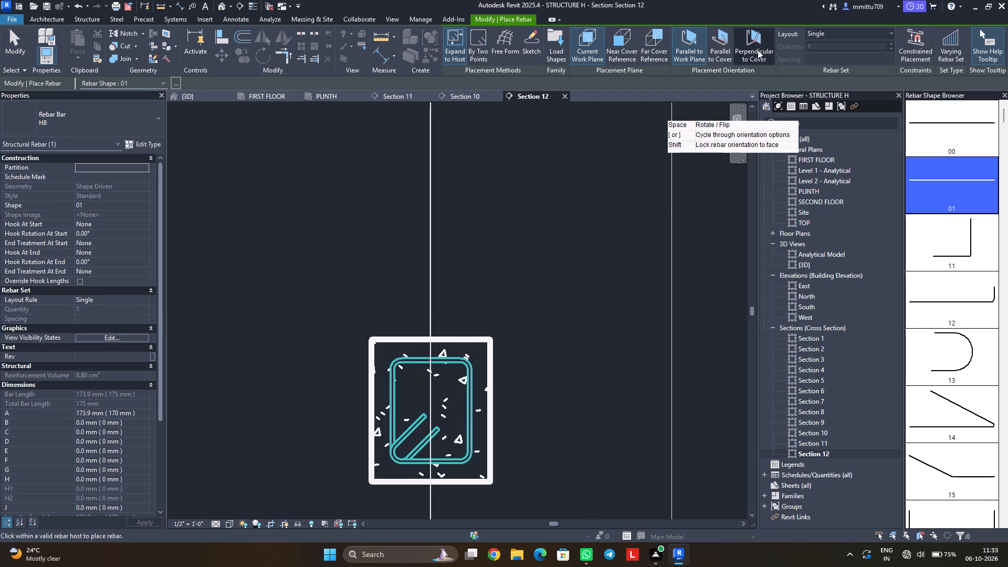
scroll(428, 361, "up", 4)
scroll(428, 362, "down", 1)
scroll(428, 364, "up", 6)
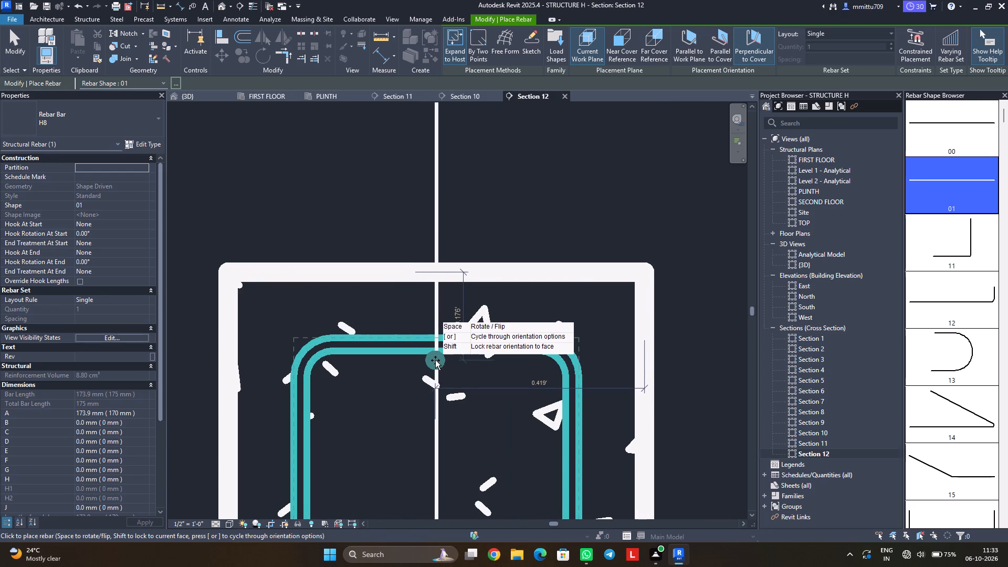
left_click(435, 360)
Place a second straight H8 bar of shape 01 at the middle of the stirrup's bottom leg and finish rebar placement.
middle_click_drag(437, 441, 442, 346)
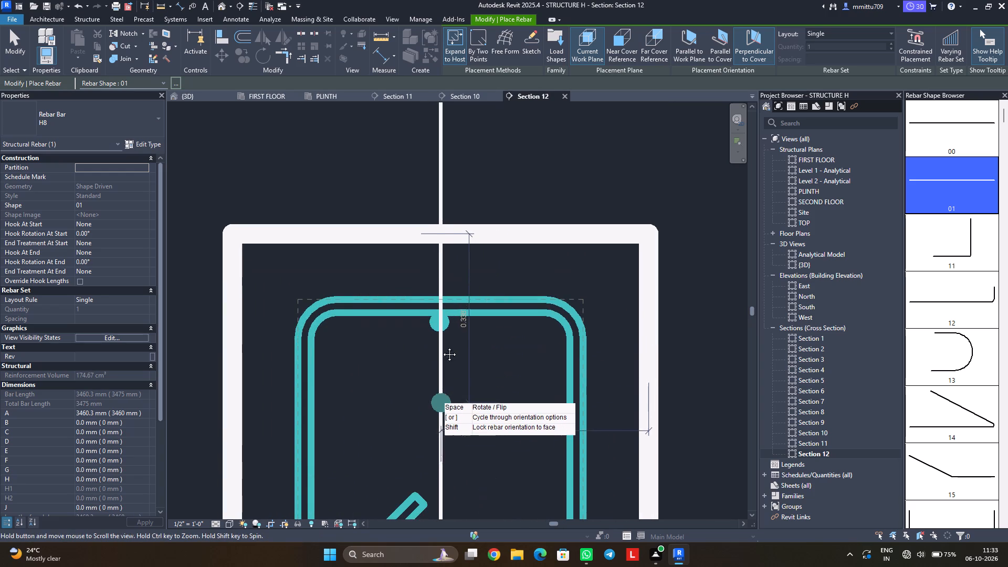
middle_click_drag(442, 346, 442, 340)
scroll(440, 363, "down", 3)
middle_click_drag(443, 407, 453, 345)
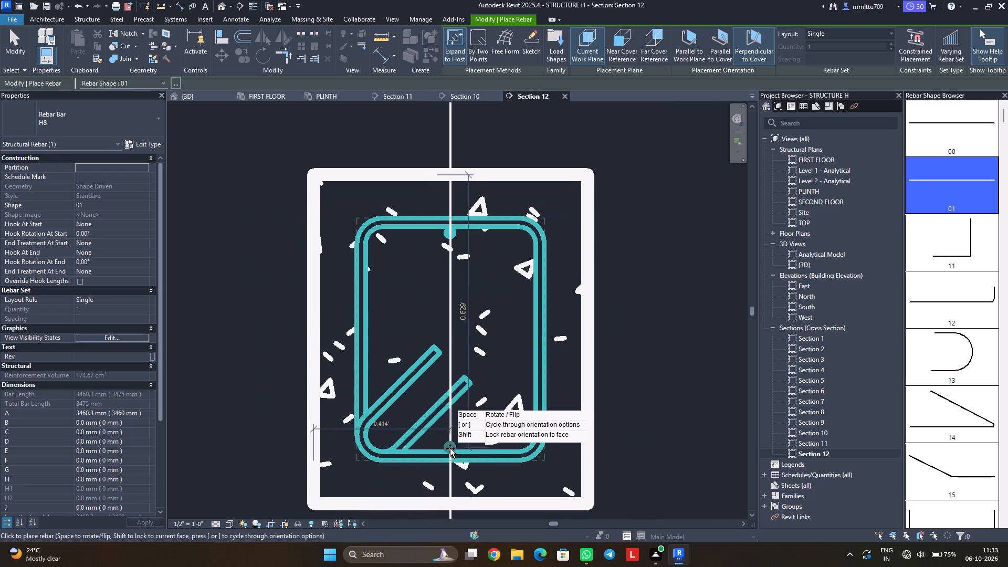
left_click(450, 443)
key("Escape")
key("Escape")
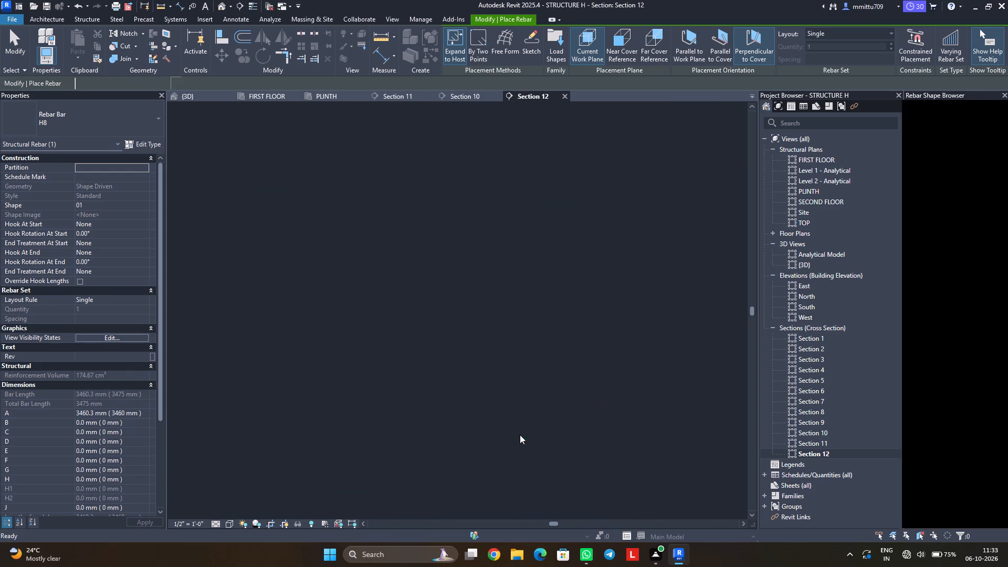
key("Escape")
Change the layout rule of the bottom and top straight H8 bars in the B2 beam section to Maximum Spacing.
left_click(454, 445)
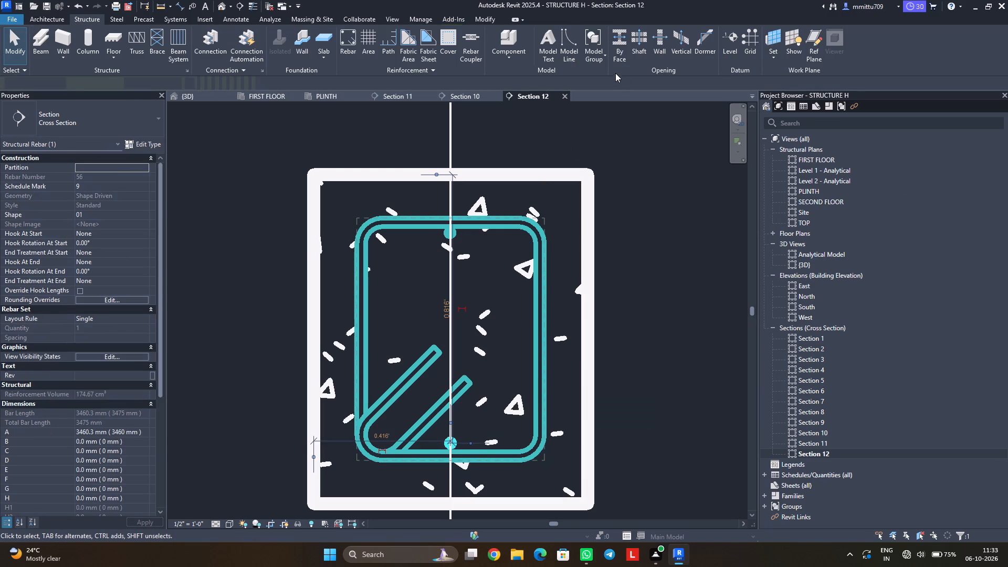
left_click(567, 33)
left_click(560, 68)
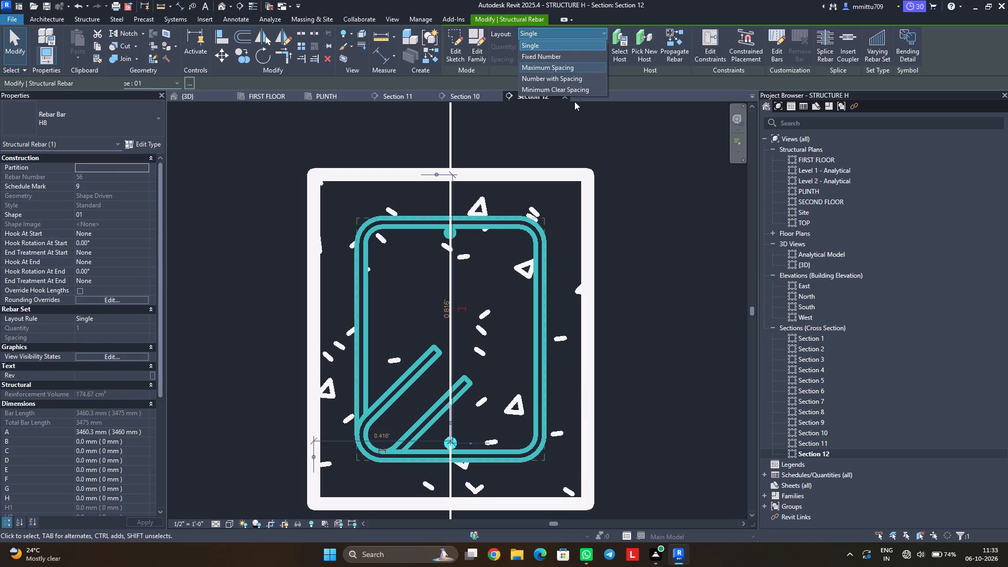
left_click(455, 234)
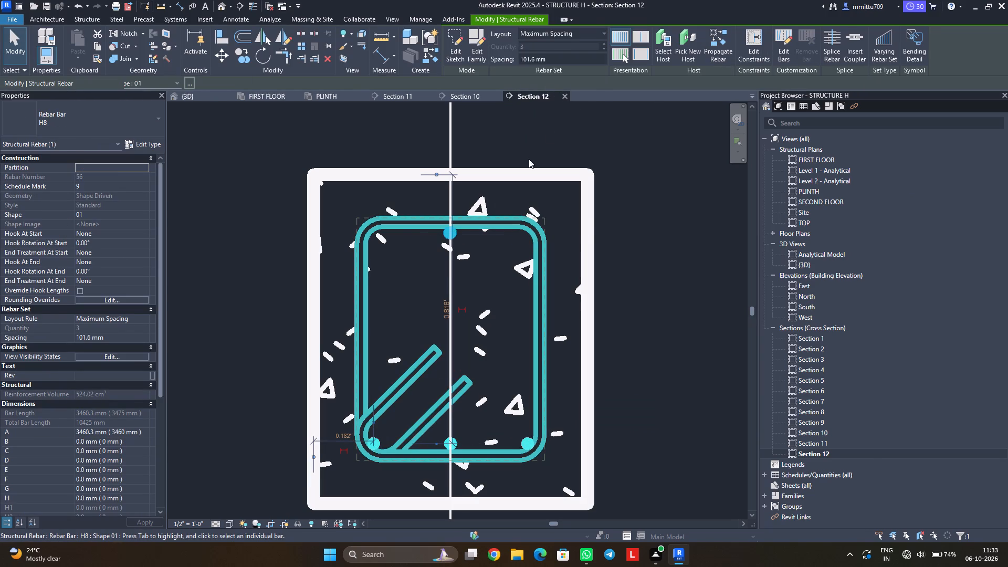
left_click(563, 31)
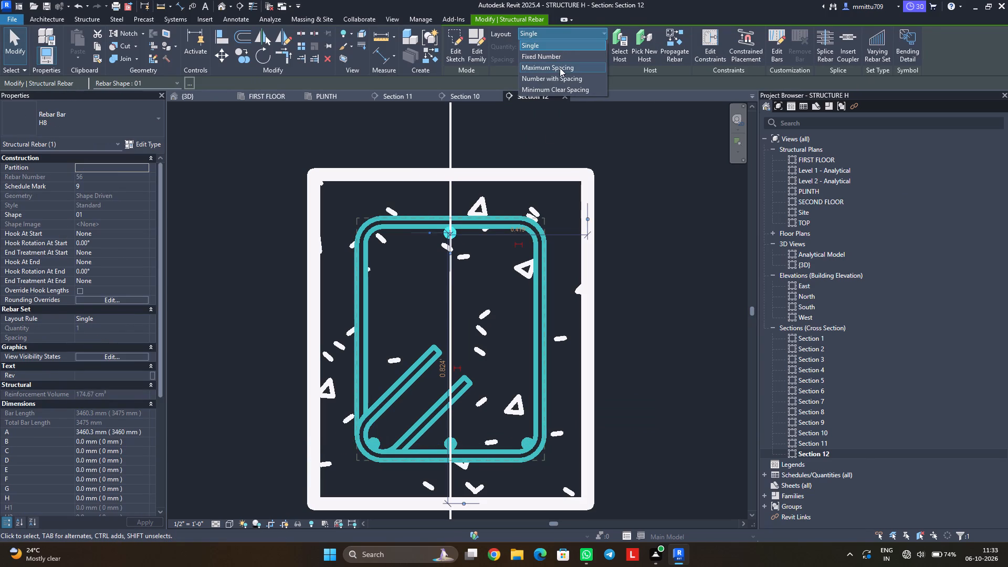
left_click(560, 68)
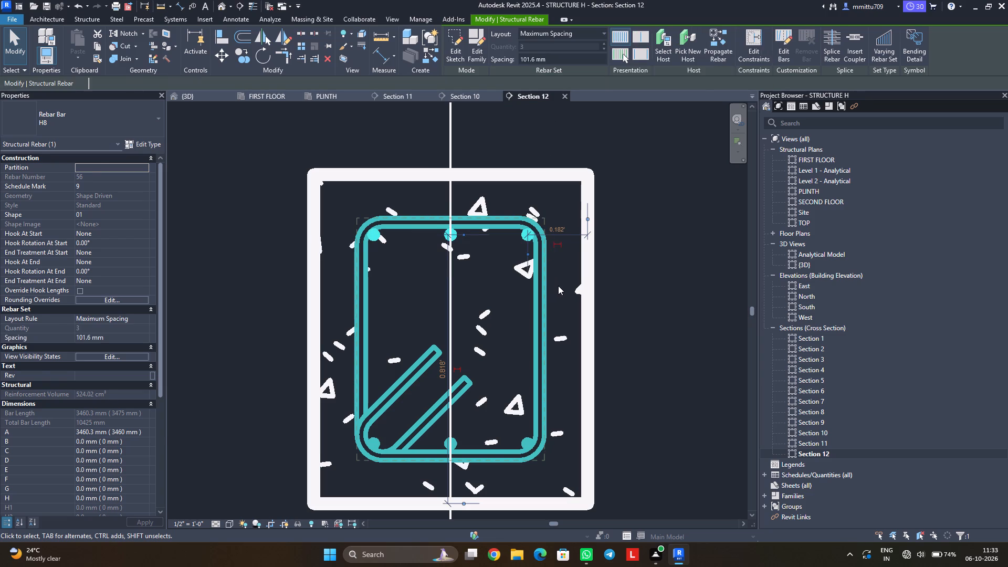
left_click(558, 286)
Make all H8 reinforcement in the section, stirrups and straight bars together, show unobscured in the {3D} view.
left_click(453, 236)
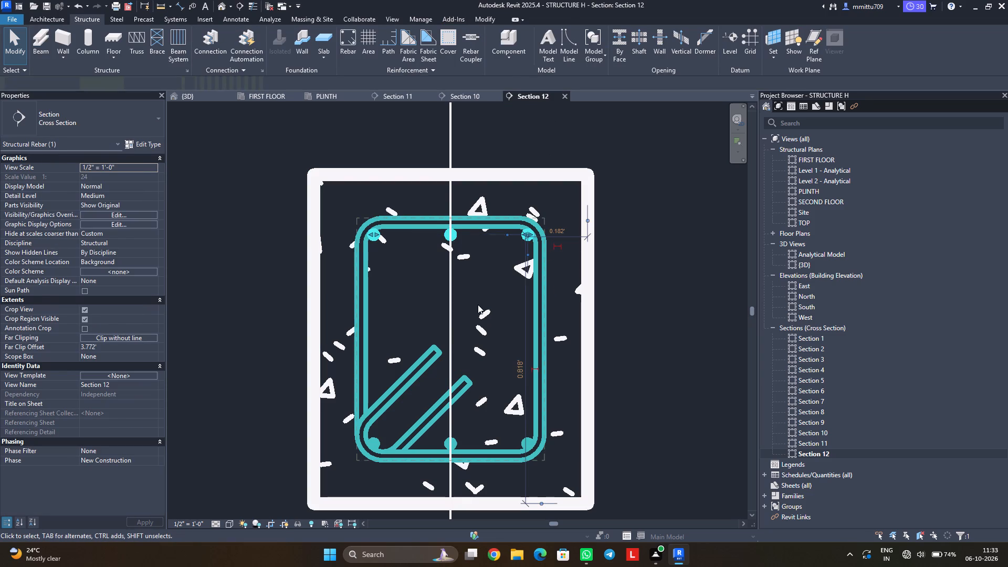
type("SA")
left_click(117, 357)
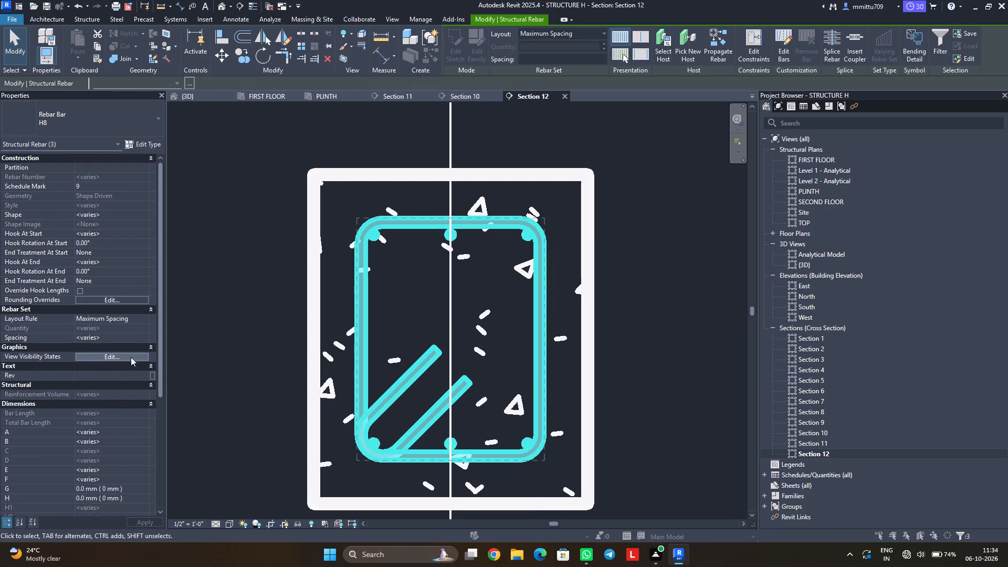
left_click(590, 249)
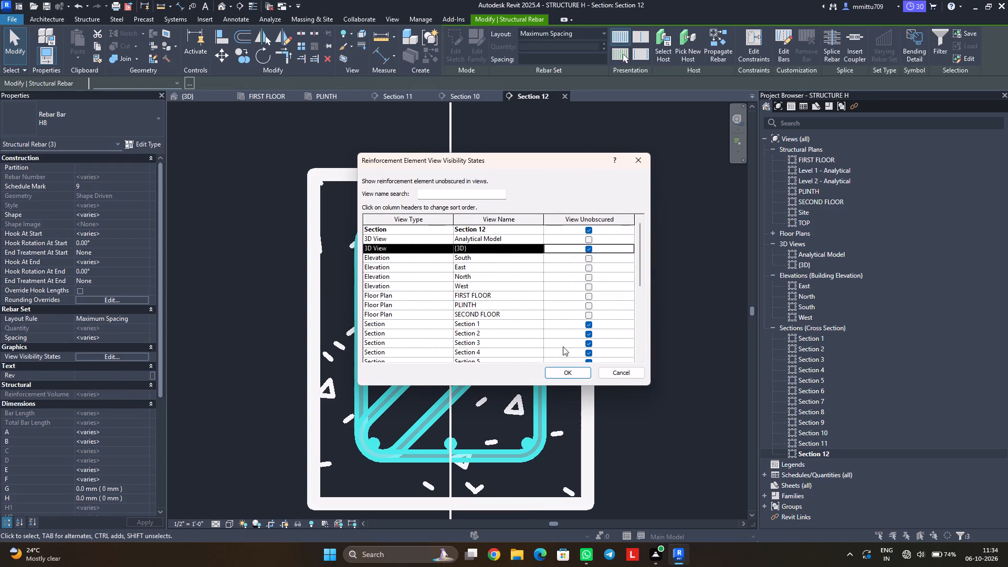
left_click(562, 370)
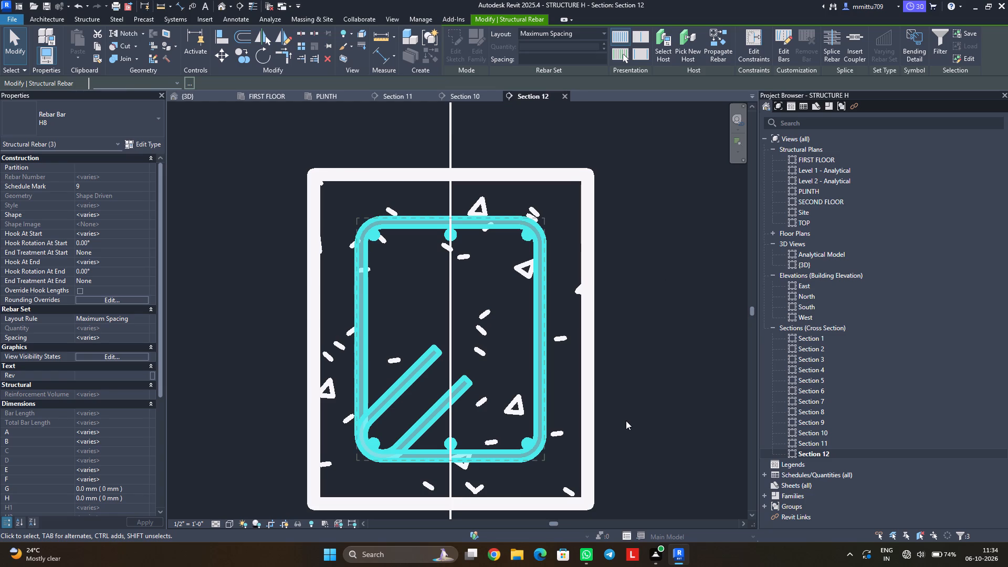
left_click(674, 358)
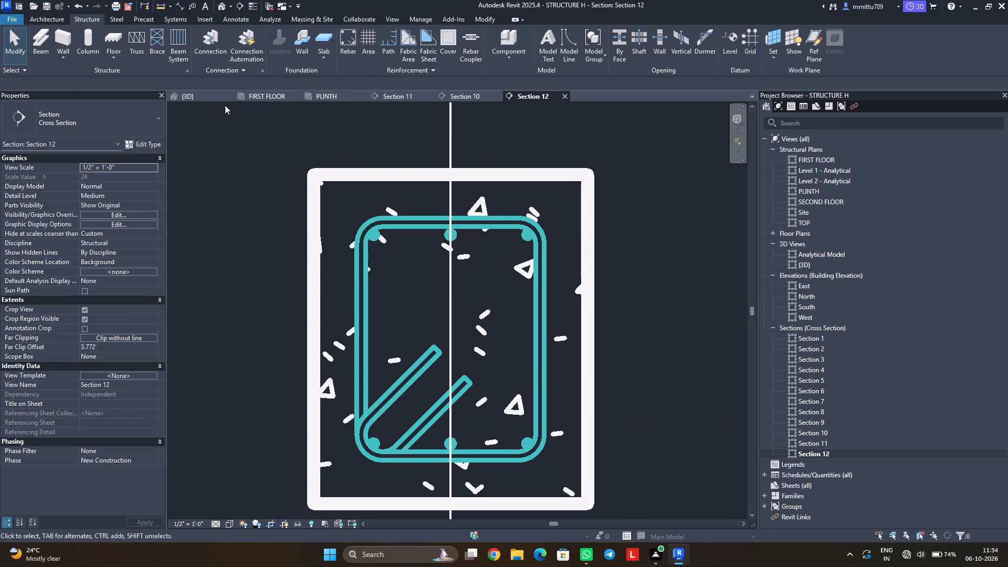
Examine the new H8 reinforcement of the plinth B2 beam in the 3D view.
left_click(214, 99)
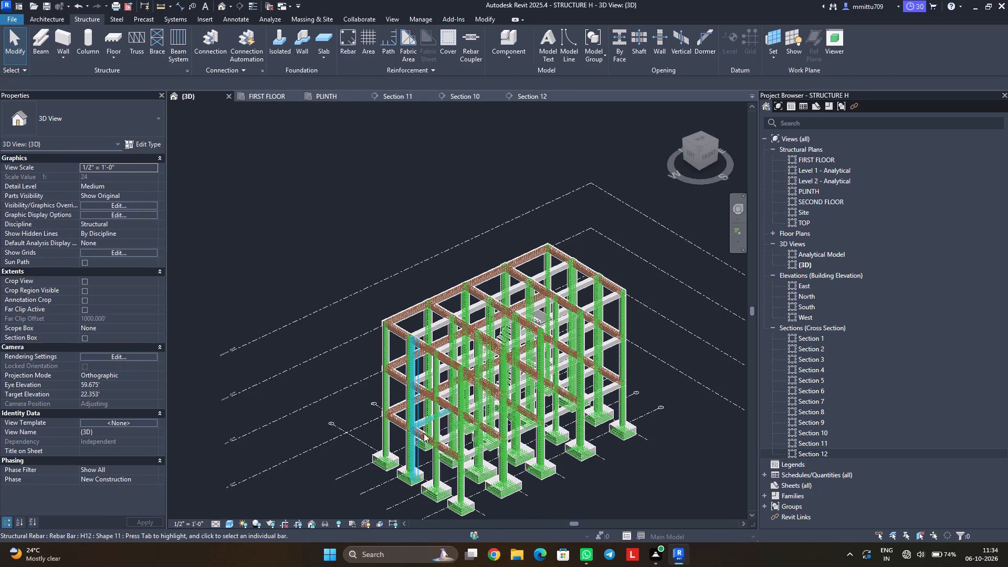
scroll(426, 432, "up", 2)
scroll(426, 432, "down", 1)
left_click(299, 230)
scroll(446, 434, "up", 1)
scroll(446, 434, "down", 1)
scroll(446, 434, "up", 2)
scroll(446, 434, "down", 1)
scroll(446, 434, "up", 3)
scroll(419, 419, "down", 2)
scroll(419, 419, "up", 6)
left_click(234, 293)
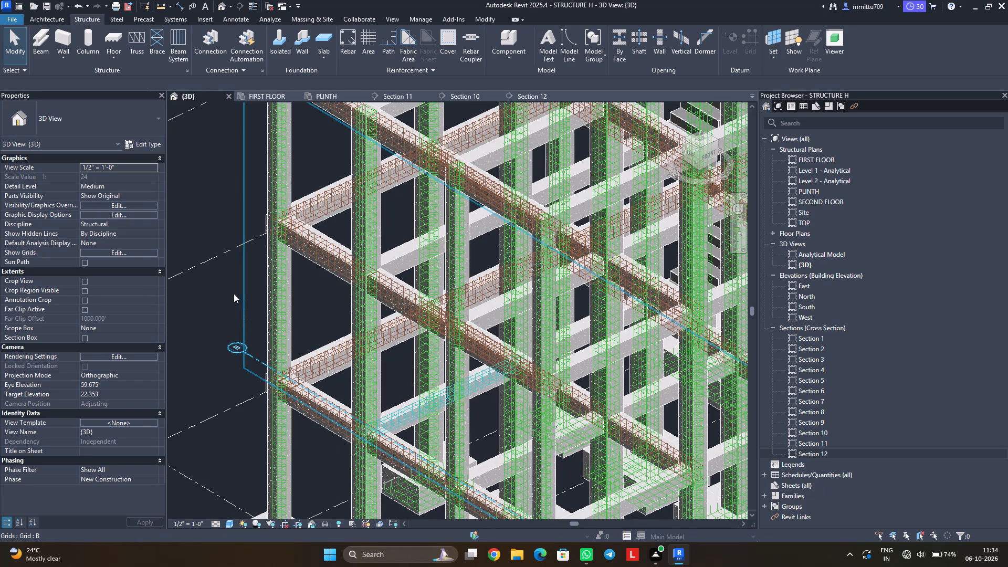
scroll(417, 413, "up", 3)
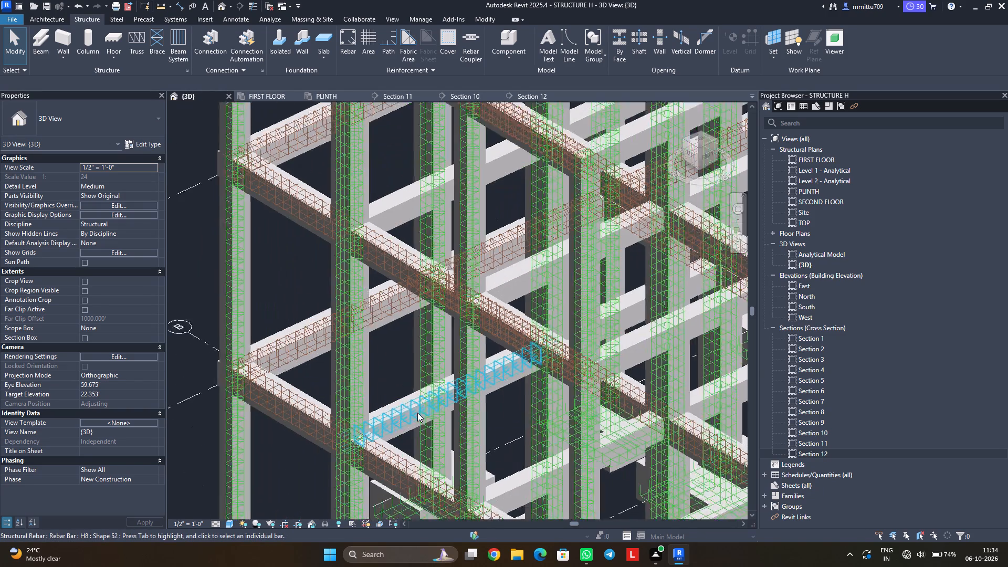
scroll(417, 413, "up", 4)
scroll(418, 413, "down", 1)
scroll(418, 413, "up", 5)
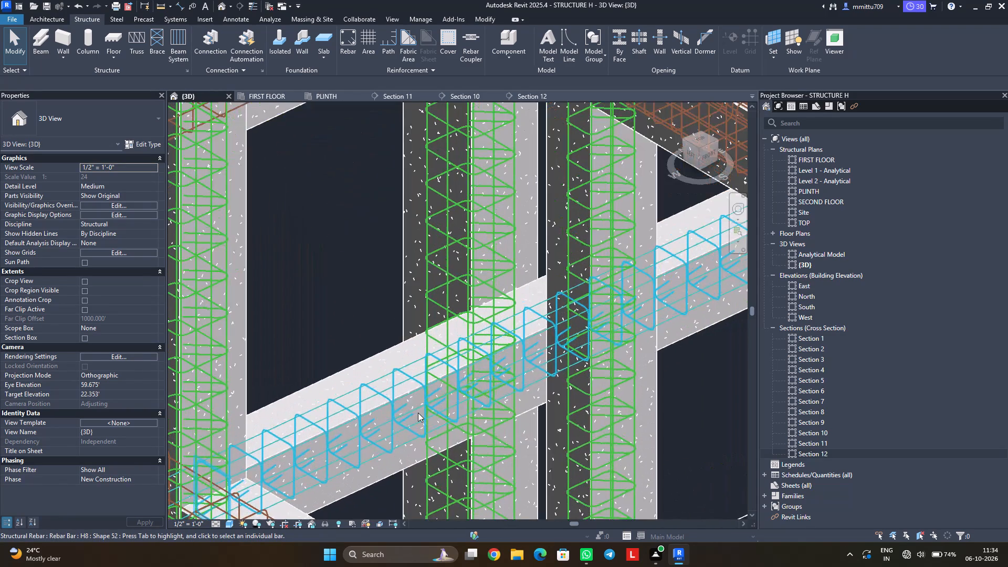
scroll(387, 404, "down", 7)
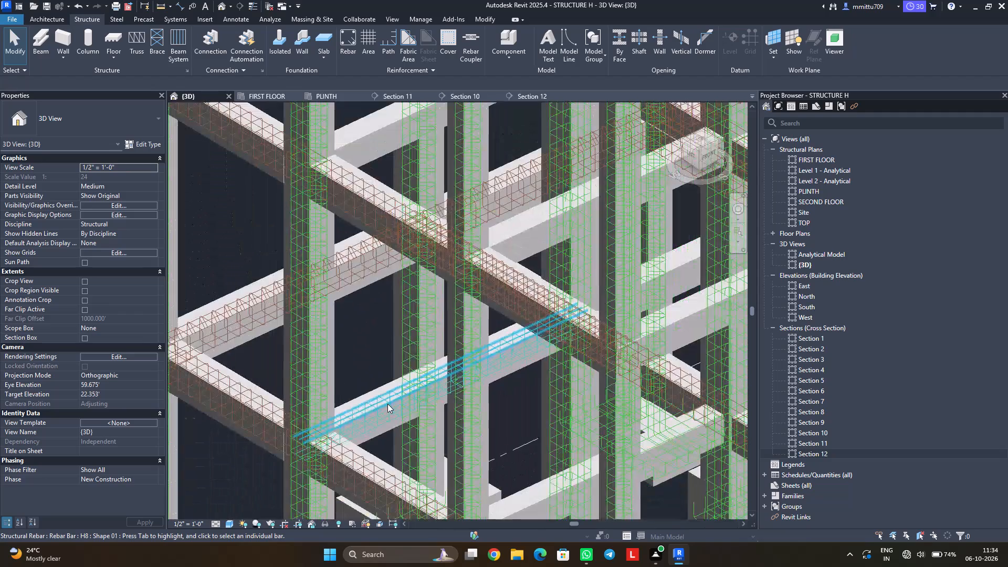
scroll(387, 401, "down", 5)
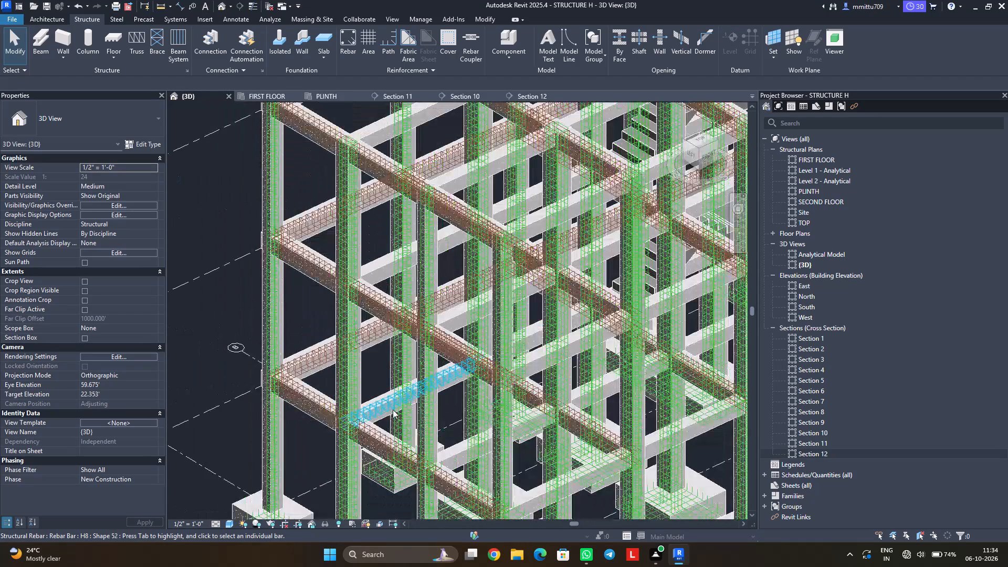
scroll(389, 405, "up", 1)
scroll(389, 405, "down", 1)
scroll(389, 405, "up", 1)
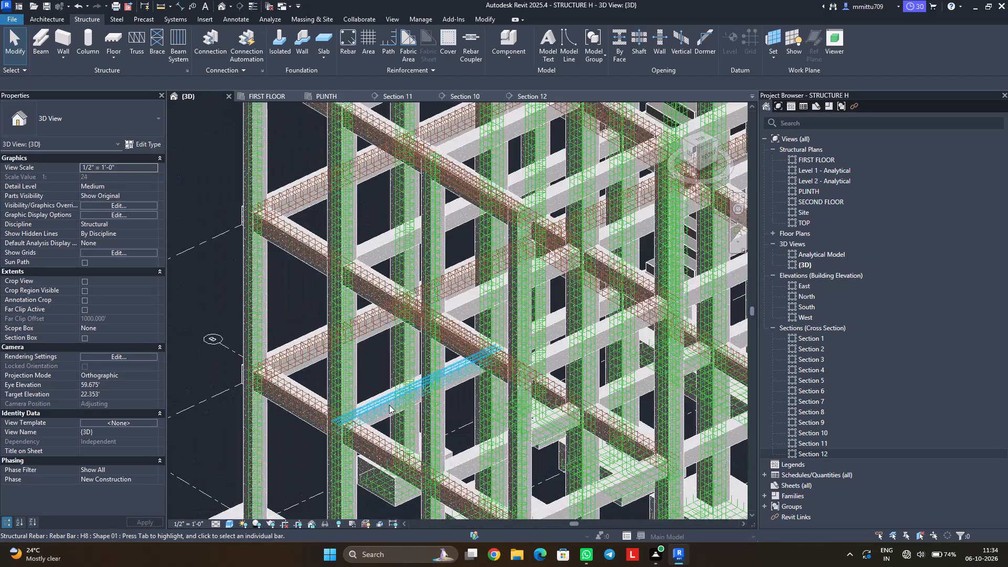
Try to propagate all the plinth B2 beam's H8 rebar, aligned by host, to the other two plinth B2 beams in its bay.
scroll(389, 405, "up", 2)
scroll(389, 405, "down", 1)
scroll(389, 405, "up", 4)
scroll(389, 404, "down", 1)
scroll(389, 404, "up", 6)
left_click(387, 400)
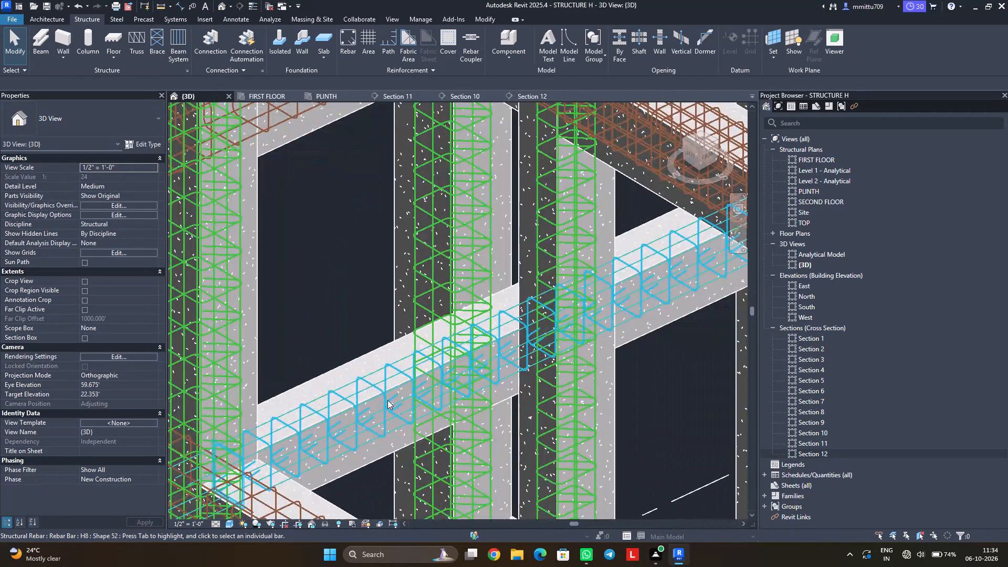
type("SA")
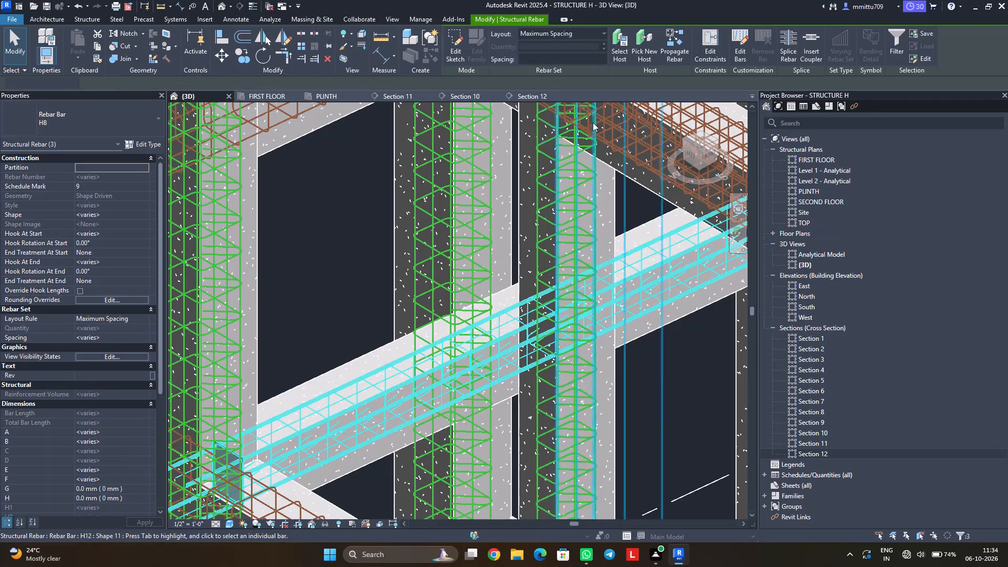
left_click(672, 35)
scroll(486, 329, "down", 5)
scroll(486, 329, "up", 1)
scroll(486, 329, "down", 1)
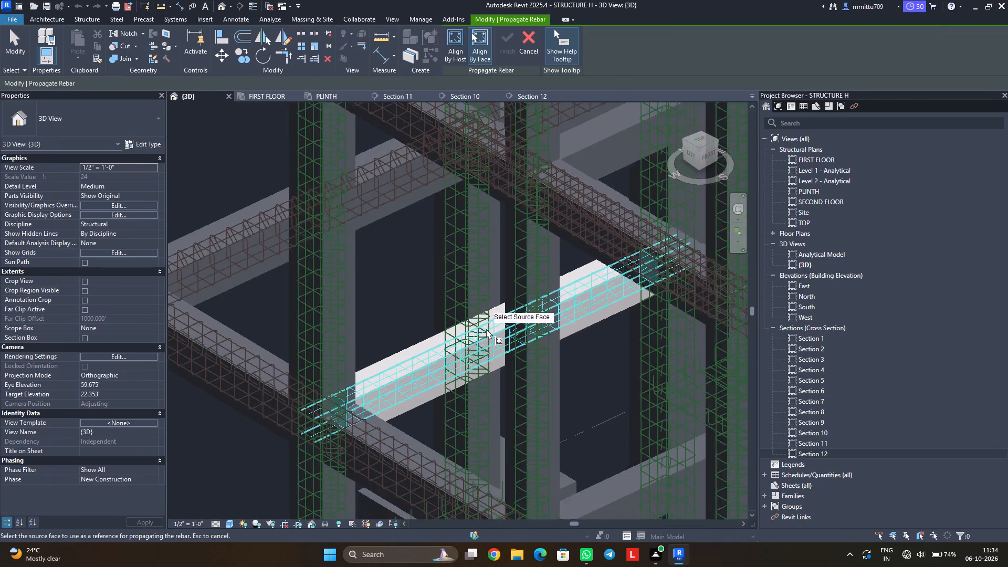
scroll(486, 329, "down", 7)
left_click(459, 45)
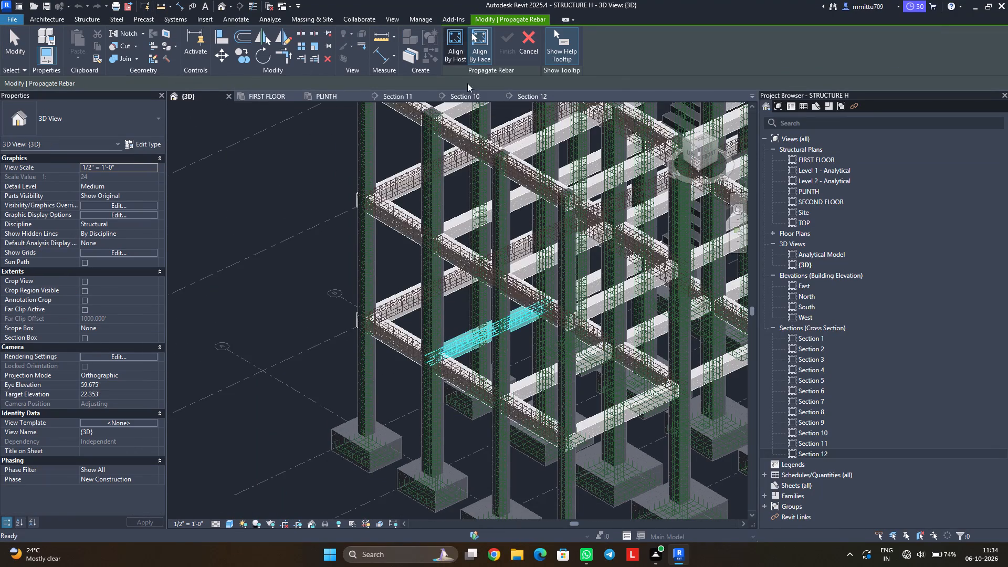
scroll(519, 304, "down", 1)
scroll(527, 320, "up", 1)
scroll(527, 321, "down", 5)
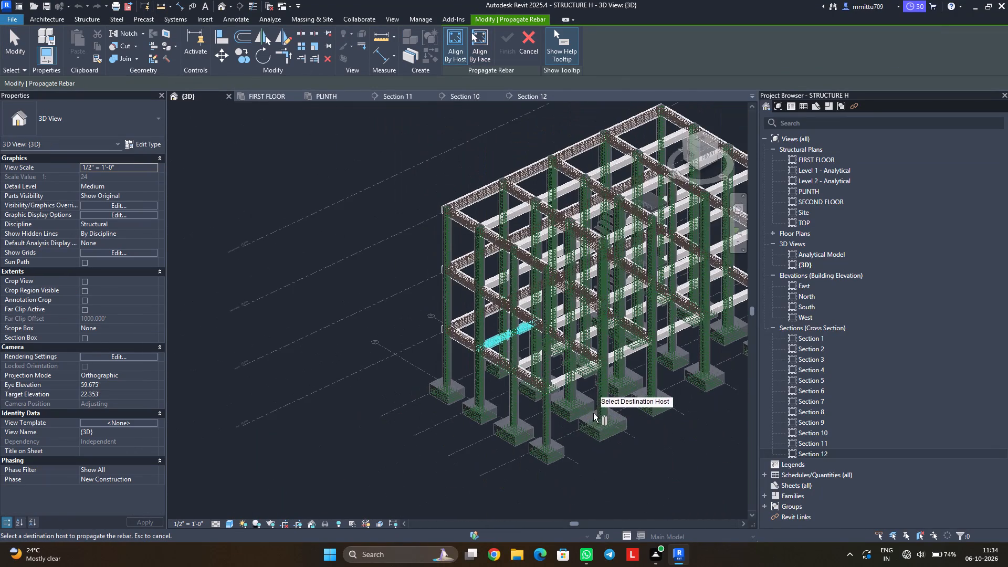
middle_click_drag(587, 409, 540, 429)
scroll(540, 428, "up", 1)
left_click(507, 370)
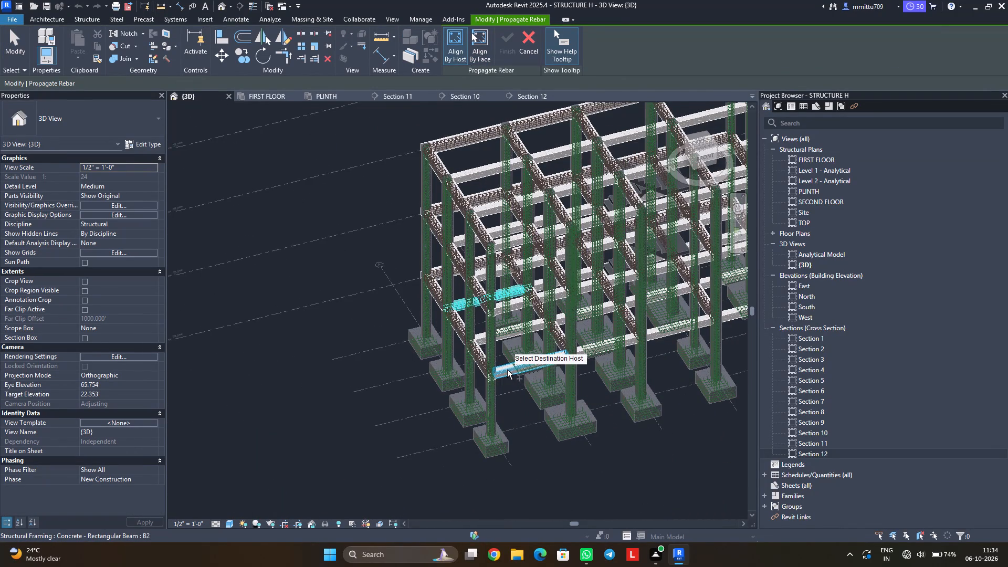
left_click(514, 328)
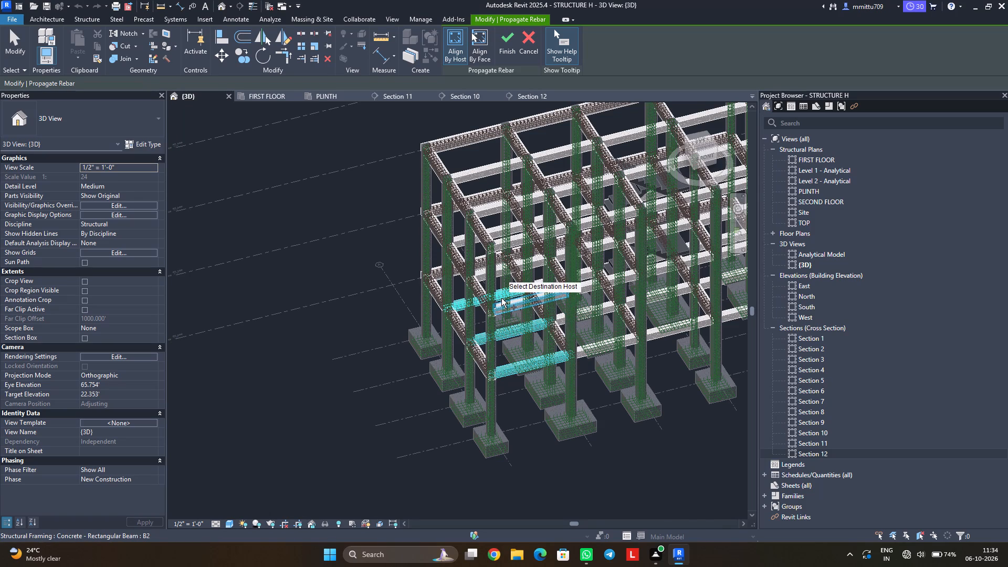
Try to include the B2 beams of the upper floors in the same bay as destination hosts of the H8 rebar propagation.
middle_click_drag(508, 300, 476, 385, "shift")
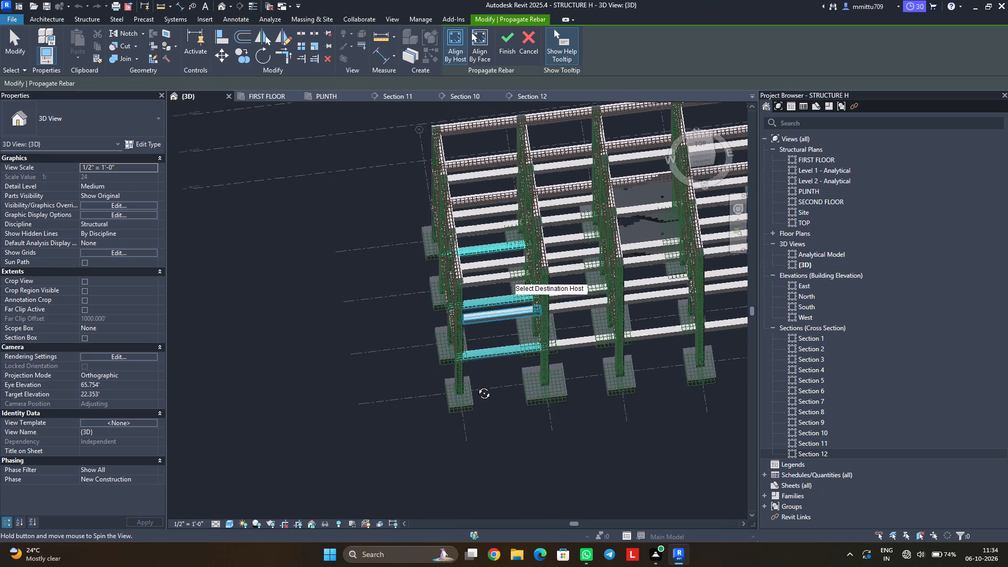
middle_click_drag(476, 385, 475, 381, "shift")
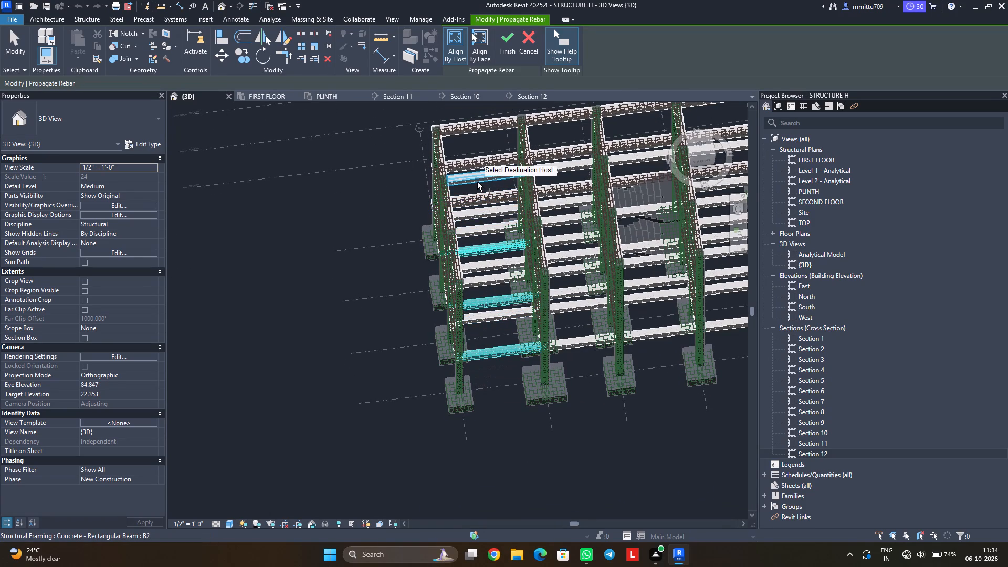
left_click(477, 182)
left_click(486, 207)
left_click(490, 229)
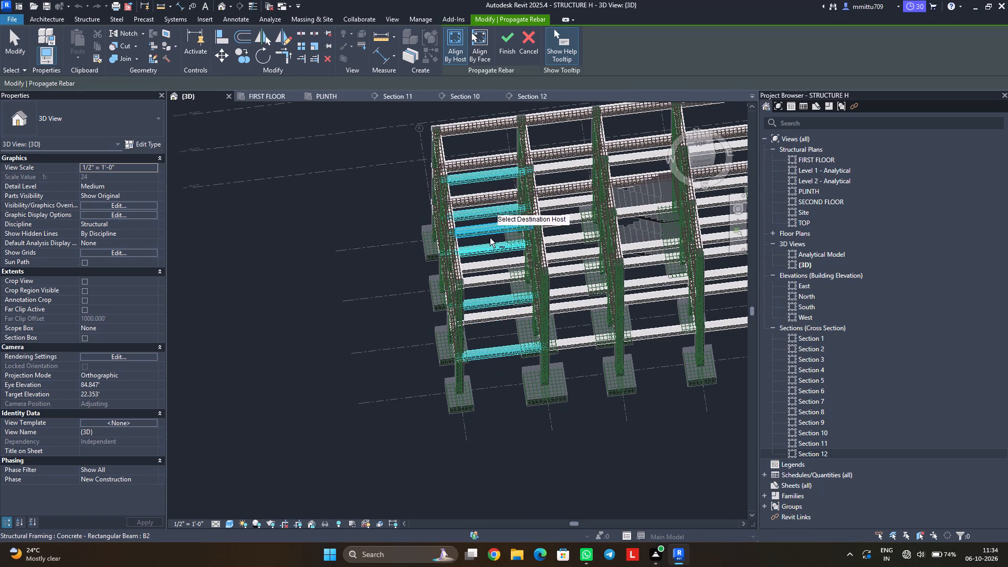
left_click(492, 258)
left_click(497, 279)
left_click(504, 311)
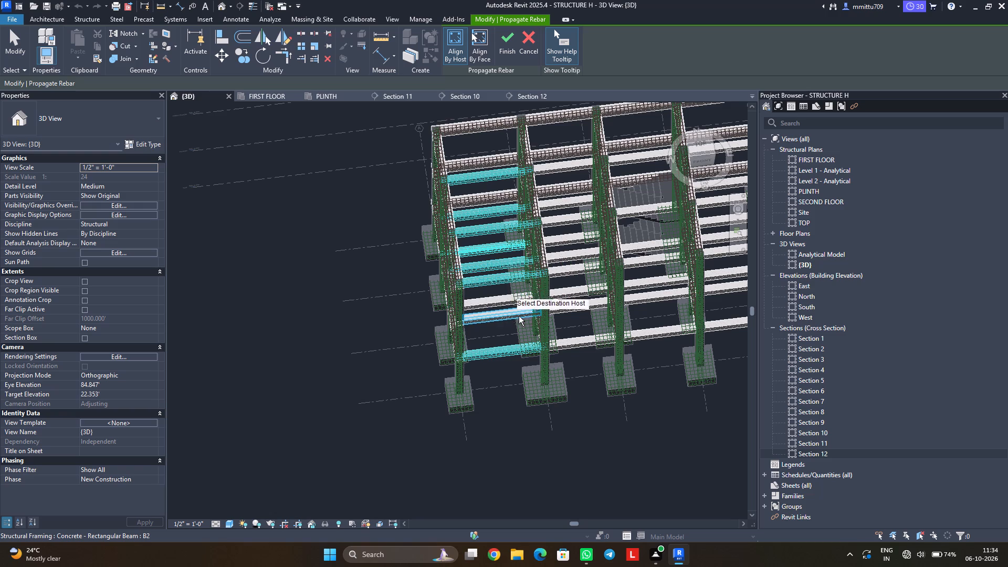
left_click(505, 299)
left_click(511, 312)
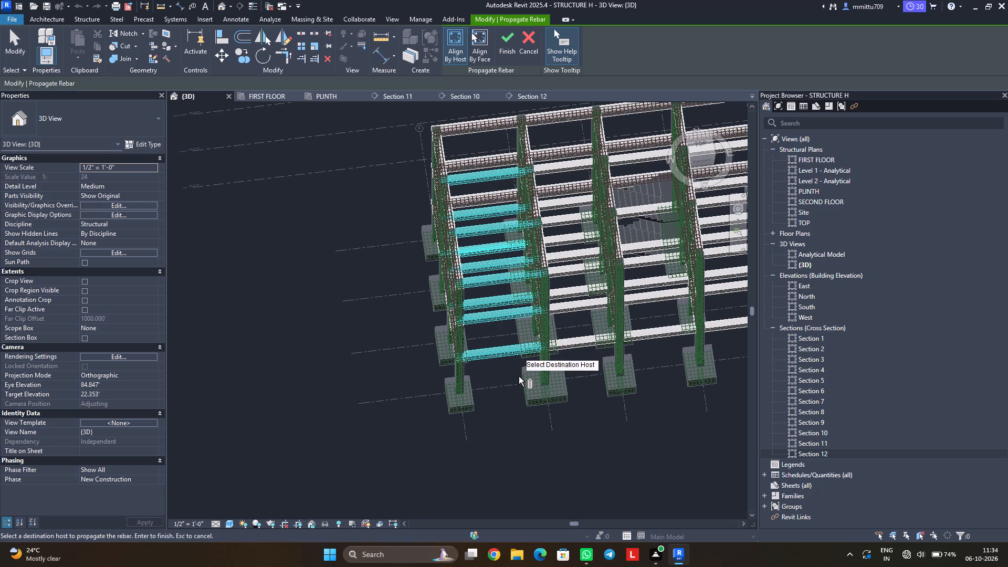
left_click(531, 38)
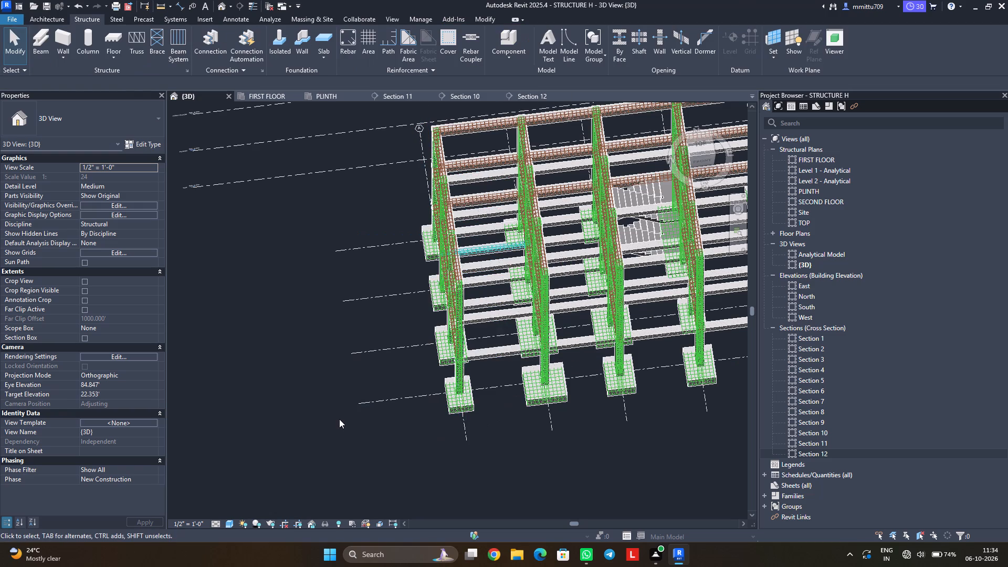
Propagate all the plinth B2 beam's H8 rebar, aligned by host, to the same bay's two other plinth B2 beams and three middle-level B2 beams.
middle_click_drag(348, 426, 488, 317)
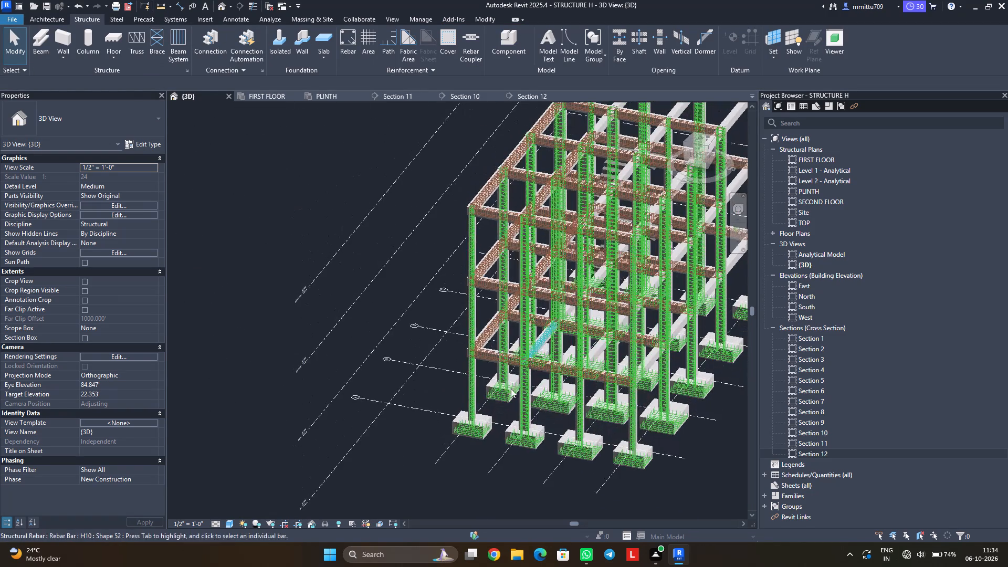
scroll(522, 418, "up", 1)
middle_click_drag(514, 414, 394, 375, "shift")
left_click(499, 287)
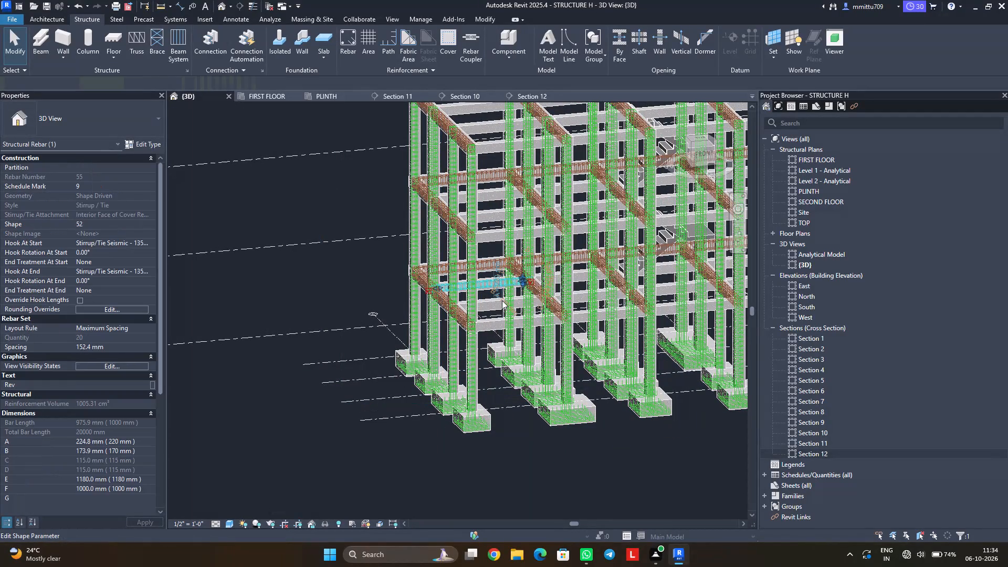
type("SA")
left_click(669, 33)
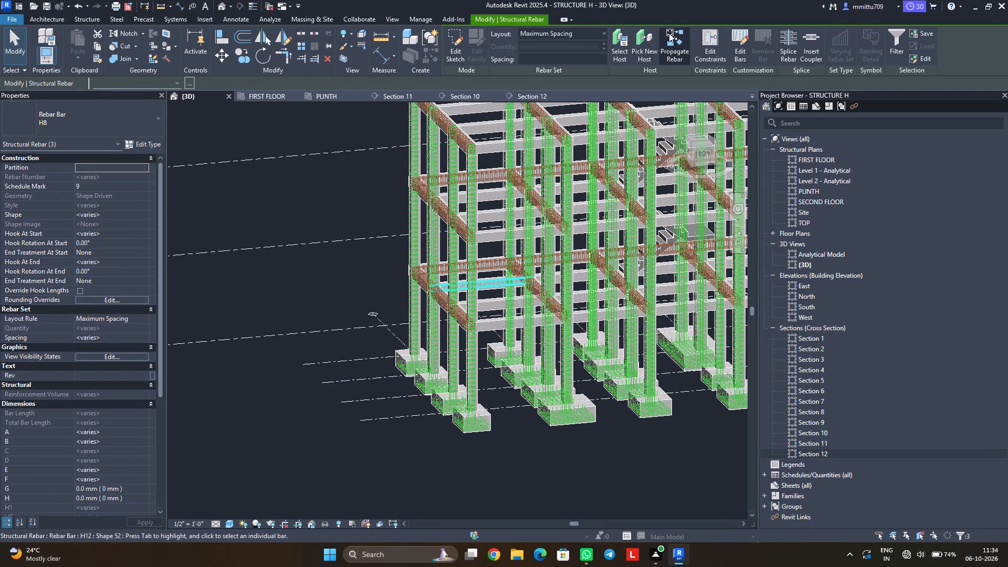
left_click(450, 50)
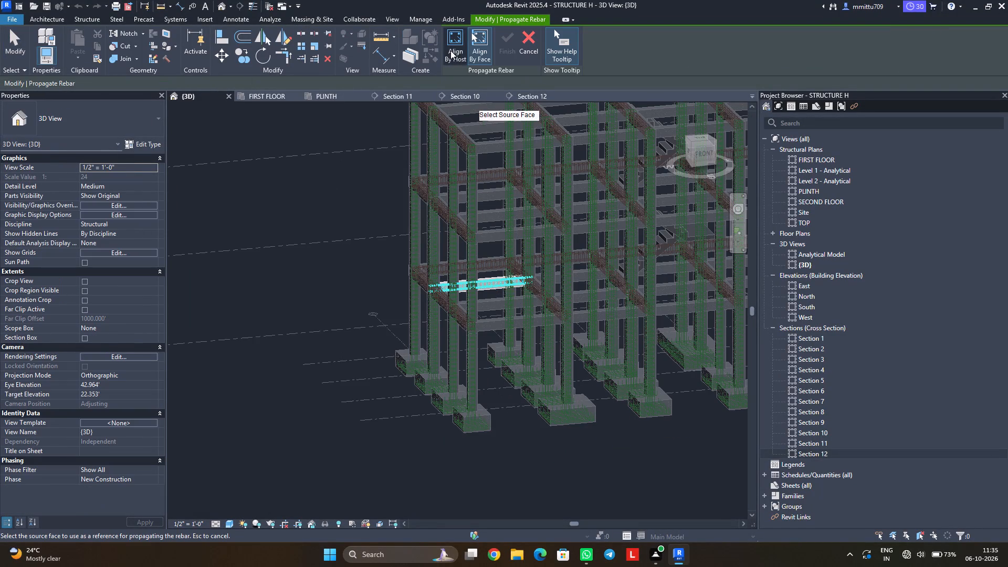
left_click(499, 325)
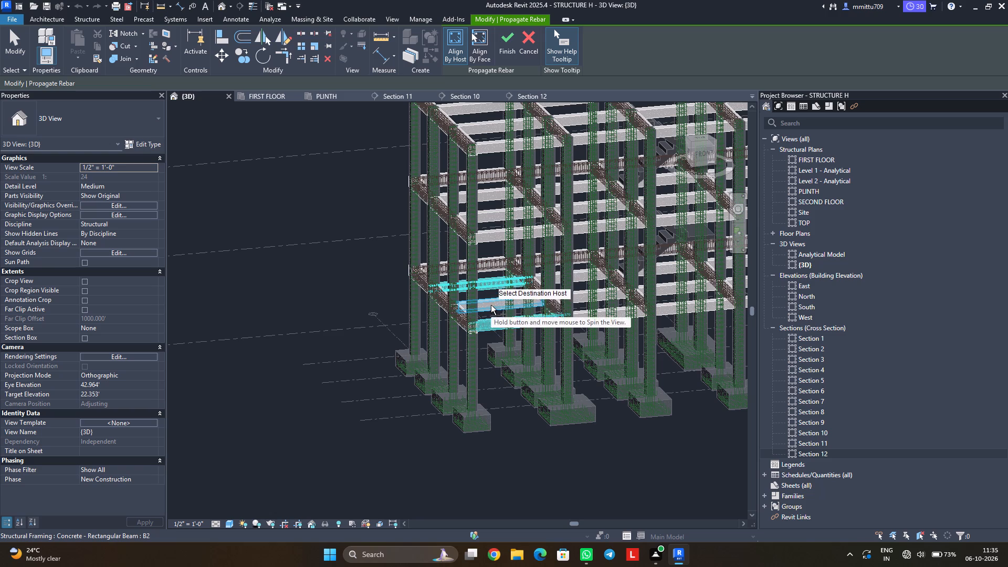
left_click(491, 305)
left_click(490, 232)
left_click(489, 212)
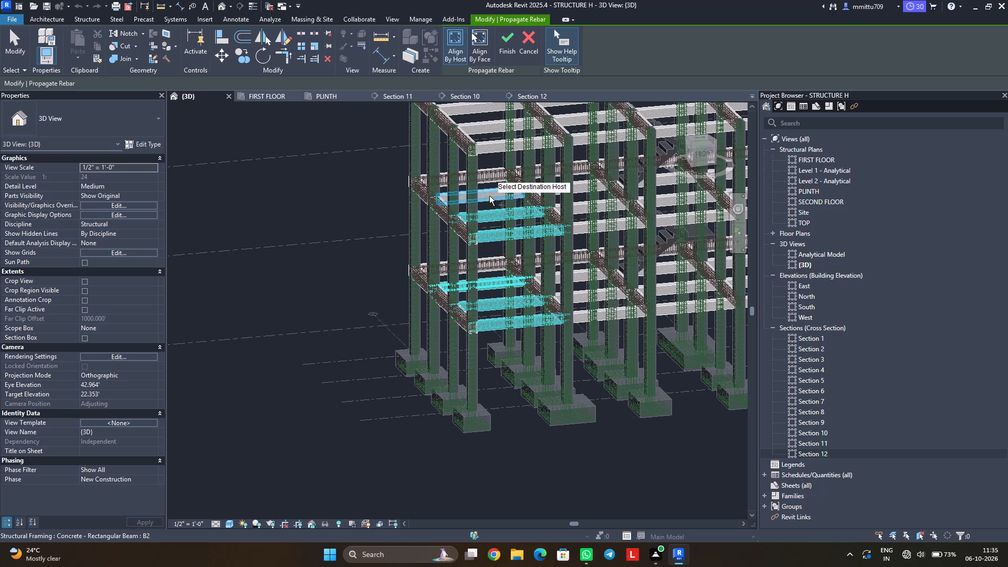
left_click(488, 193)
Add the plinth B2 beams of the second and third bays and the second bay's middle-level B2 beams as destination hosts.
left_click(582, 318)
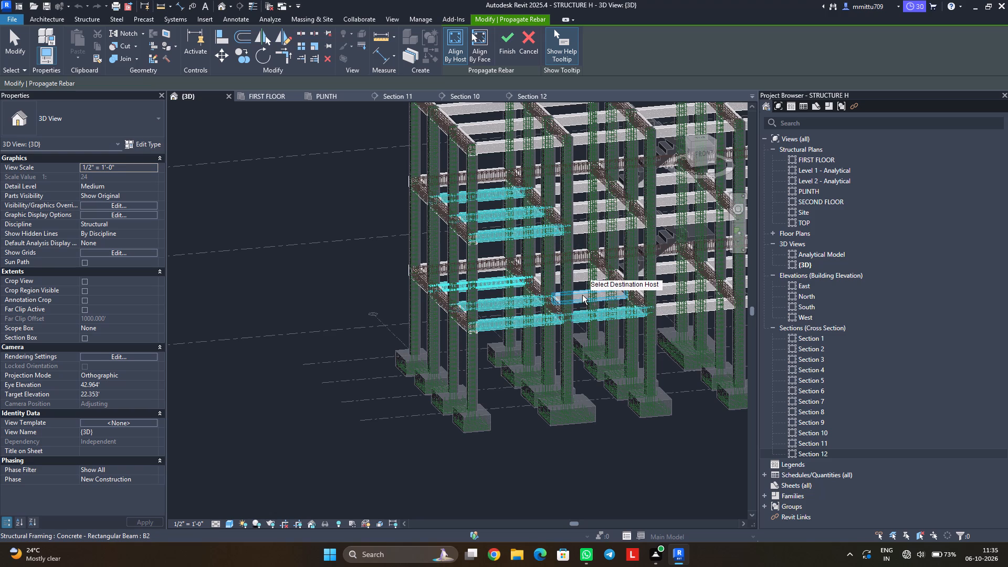
left_click(582, 295)
left_click(579, 275)
left_click(672, 307)
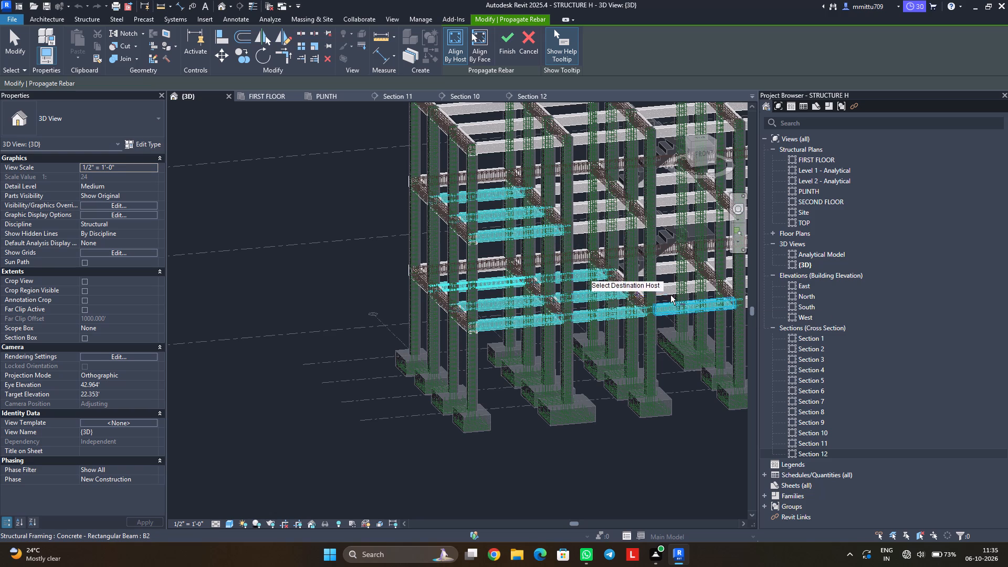
left_click(668, 286)
left_click(665, 267)
left_click(583, 227)
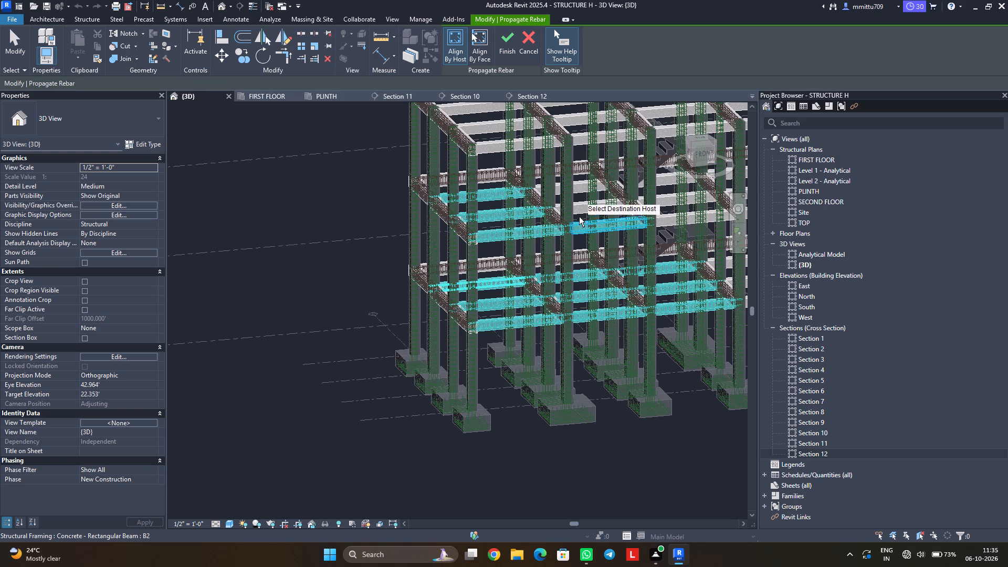
left_click(577, 209)
left_click(582, 190)
Include the top-level B2 beams of the first three bays and the third bay's middle-level B2 beams as destination hosts.
middle_click_drag(562, 259, 559, 271)
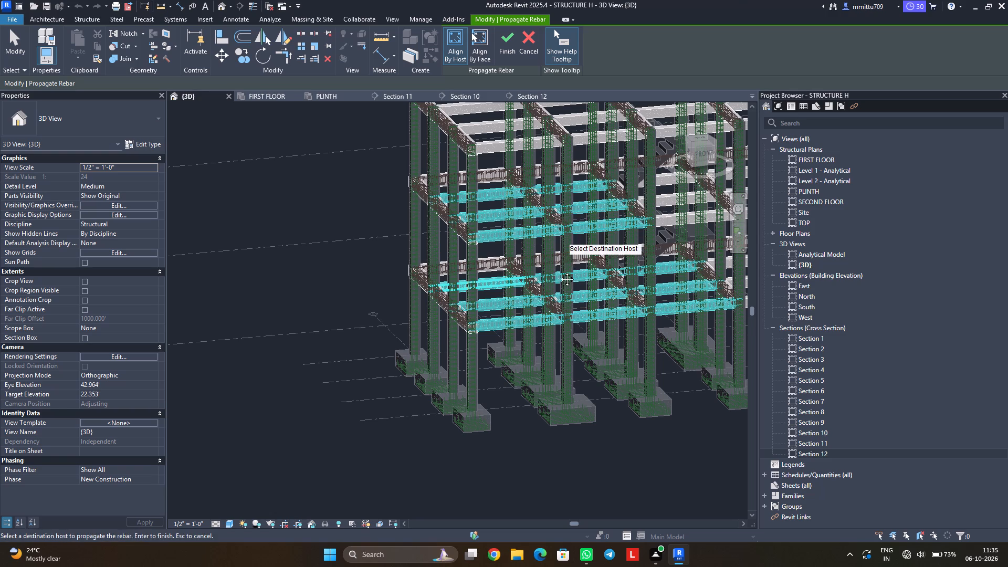
middle_click_drag(559, 271, 533, 333)
left_click(468, 220)
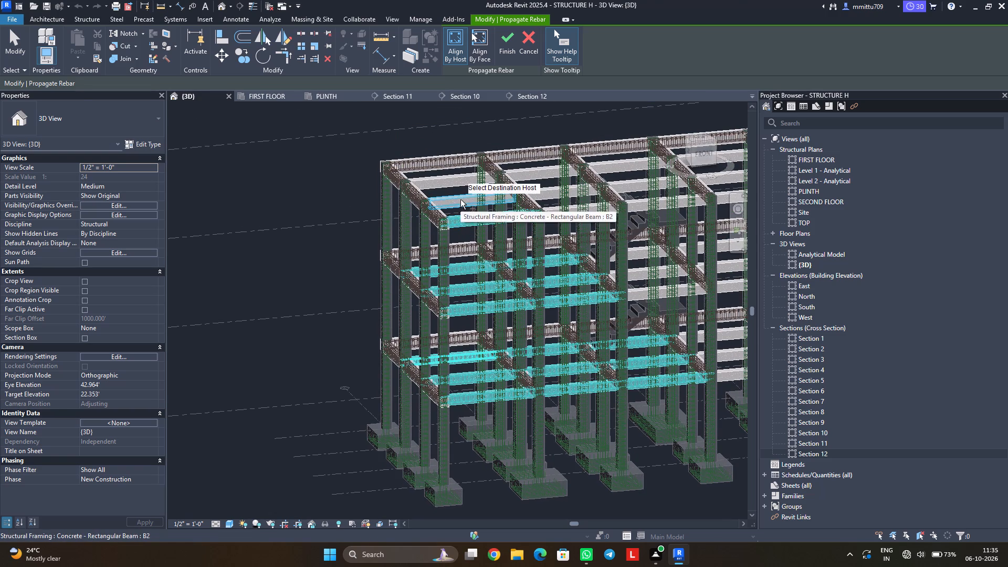
left_click(460, 199)
left_click(454, 181)
left_click(538, 173)
left_click(549, 187)
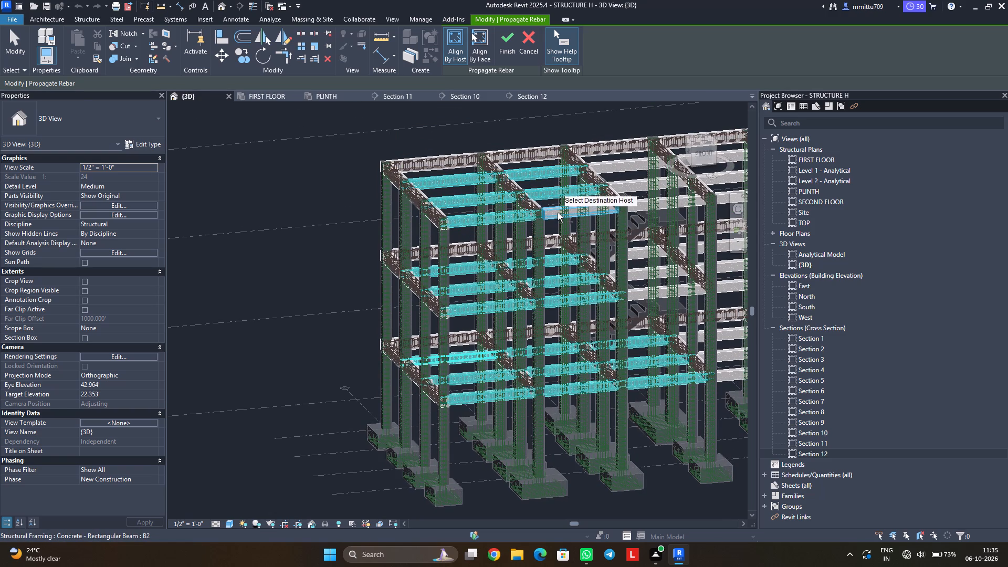
left_click(558, 213)
left_click(647, 207)
left_click(641, 186)
left_click(636, 170)
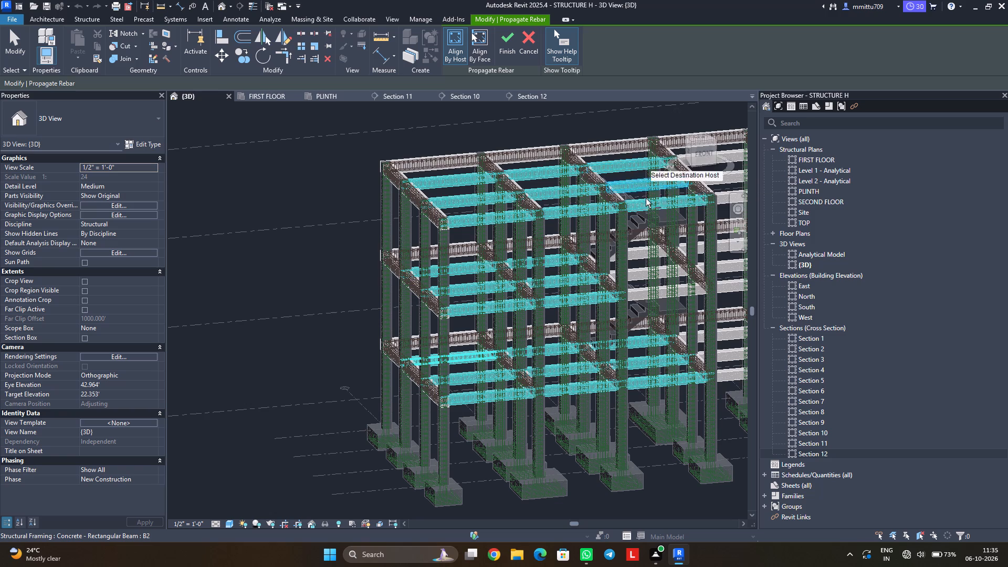
left_click(631, 250)
left_click(640, 269)
left_click(645, 289)
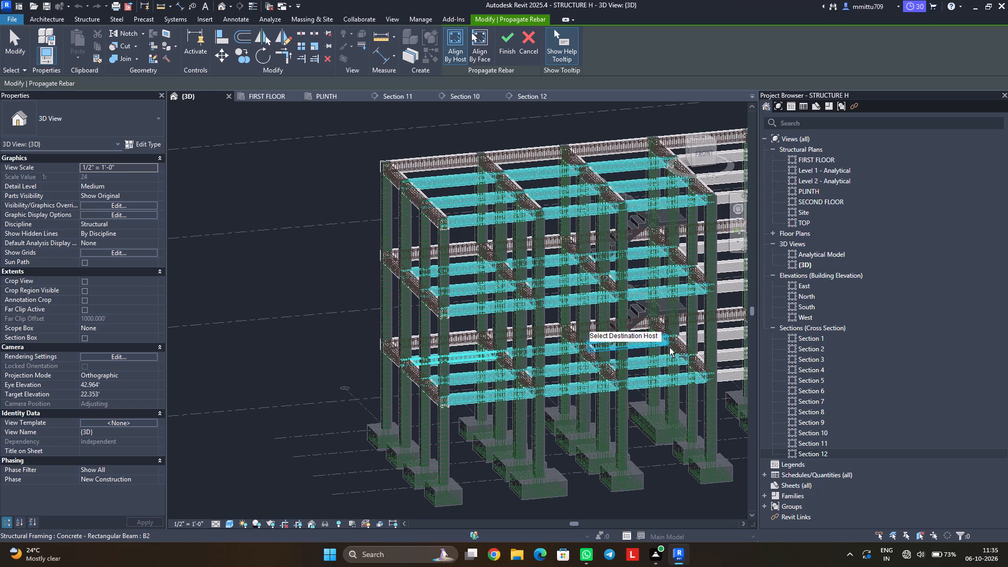
Add the fourth bay's B2 beams on the plinth, middle and top levels as destination hosts and finish the rebar propagation.
middle_click_drag(669, 348, 522, 366)
left_click(593, 390)
left_click(590, 374)
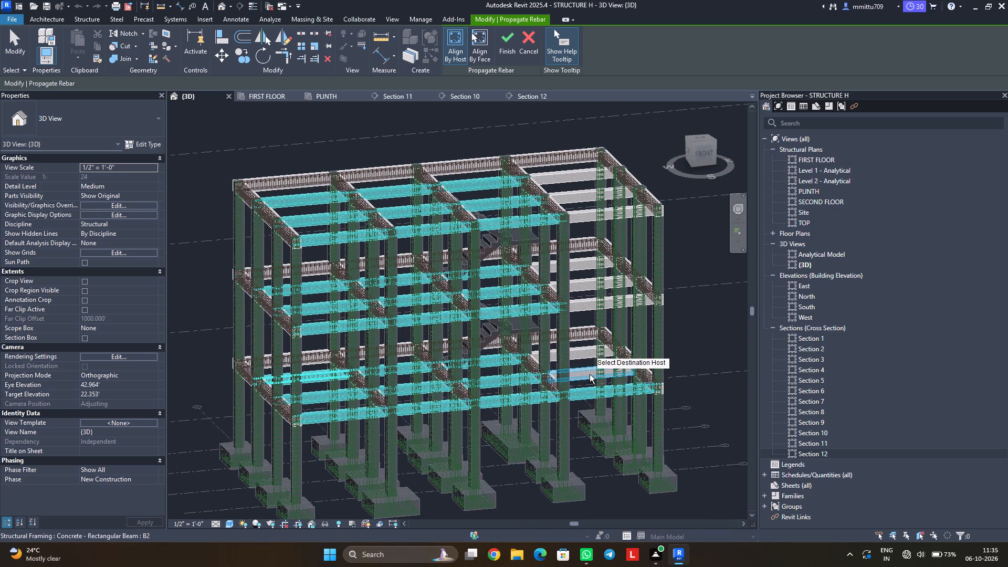
left_click(582, 355)
left_click(582, 311)
left_click(583, 284)
left_click(582, 262)
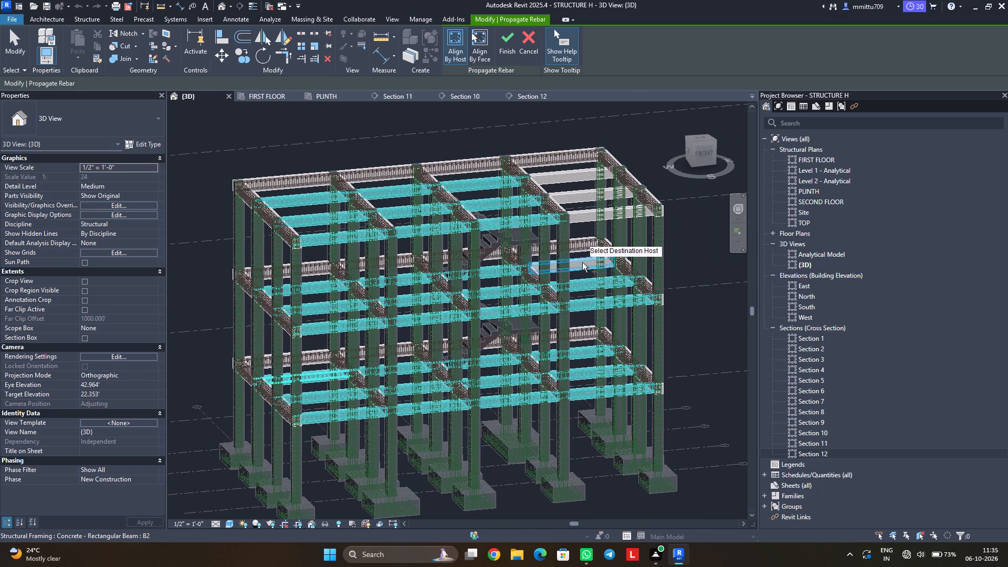
left_click(579, 220)
left_click(585, 196)
left_click(583, 176)
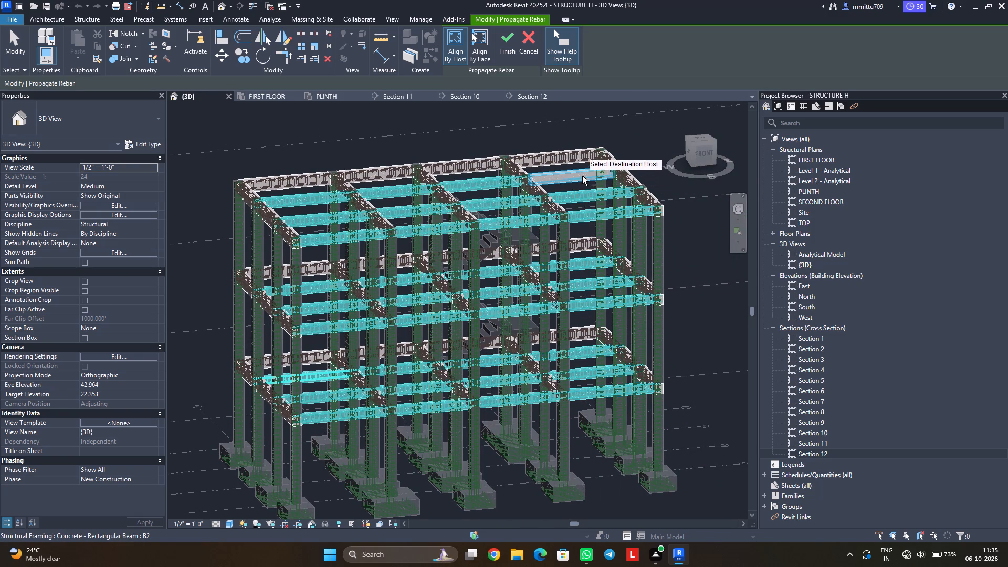
left_click(510, 45)
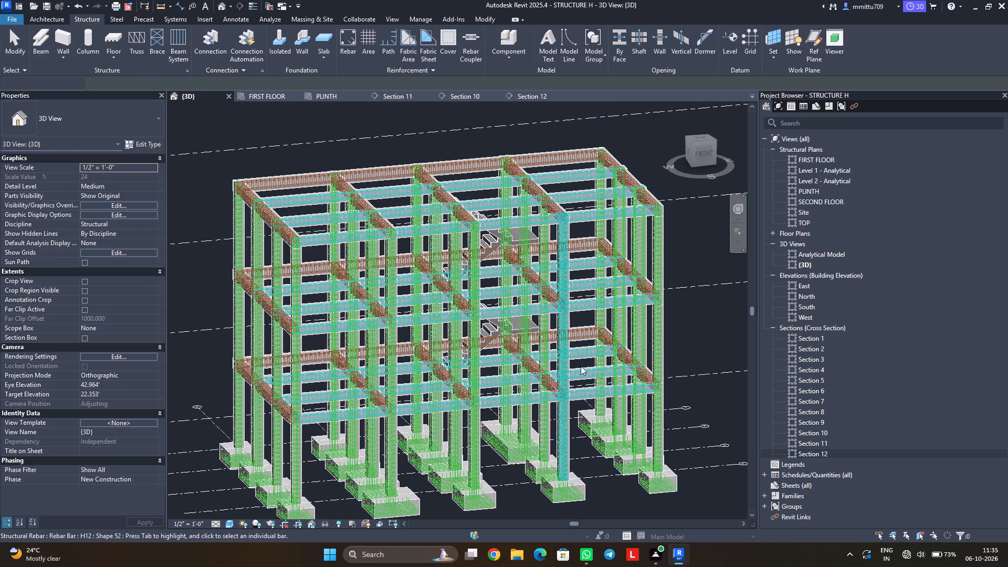
Examine the propagated H8 reinforcement across all bays and levels of the frame in the 3D view.
left_click(618, 507)
scroll(612, 498, "down", 5)
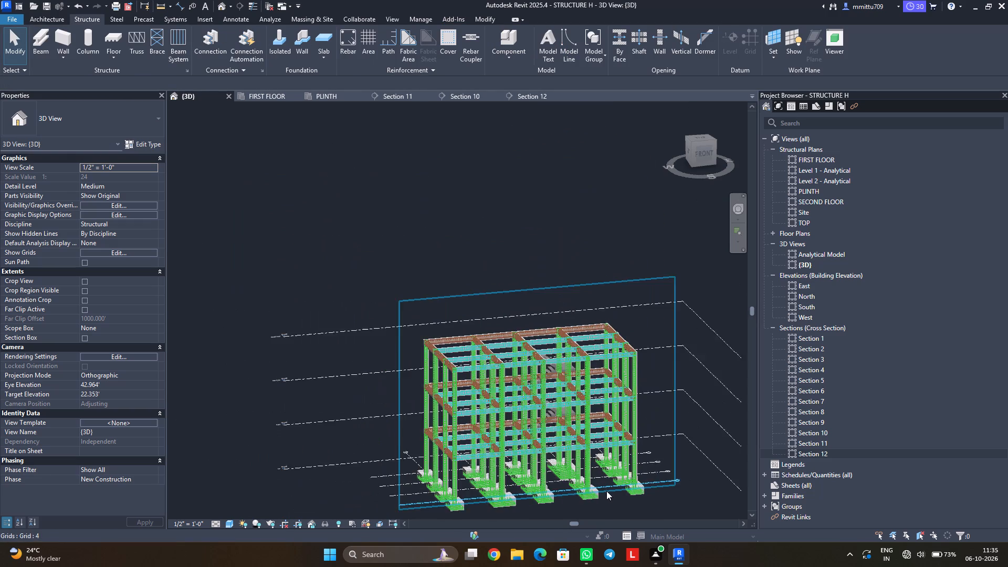
scroll(606, 491, "down", 2)
middle_click_drag(552, 470, 528, 386)
middle_click_drag(538, 370, 477, 444)
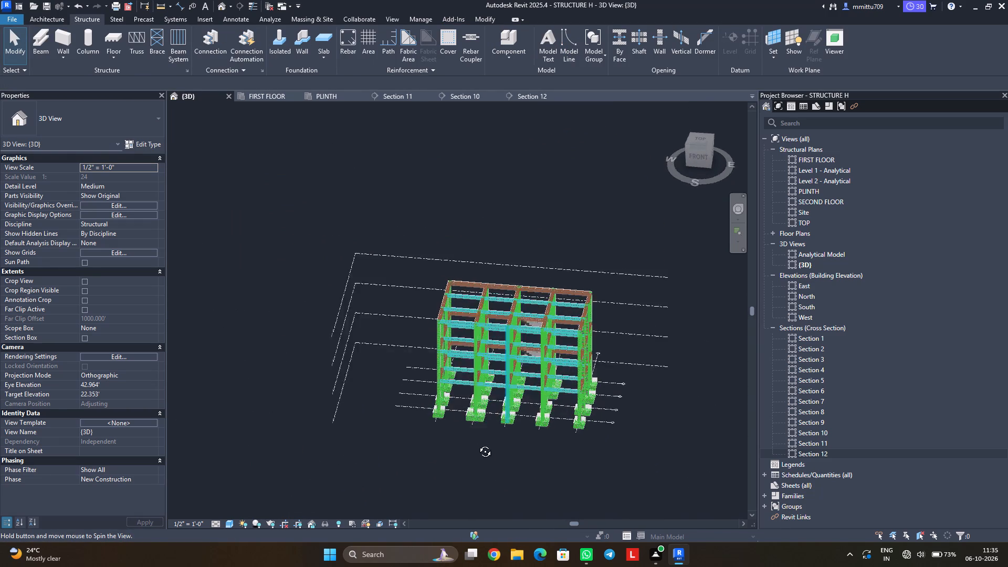
middle_click_drag(477, 444, 545, 407)
scroll(518, 381, "up", 1)
scroll(518, 381, "down", 1)
scroll(518, 381, "up", 7)
scroll(518, 381, "down", 1)
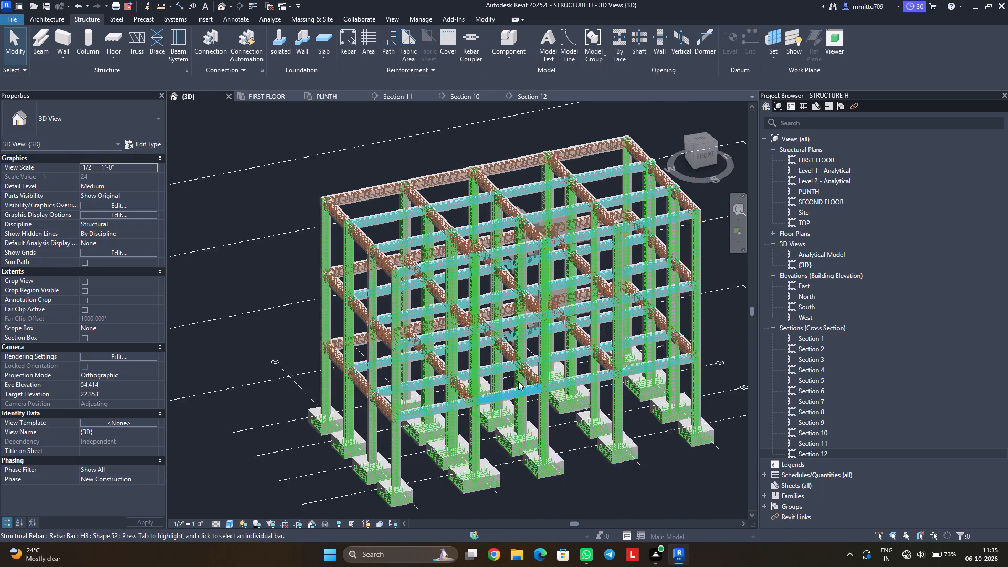
scroll(518, 381, "up", 2)
middle_click_drag(528, 380, 485, 367)
scroll(481, 366, "down", 1)
scroll(481, 366, "up", 1)
scroll(481, 366, "down", 5)
middle_click_drag(491, 365, 475, 365, "shift")
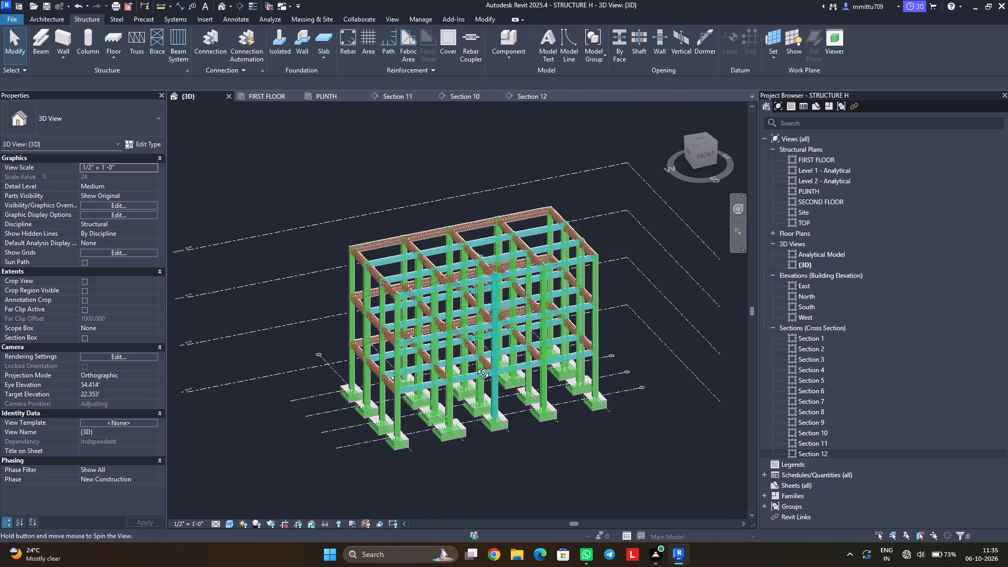
middle_click_drag(475, 365, 461, 356, "shift")
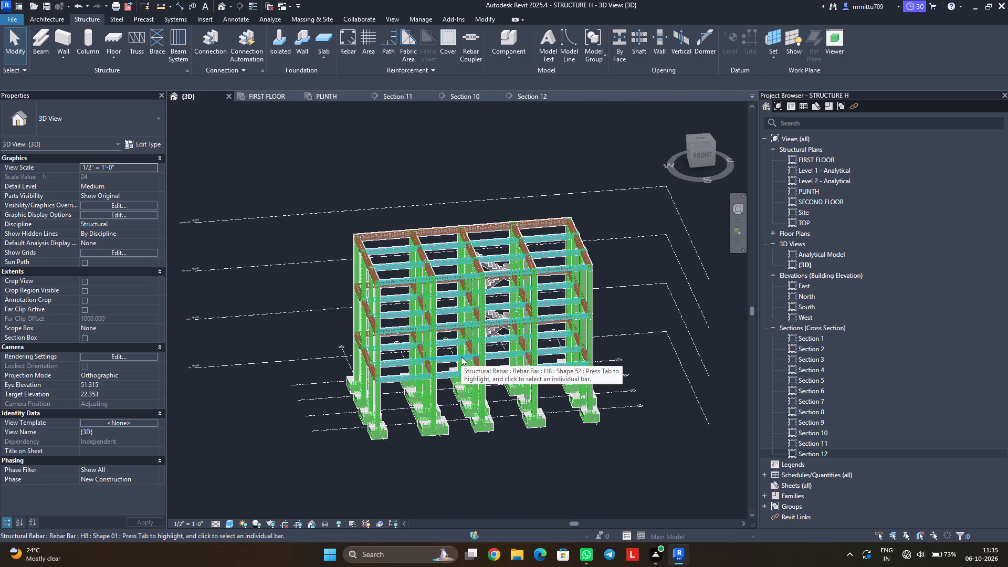
Inspect the H8 stirrups and longitudinal bars inside an outer plinth B2 beam up close.
scroll(459, 343, "up", 6)
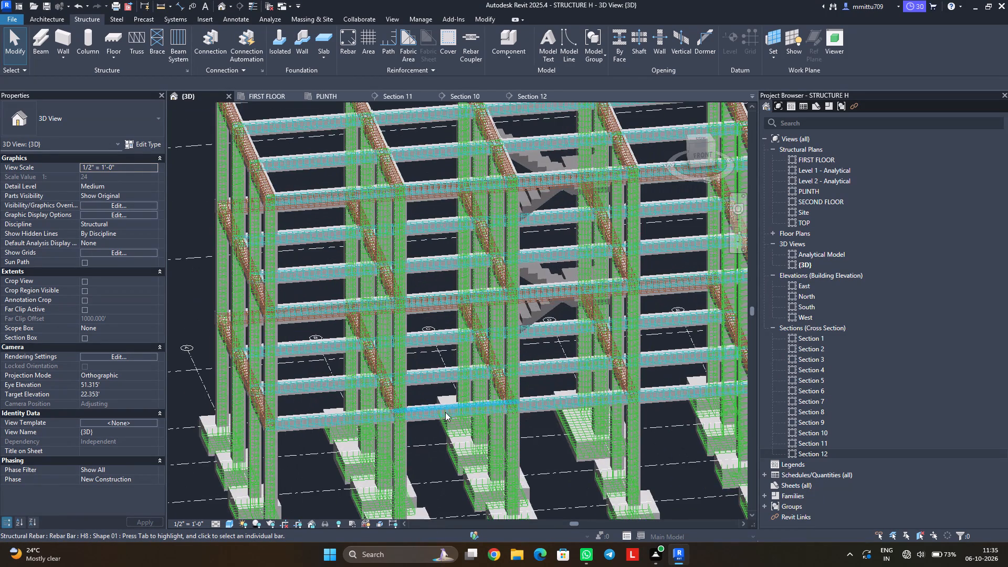
scroll(445, 407, "up", 2)
scroll(445, 407, "down", 1)
scroll(445, 407, "up", 3)
scroll(445, 407, "down", 1)
scroll(445, 407, "up", 1)
scroll(446, 418, "down", 1)
scroll(446, 418, "up", 1)
scroll(446, 418, "down", 1)
scroll(446, 418, "up", 5)
scroll(446, 418, "down", 1)
scroll(446, 418, "up", 5)
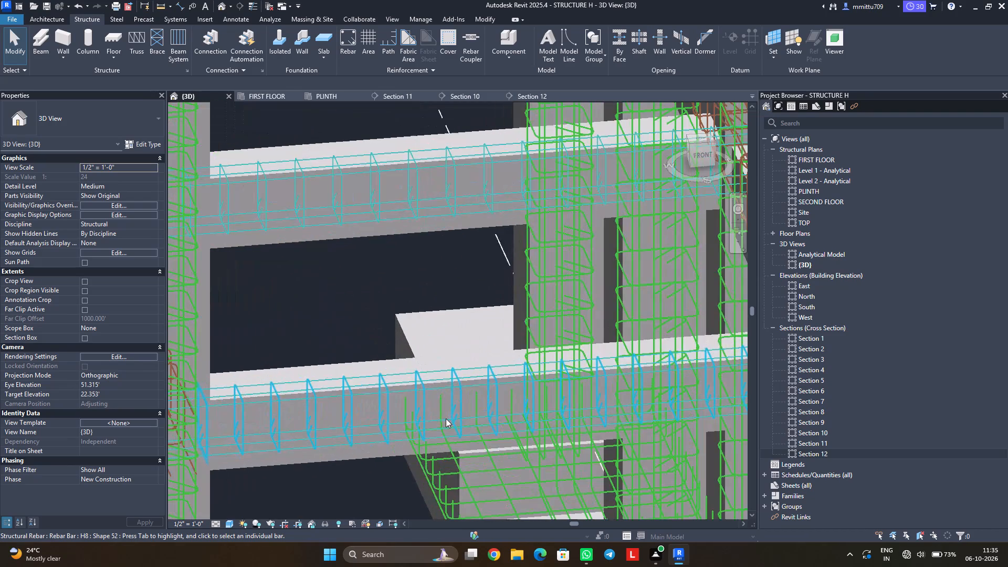
scroll(446, 418, "up", 2)
scroll(446, 418, "down", 1)
scroll(446, 418, "up", 5)
scroll(446, 418, "down", 2)
scroll(446, 418, "up", 6)
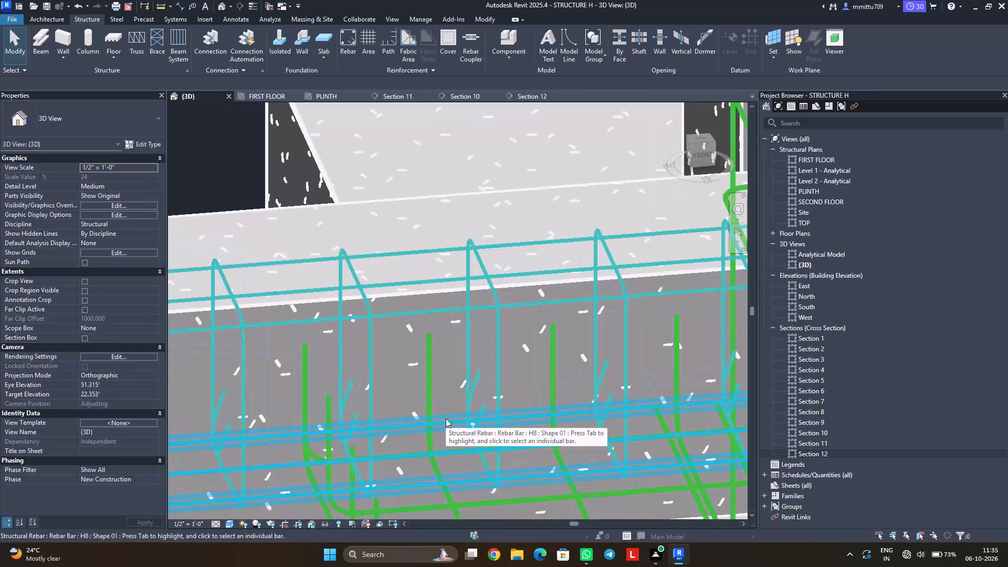
scroll(446, 425, "down", 9)
scroll(447, 431, "up", 1)
scroll(447, 431, "down", 6)
scroll(450, 433, "up", 1)
scroll(450, 433, "down", 1)
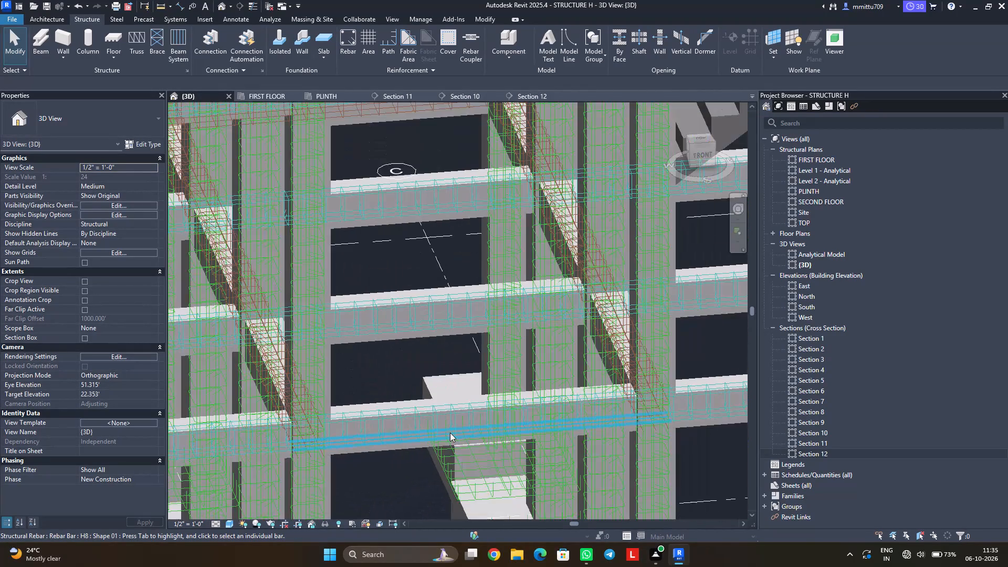
scroll(450, 433, "down", 11)
Review the whole reinforced frame from several angles, ending with a near-frontal view.
middle_click_drag(515, 447, 511, 394)
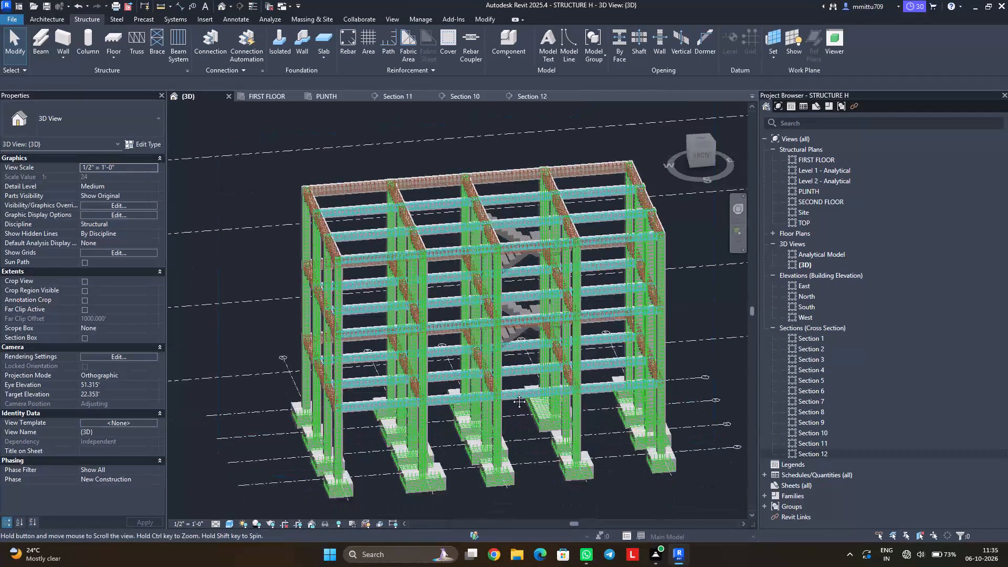
middle_click_drag(511, 394, 510, 391)
middle_click_drag(487, 413, 534, 377)
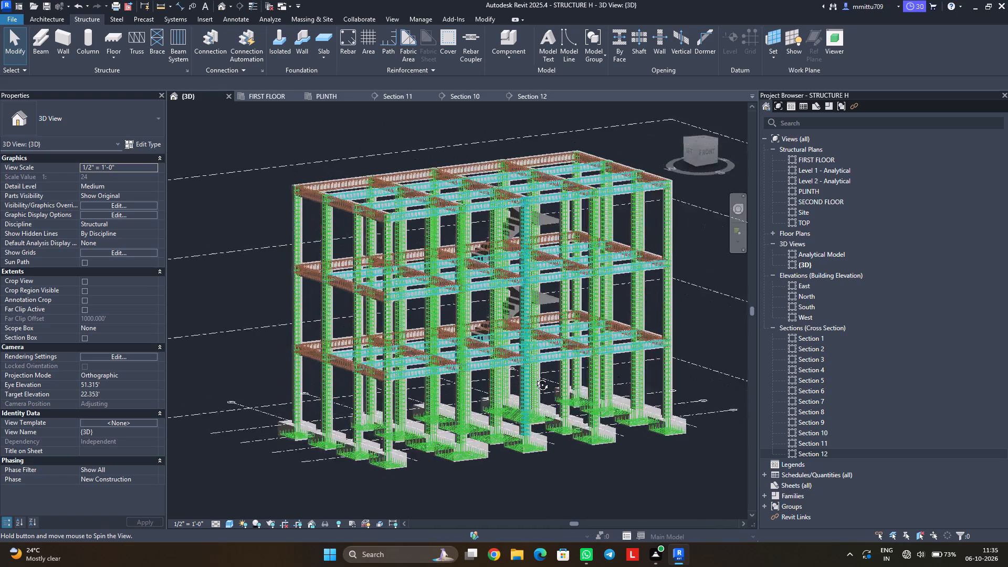
middle_click_drag(534, 377, 529, 396)
middle_click_drag(527, 397, 495, 408)
middle_click_drag(498, 400, 461, 396, "shift")
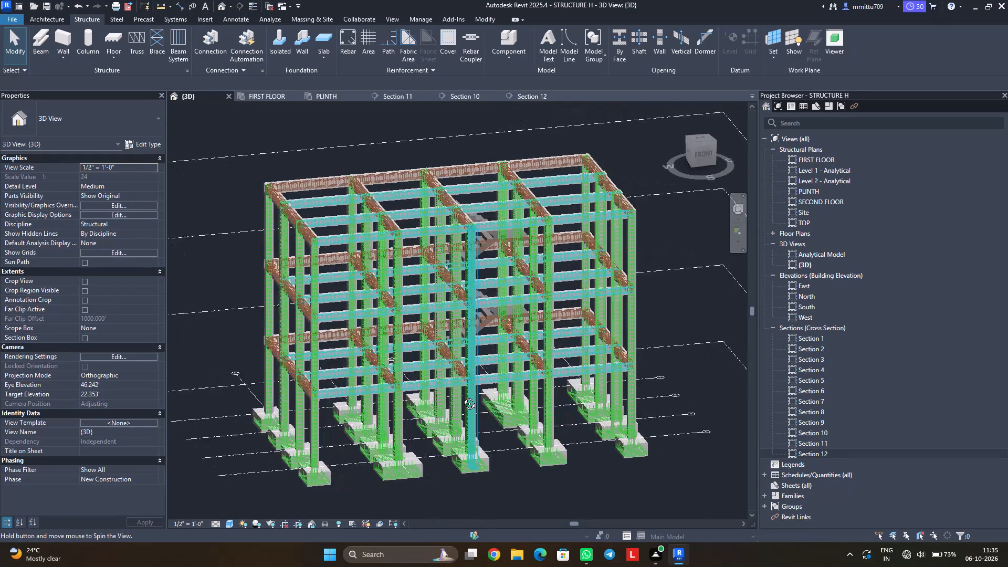
middle_click_drag(461, 396, 415, 426, "shift")
scroll(415, 426, "up", 1, "shift")
middle_click_drag(472, 406, 426, 377, "shift")
middle_click_drag(489, 362, 493, 307, "shift")
scroll(461, 361, "up", 1, "shift")
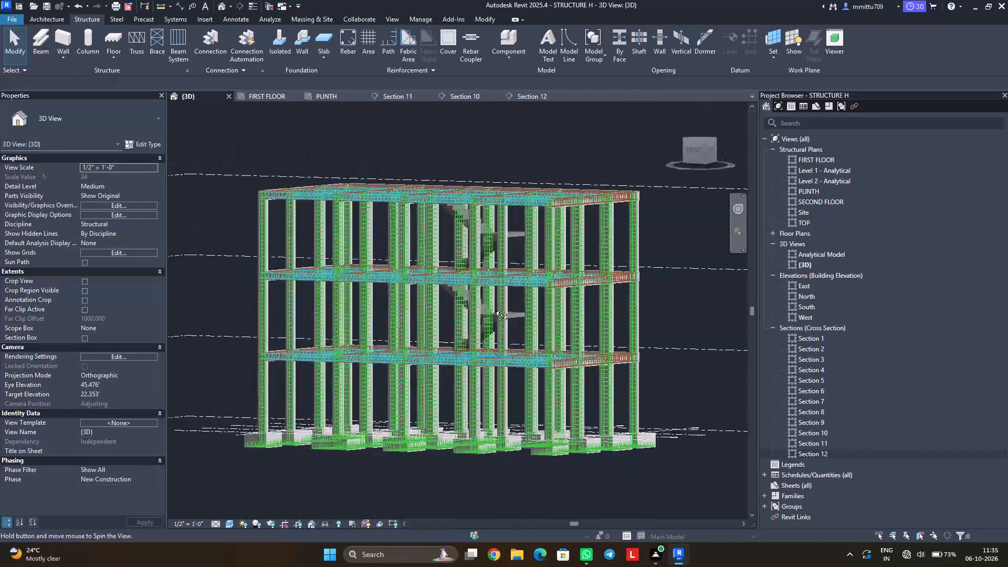
middle_click_drag(493, 307, 553, 299, "shift")
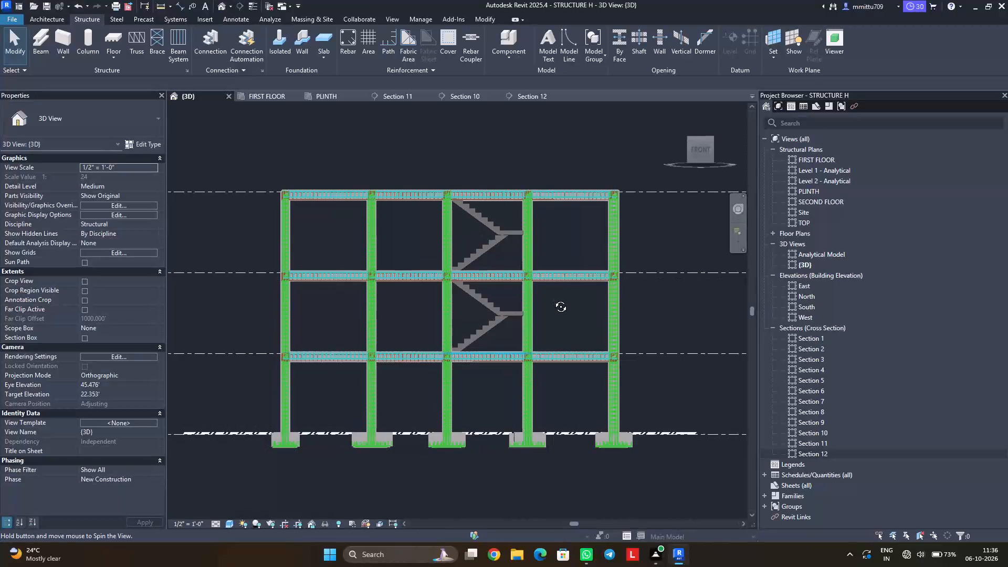
middle_click_drag(553, 299, 551, 303, "shift")
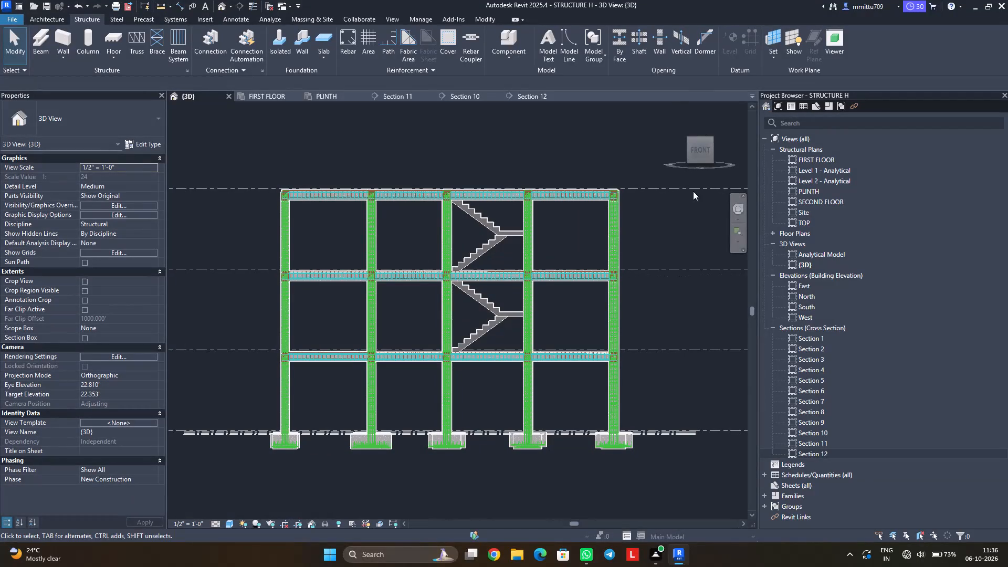
Examine the frame in exact front view, including the beam reinforcement around the cast-in-place stairs.
left_click(699, 146)
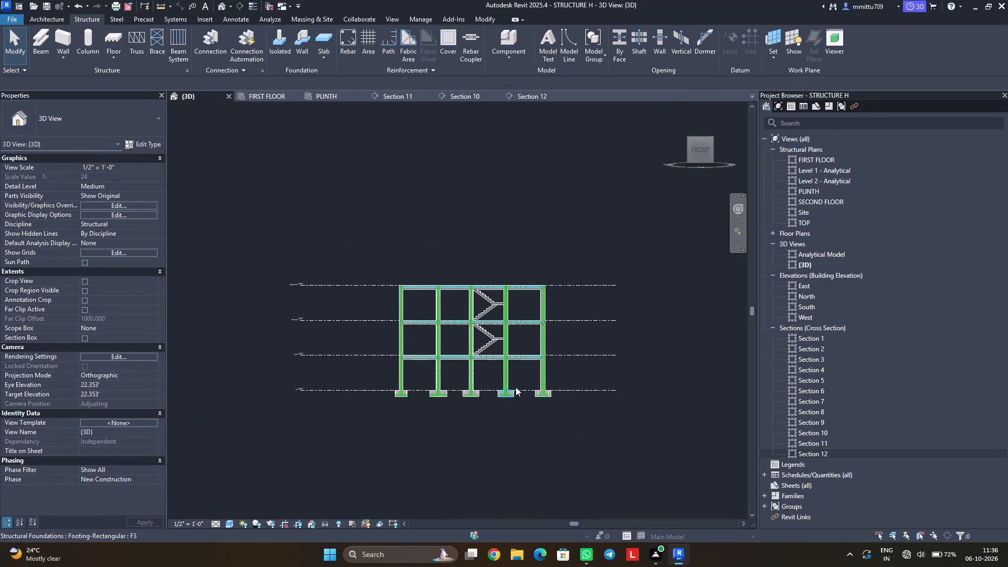
scroll(493, 351, "up", 6)
scroll(493, 350, "down", 1)
scroll(493, 350, "up", 1)
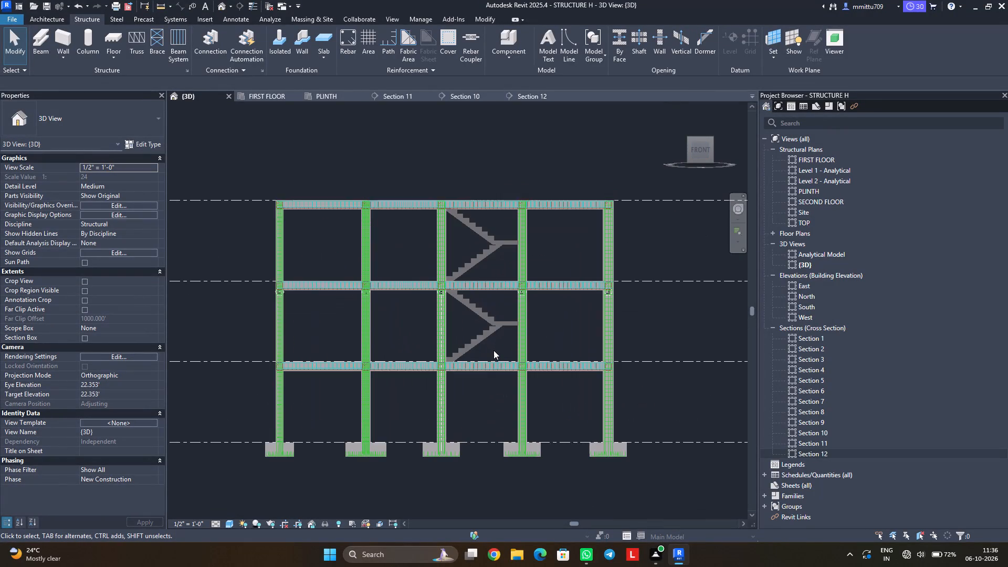
scroll(493, 350, "down", 1)
scroll(493, 350, "up", 1)
scroll(493, 350, "down", 1)
scroll(493, 350, "up", 3)
scroll(485, 324, "down", 1)
scroll(485, 324, "up", 1)
scroll(485, 324, "down", 1)
scroll(485, 324, "up", 1)
scroll(485, 324, "down", 1)
scroll(478, 332, "up", 4)
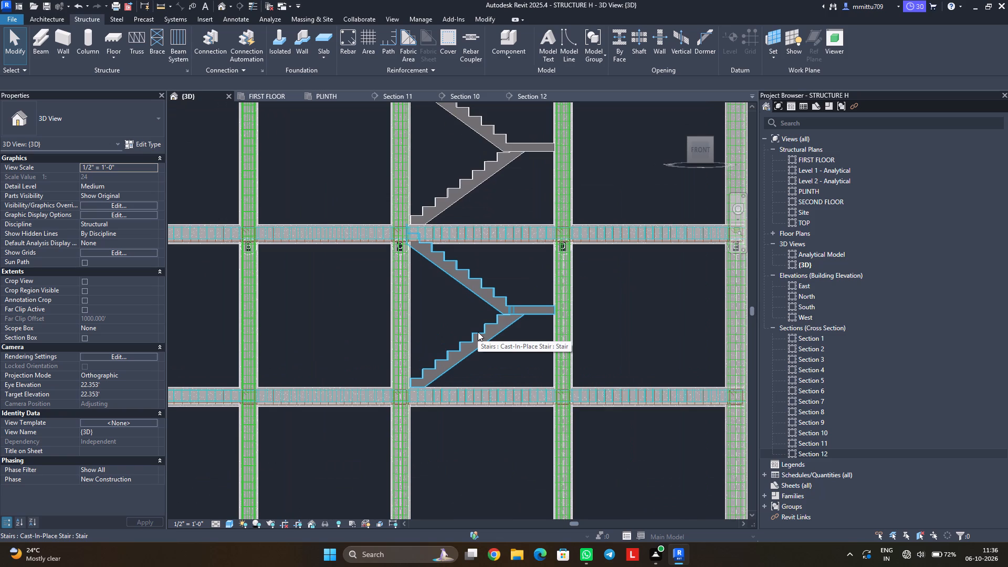
scroll(472, 337, "down", 4)
scroll(456, 359, "up", 1)
scroll(456, 359, "down", 4)
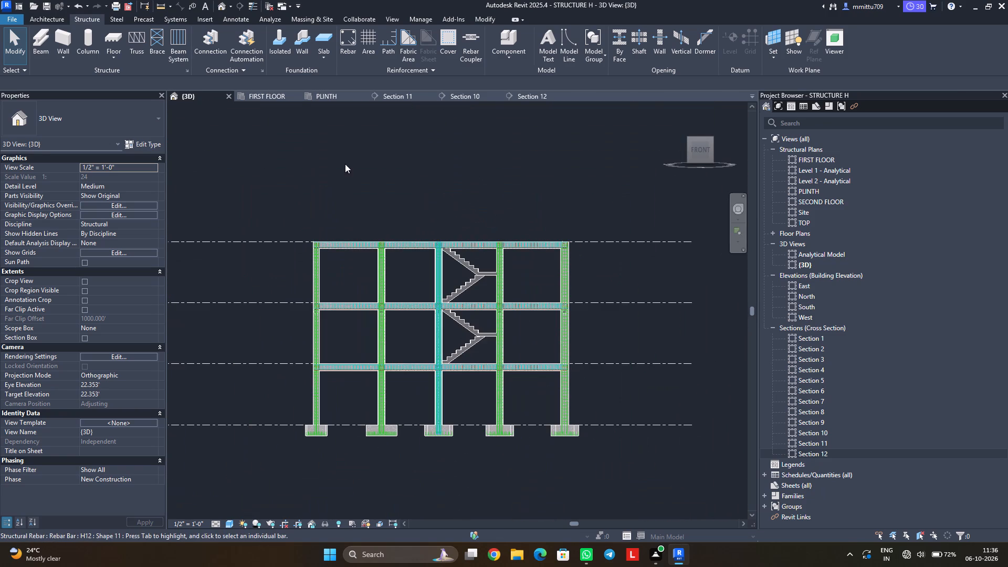
Open the PLINTH structural plan with the full beam layout across grids A–E and 1–4 in view.
left_click(309, 101)
scroll(447, 349, "down", 3)
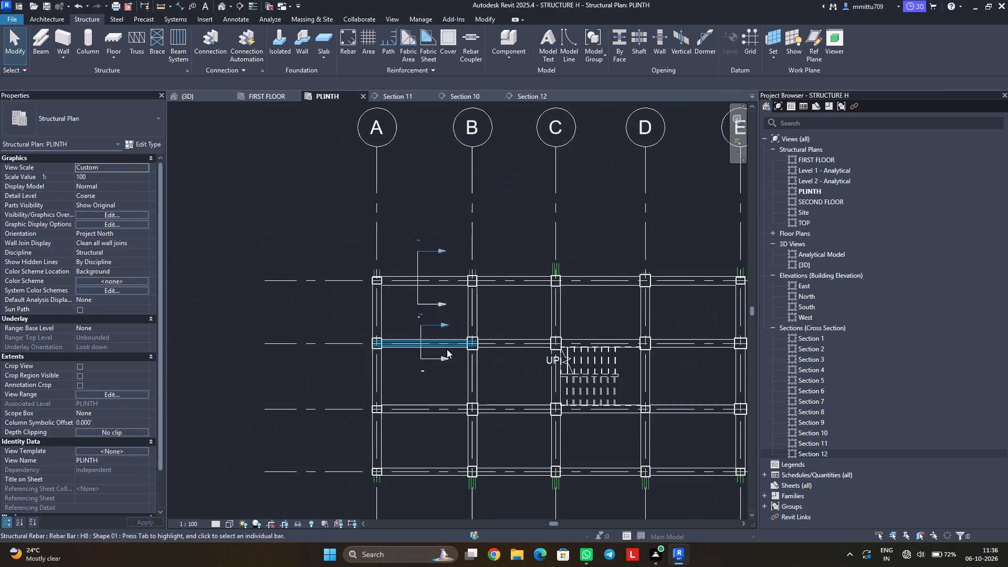
scroll(454, 359, "down", 2)
middle_click_drag(488, 358, 464, 343)
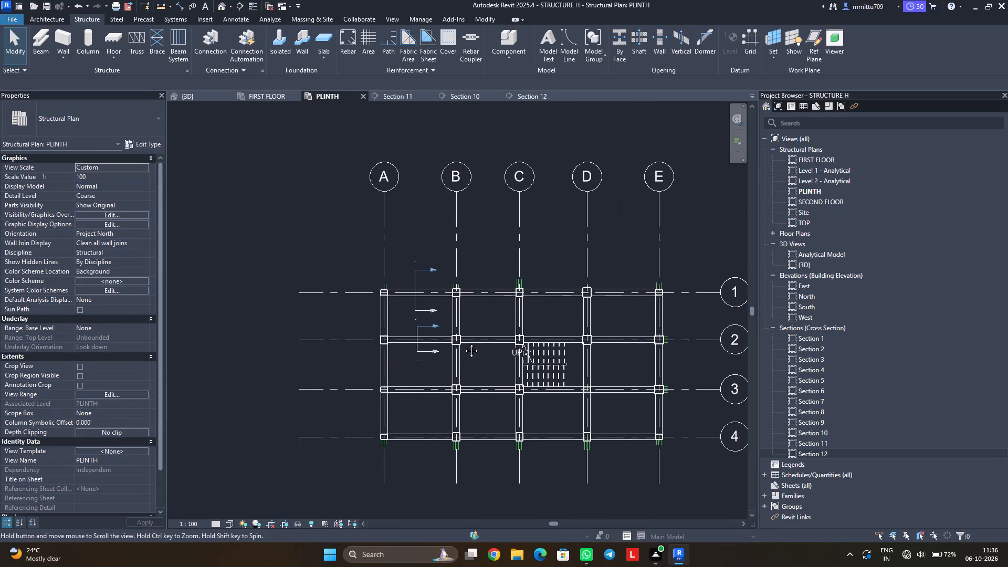
middle_click_drag(464, 343, 459, 338)
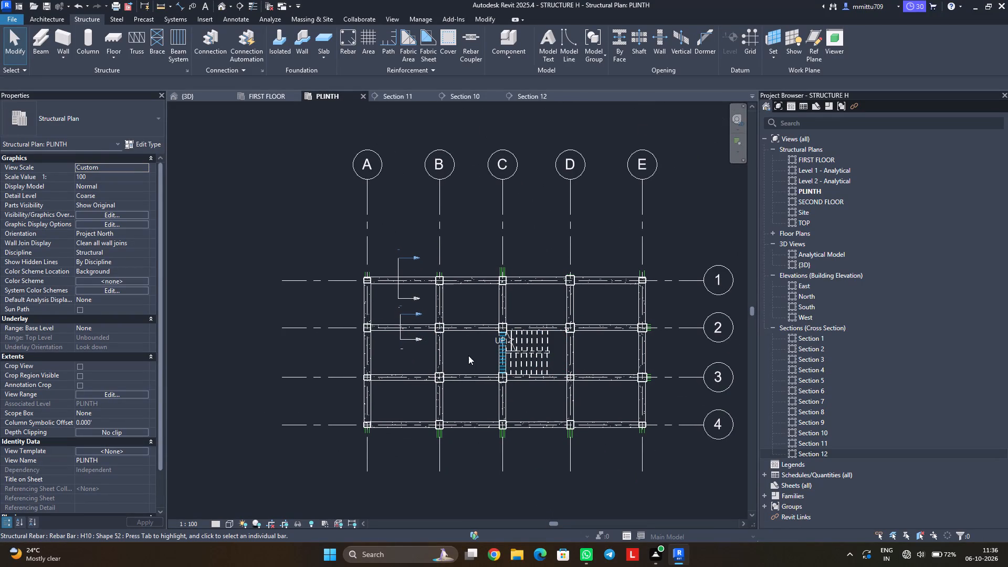
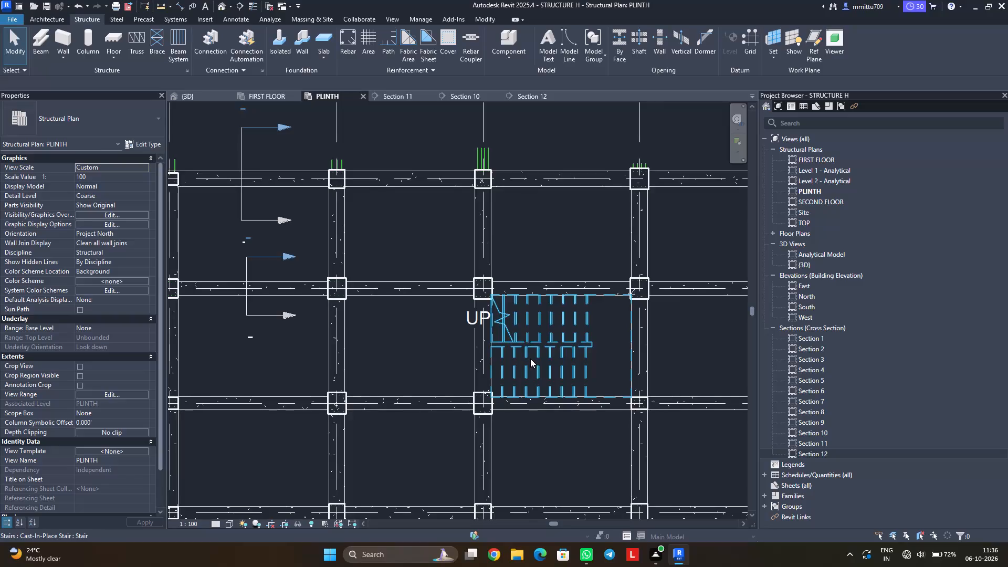
Delete the inner and outer 900mm railings of the cast-in-place stair between grids C and D in the PLINTH plan.
scroll(530, 359, "down", 5)
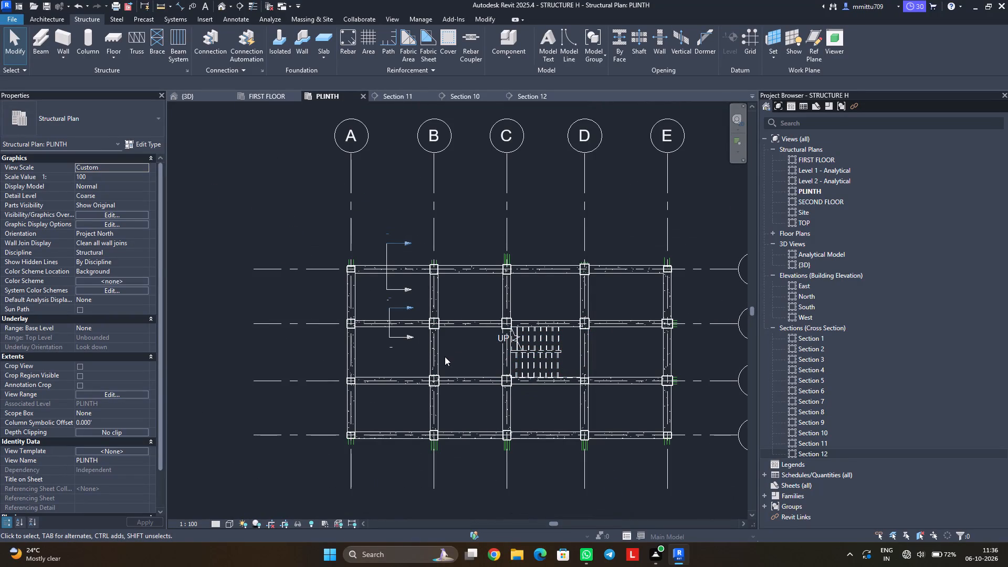
scroll(445, 356, "down", 1)
middle_click_drag(456, 352, 411, 349)
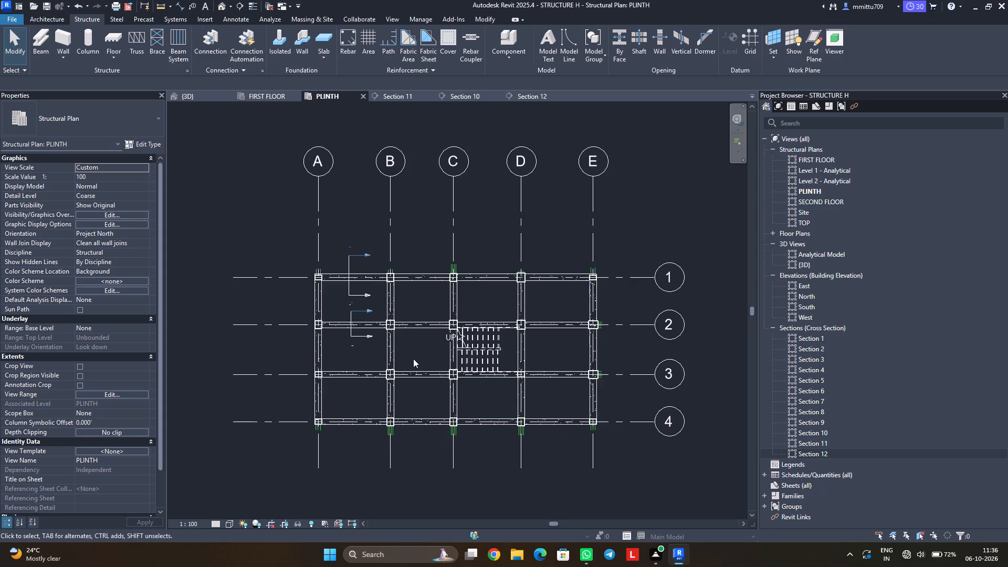
scroll(413, 359, "up", 2)
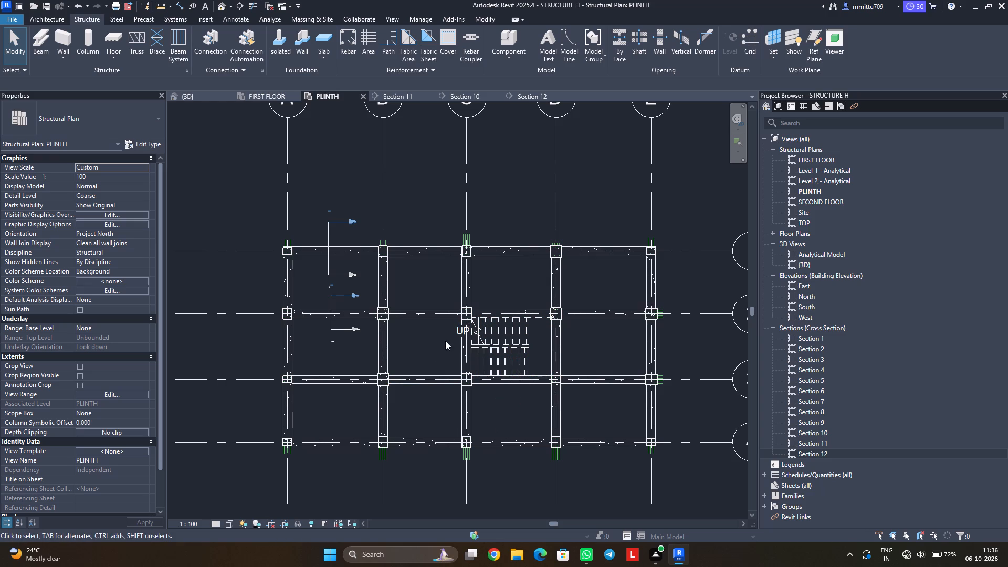
scroll(456, 327, "up", 2)
scroll(456, 327, "down", 1)
scroll(456, 327, "up", 1)
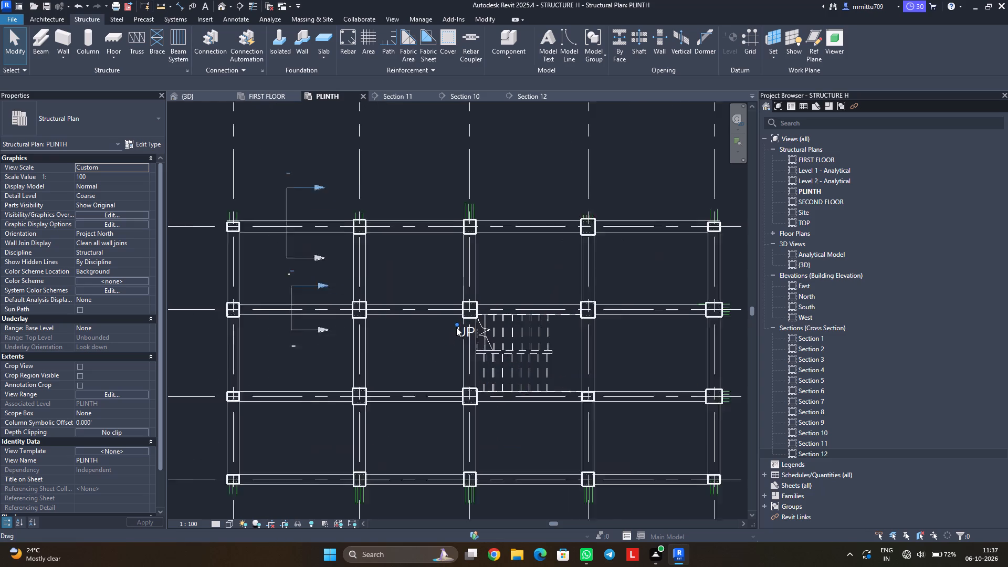
scroll(456, 327, "up", 4)
scroll(550, 371, "down", 1)
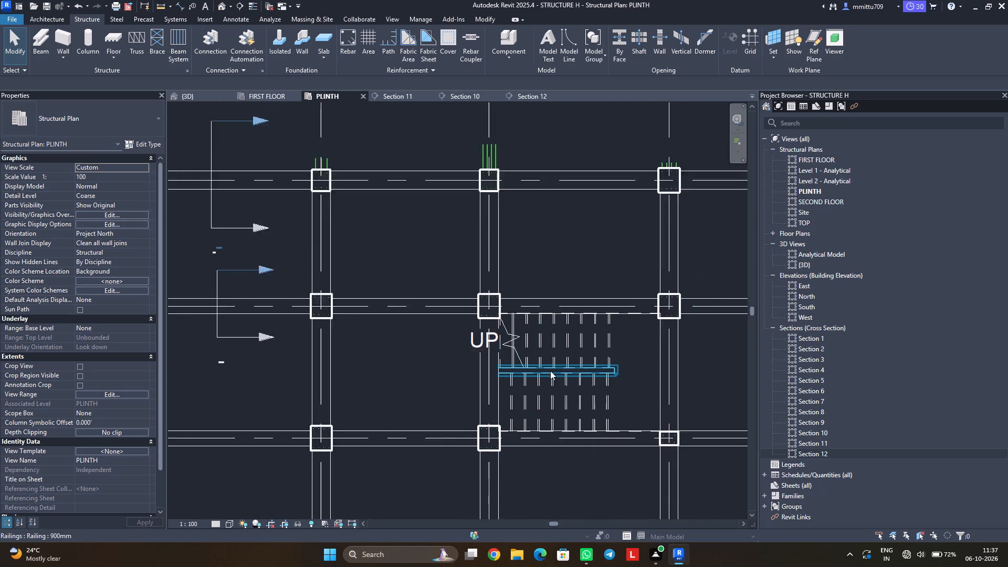
scroll(550, 371, "down", 1)
left_click(550, 371)
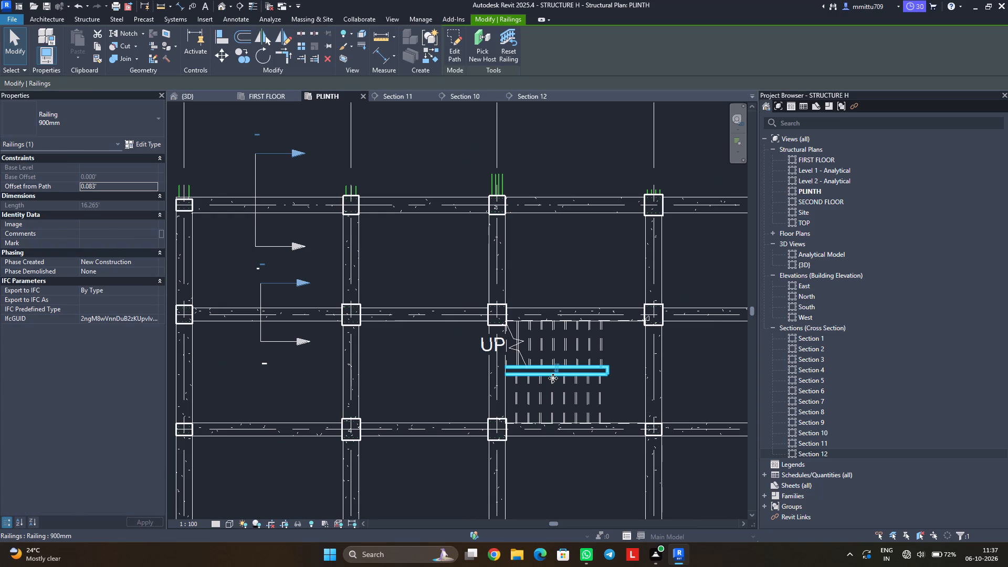
key("Delete")
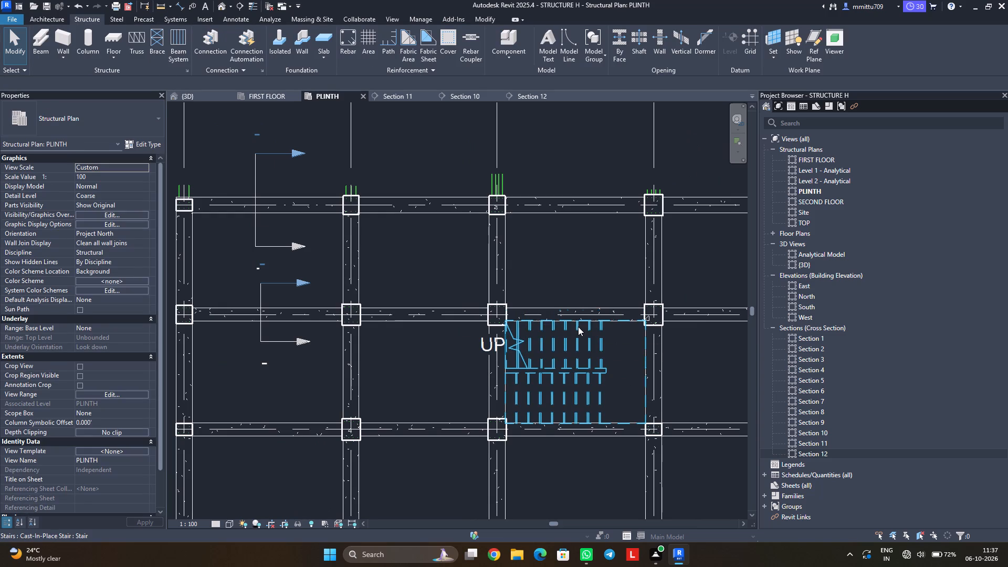
left_click(596, 329)
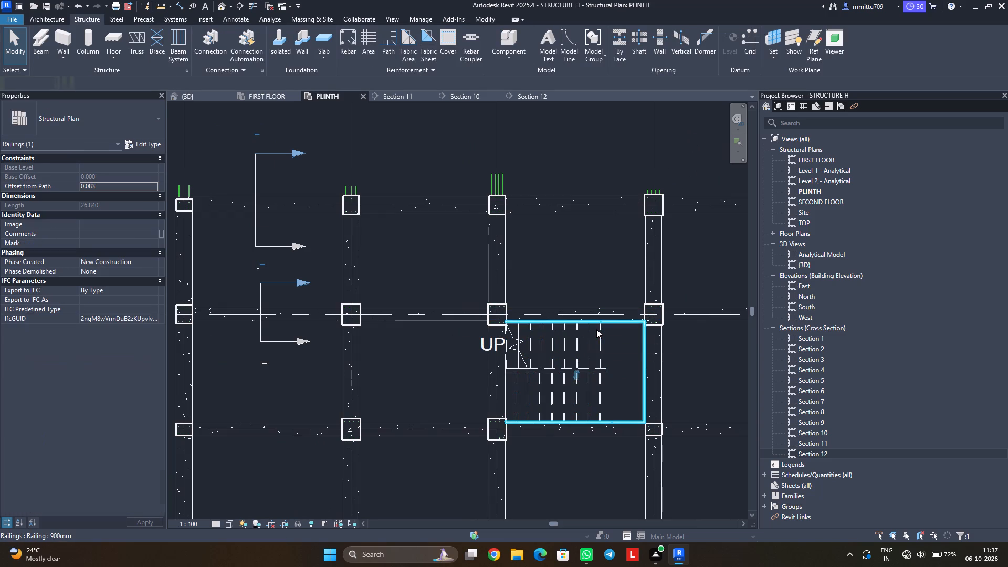
key("Delete")
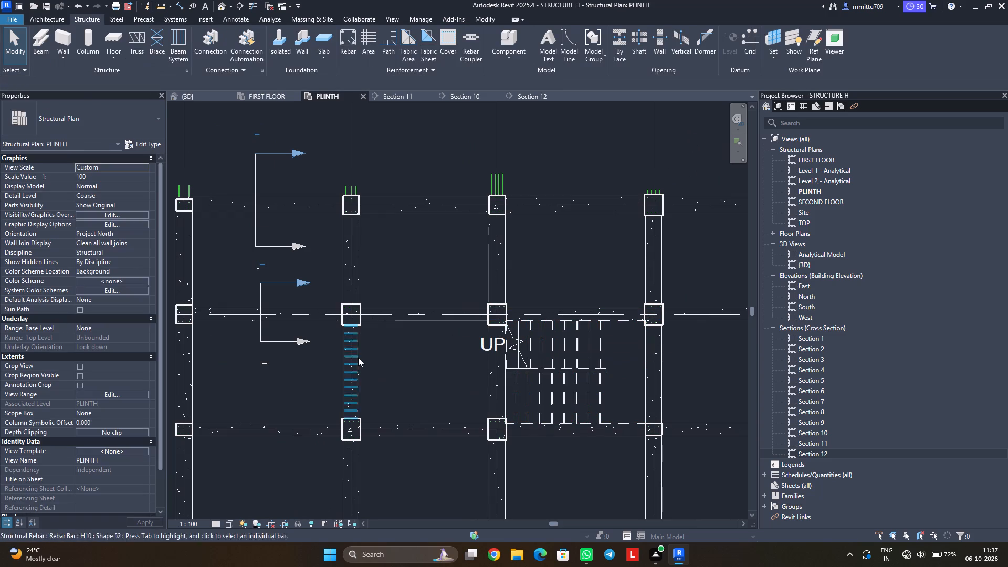
Examine the stair flights and the beam-column joint reinforcement at grid C up close in the 3D front view.
left_click(217, 97)
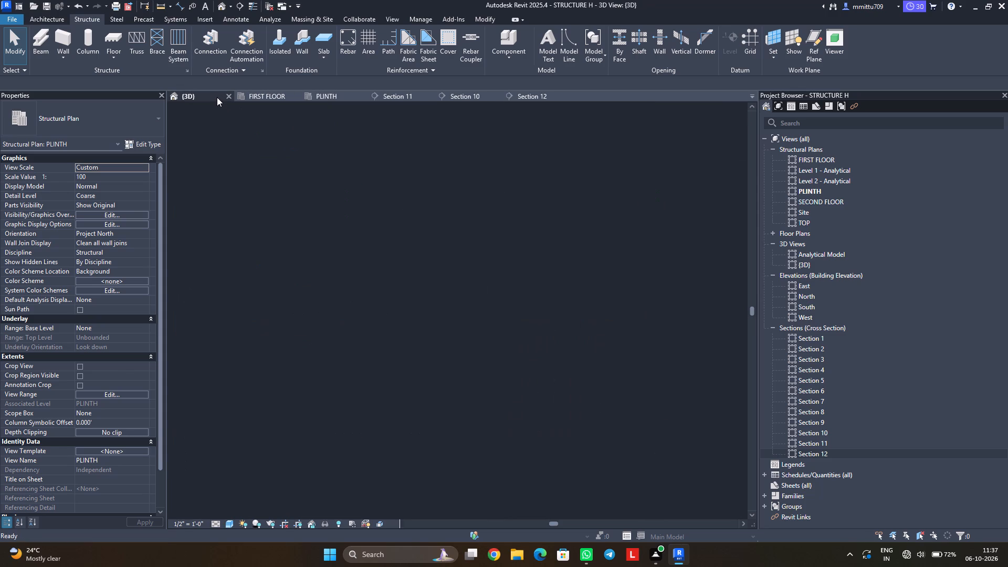
scroll(451, 333, "up", 1)
scroll(455, 333, "down", 1)
scroll(455, 333, "up", 7)
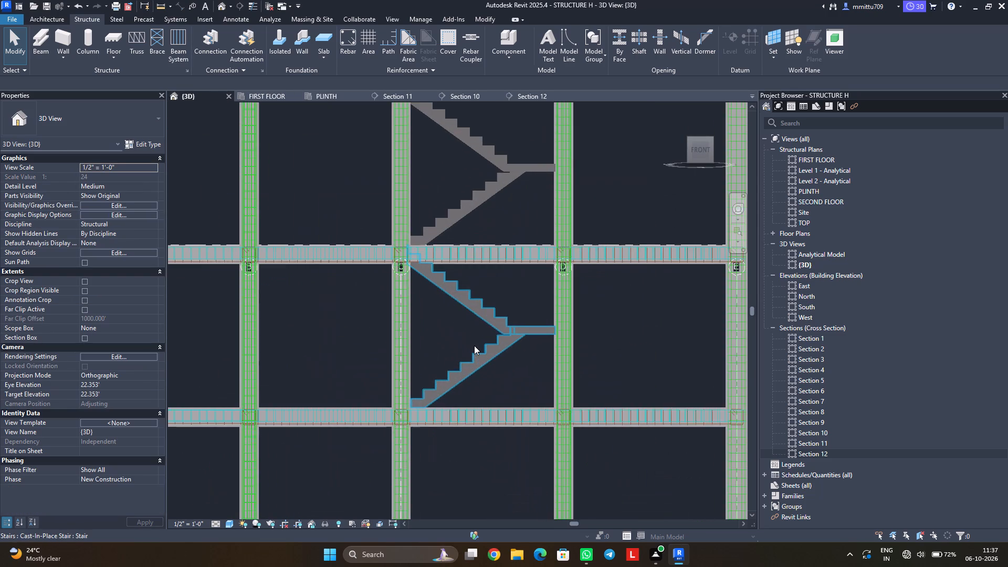
scroll(474, 345, "up", 1)
scroll(474, 345, "down", 1)
scroll(474, 345, "up", 2)
scroll(474, 345, "down", 1)
scroll(474, 345, "up", 1)
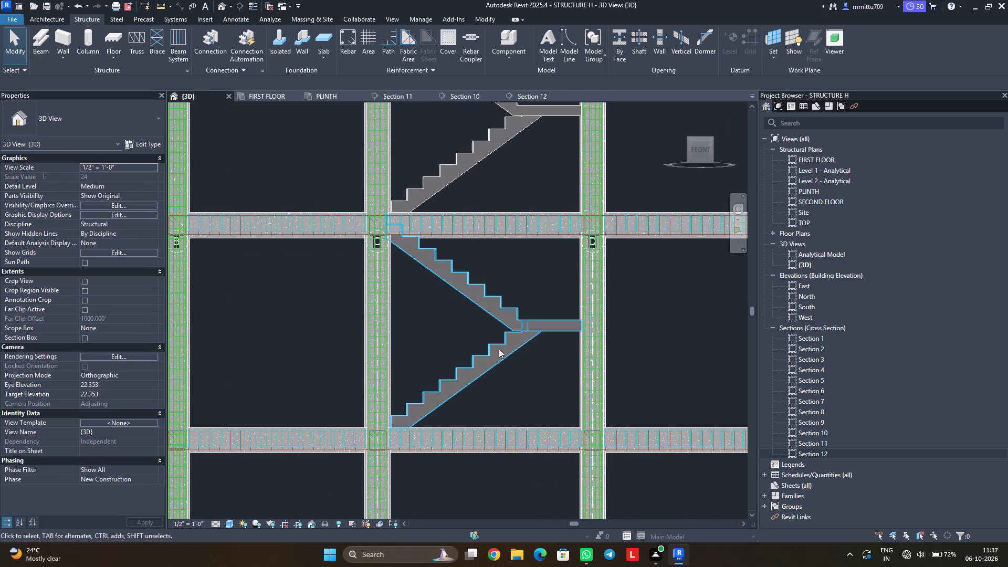
scroll(389, 211, "up", 4)
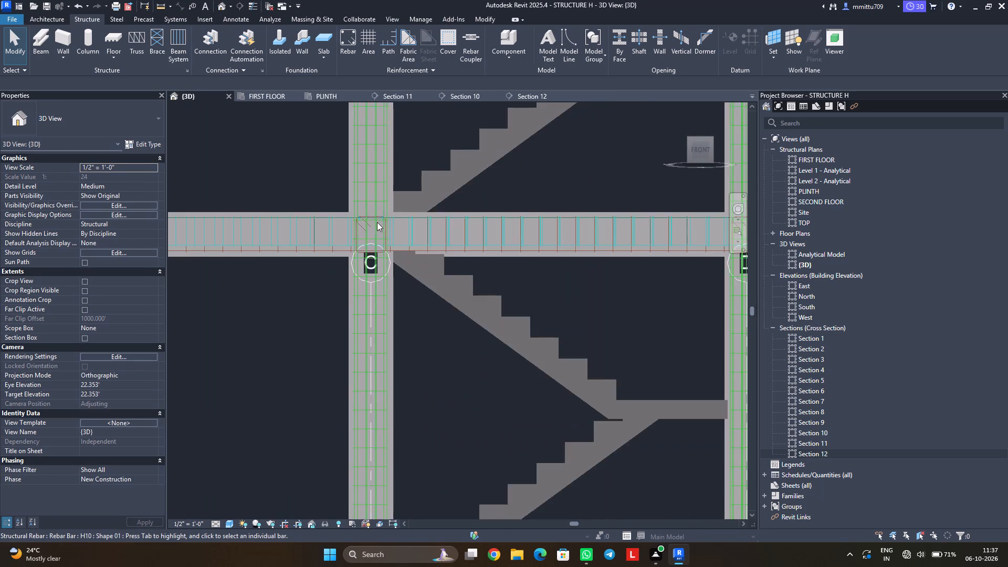
scroll(376, 222, "up", 1)
scroll(376, 222, "down", 1)
scroll(376, 222, "up", 2)
scroll(371, 237, "down", 2)
scroll(371, 237, "up", 4)
scroll(371, 241, "down", 1)
scroll(371, 241, "up", 4)
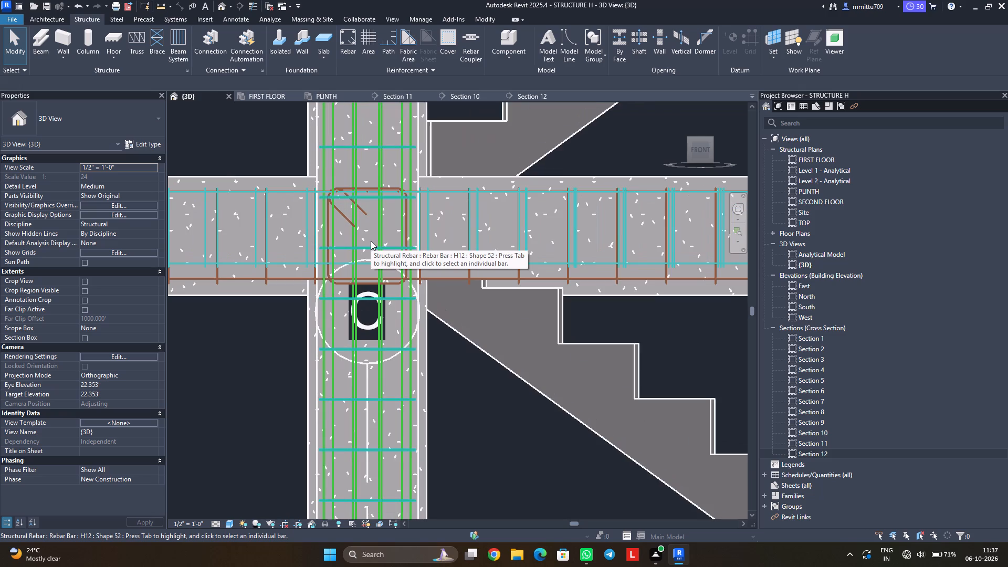
scroll(371, 241, "up", 2)
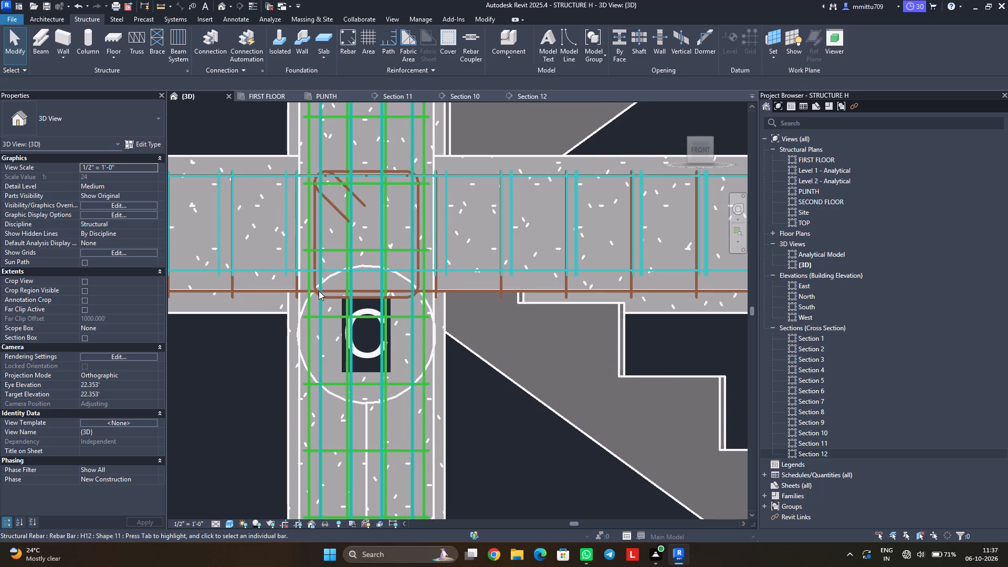
scroll(319, 291, "down", 2)
scroll(320, 292, "up", 1)
scroll(320, 292, "down", 8)
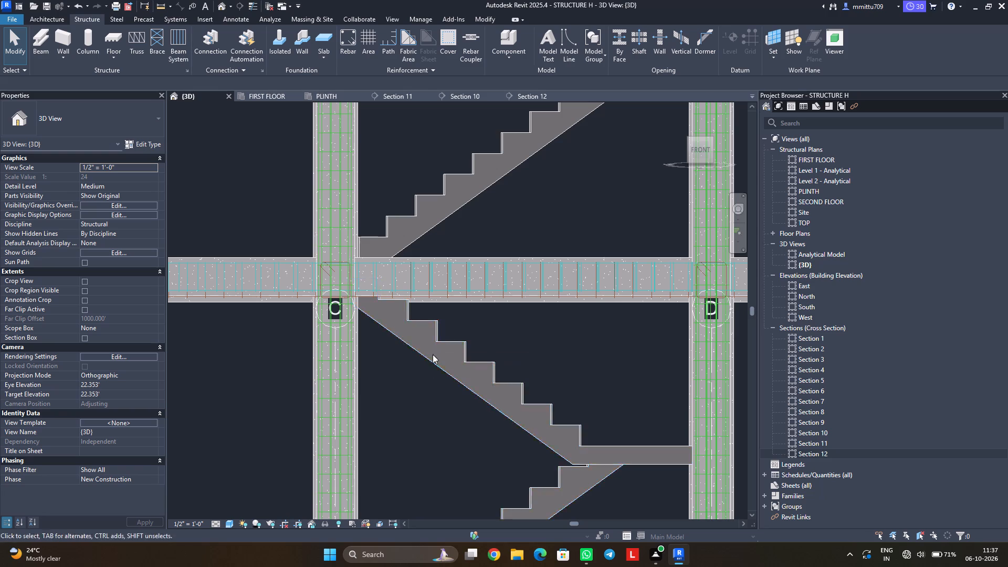
Review the full front of the reinforced frame, from the footings to the top beams, including both stair levels.
scroll(513, 428, "down", 3)
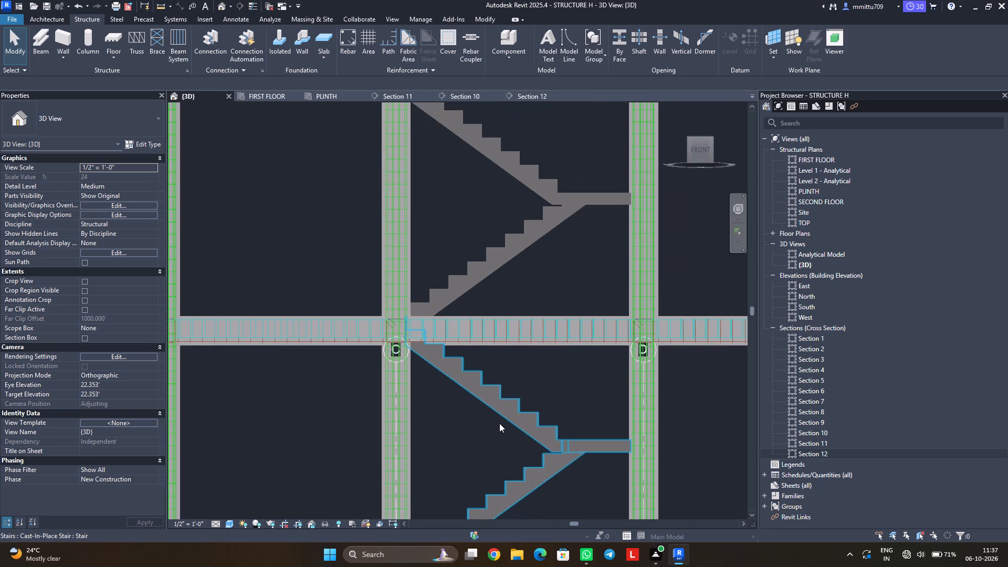
scroll(498, 423, "down", 5)
middle_click_drag(488, 416, 495, 357)
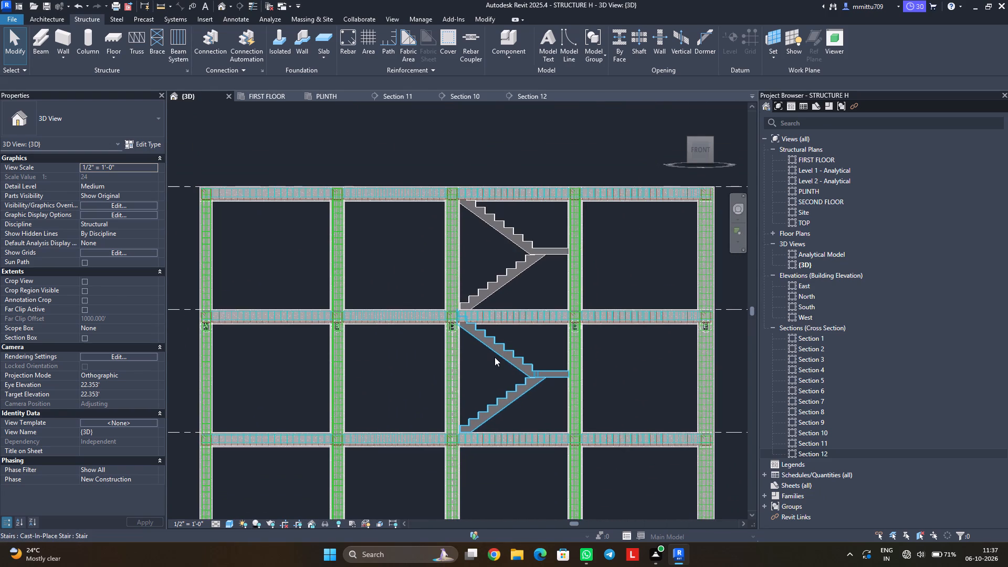
scroll(495, 357, "down", 1)
middle_click_drag(495, 351, 498, 328)
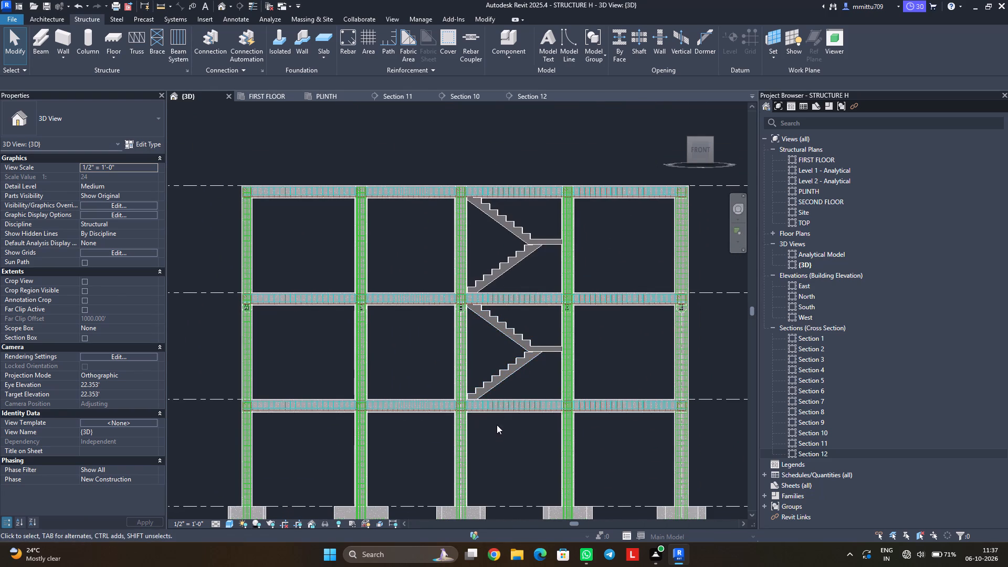
middle_click_drag(495, 424, 494, 365)
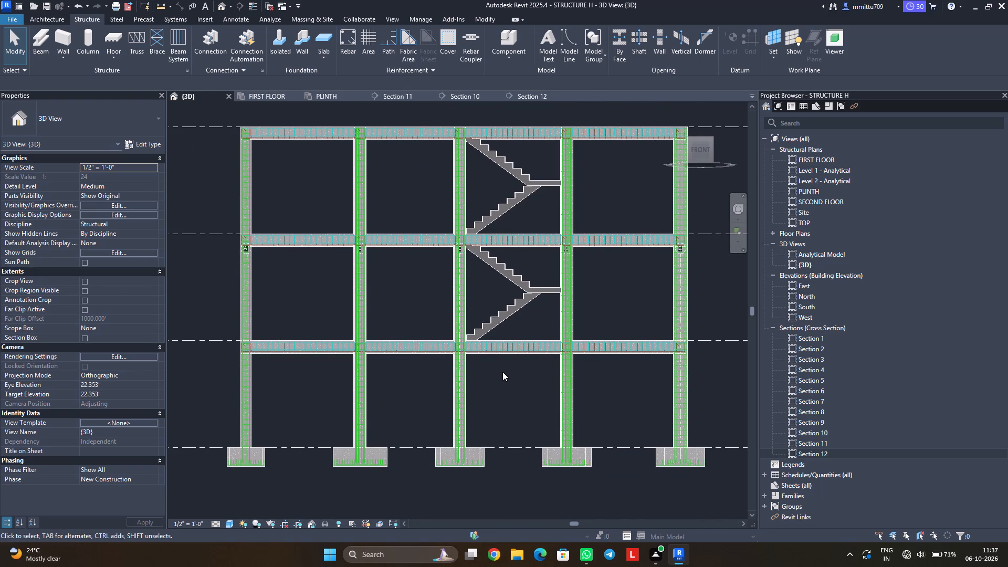
middle_click_drag(499, 383, 499, 390)
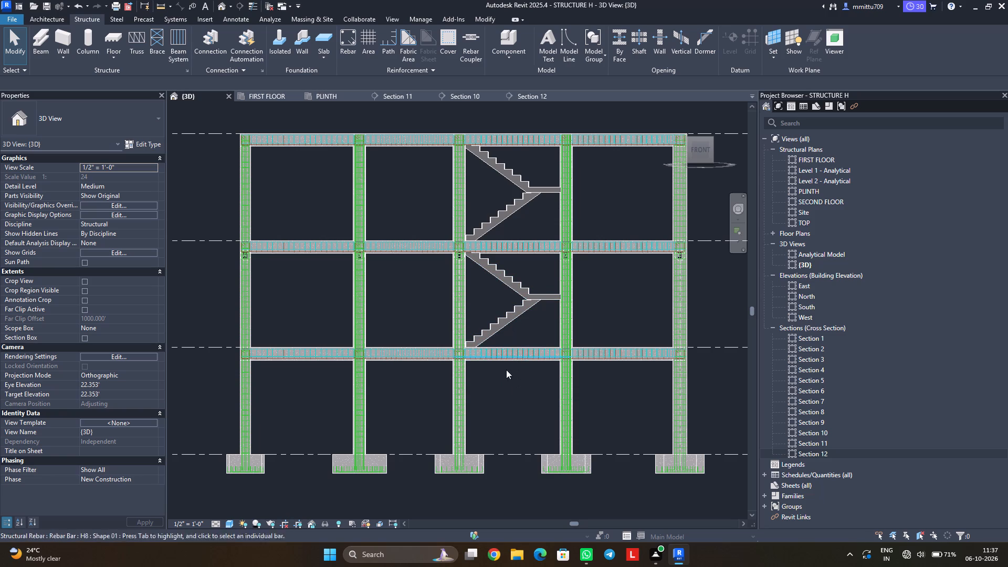
middle_click_drag(497, 417, 498, 436)
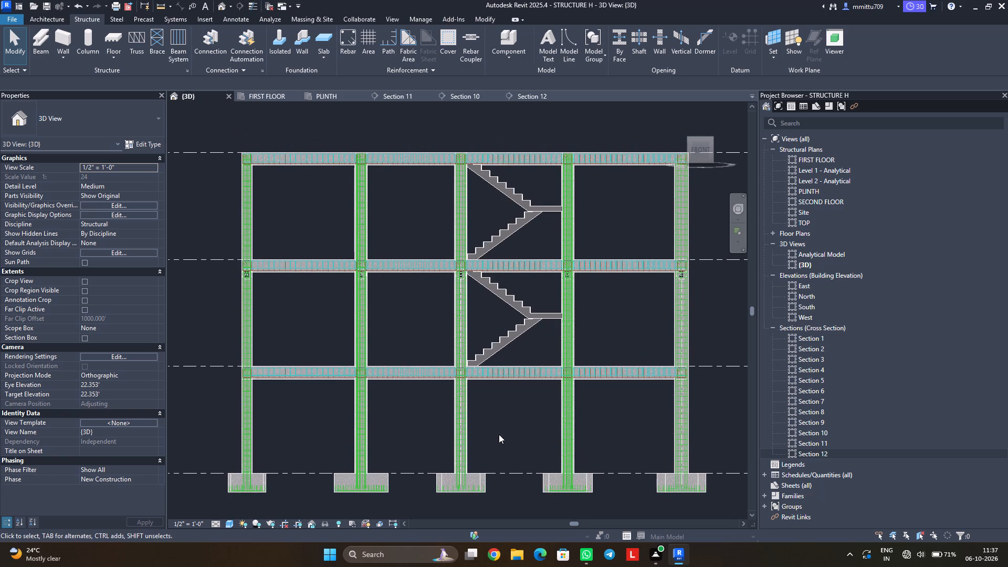
scroll(506, 418, "up", 1)
middle_click(508, 414)
scroll(506, 416, "down", 1)
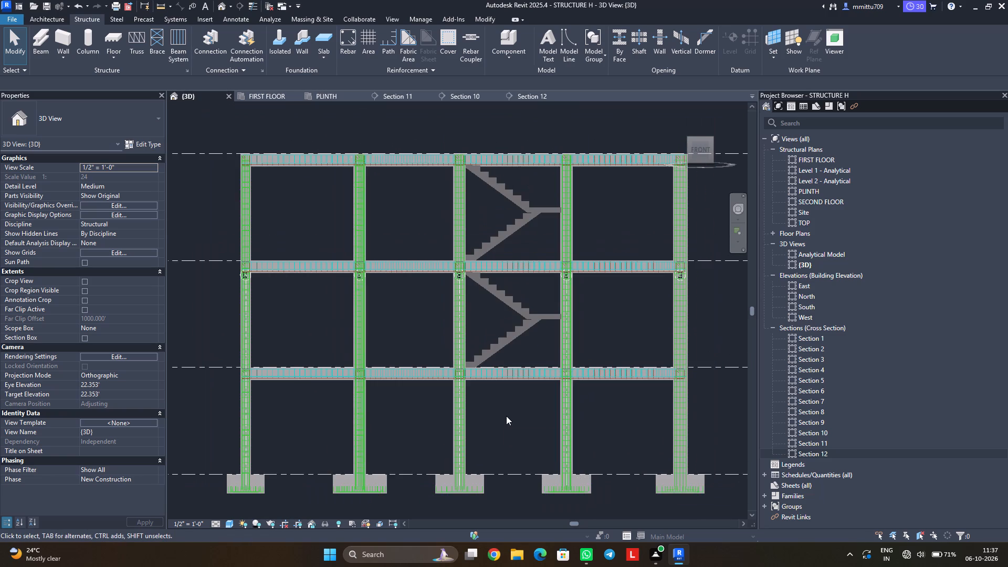
middle_click_drag(506, 416, 506, 422)
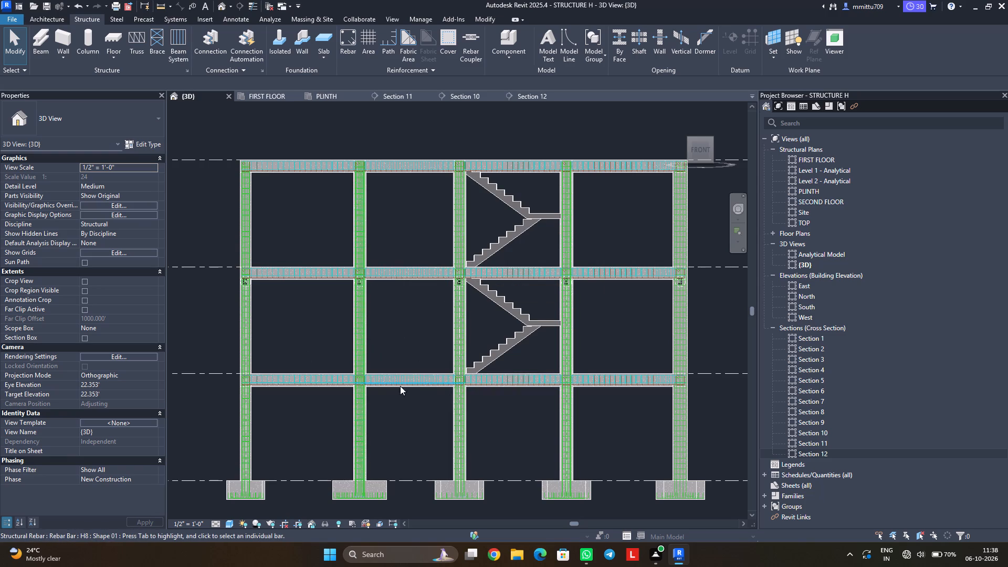
scroll(428, 339, "down", 1)
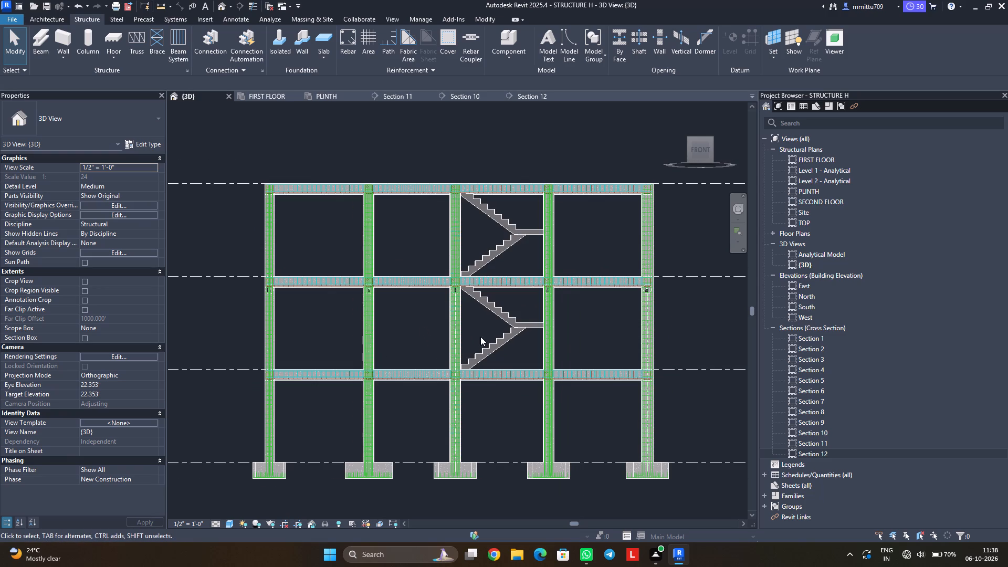
Inspect the lower cast-in-place stair's flights and landing between grids C and D, obliquely and in exact front view.
scroll(485, 335, "up", 6)
scroll(504, 346, "down", 1)
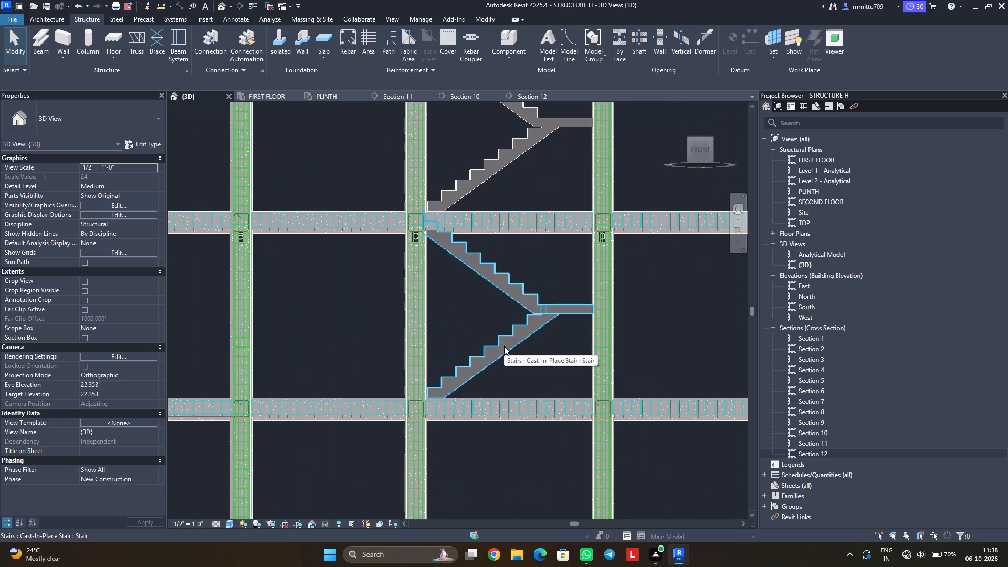
scroll(504, 346, "up", 3)
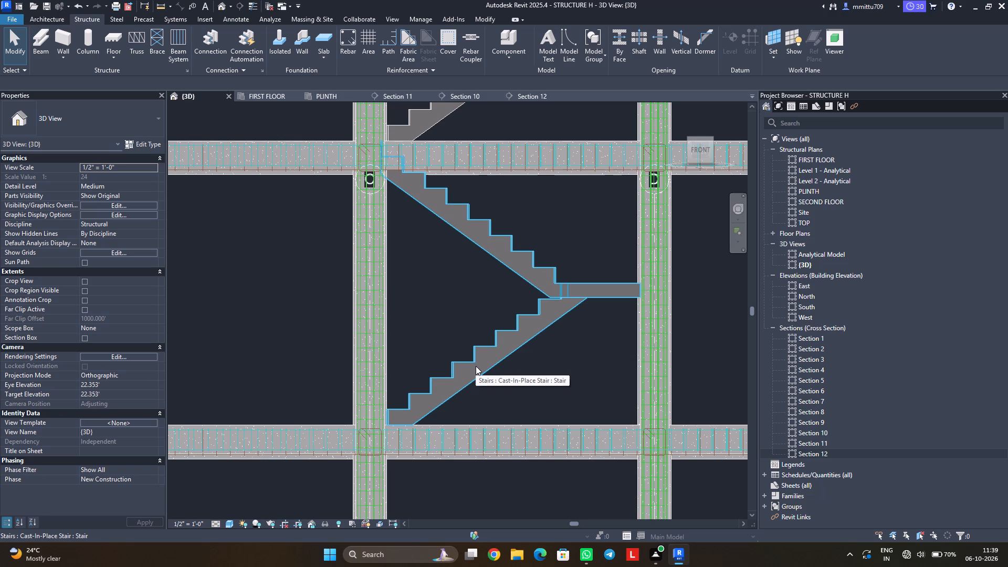
scroll(476, 366, "down", 1)
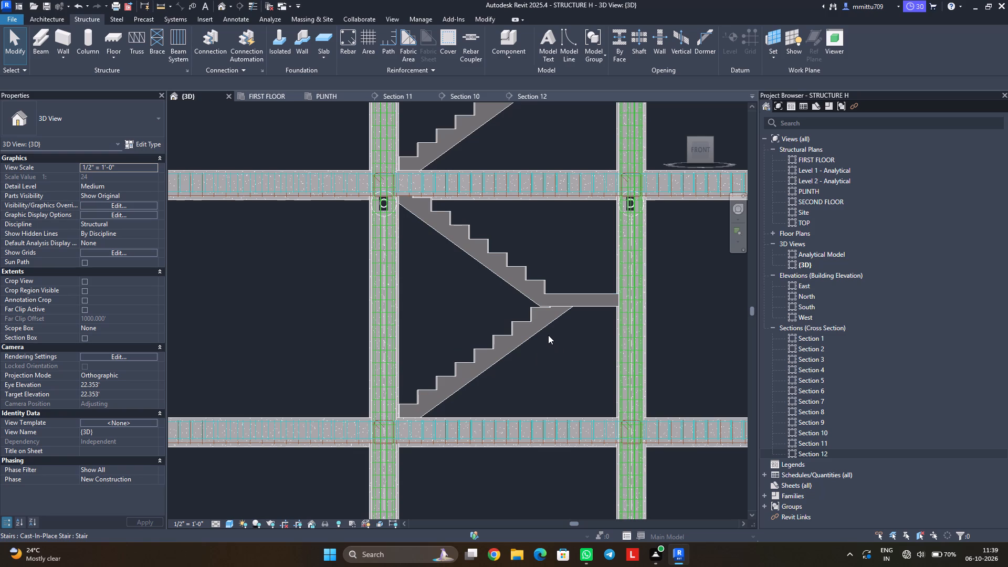
middle_click_drag(522, 347, 484, 378, "shift")
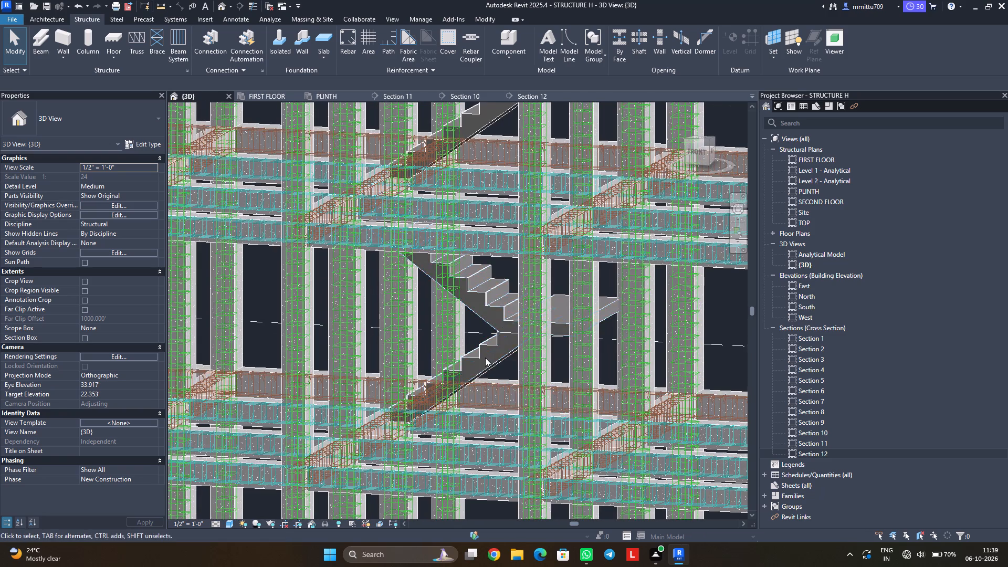
scroll(485, 358, "up", 6)
scroll(480, 358, "up", 1, "shift")
middle_click_drag(488, 334, 510, 311, "shift")
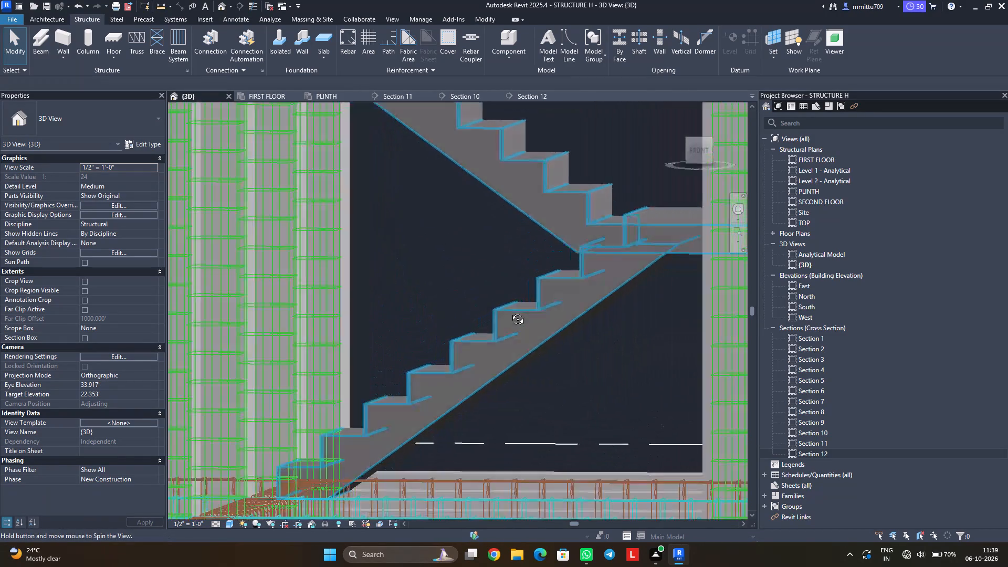
middle_click_drag(510, 311, 533, 305, "shift")
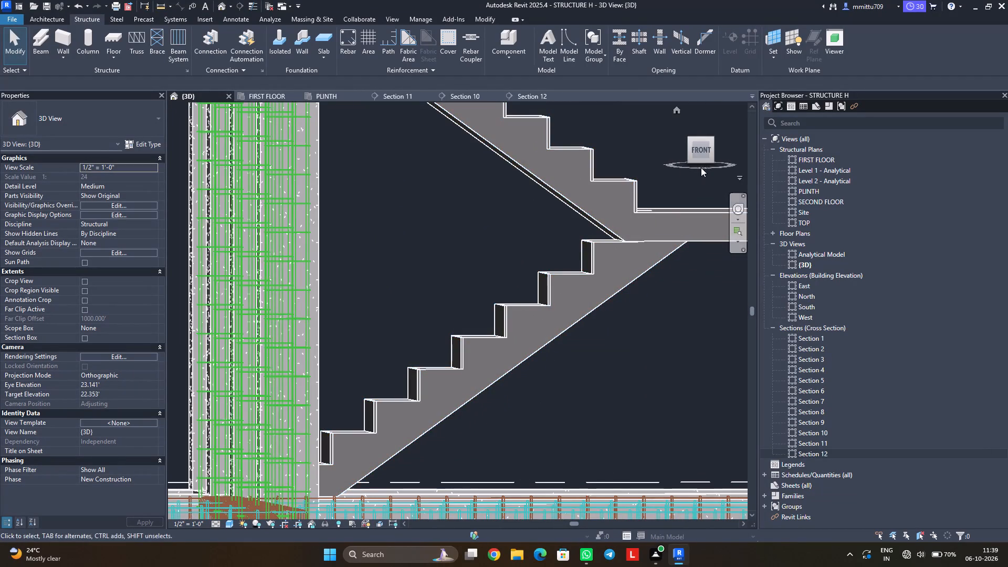
left_click(703, 152)
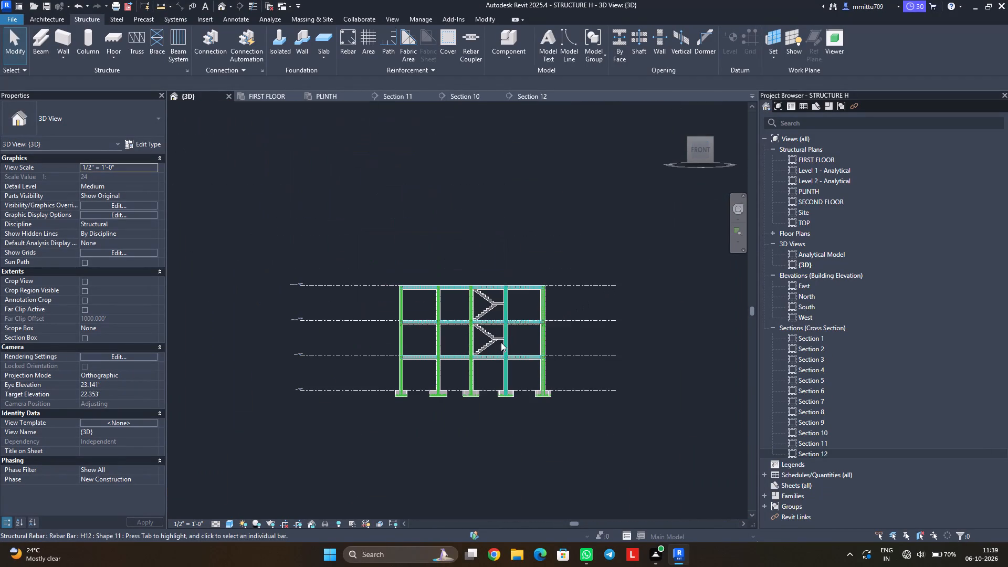
scroll(496, 344, "up", 2)
scroll(496, 344, "down", 1)
scroll(496, 344, "up", 14)
scroll(478, 348, "down", 2)
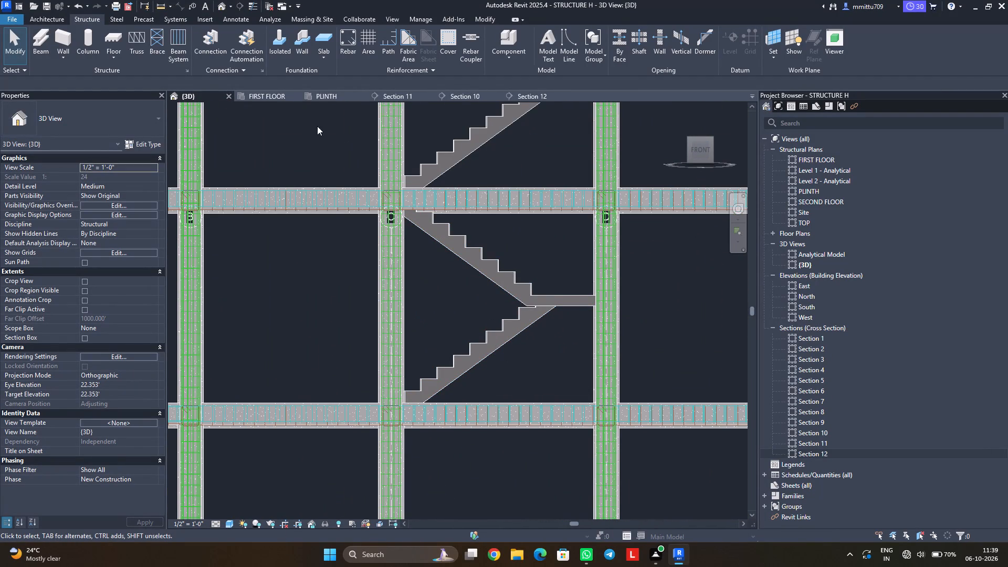
Draw a section line in the PLINTH plan across the cast-in-place stair, from outside grid C to beyond grid D, looking towards the UP flight.
left_click(327, 92)
scroll(438, 355, "down", 1)
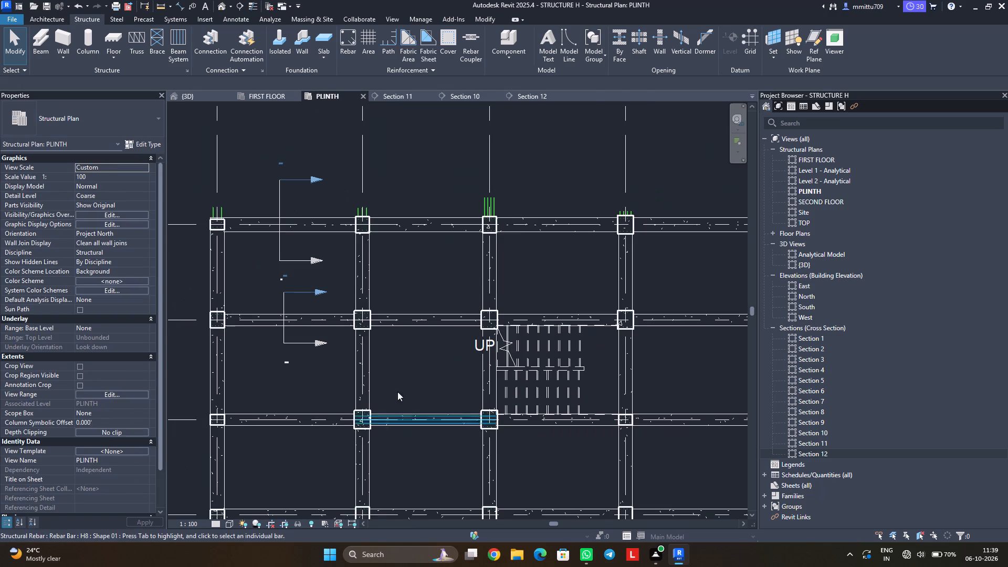
left_click(241, 3)
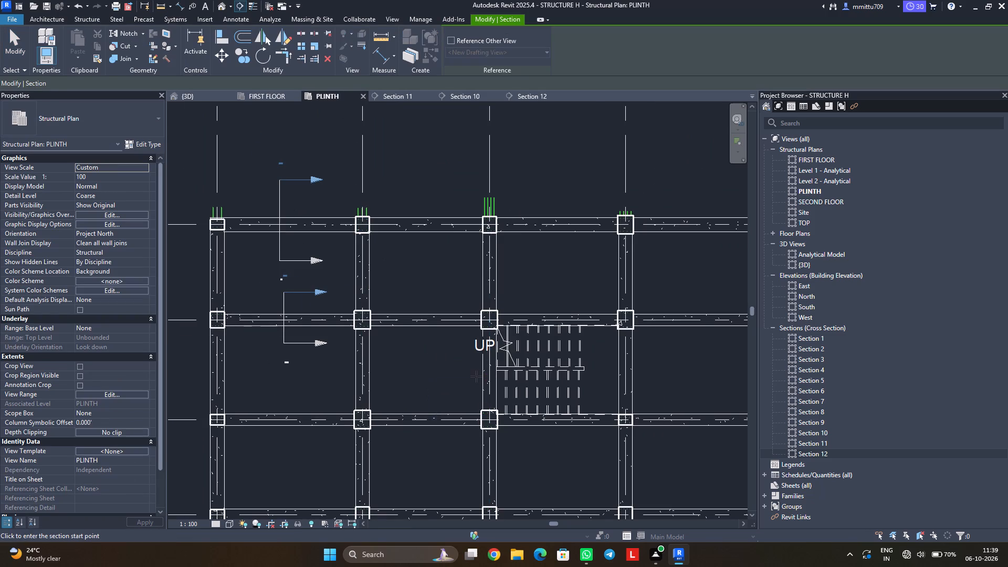
left_click(460, 390)
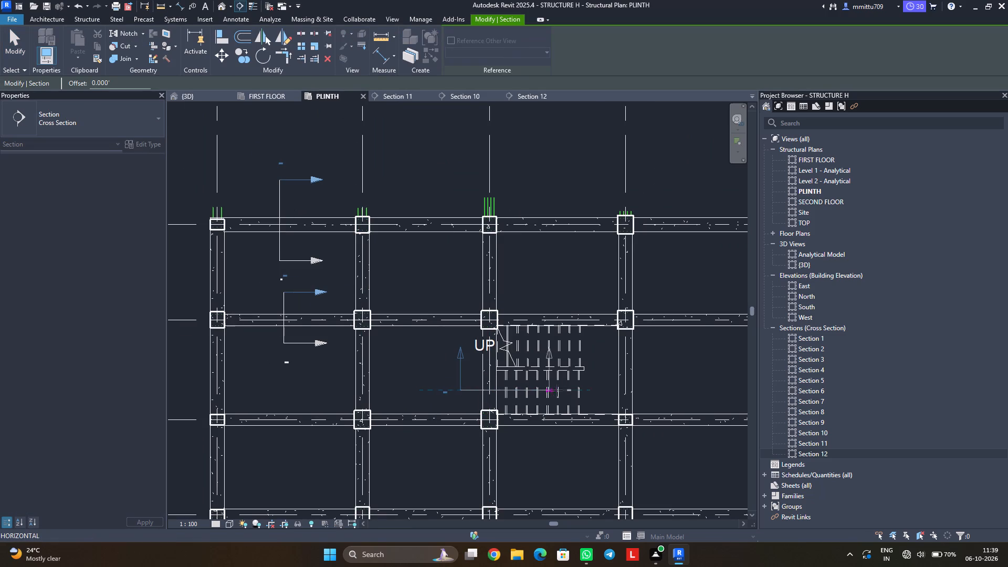
left_click(649, 391)
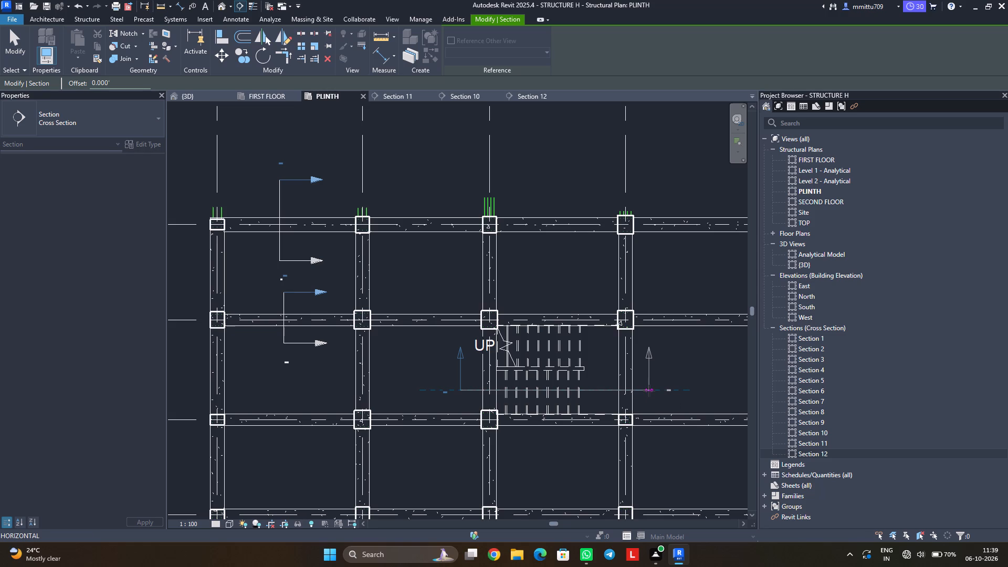
key("Escape")
key("Escape")
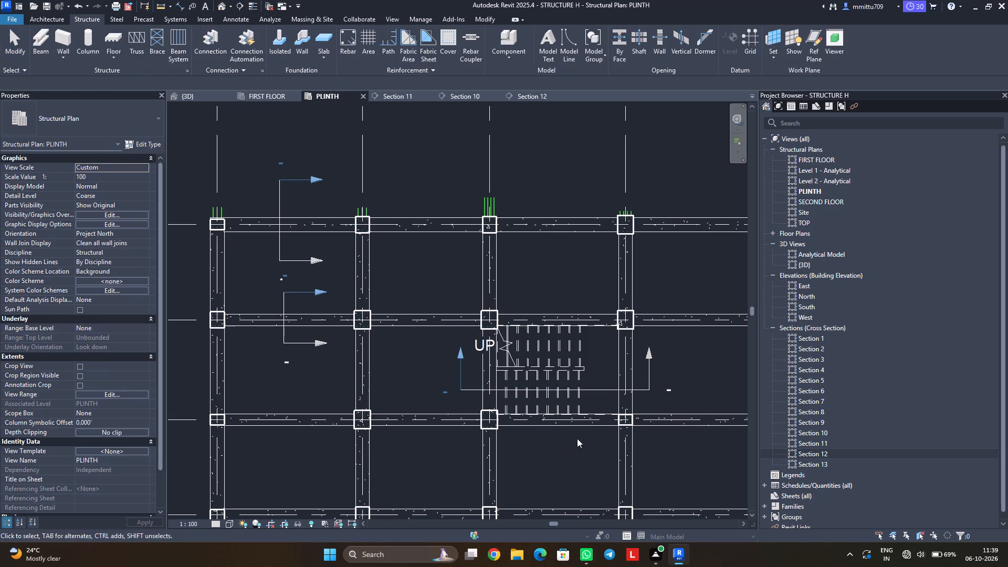
Shorten the new stair section's view depth so its far clip offset is about 2.974'.
left_click(596, 392)
key("Escape")
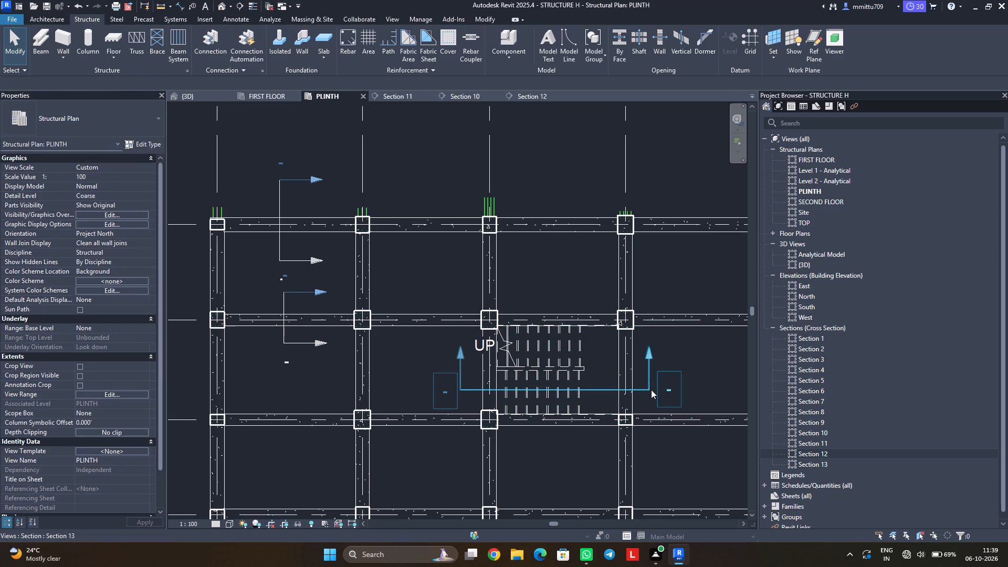
left_click(651, 390)
left_click_drag(552, 253, 559, 350)
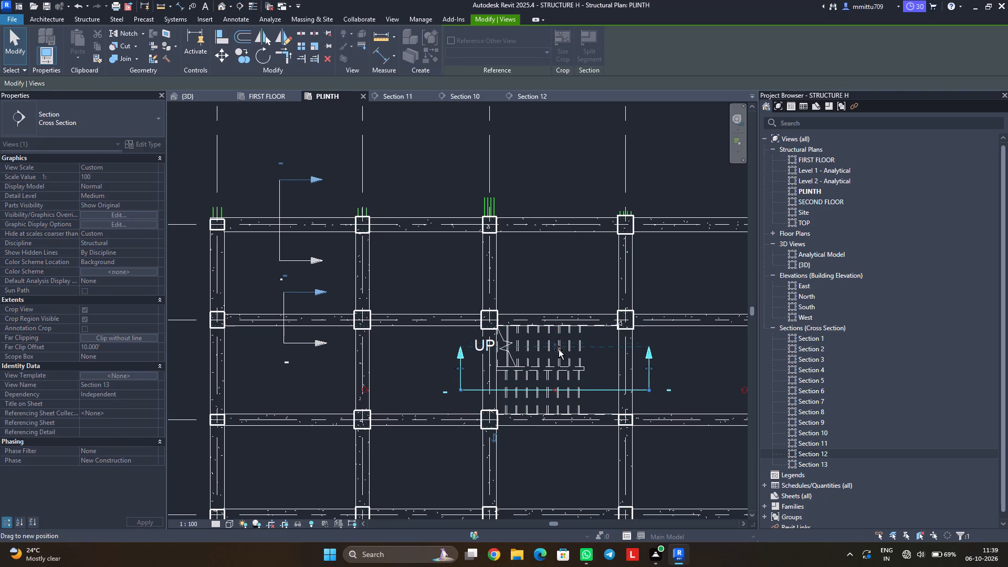
left_click_drag(559, 350, 559, 350)
left_click(551, 280)
Open the new stair section view, showing both stair levels between grids C and D.
double_click(803, 462)
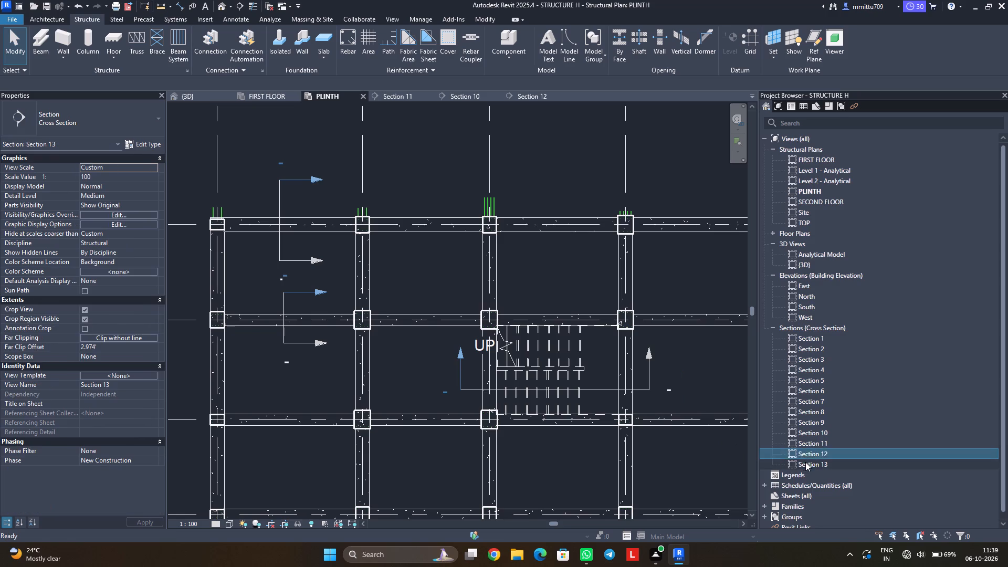
left_click(829, 454)
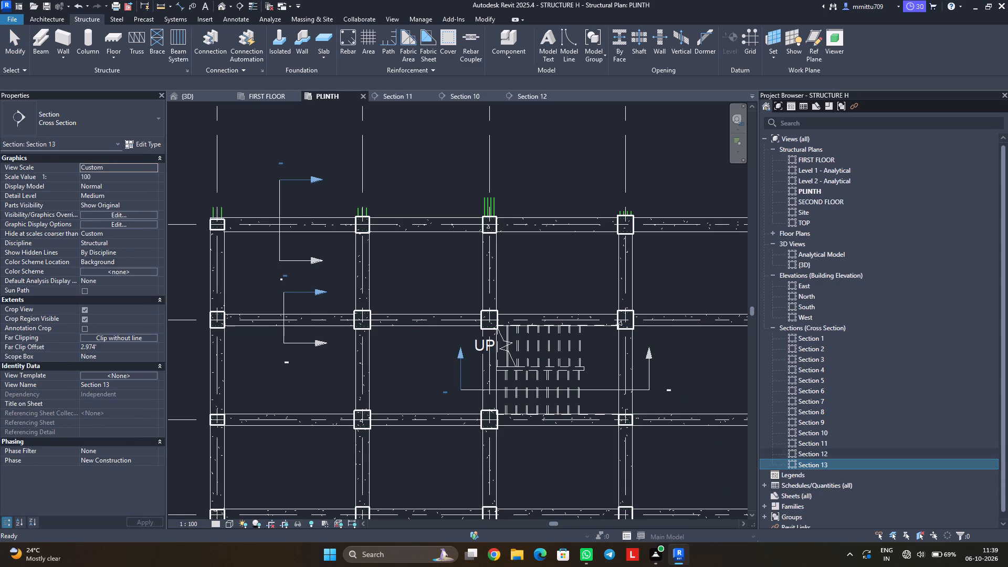
double_click(837, 464)
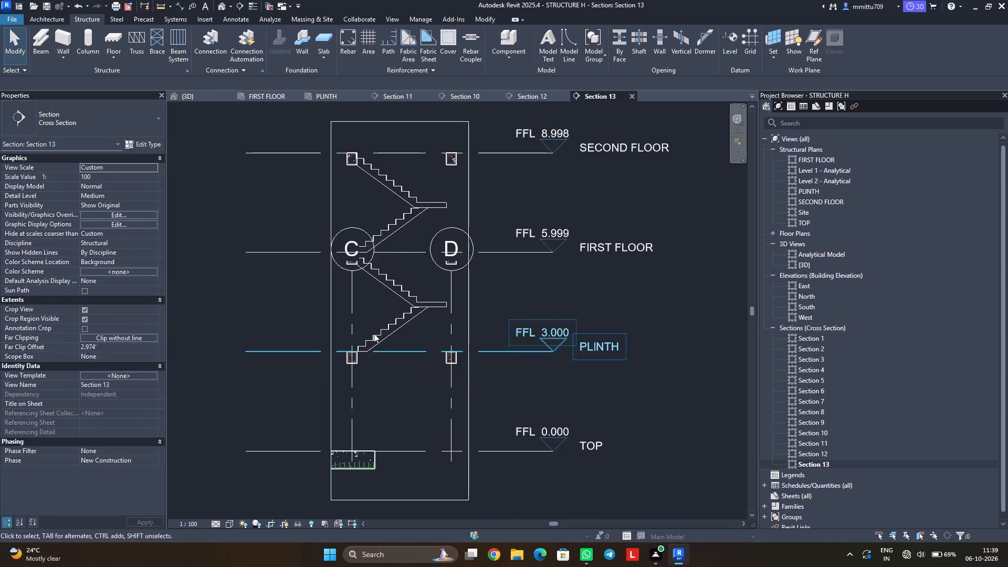
scroll(373, 319, "up", 2)
middle_click_drag(368, 318, 376, 335)
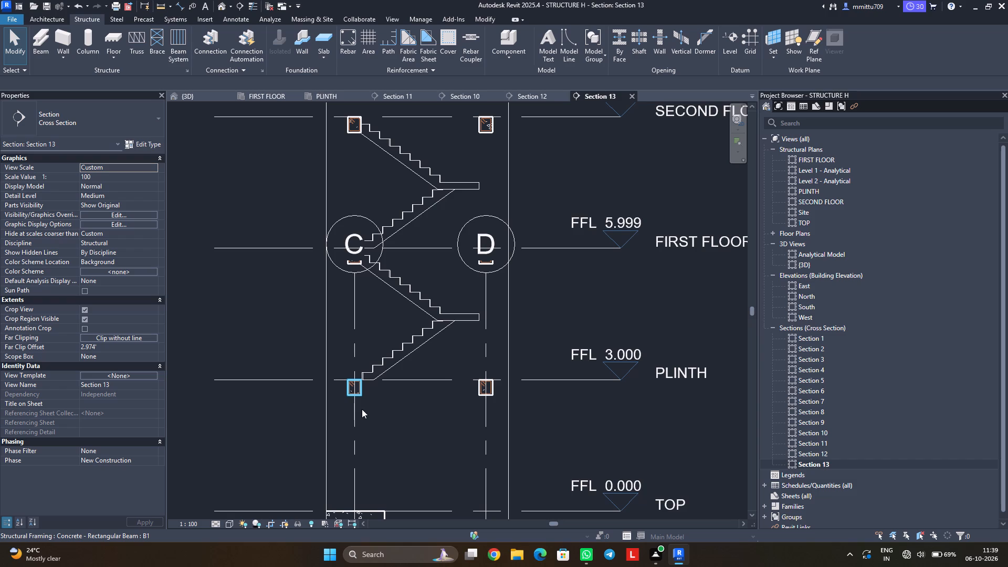
Hide the Levels and Grids annotation categories in the stair section view.
type("VG")
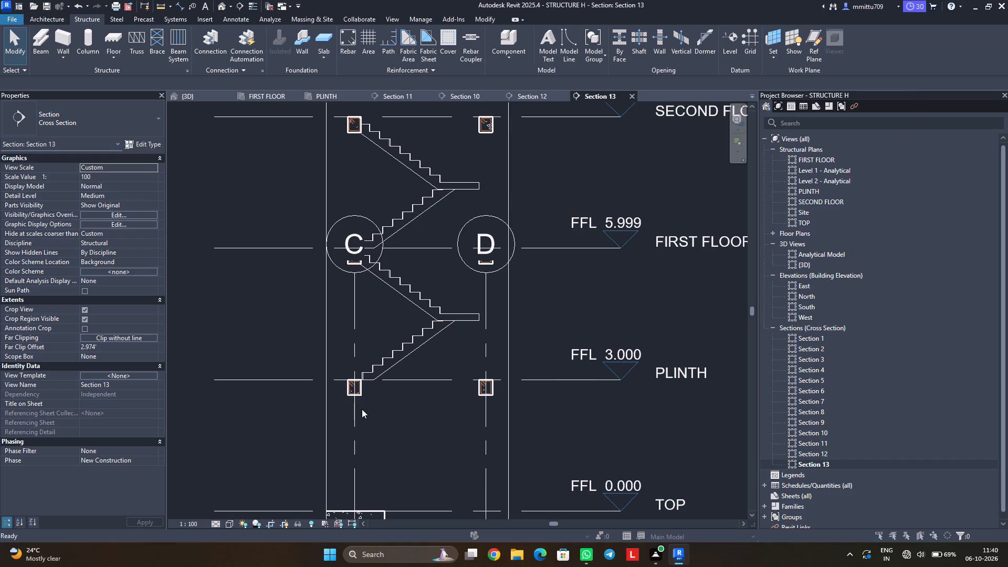
left_click(612, 70)
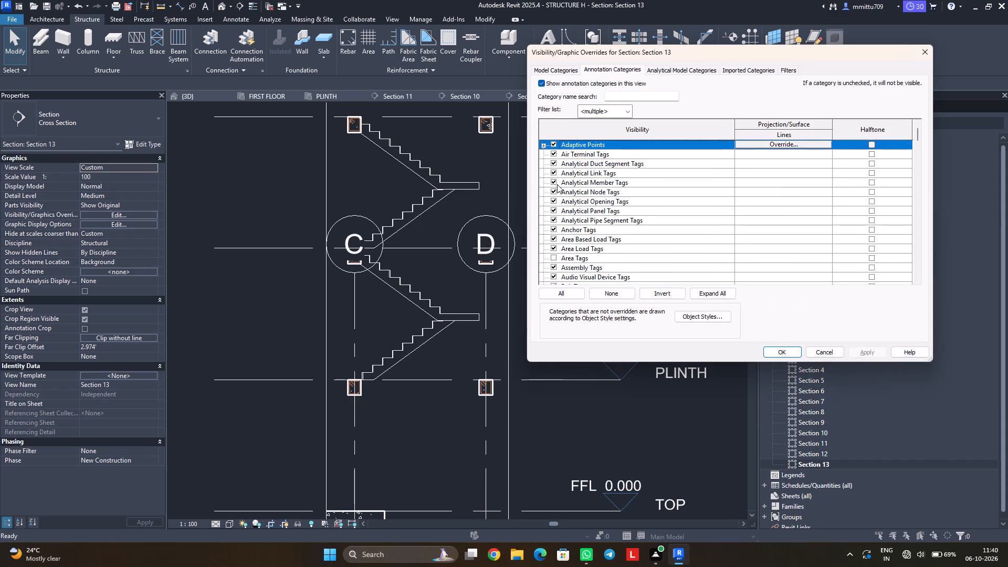
key("l")
left_click(555, 266)
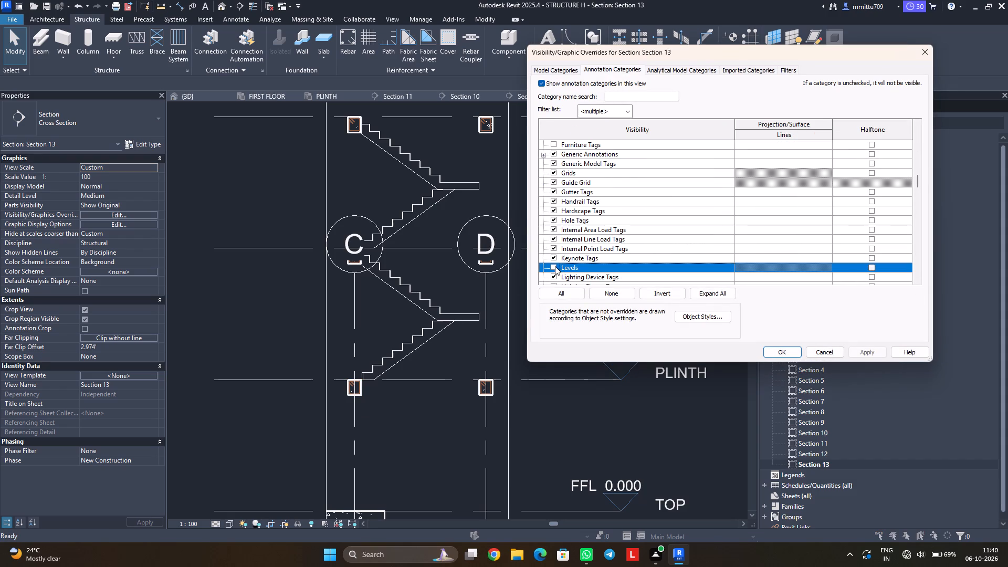
key("g")
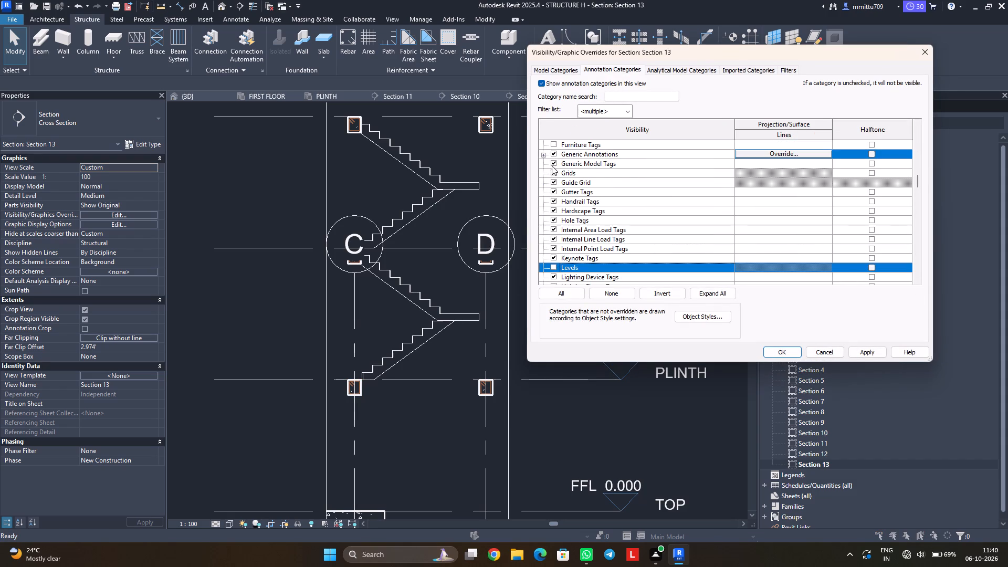
left_click(552, 173)
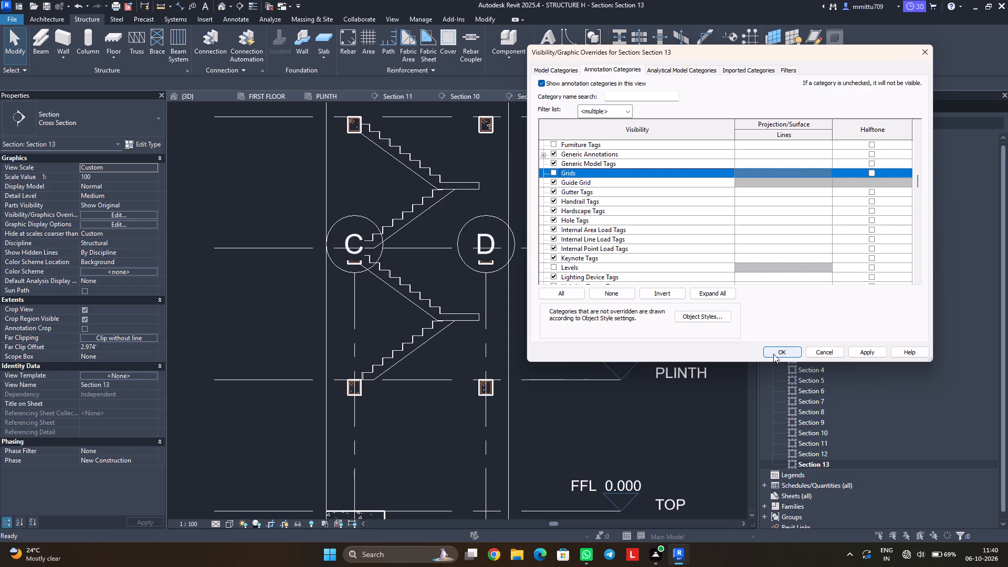
left_click(773, 354)
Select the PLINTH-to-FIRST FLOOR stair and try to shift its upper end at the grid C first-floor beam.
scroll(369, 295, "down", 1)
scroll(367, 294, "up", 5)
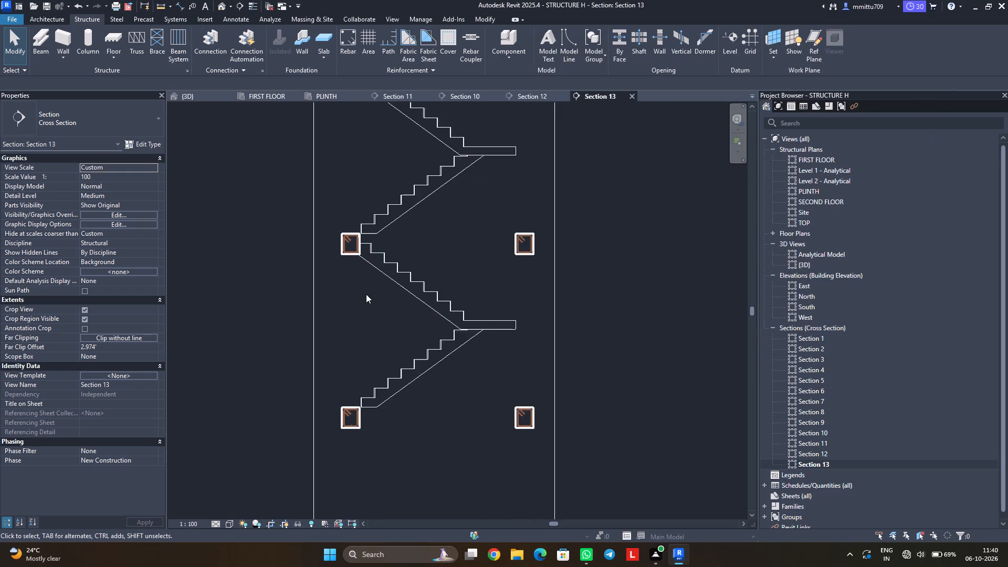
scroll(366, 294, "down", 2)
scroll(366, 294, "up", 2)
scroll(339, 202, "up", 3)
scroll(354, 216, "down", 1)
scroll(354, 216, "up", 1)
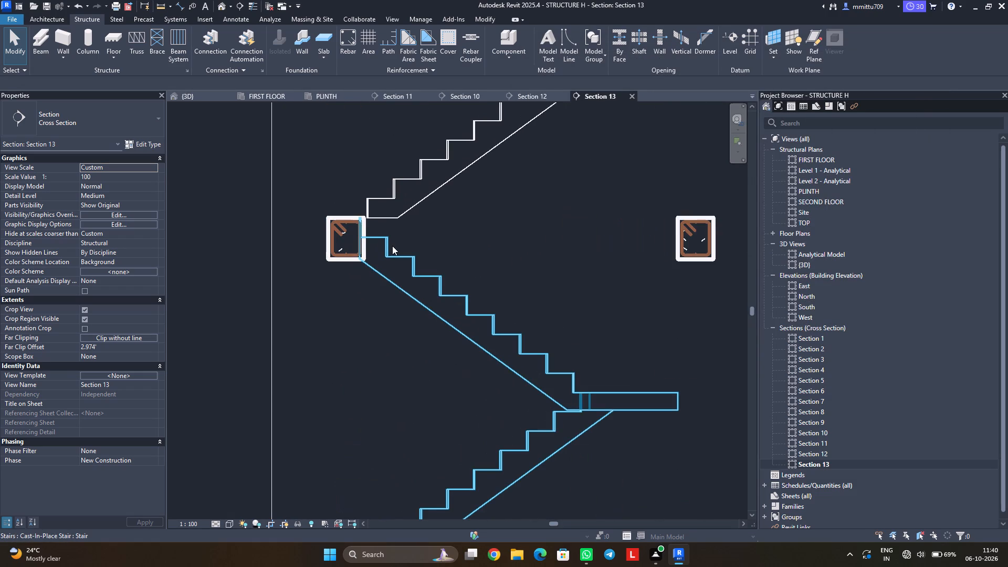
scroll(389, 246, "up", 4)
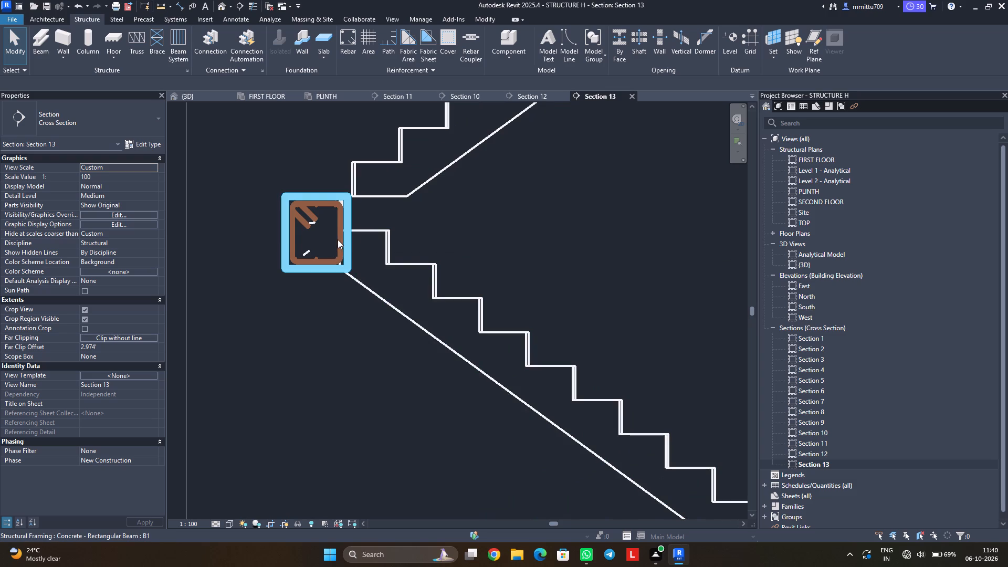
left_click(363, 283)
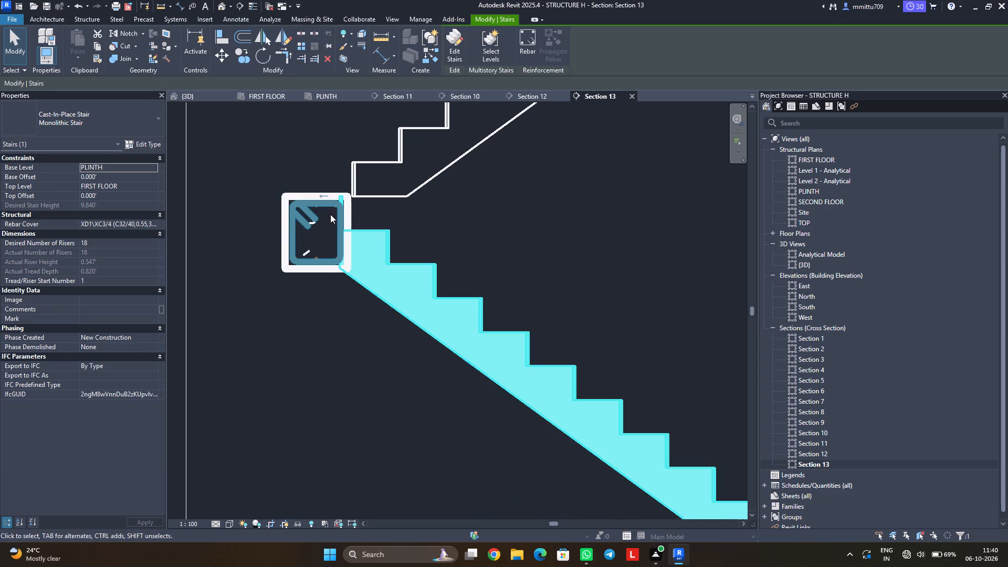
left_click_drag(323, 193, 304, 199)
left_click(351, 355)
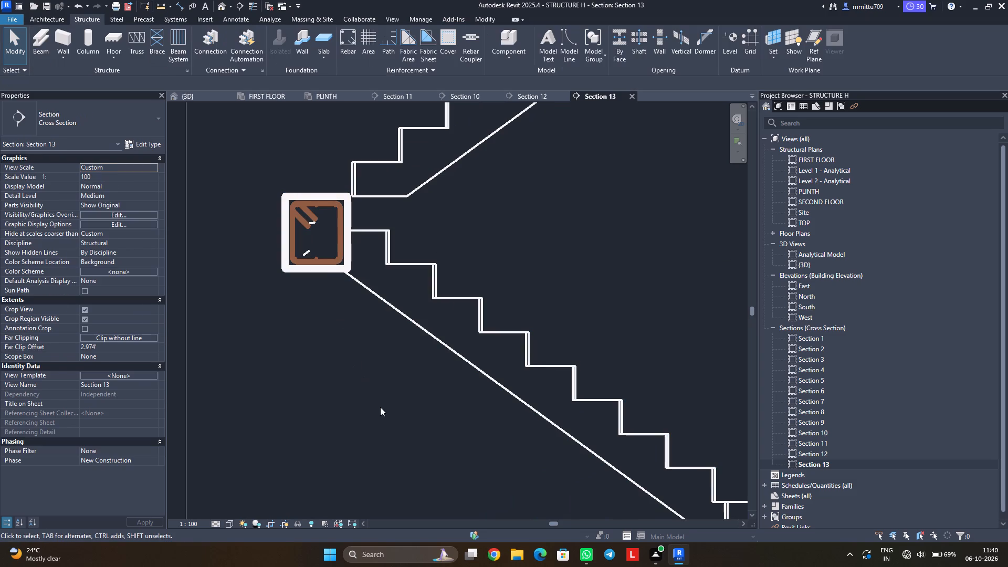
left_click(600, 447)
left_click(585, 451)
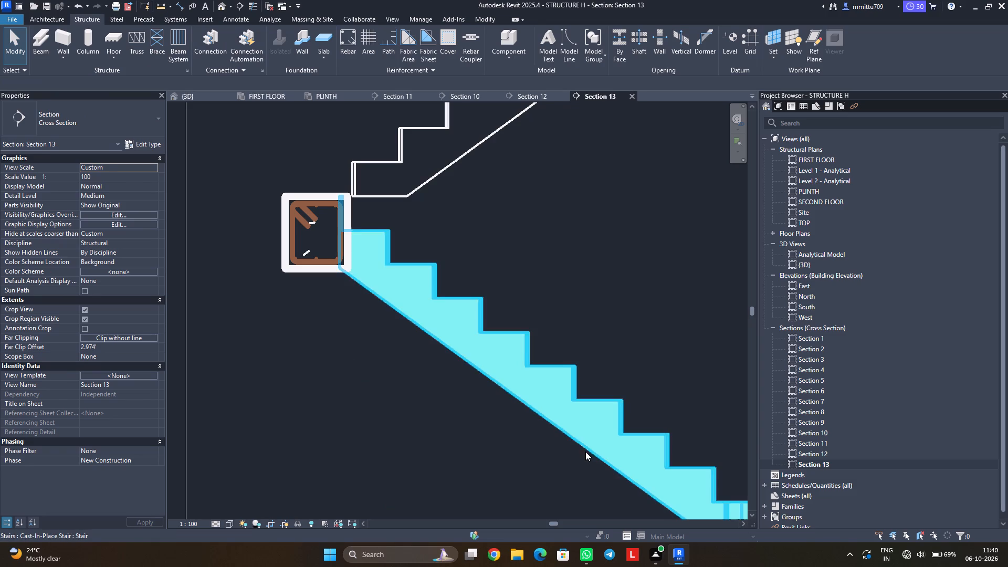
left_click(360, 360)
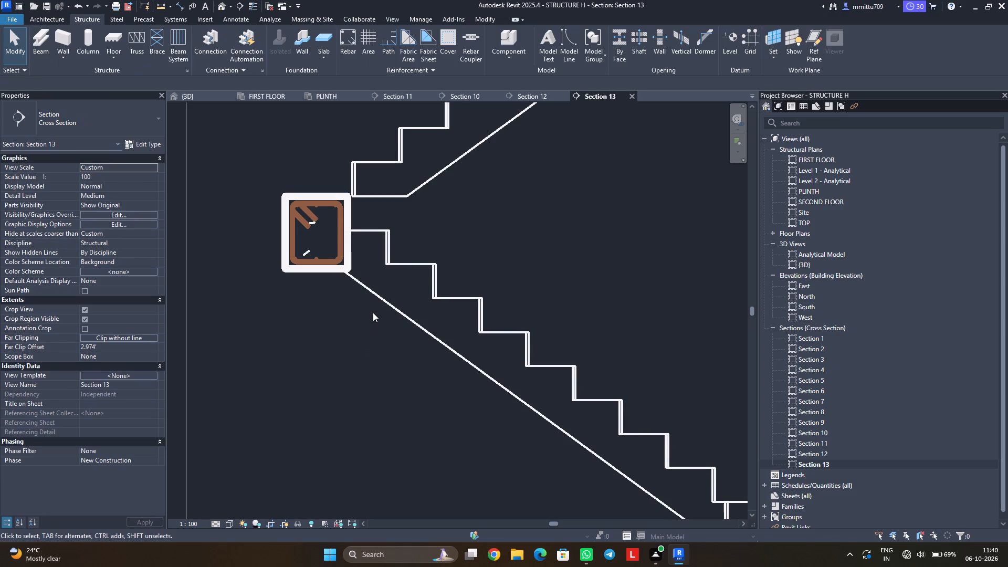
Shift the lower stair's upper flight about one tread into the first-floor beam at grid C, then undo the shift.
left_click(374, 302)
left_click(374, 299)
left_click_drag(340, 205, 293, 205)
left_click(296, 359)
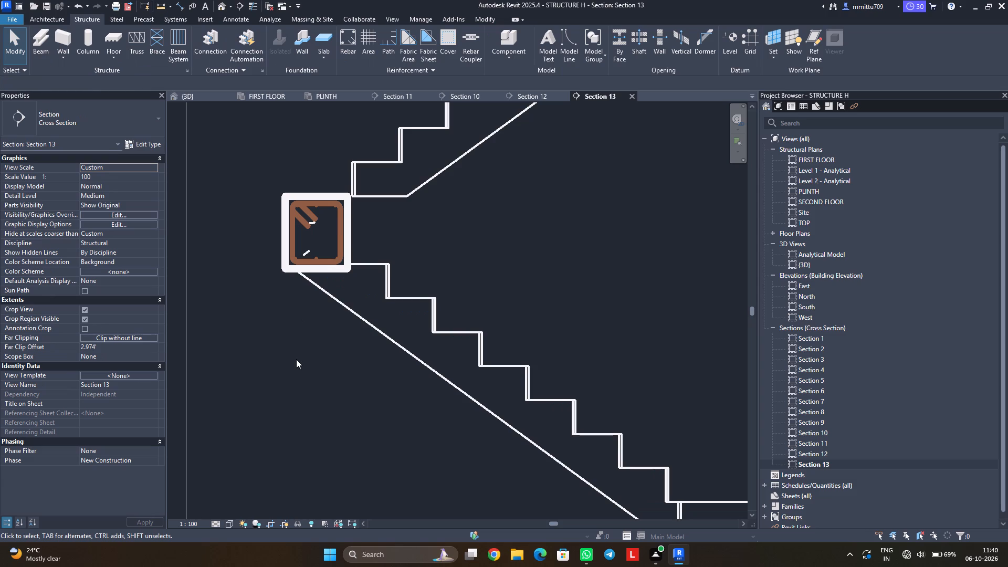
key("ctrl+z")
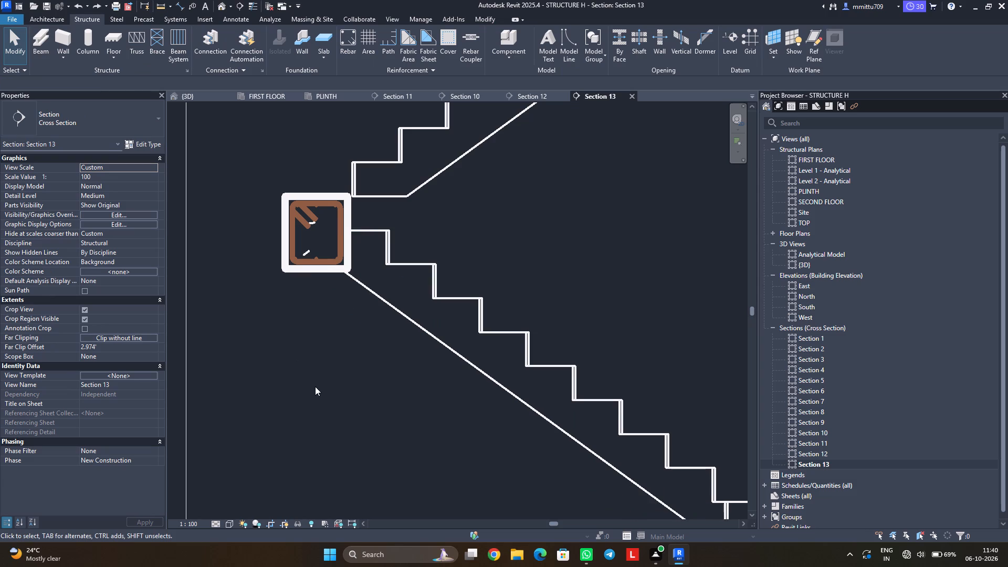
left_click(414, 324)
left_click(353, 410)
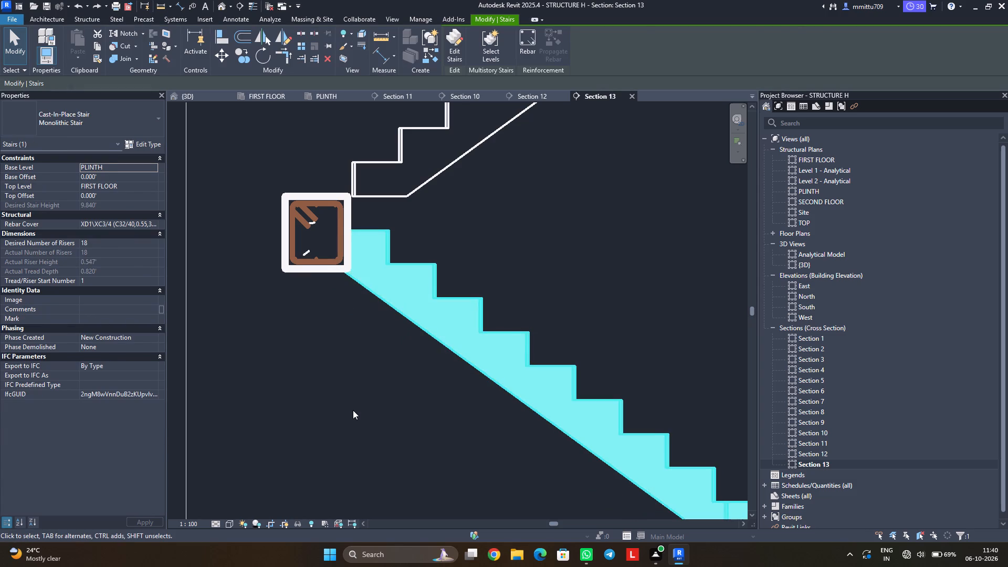
Set the stair section's view scale to 3/8" = 1'-0".
scroll(357, 412, "down", 3)
scroll(358, 412, "up", 1)
scroll(358, 412, "down", 4)
middle_click_drag(417, 445, 420, 433)
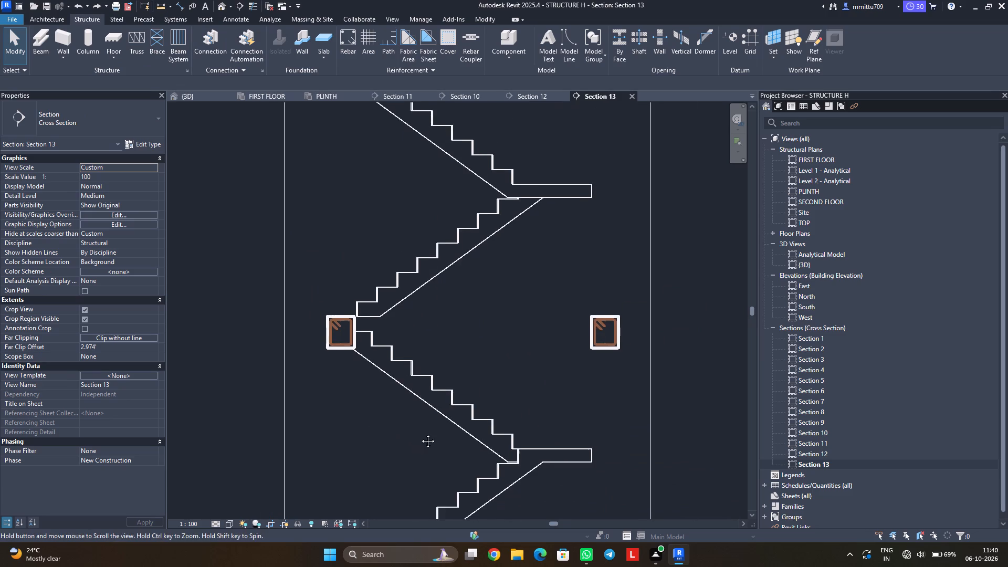
middle_click_drag(420, 433, 414, 413)
left_click(189, 527)
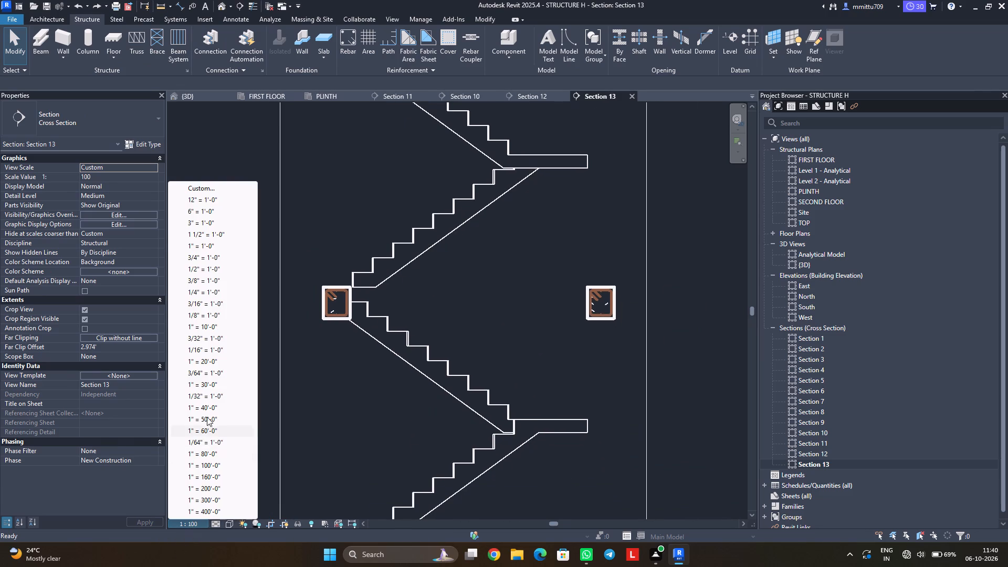
left_click(210, 279)
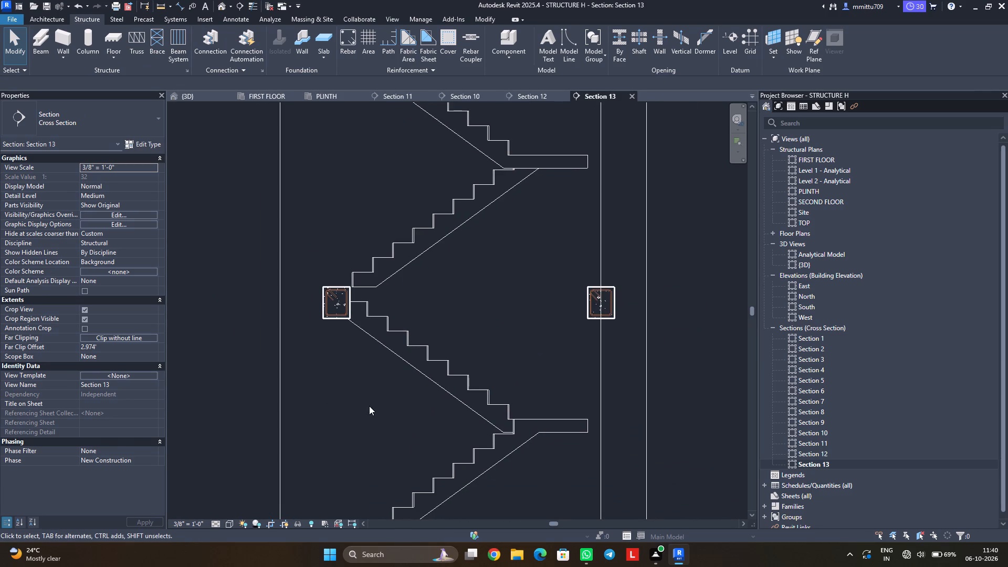
Align the lower stair's first riser with the stair-side face of the plinth beam at grid C.
scroll(402, 433, "down", 3)
scroll(408, 469, "up", 1)
middle_click_drag(408, 469, 439, 423)
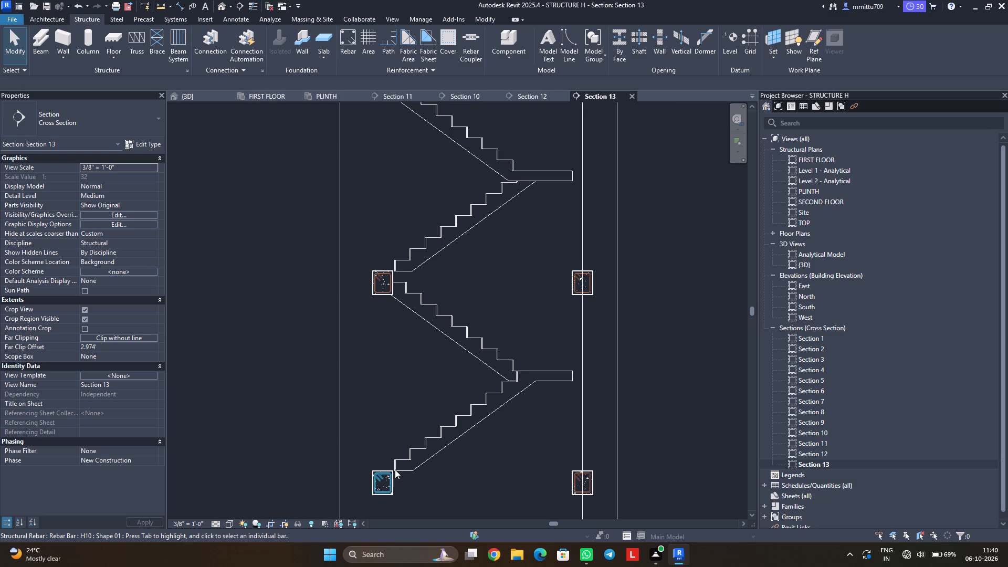
scroll(395, 469, "up", 5)
scroll(397, 472, "down", 1)
scroll(397, 472, "up", 6)
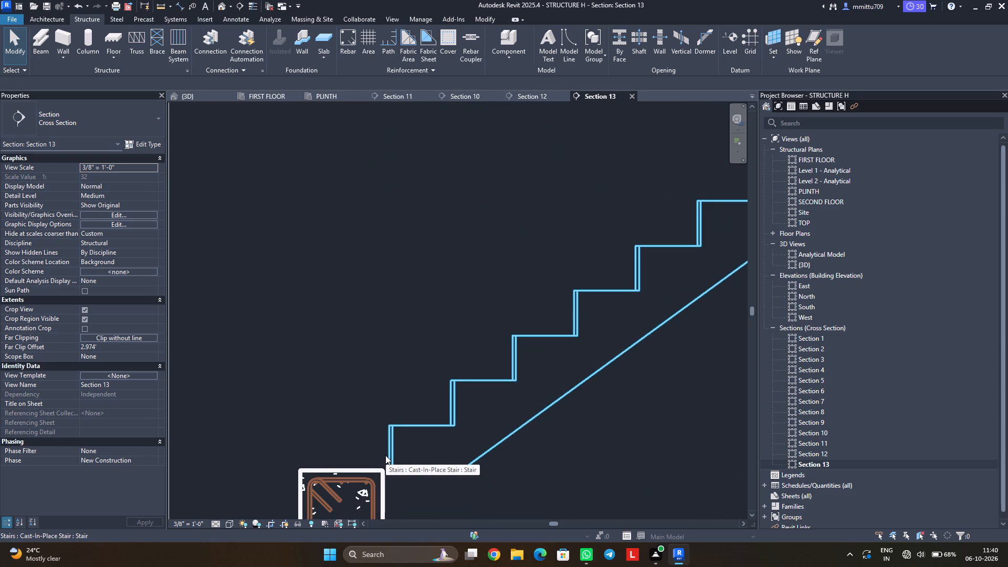
type("AL")
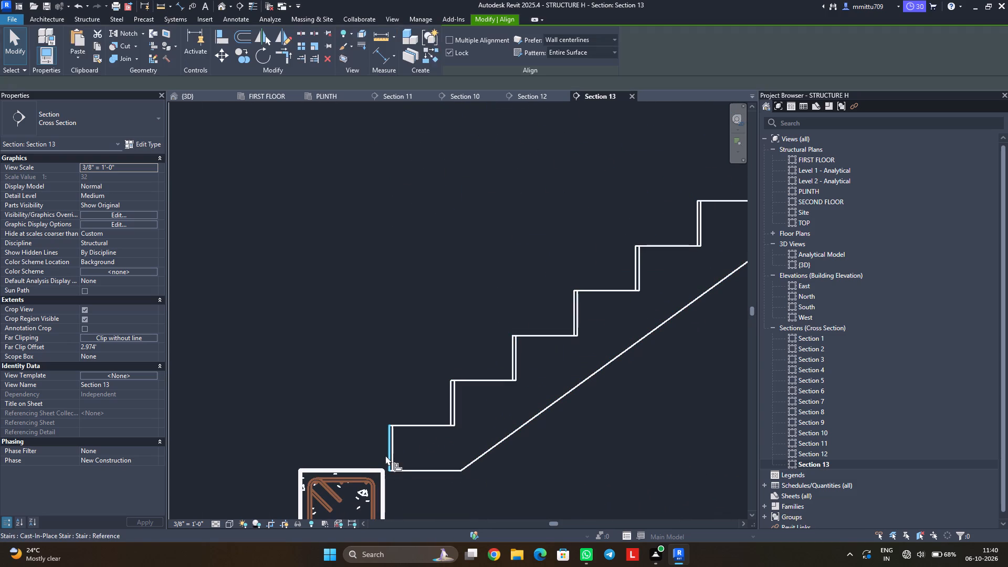
left_click(382, 478)
left_click(387, 448)
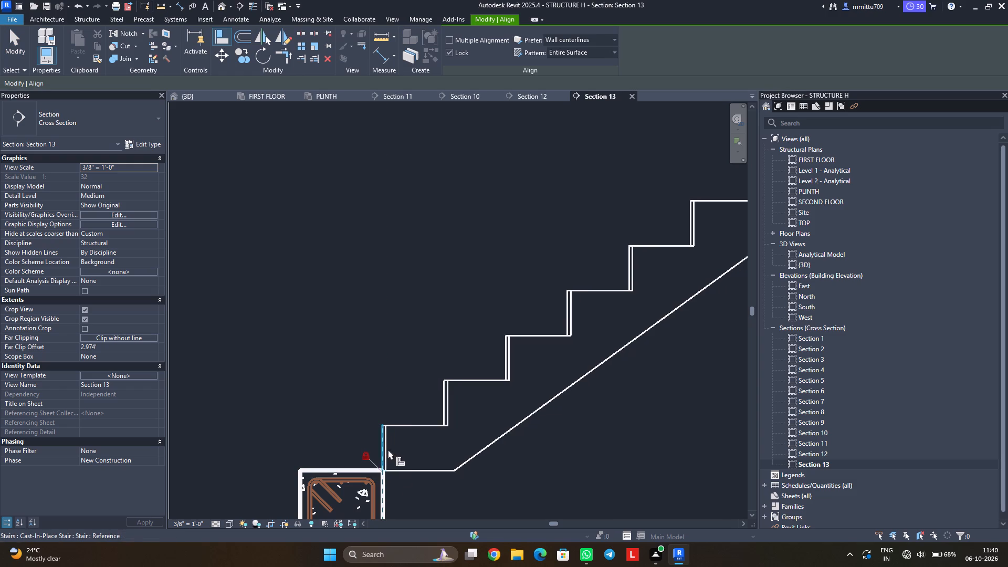
Align the upper stair's first riser with the stair-side face of the first-floor beam at grid C.
scroll(400, 487, "down", 2)
scroll(400, 487, "up", 2)
scroll(400, 487, "down", 5)
scroll(428, 331, "down", 2)
middle_click_drag(425, 259, 412, 459)
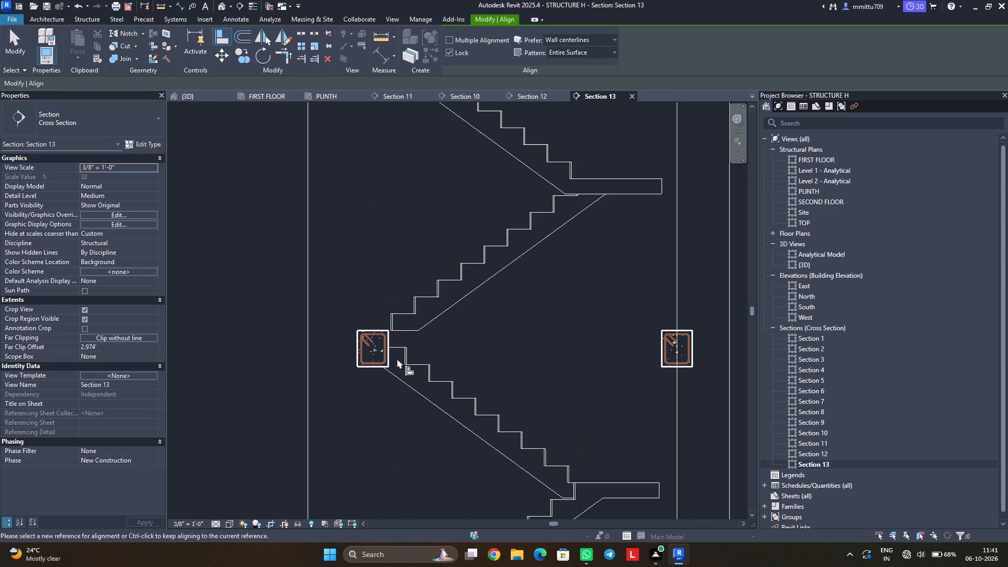
scroll(399, 331, "up", 7)
scroll(388, 351, "down", 1)
scroll(388, 351, "up", 5)
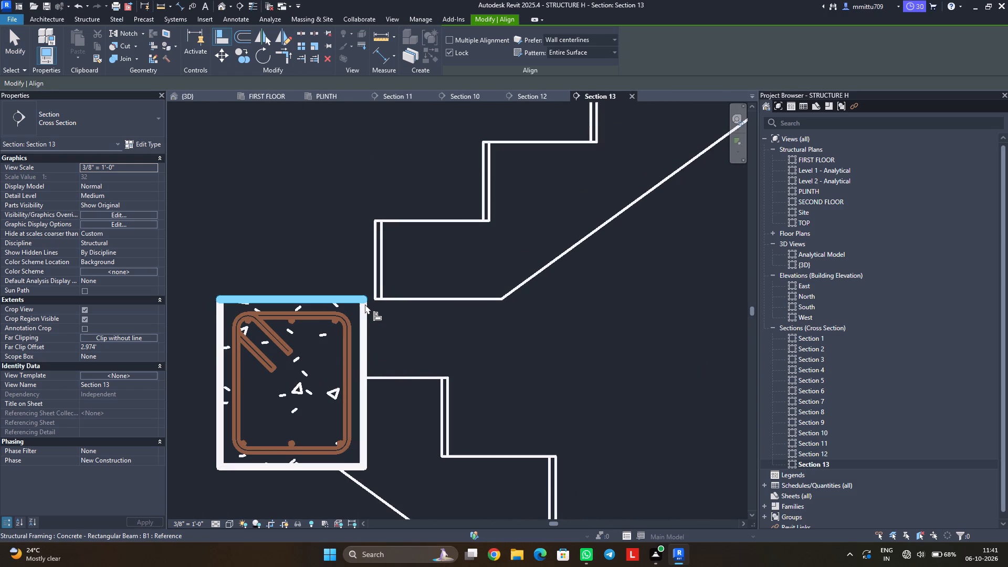
left_click(361, 315)
left_click(374, 269)
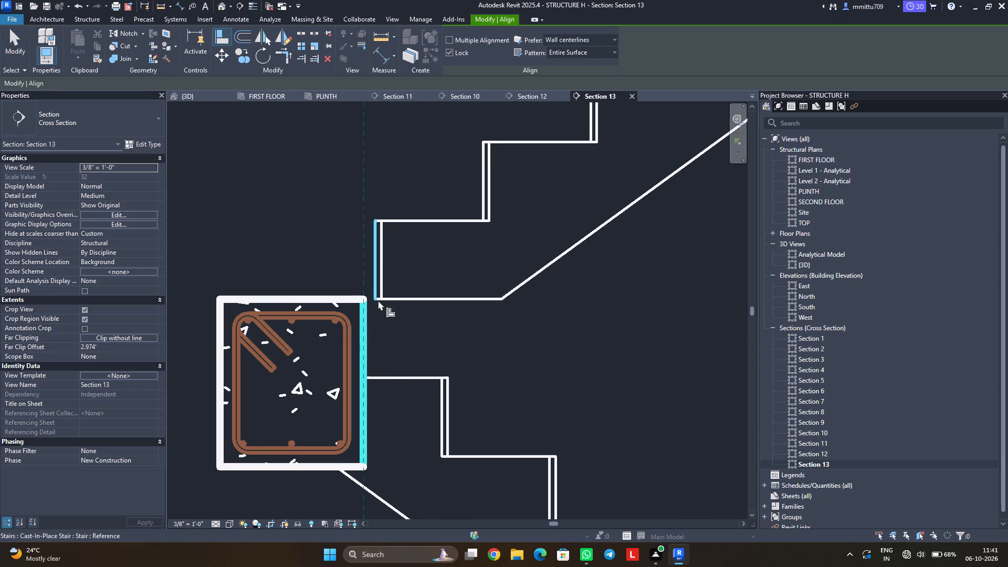
scroll(382, 344, "down", 1)
scroll(382, 344, "up", 1)
scroll(382, 344, "down", 3)
scroll(382, 344, "up", 2)
scroll(382, 346, "down", 7)
scroll(383, 348, "up", 1)
scroll(383, 348, "down", 2)
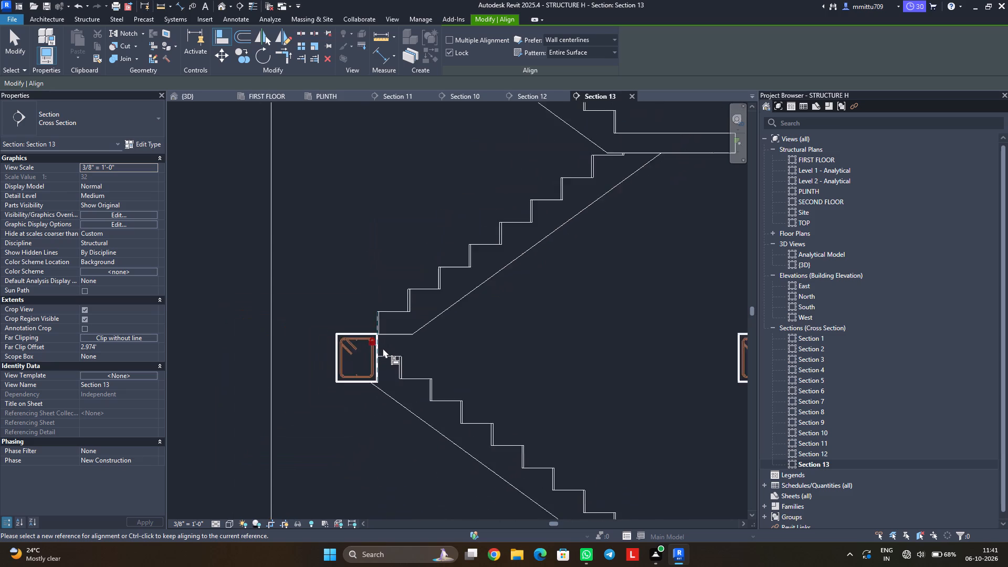
scroll(383, 348, "down", 6)
middle_click_drag(382, 319, 387, 401)
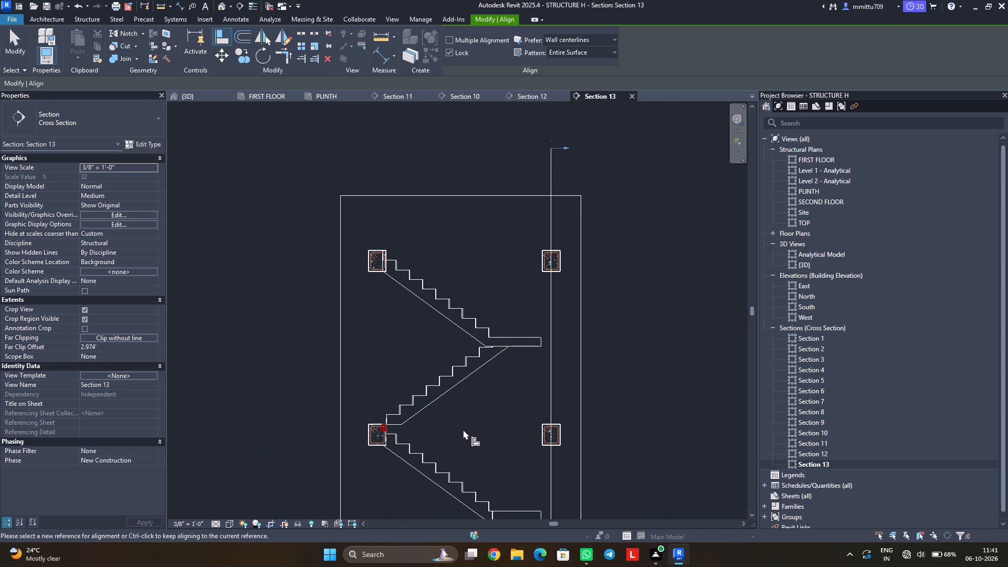
middle_click_drag(477, 470, 455, 407)
scroll(455, 407, "up", 1)
scroll(457, 414, "down", 1)
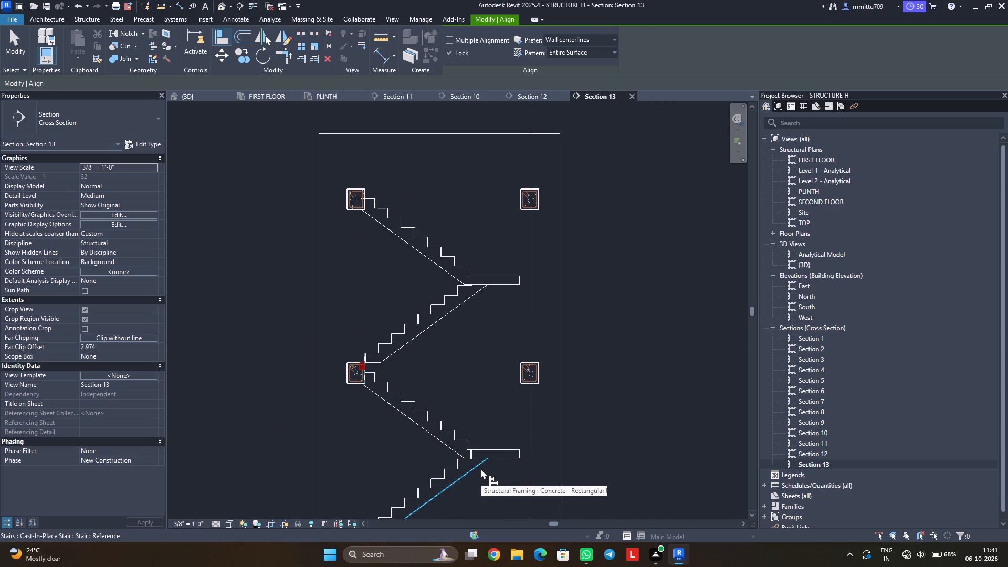
key("Escape")
key("Escape")
key("Escape")
Examine both stair levels in the section, checking how their flights and landings meet the beams.
middle_click_drag(450, 471, 459, 374)
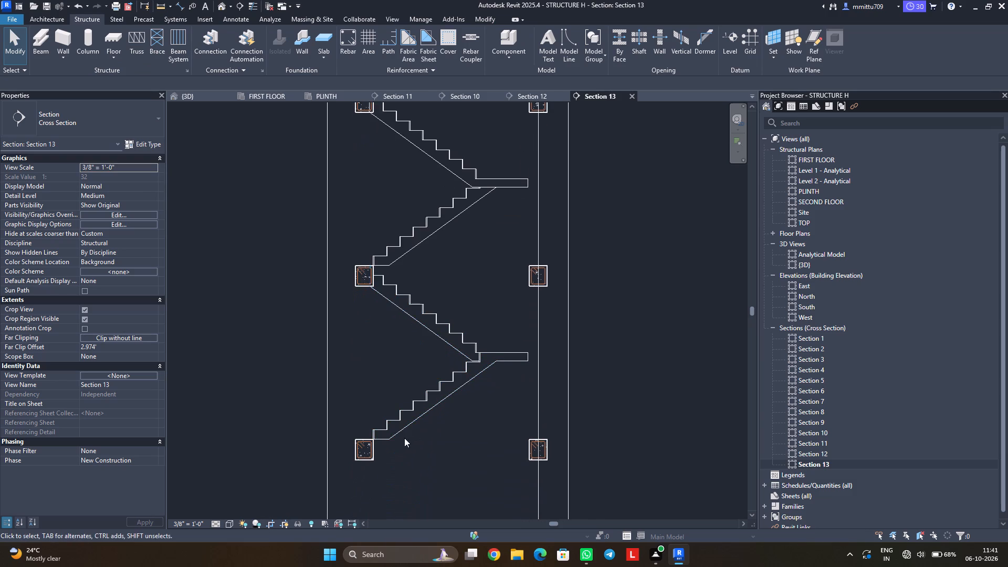
scroll(386, 431, "up", 3)
middle_click_drag(388, 444, 388, 443)
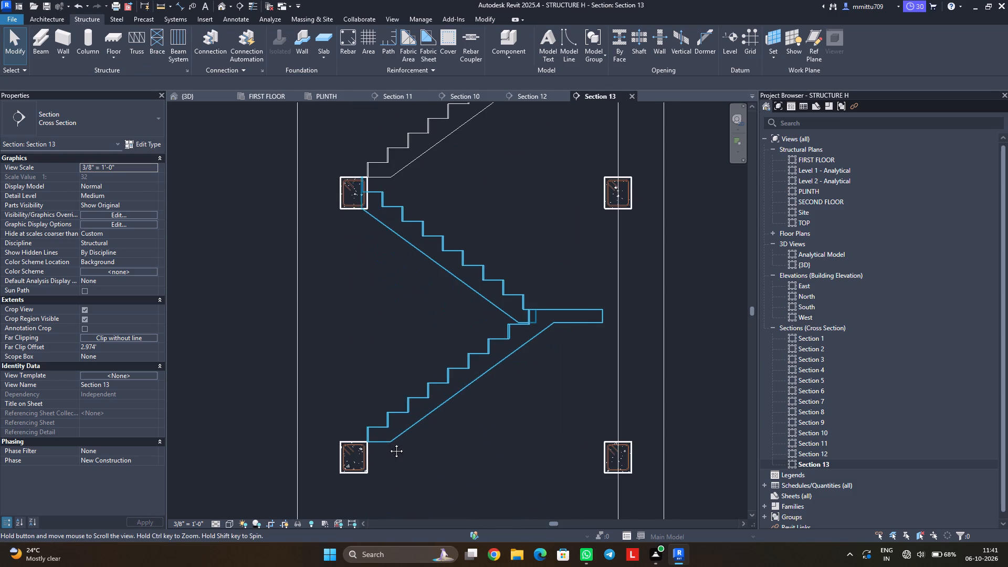
middle_click_drag(388, 443, 401, 447)
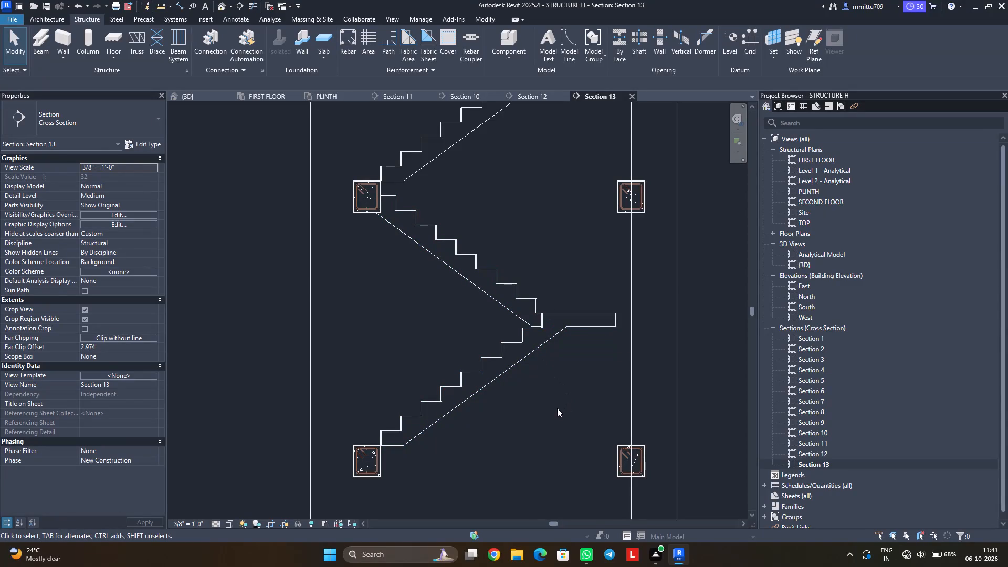
scroll(542, 439, "down", 1)
middle_click_drag(535, 421, 532, 436)
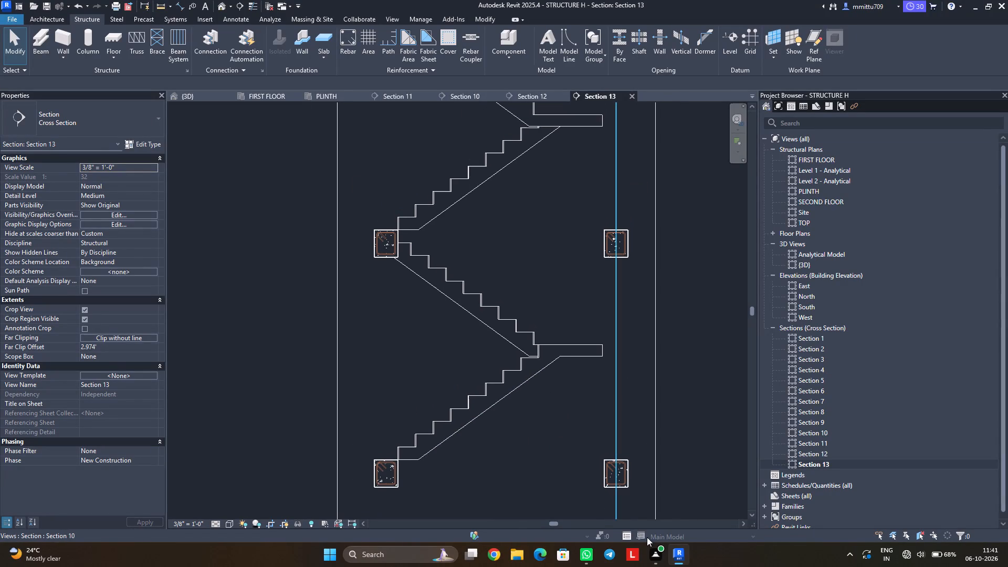
scroll(509, 451, "down", 1)
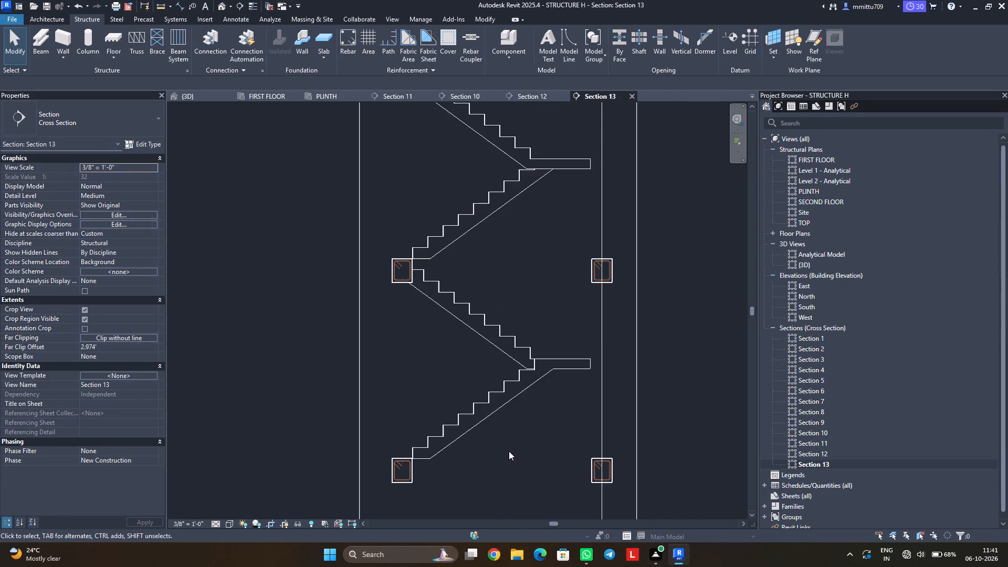
middle_click_drag(509, 435, 509, 449)
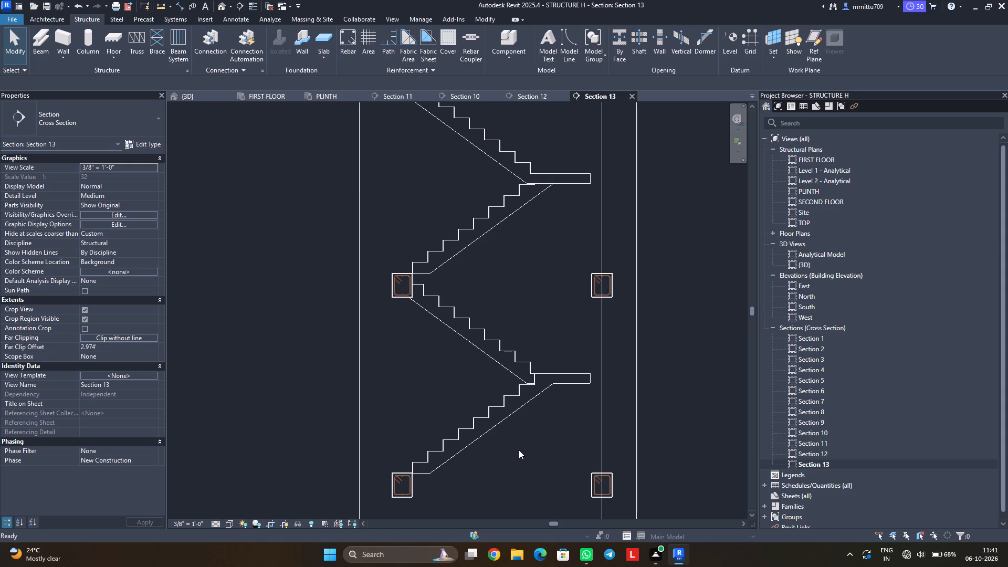
scroll(517, 455, "down", 1)
scroll(517, 455, "up", 1)
scroll(517, 455, "down", 1)
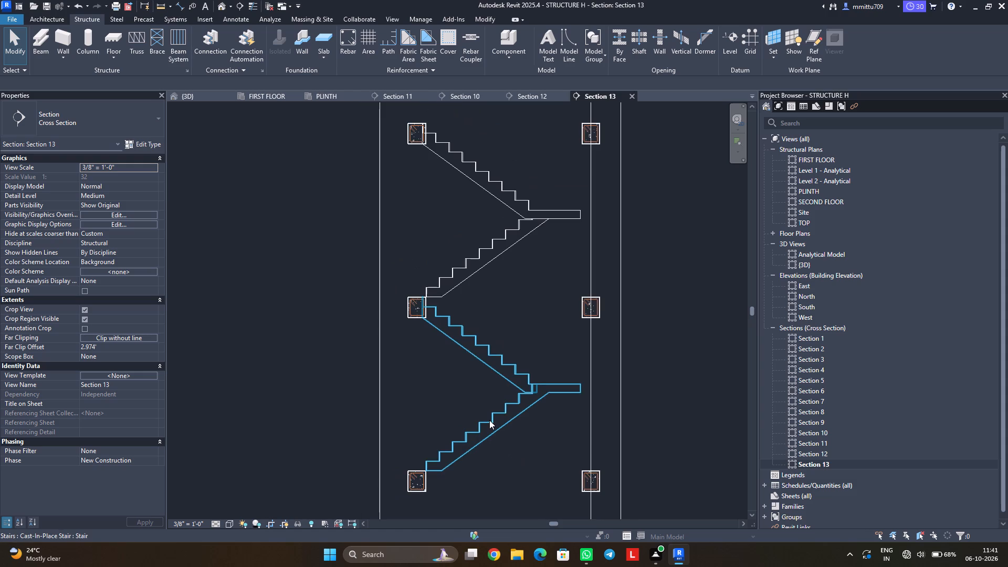
middle_click_drag(535, 320, 531, 348)
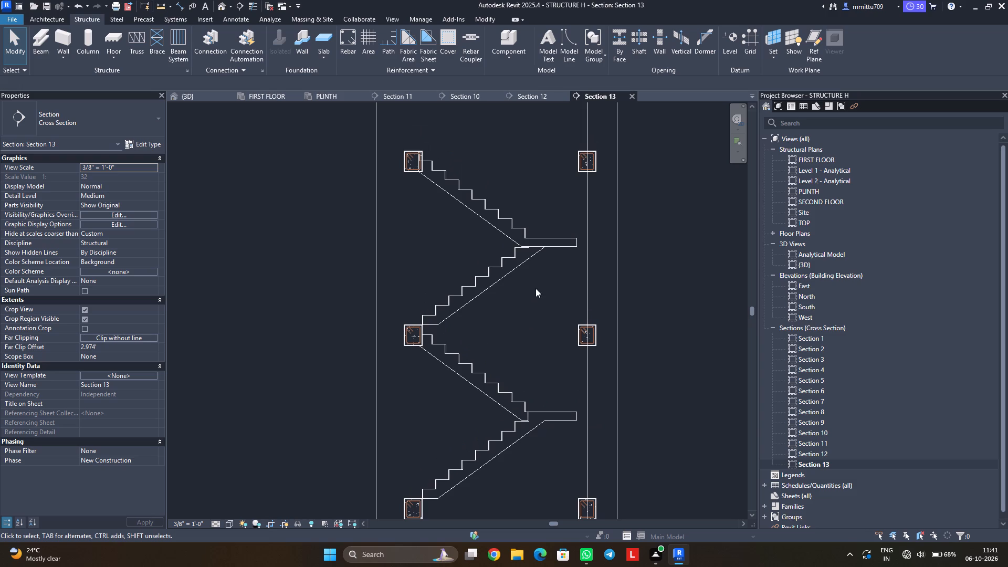
scroll(529, 335, "down", 3)
middle_click_drag(524, 334, 523, 298)
Examine the stairs between grids C and D in the 3D view, checking their fit against the beams and columns.
left_click(213, 95)
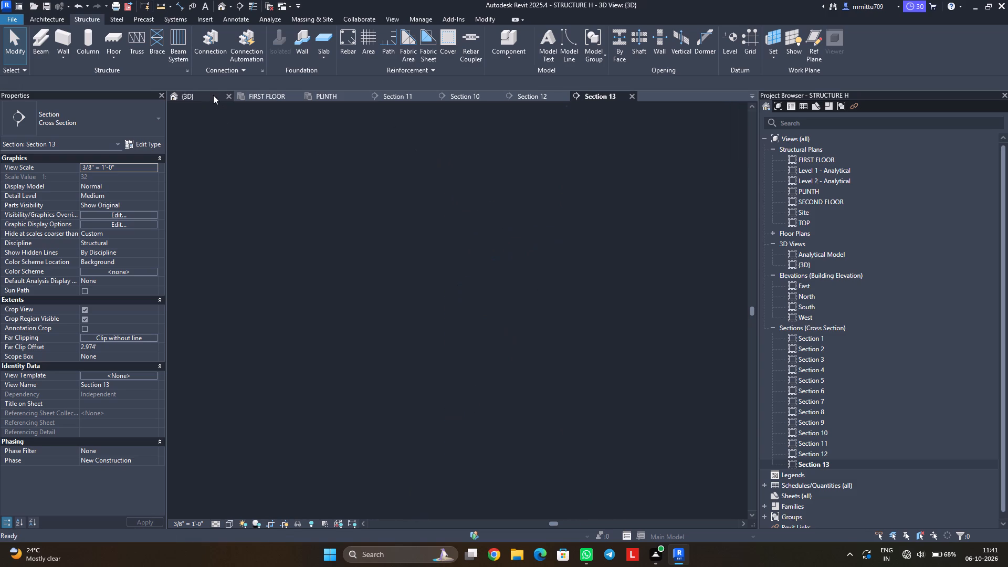
scroll(392, 301, "down", 2)
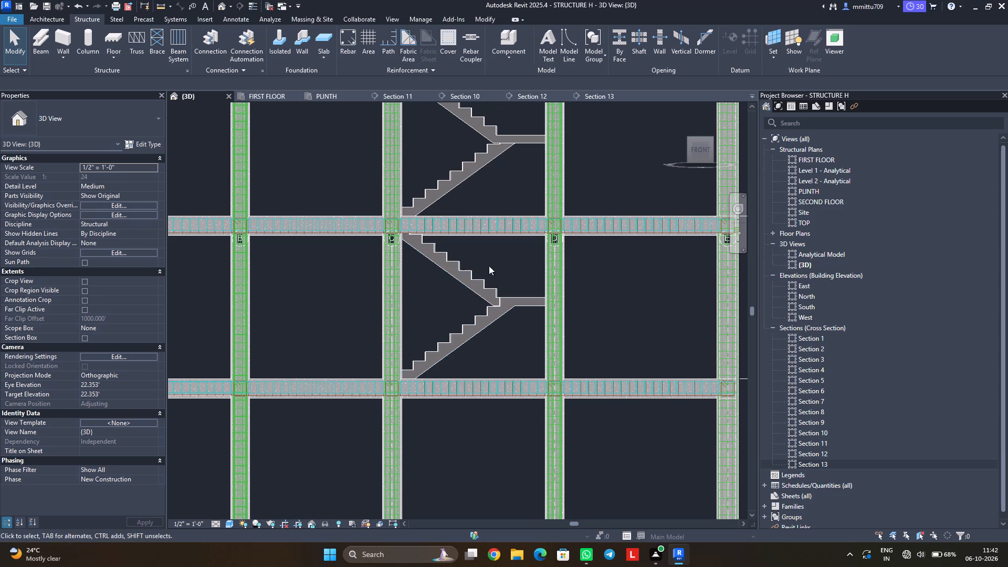
scroll(392, 230, "down", 3)
middle_click_drag(398, 240, 413, 261)
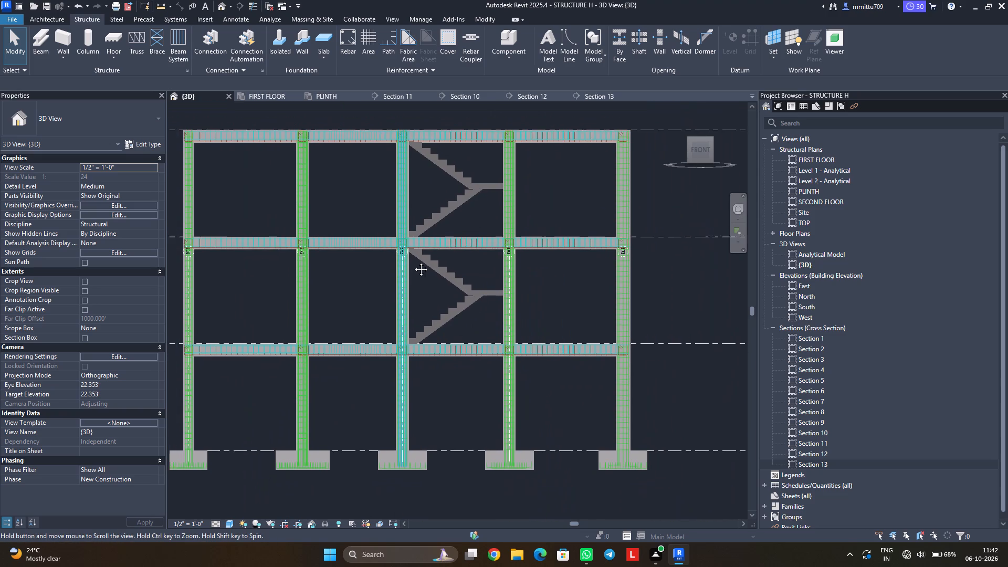
middle_click_drag(413, 261, 419, 268)
scroll(310, 259, "up", 5)
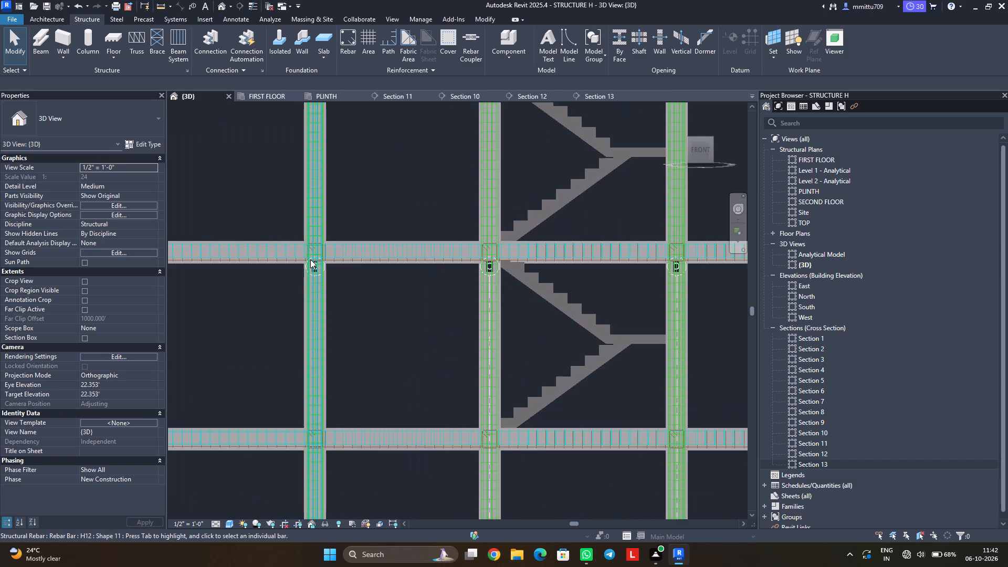
scroll(310, 259, "up", 1)
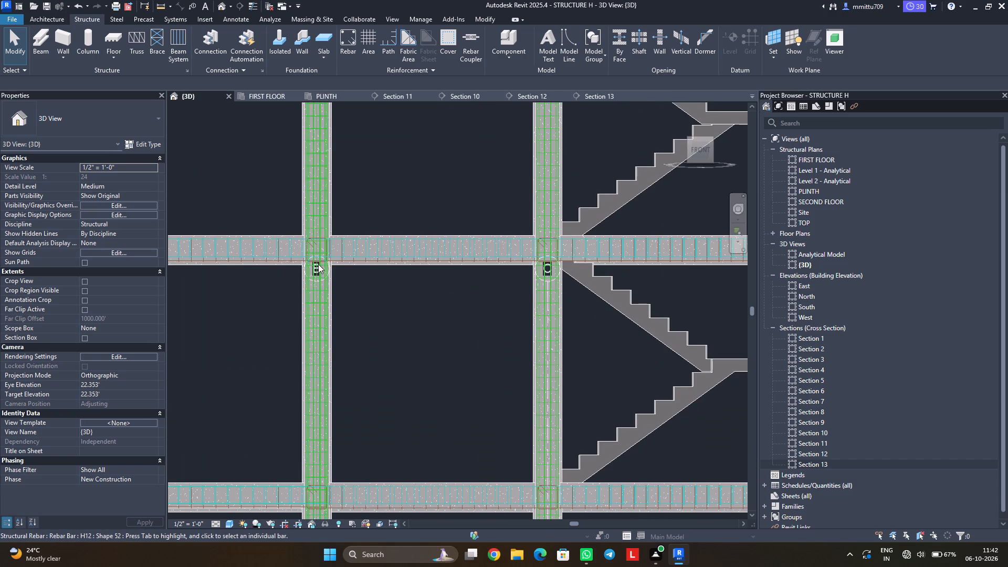
middle_click_drag(483, 381, 453, 356)
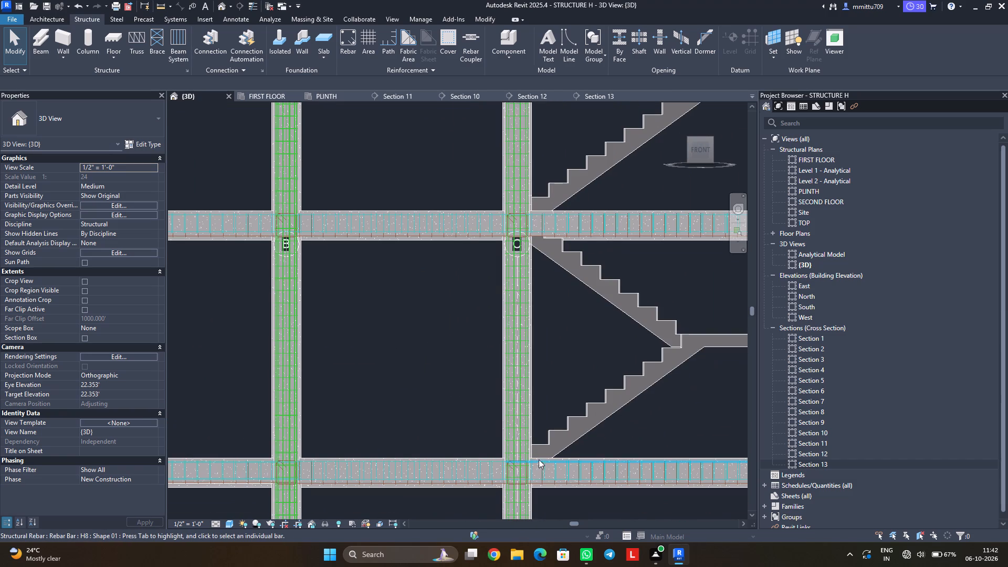
middle_click_drag(701, 370, 638, 373)
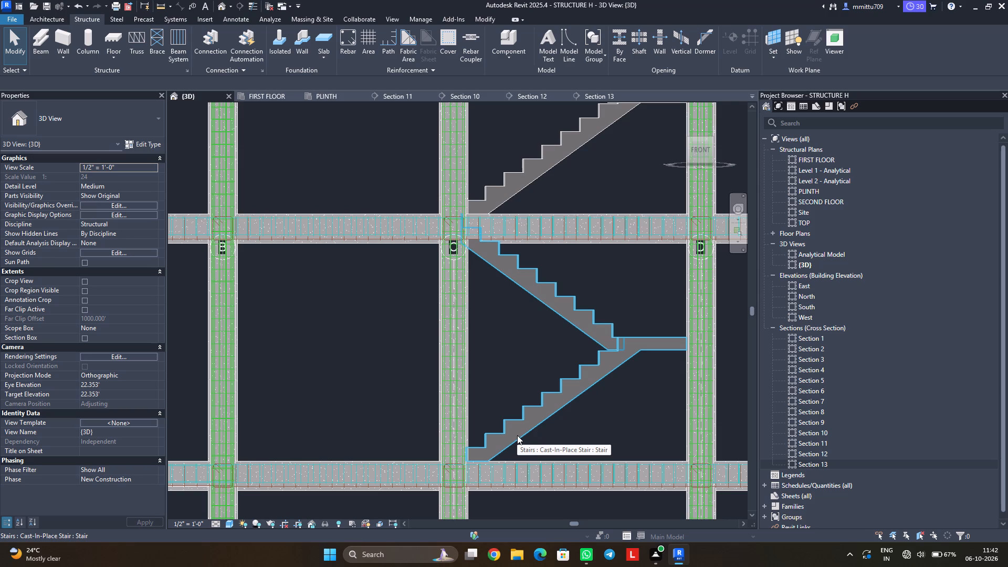
scroll(517, 433, "up", 2)
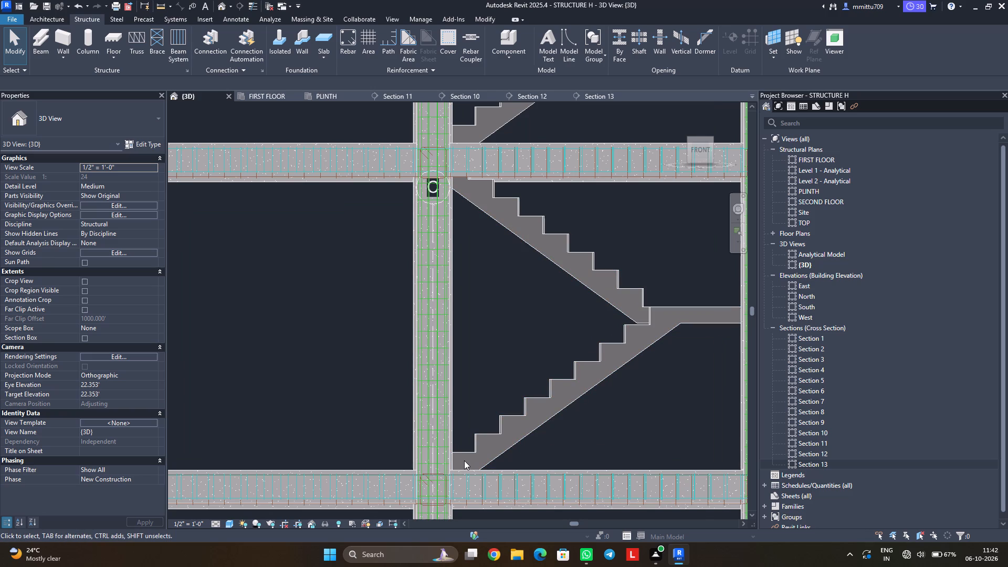
middle_click(489, 456)
scroll(480, 450, "down", 4)
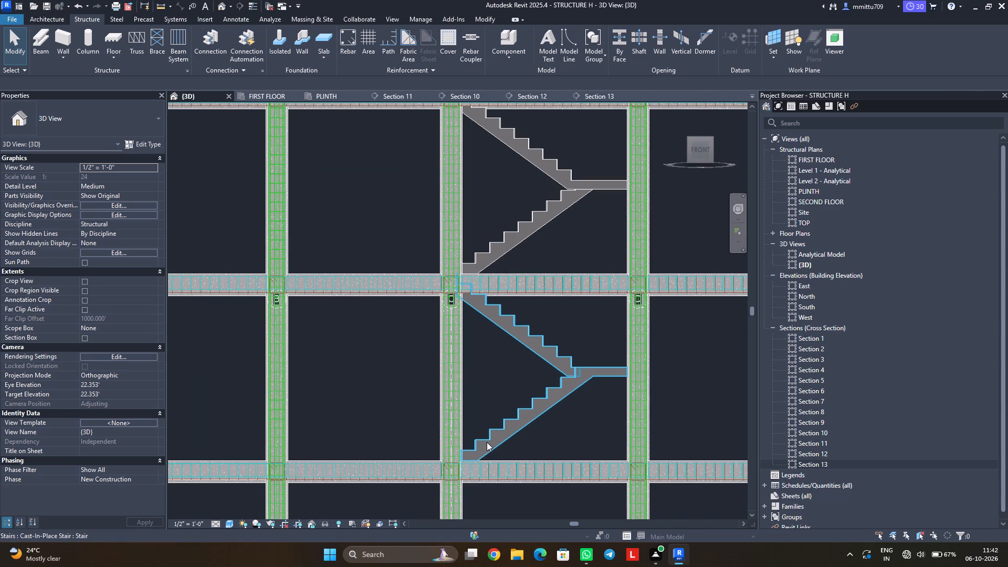
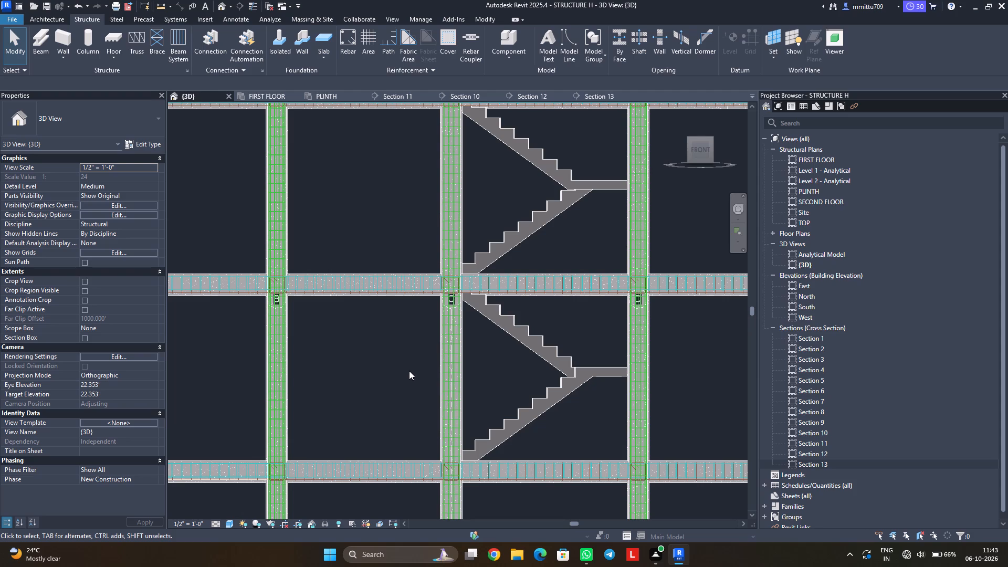
Examine the lower stair in the 3D view and in Section 13, checking its bottom riser against the plinth beam.
scroll(412, 373, "down", 1)
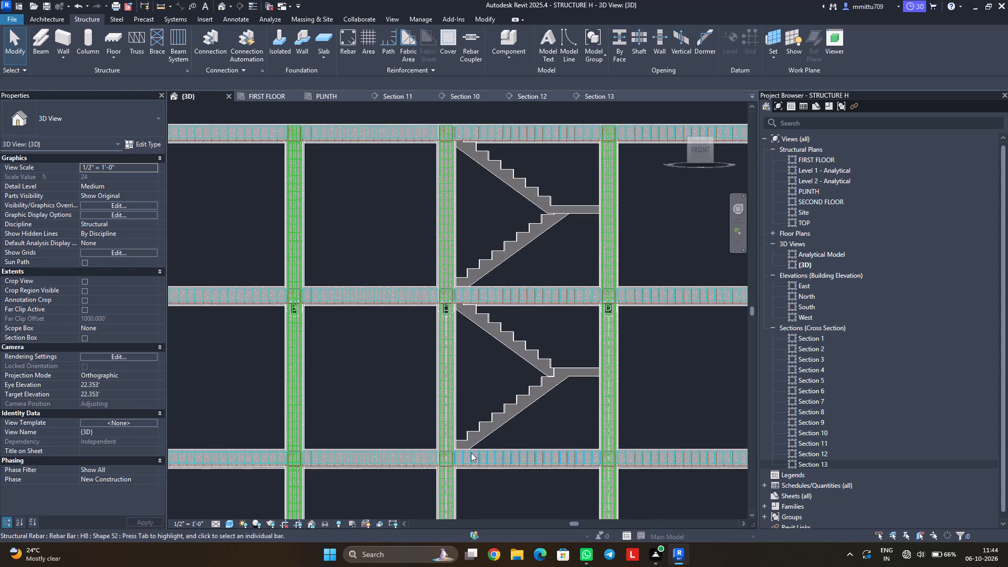
left_click(484, 435)
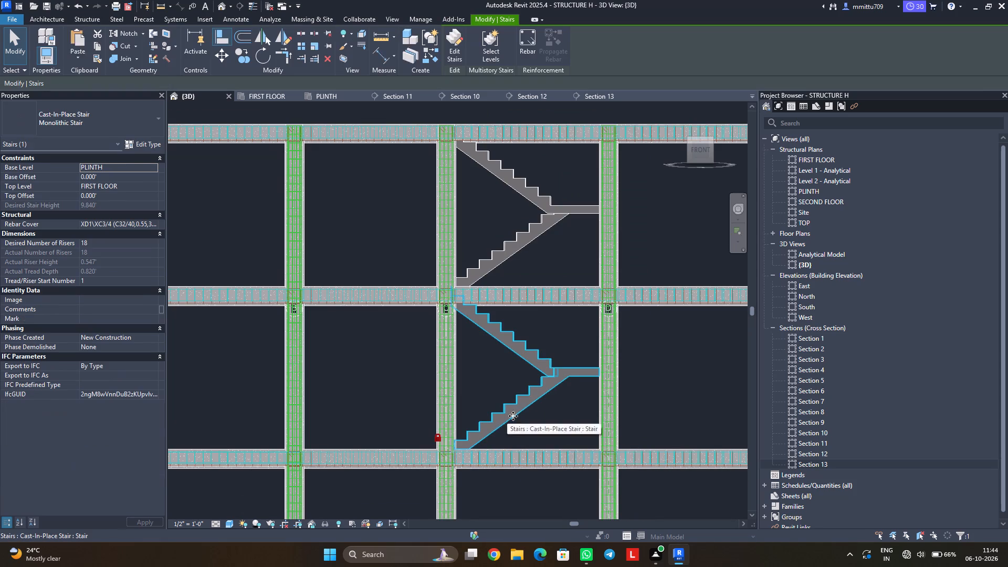
left_click(381, 382)
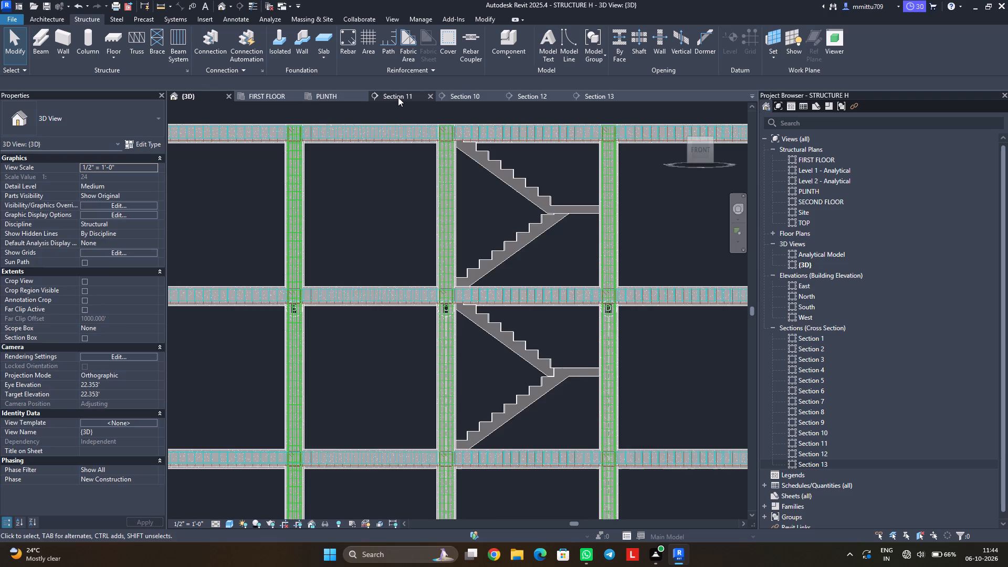
left_click(398, 97)
left_click(470, 97)
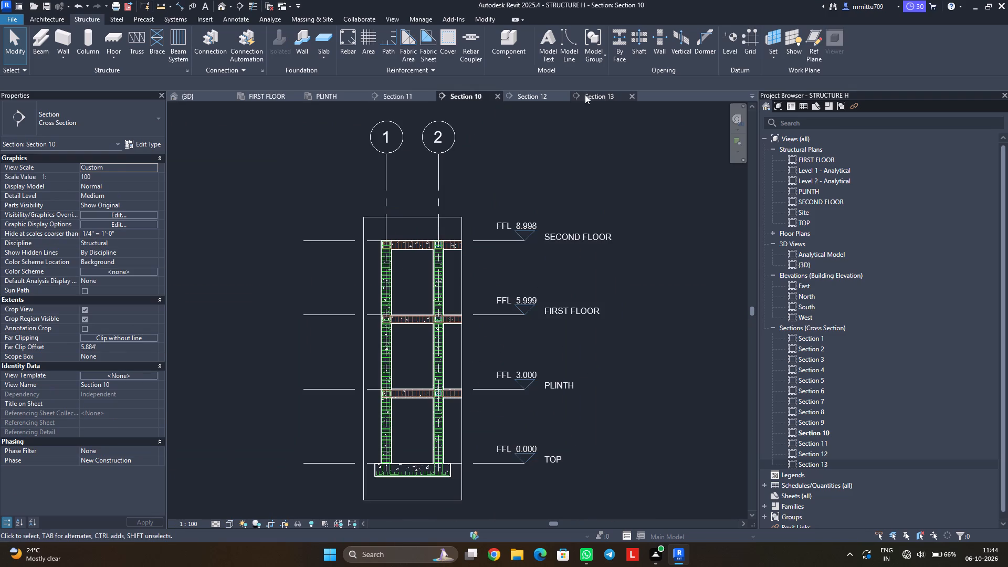
left_click(585, 94)
scroll(447, 420, "up", 6)
scroll(445, 421, "down", 1)
scroll(445, 421, "up", 2)
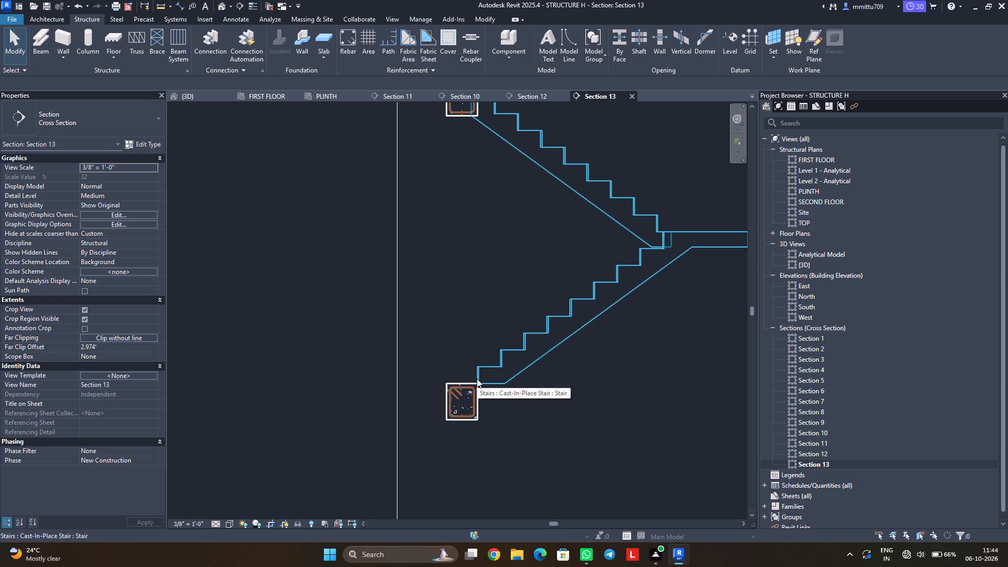
scroll(477, 379, "down", 1)
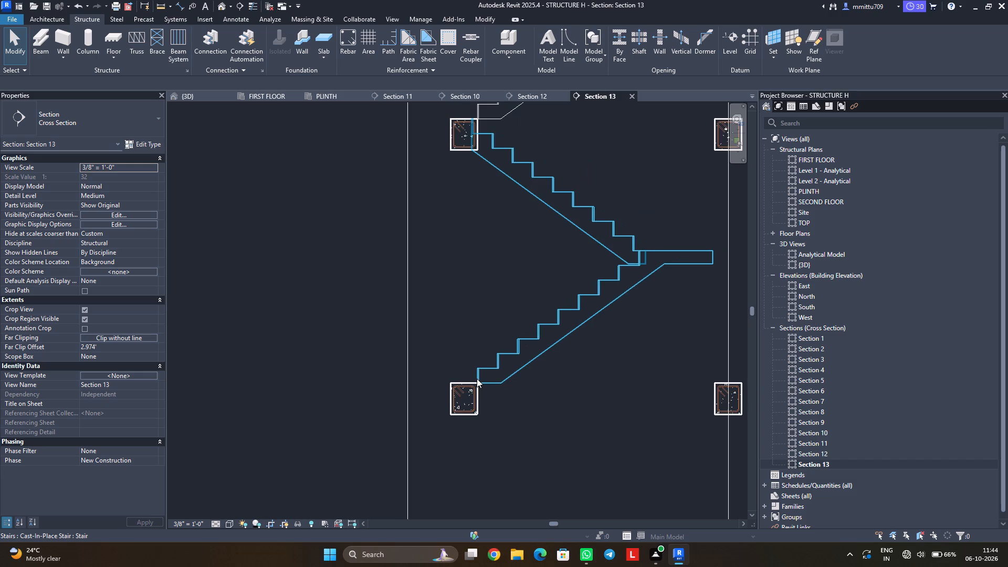
scroll(482, 409, "down", 1)
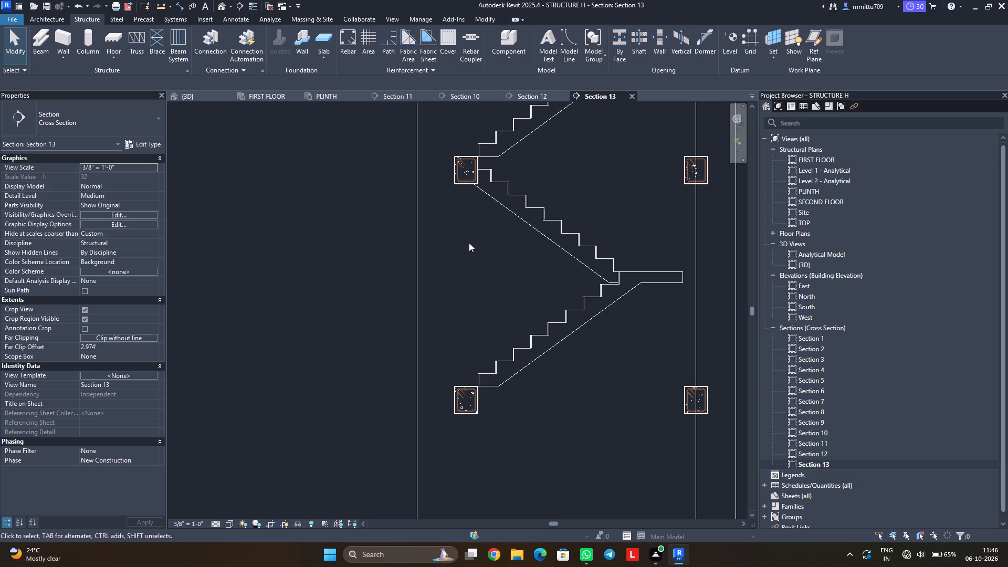
Rename the rebar cover setting Rebar Cover 2 as STAIR CASE.
left_click(454, 37)
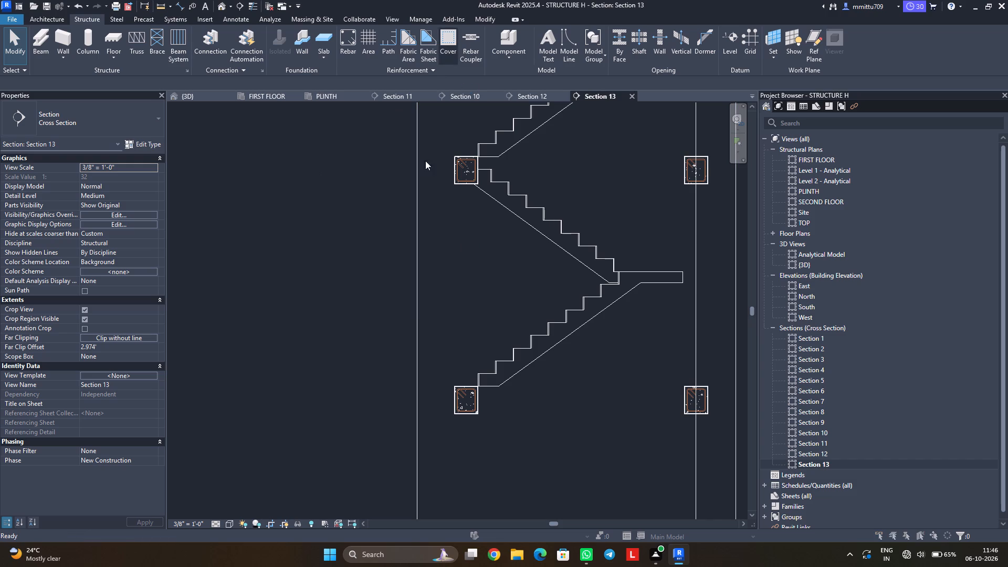
left_click(589, 187)
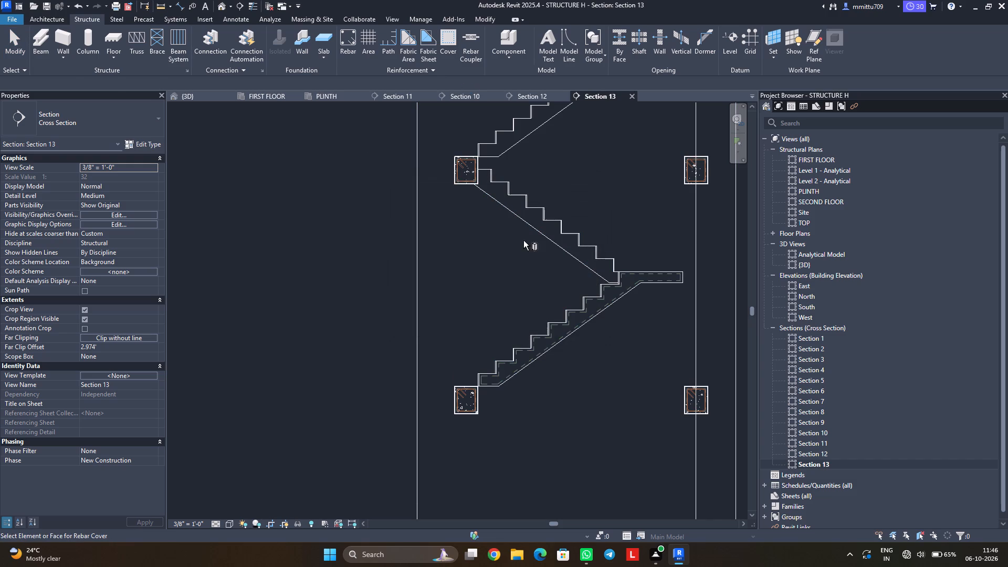
left_click(258, 85)
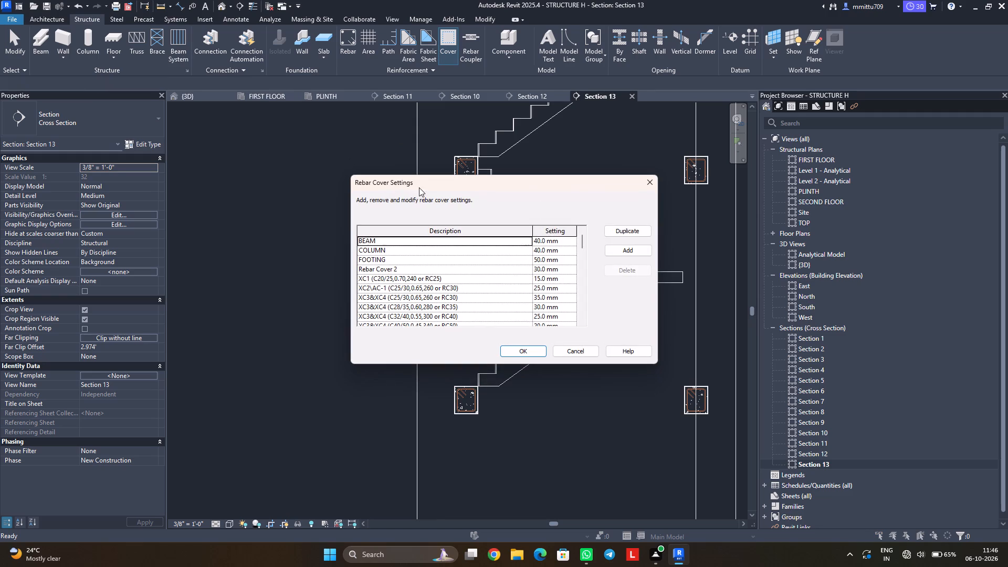
scroll(471, 315, "down", 6)
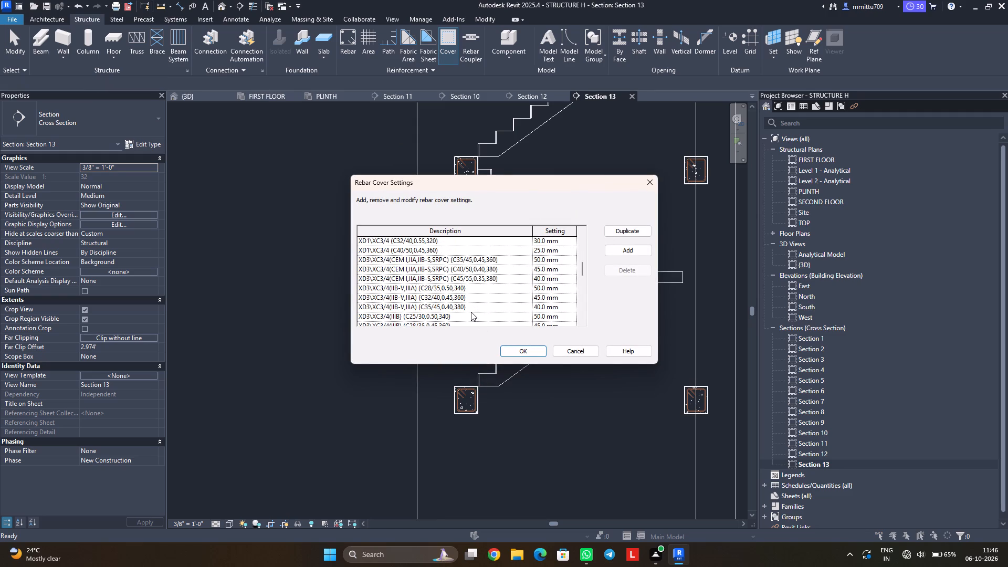
scroll(471, 312, "up", 1)
scroll(471, 312, "down", 14)
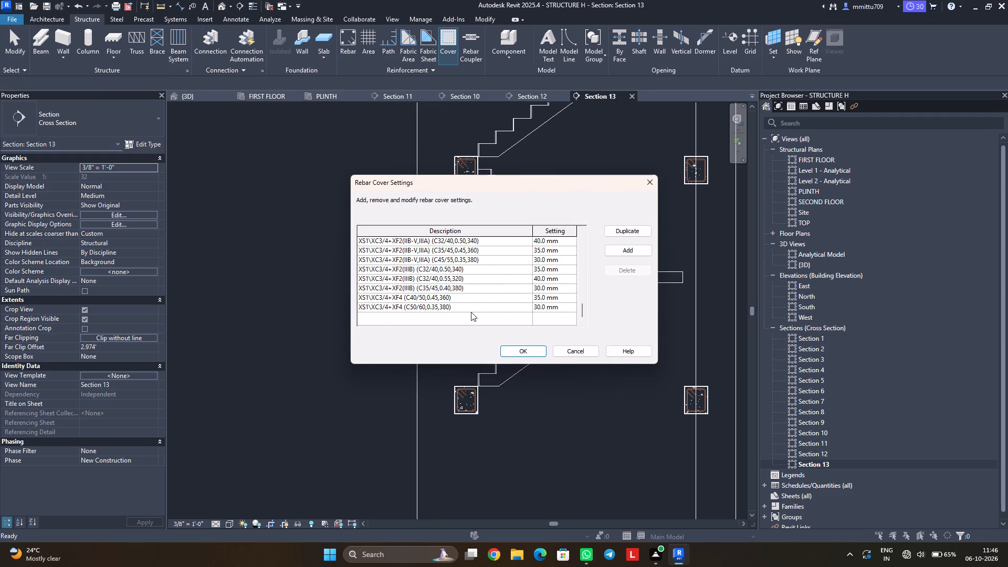
scroll(471, 312, "down", 3)
scroll(477, 303, "up", 5)
scroll(477, 303, "down", 1)
scroll(477, 303, "up", 8)
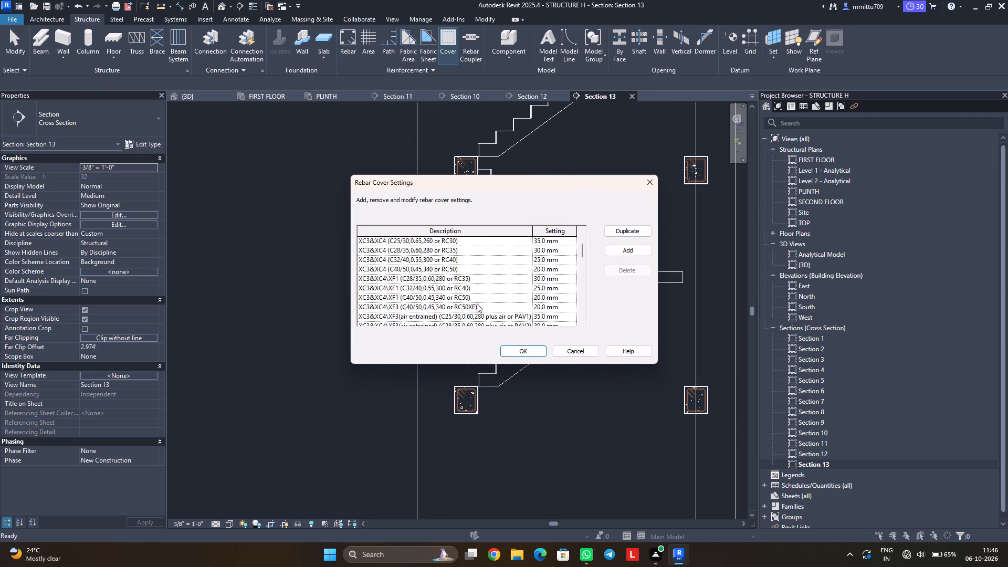
scroll(477, 303, "up", 4)
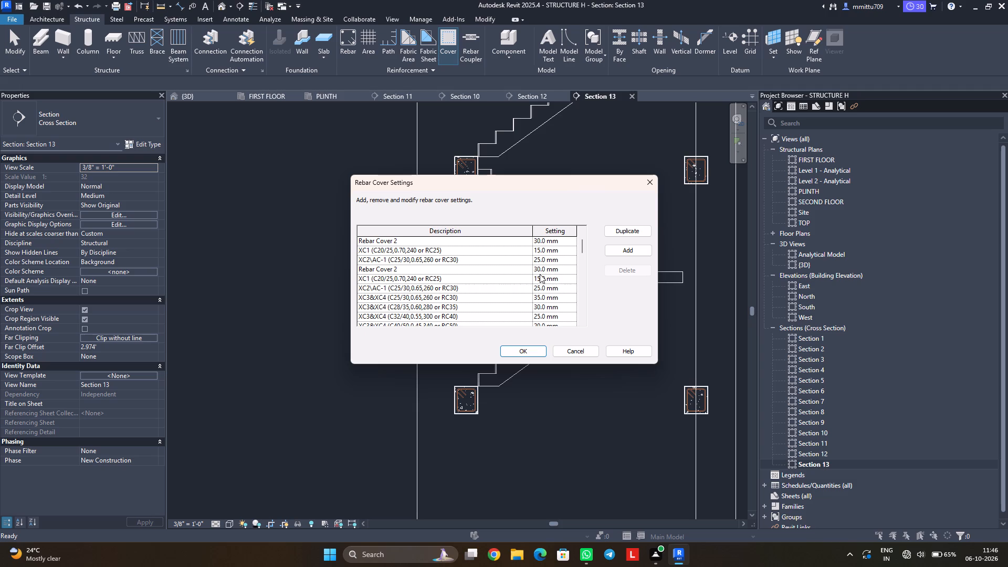
left_click(564, 267)
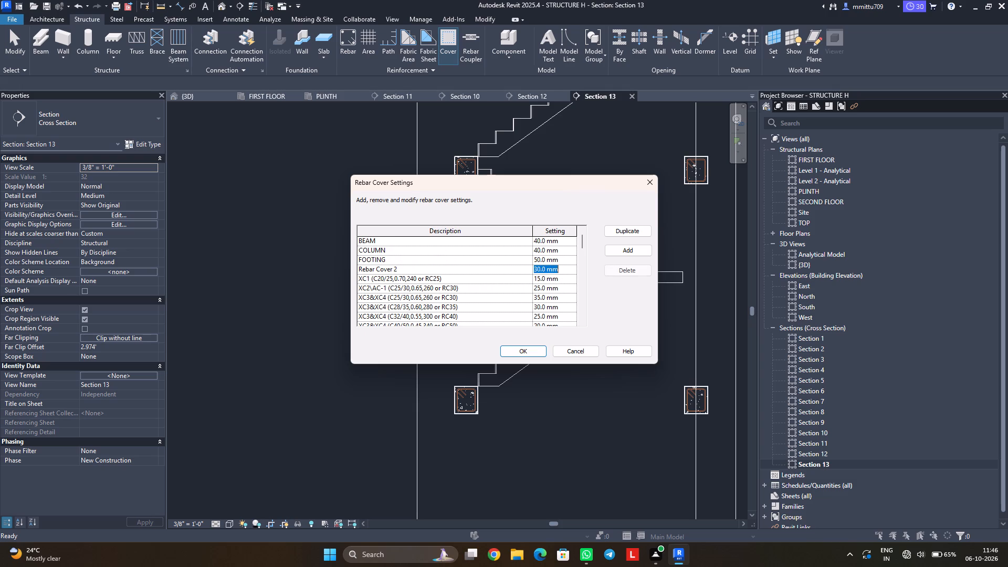
left_click(406, 266)
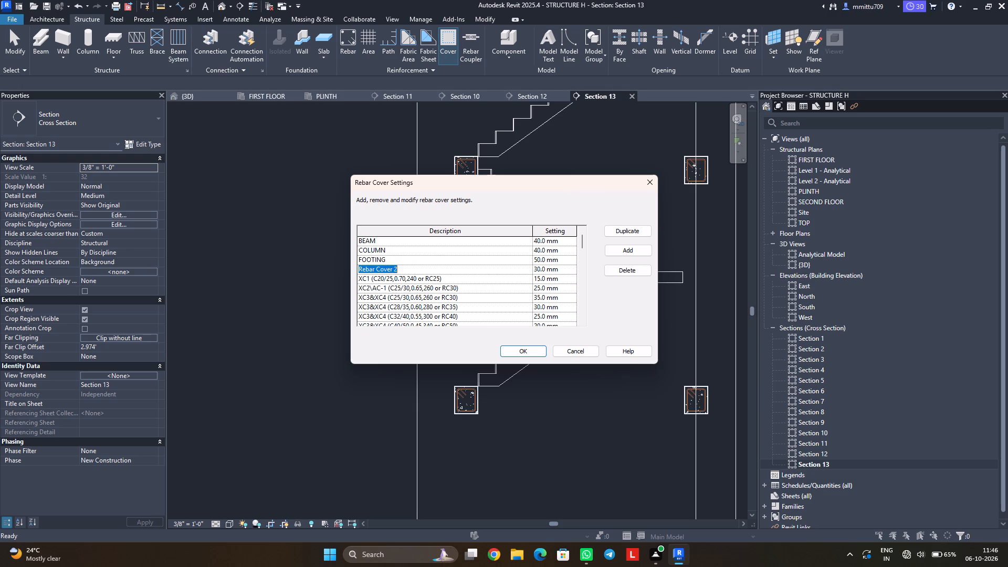
type("STAIR CASE")
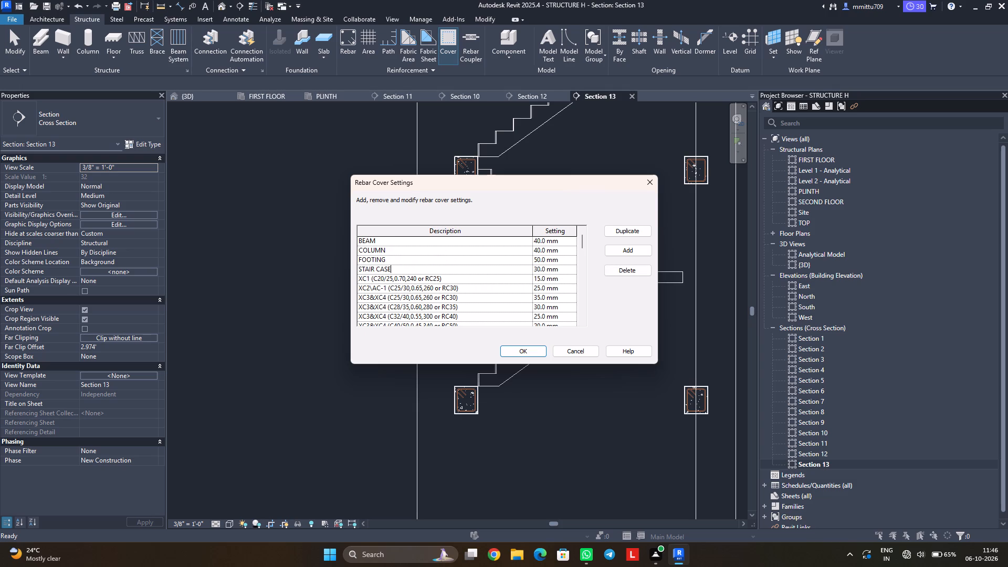
left_click(526, 349)
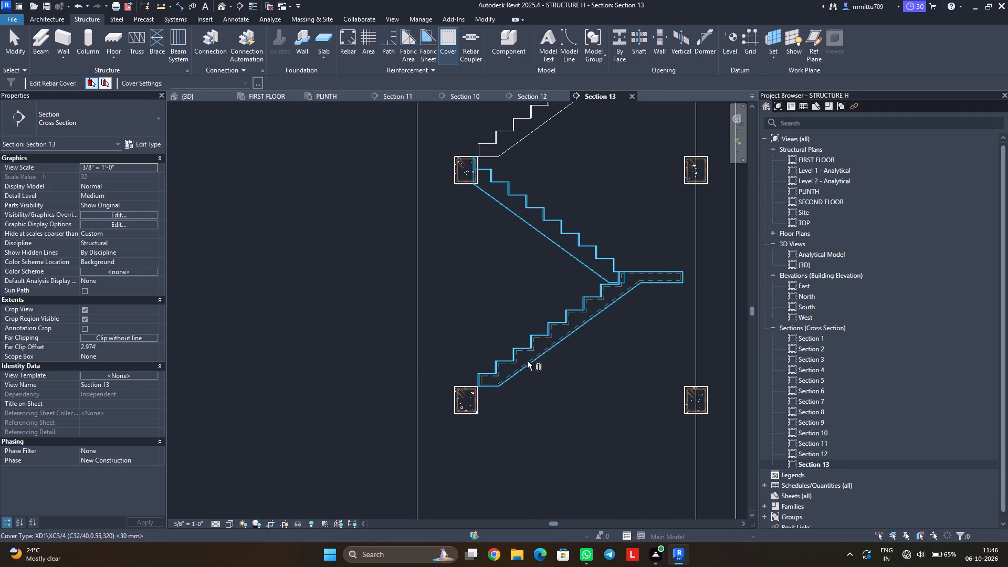
Assign the STAIR CASE <30 mm> rebar cover to the lower cast-in-place stair.
left_click(527, 361)
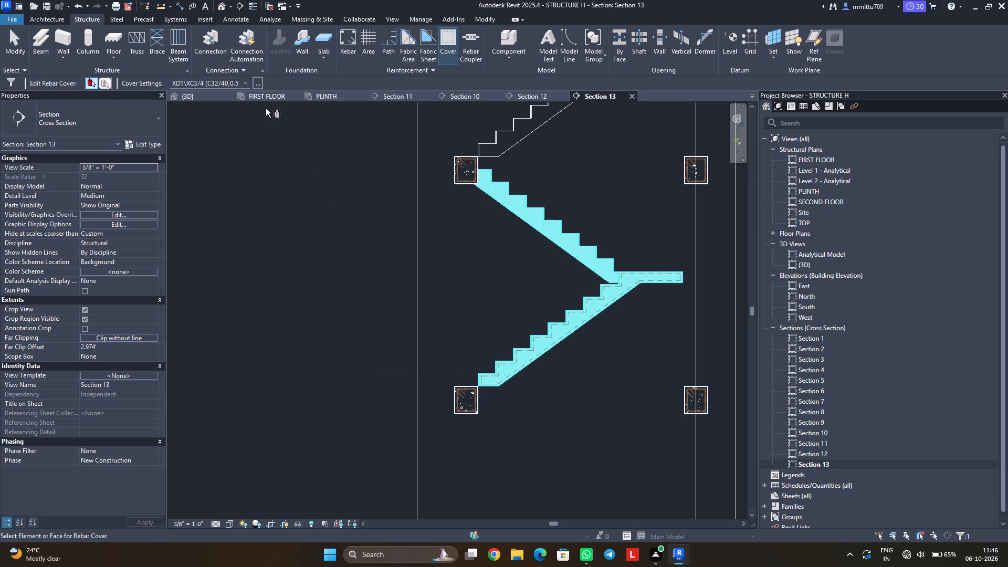
left_click(249, 83)
scroll(250, 114, "up", 4)
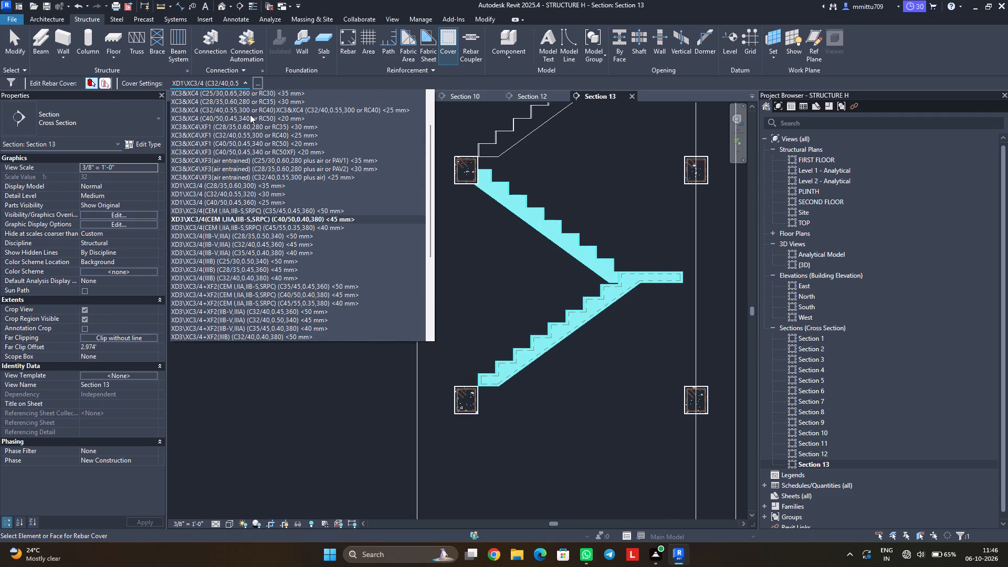
scroll(250, 114, "up", 3)
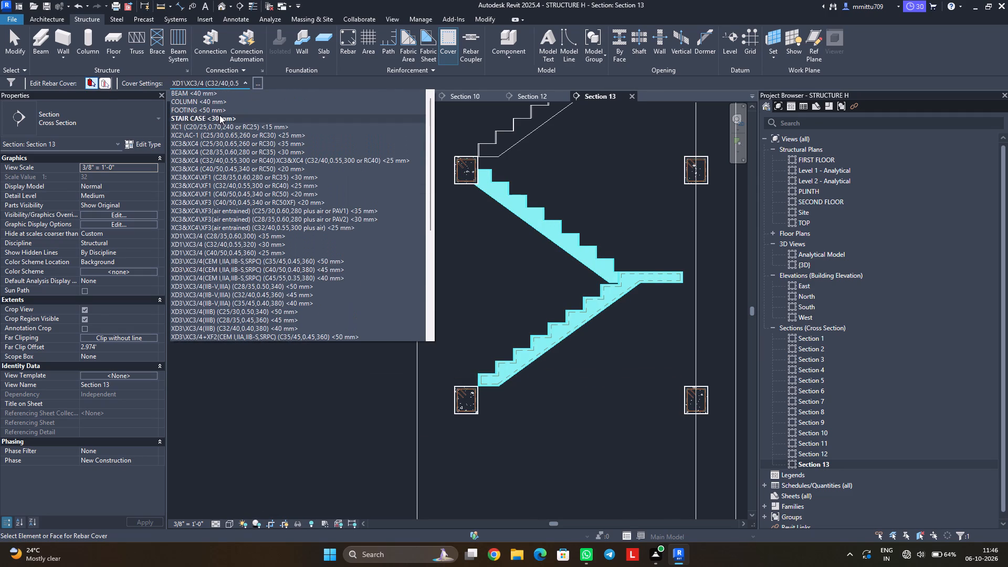
left_click(217, 115)
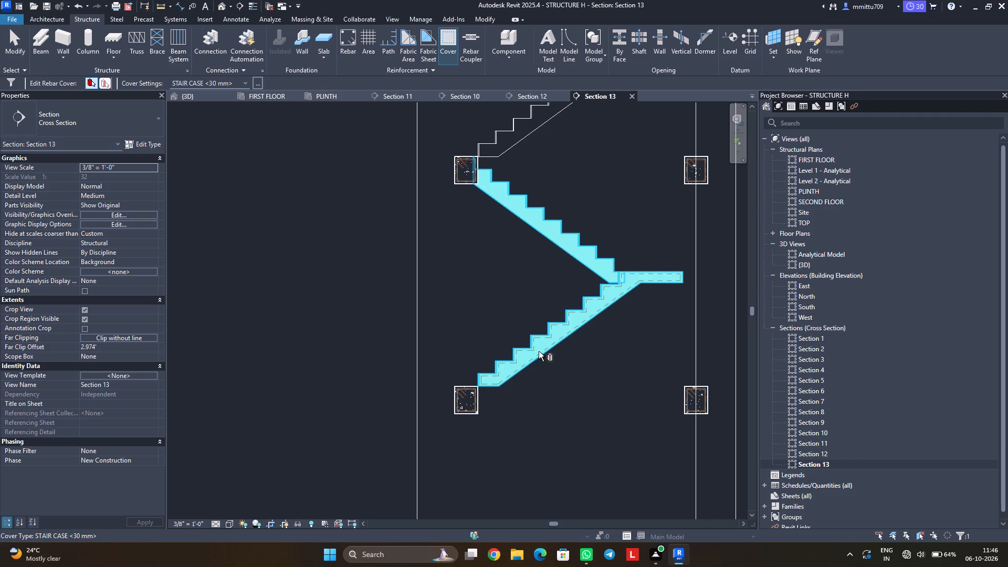
left_click(539, 351)
key("Escape")
key("Escape")
Examine both stair levels and their supporting beams in Section 13.
scroll(542, 358, "up", 5)
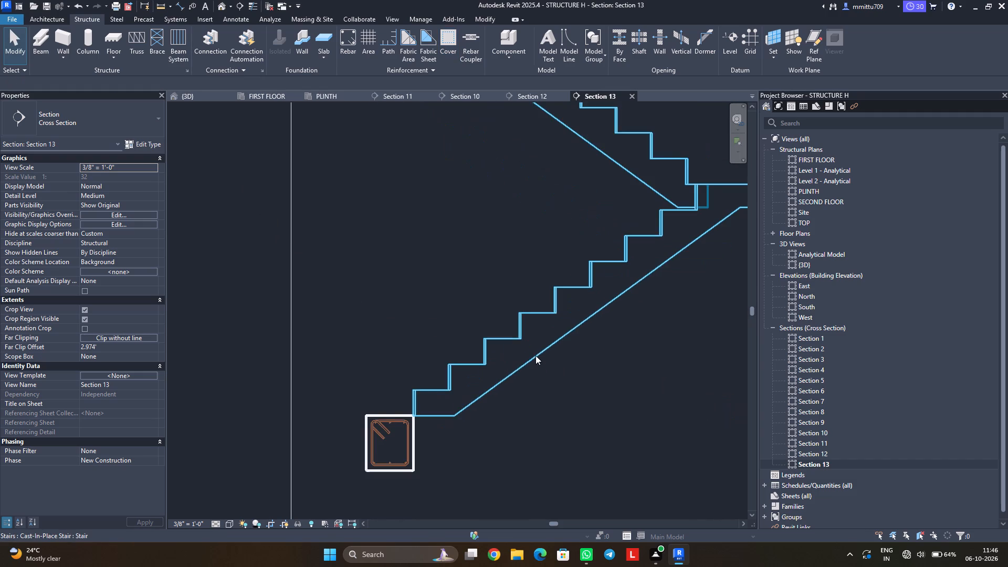
scroll(519, 362, "down", 4)
scroll(519, 362, "up", 1)
scroll(519, 362, "down", 1)
middle_click_drag(532, 348, 528, 356)
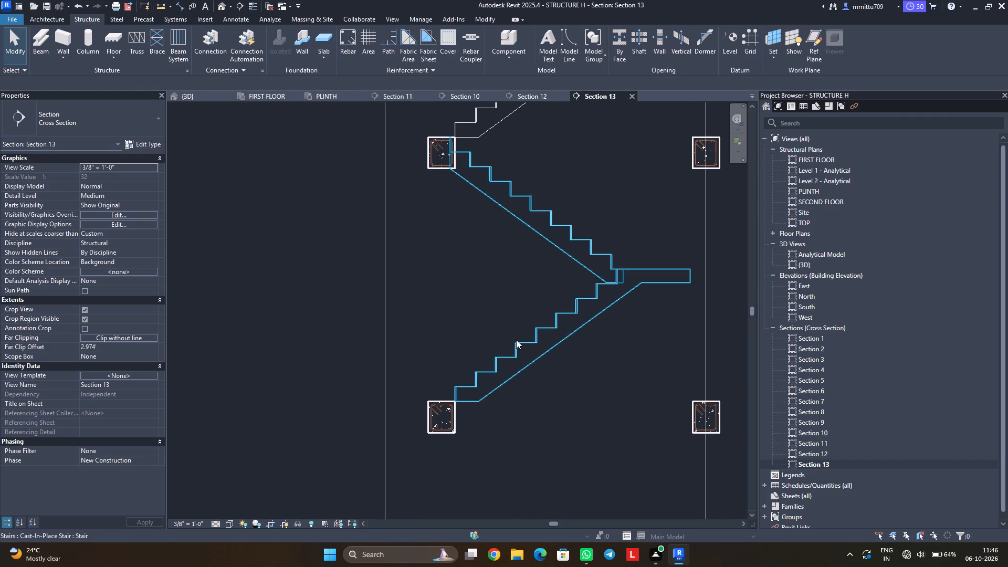
scroll(516, 339, "down", 8)
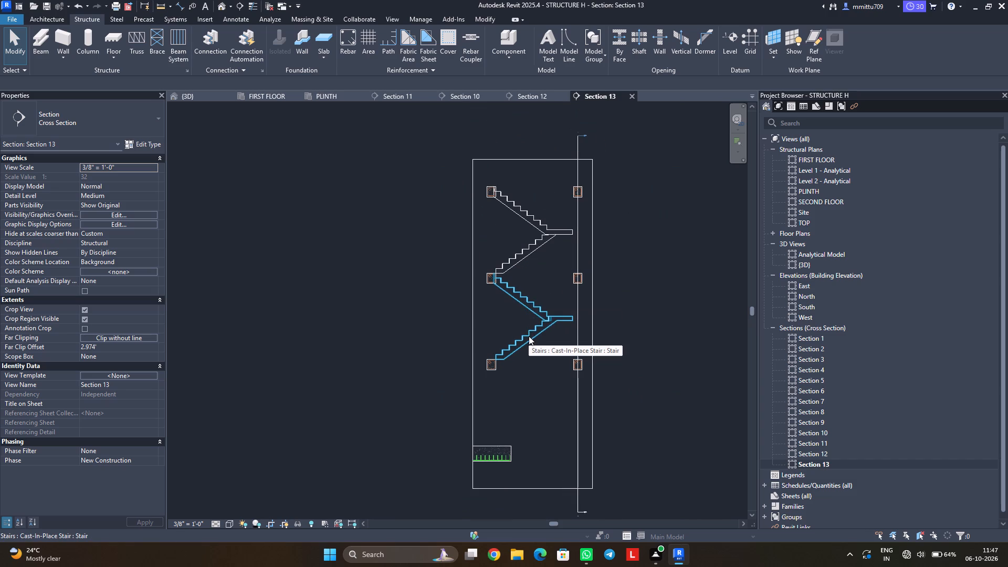
scroll(529, 336, "up", 2)
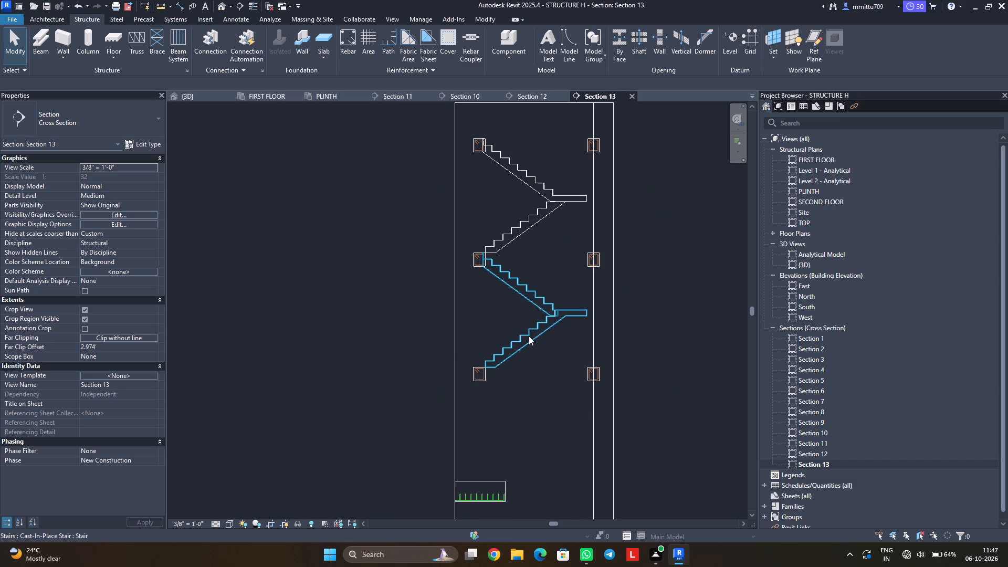
scroll(529, 336, "up", 2)
scroll(529, 336, "down", 1)
scroll(529, 336, "up", 2)
middle_click_drag(526, 339, 499, 362)
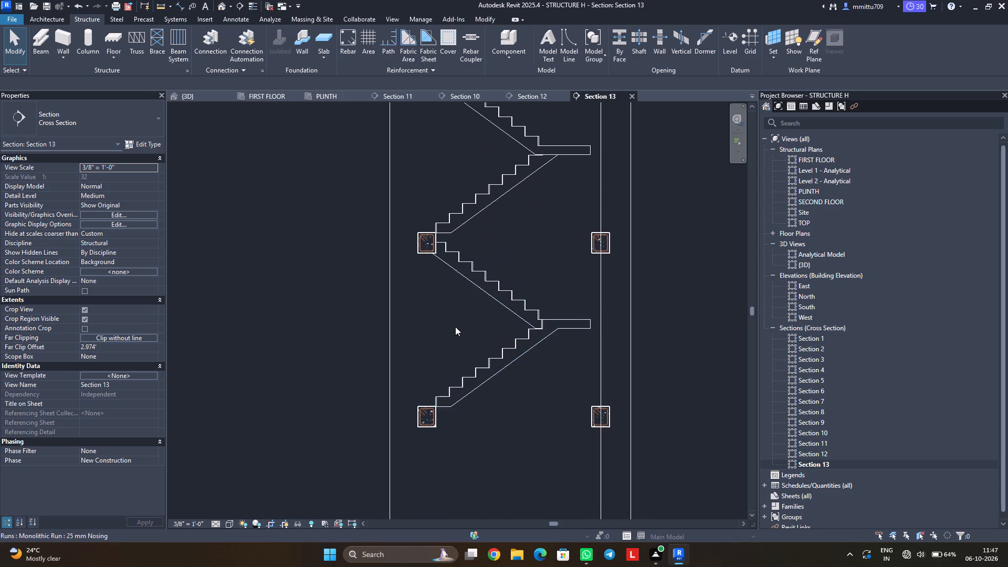
Start an H8 rebar sketch hosted by the lower stair with a horizontal segment about 0.705' long on the bottom cover line beside the plinth beam.
left_click(351, 37)
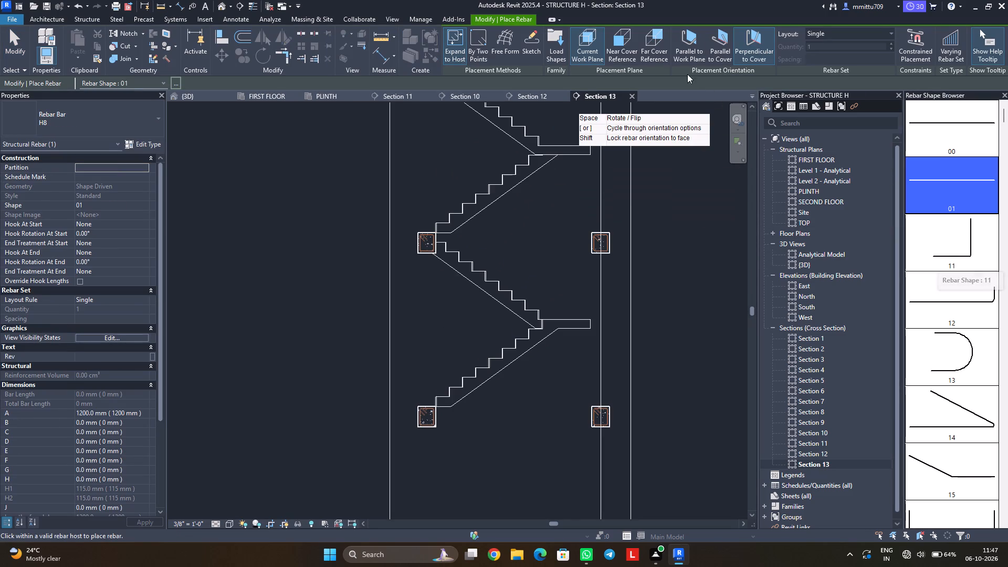
left_click(526, 37)
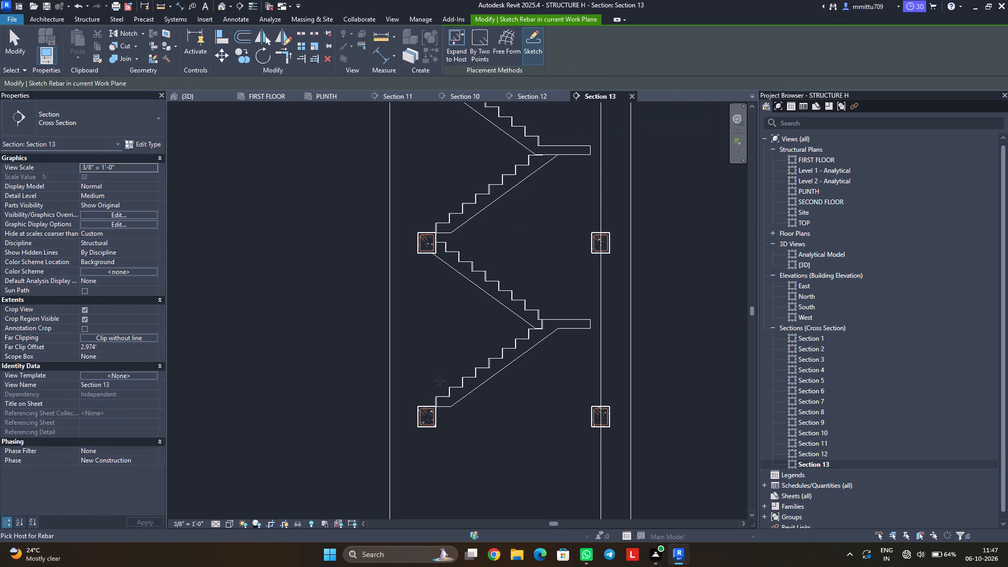
left_click(442, 407)
scroll(442, 403, "up", 1)
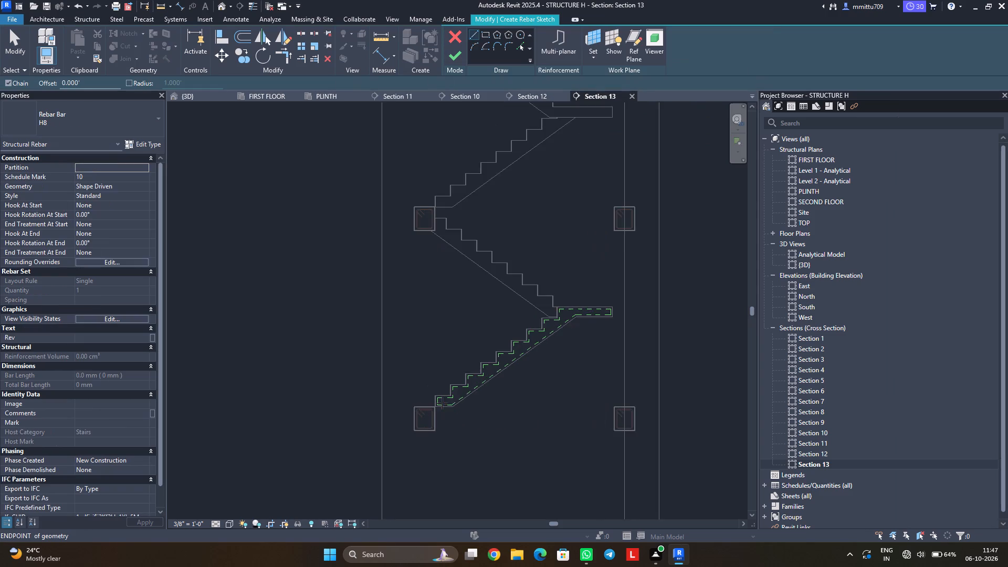
scroll(442, 403, "up", 3)
scroll(442, 403, "down", 1)
scroll(442, 403, "up", 1)
scroll(442, 403, "down", 1)
scroll(442, 403, "up", 3)
scroll(442, 403, "down", 1)
scroll(442, 403, "up", 11)
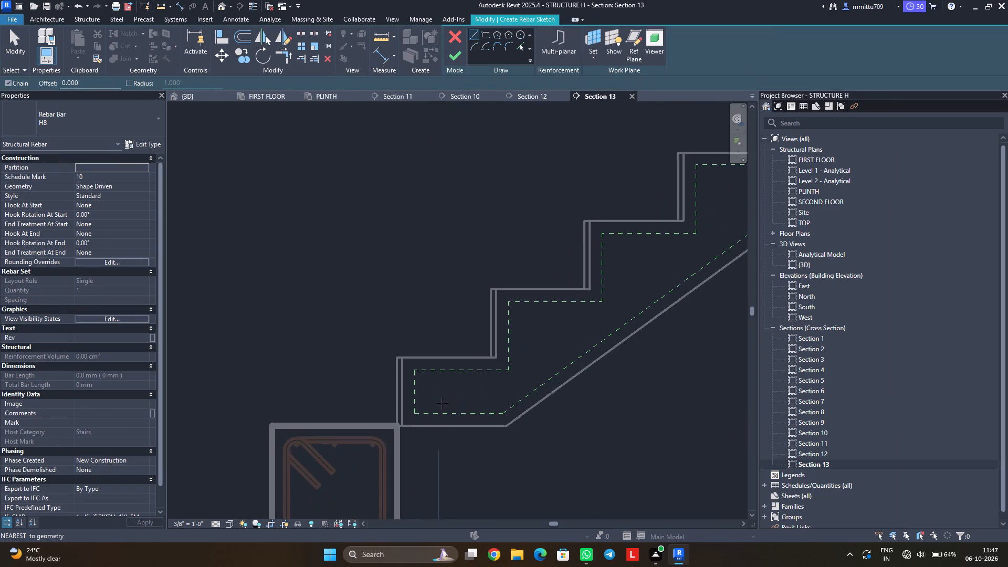
scroll(442, 403, "up", 2)
left_click(396, 418)
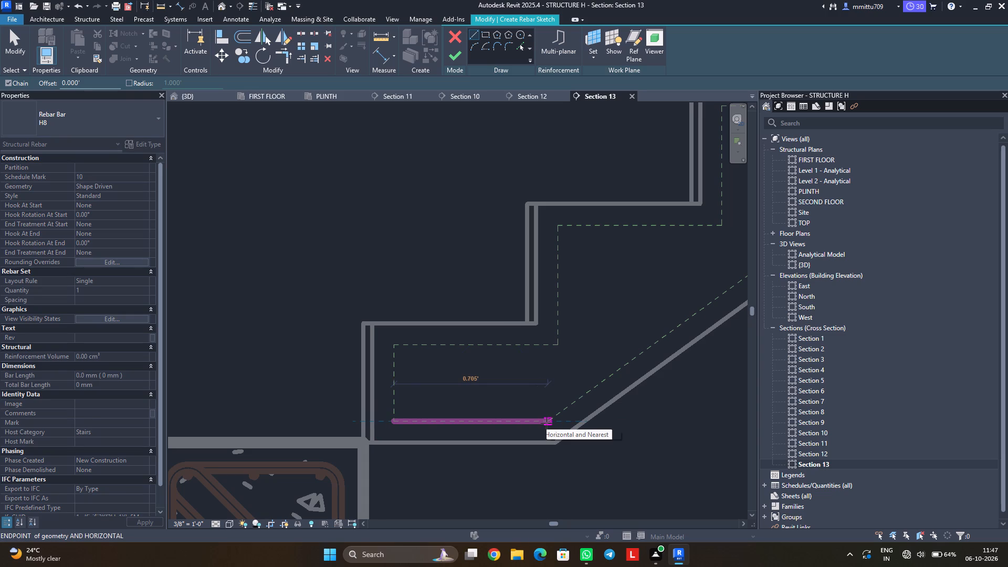
left_click(547, 423)
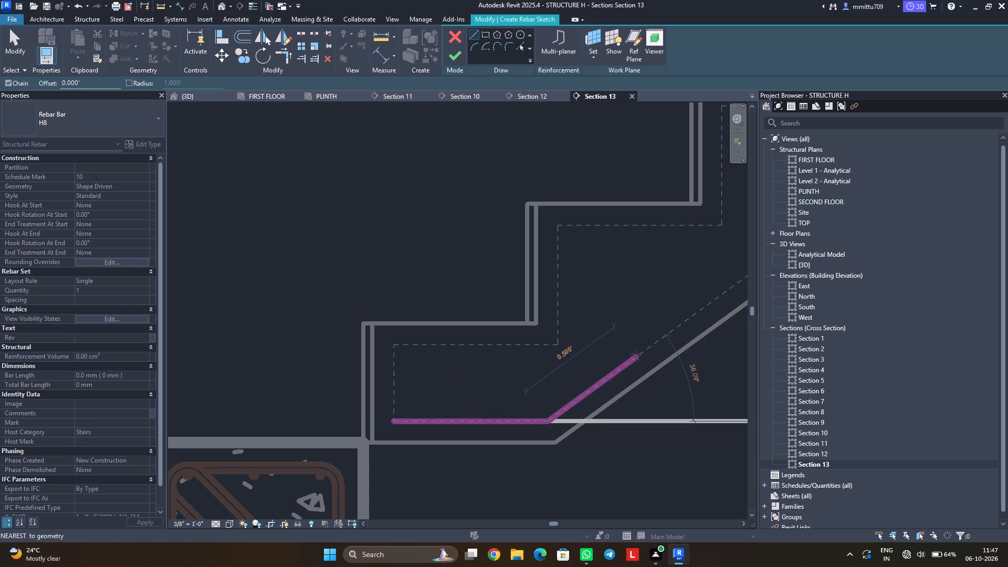
Draw the bar's sloped segment along the flight's bottom cover line up to the top cover line of the landing.
middle_click_drag(636, 354, 418, 433)
middle_click_drag(621, 295, 360, 439)
scroll(360, 439, "up", 1)
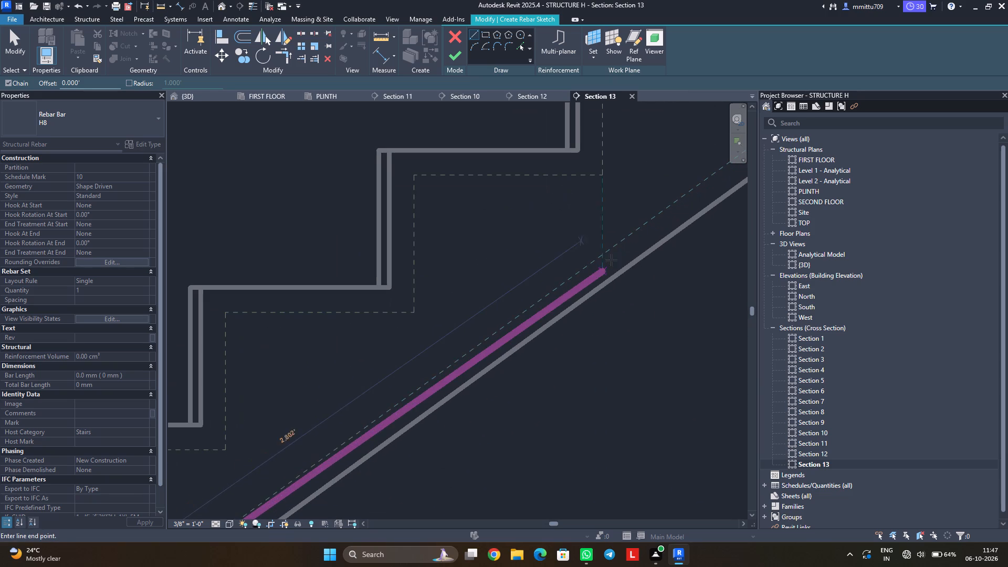
middle_click_drag(618, 237, 350, 415)
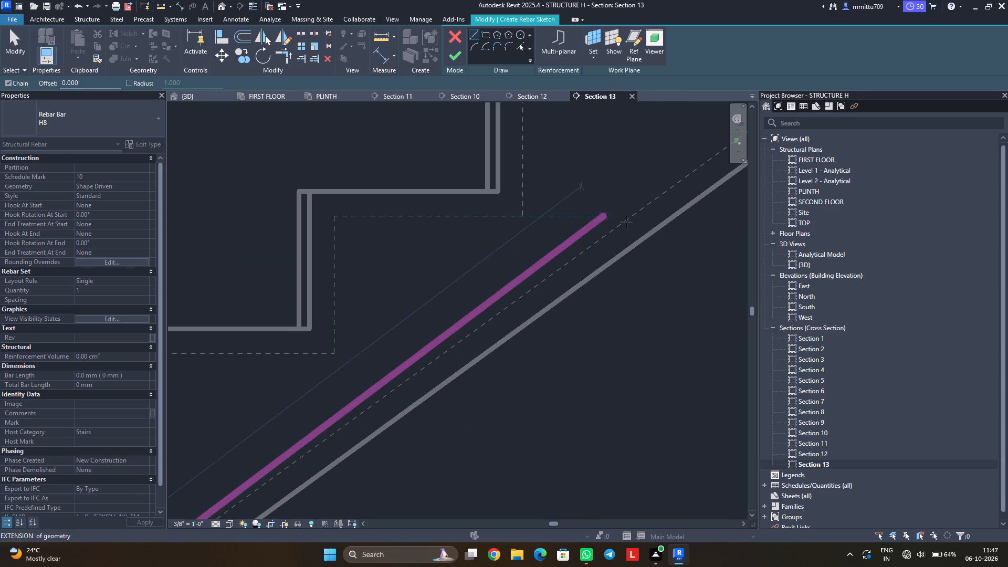
middle_click_drag(632, 223, 351, 416)
scroll(509, 314, "down", 7)
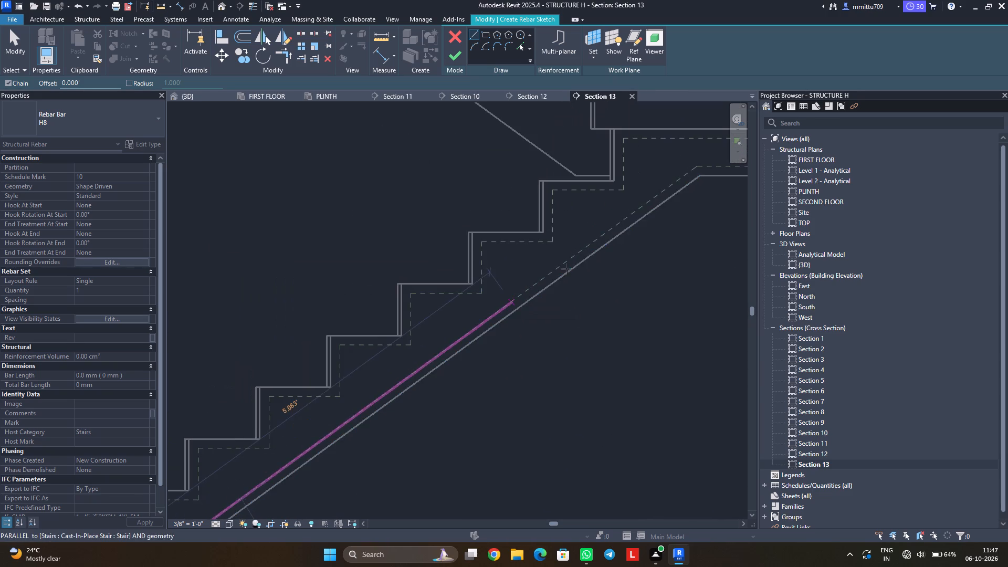
middle_click_drag(596, 247, 386, 396)
scroll(386, 396, "up", 1)
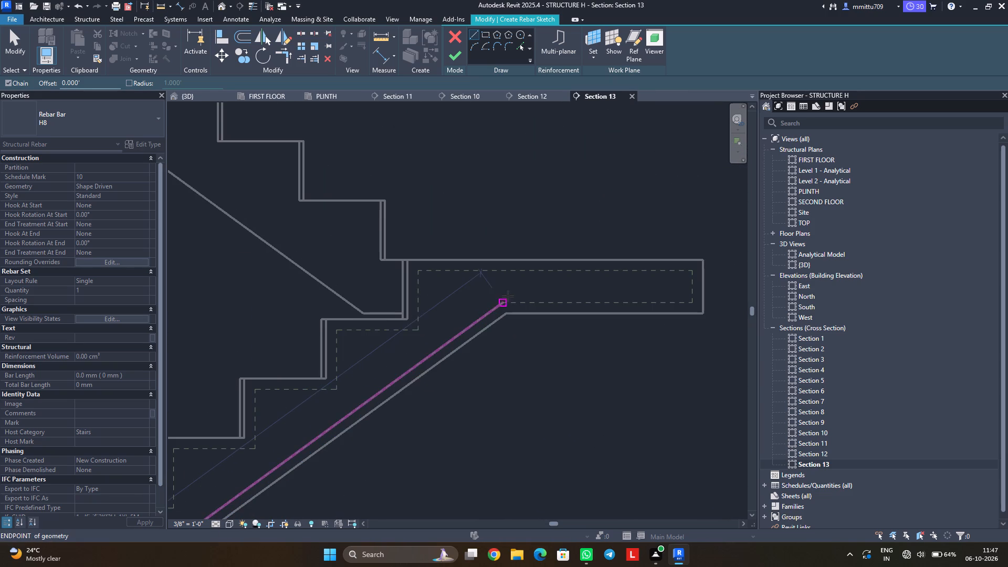
scroll(525, 280, "up", 1)
scroll(525, 280, "down", 1)
scroll(525, 280, "up", 3)
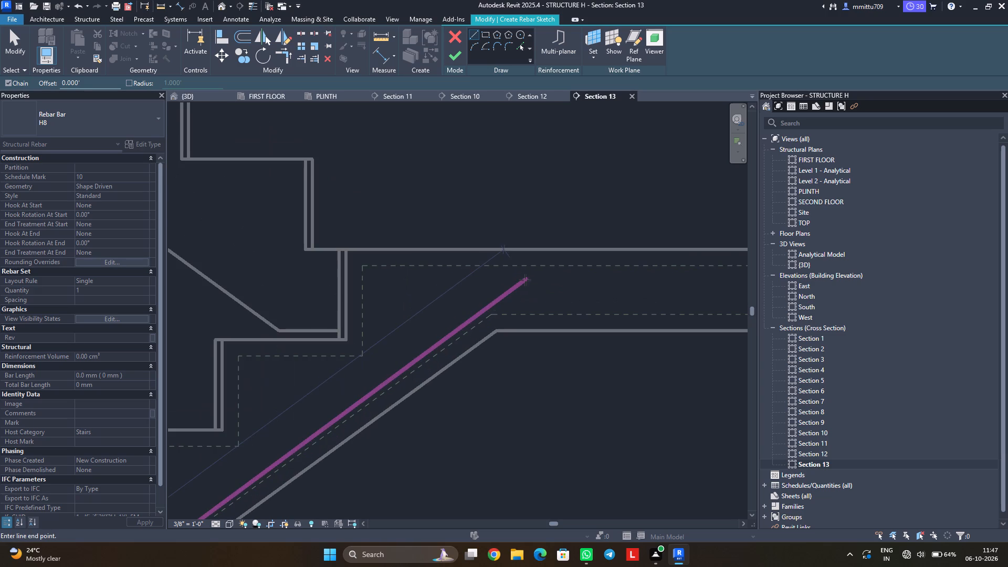
left_click(559, 271)
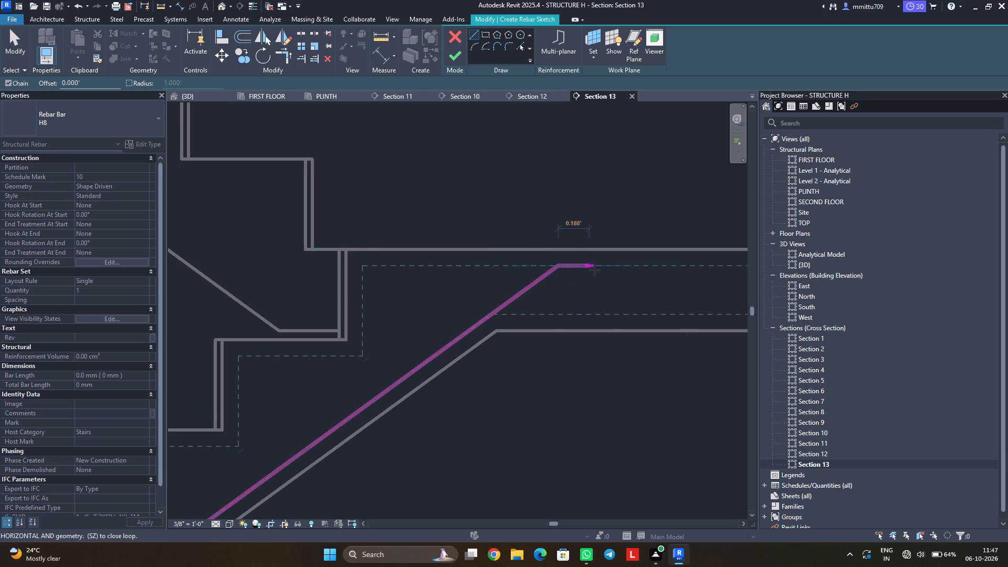
Extend the bar horizontally along the landing's top cover line to its end cover, and finish the rebar sketch.
middle_click_drag(656, 270, 498, 283)
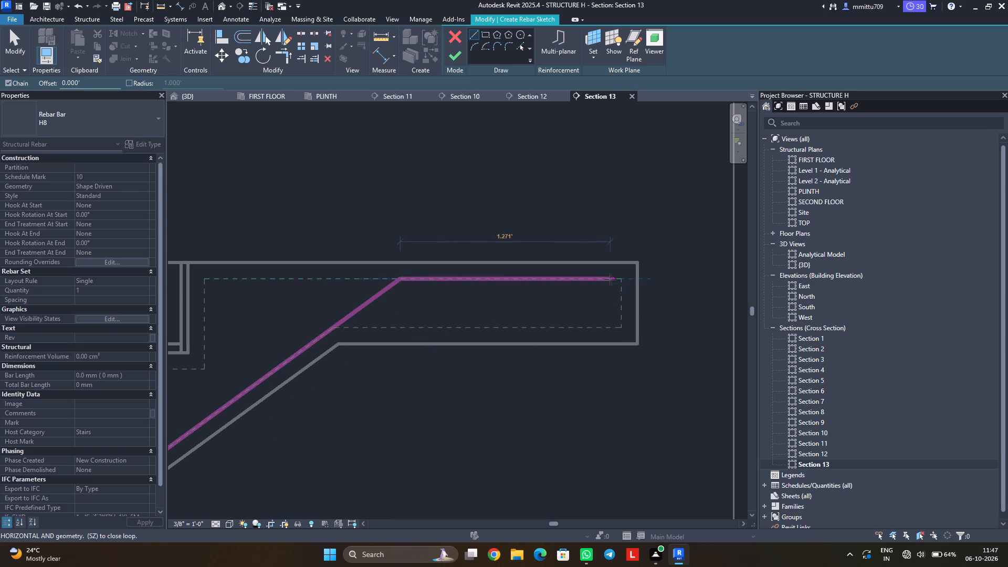
left_click(617, 279)
key("Escape")
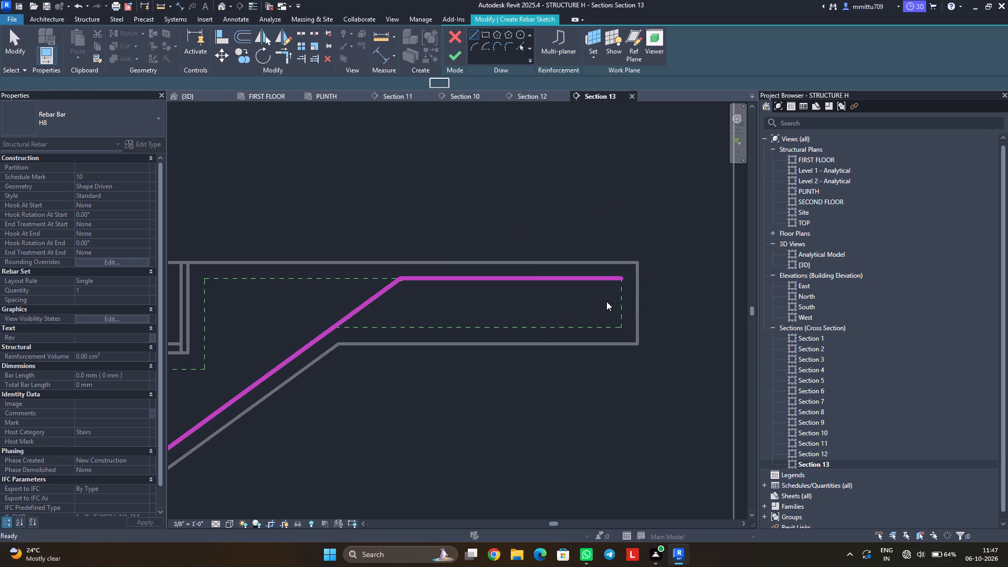
key("Escape")
left_click(455, 56)
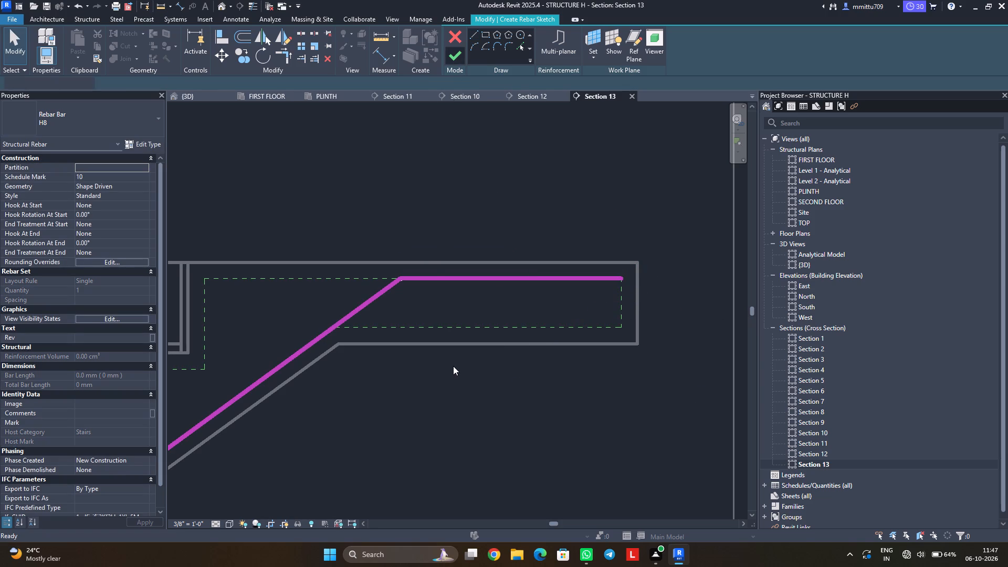
scroll(453, 366, "down", 9)
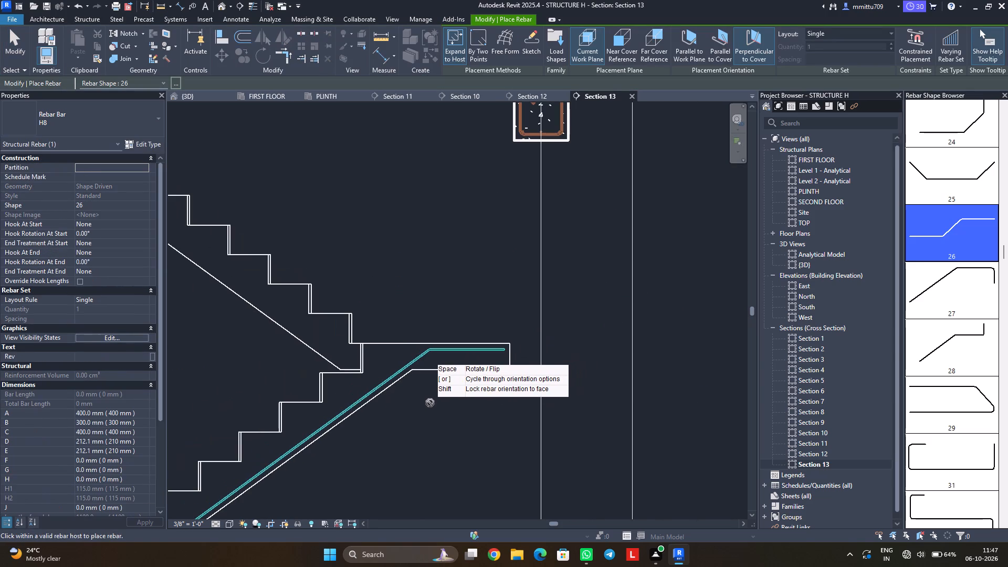
key("Escape")
key("Escape")
Change the bent bar in the lower flight to rebar type H16.
middle_click_drag(376, 422, 444, 369)
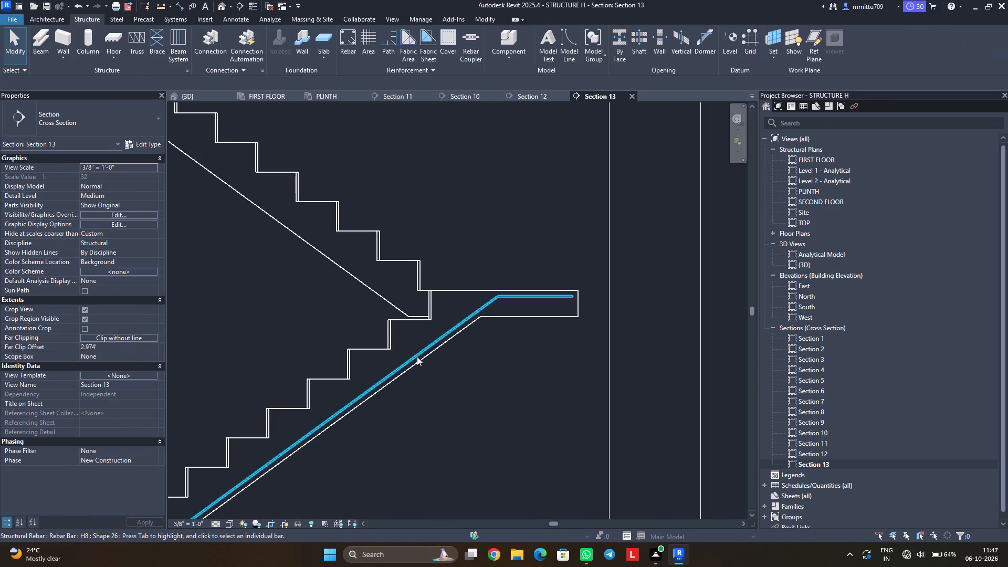
left_click(417, 356)
left_click(78, 117)
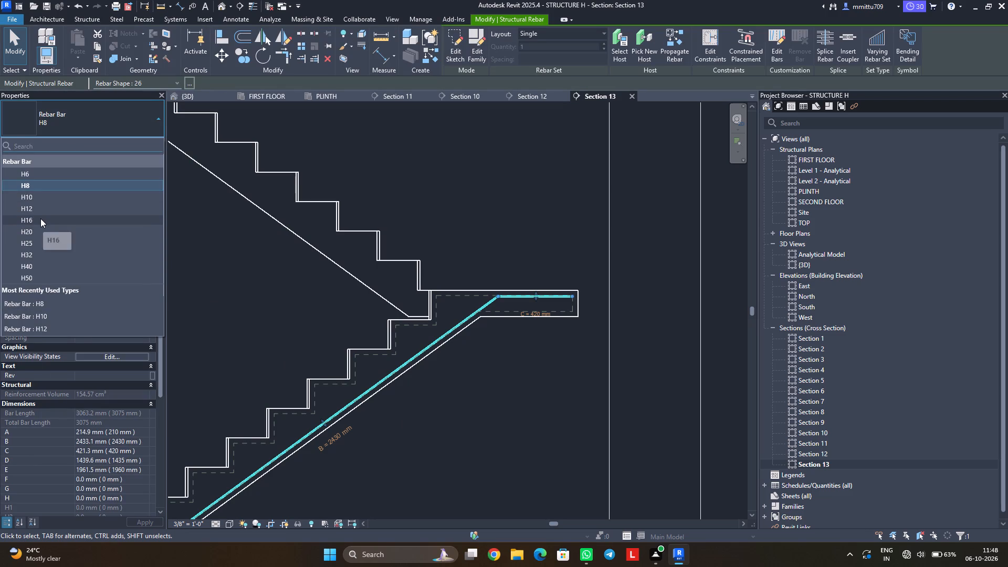
left_click(40, 218)
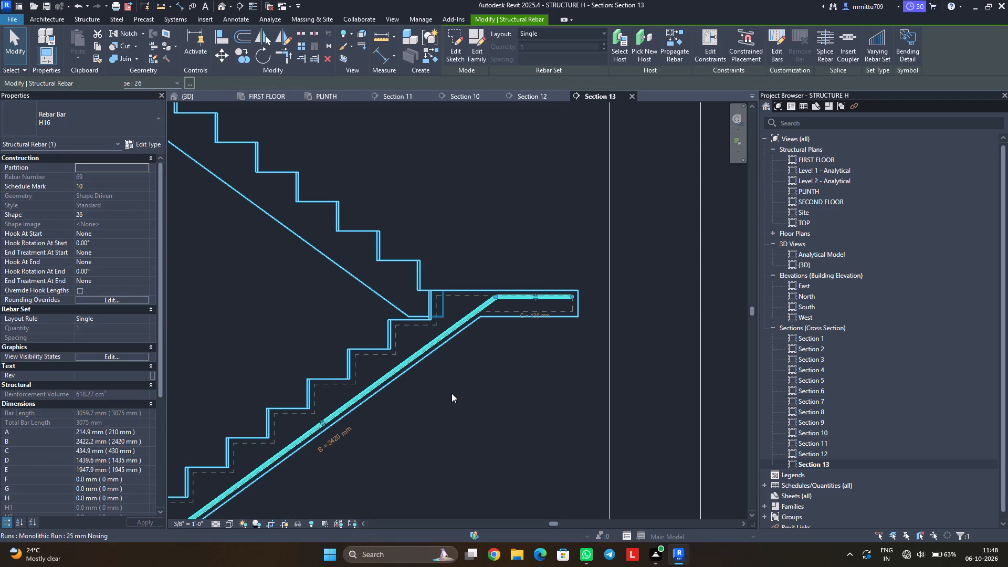
left_click(451, 393)
Set the H16 stair bar's layout to Maximum Spacing with a spacing of 6".
scroll(367, 438, "down", 2)
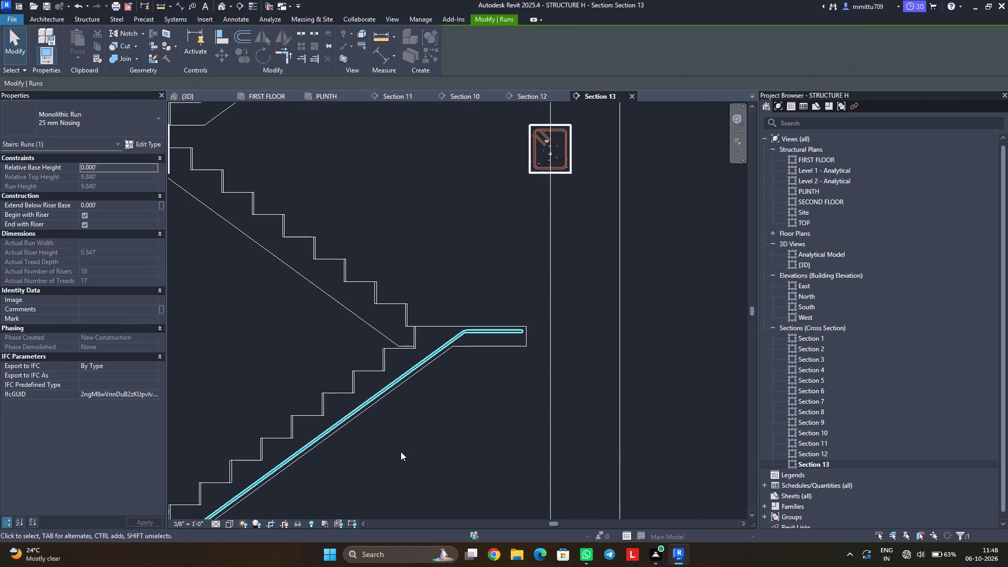
middle_click_drag(398, 451, 448, 415)
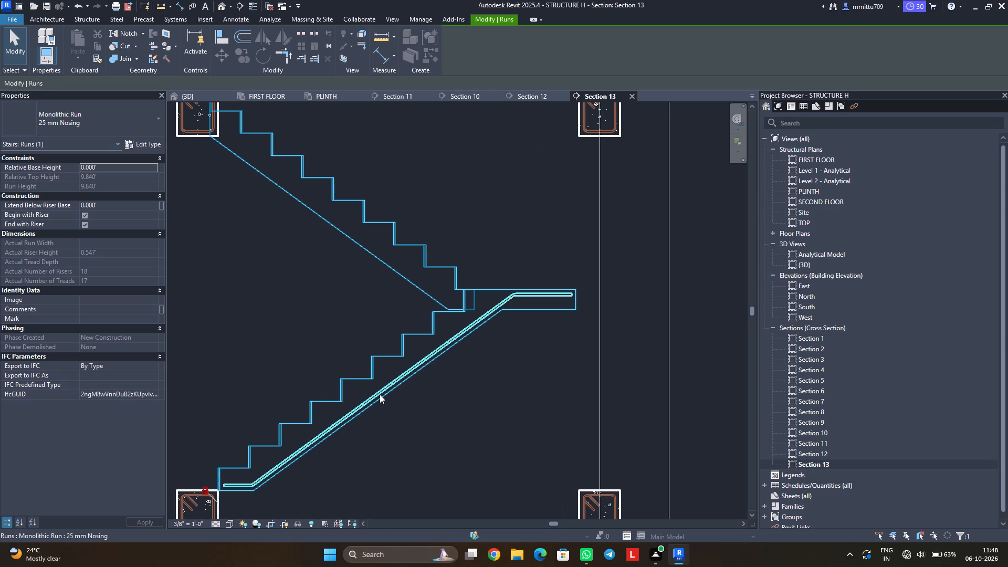
left_click(413, 410)
left_click(388, 386)
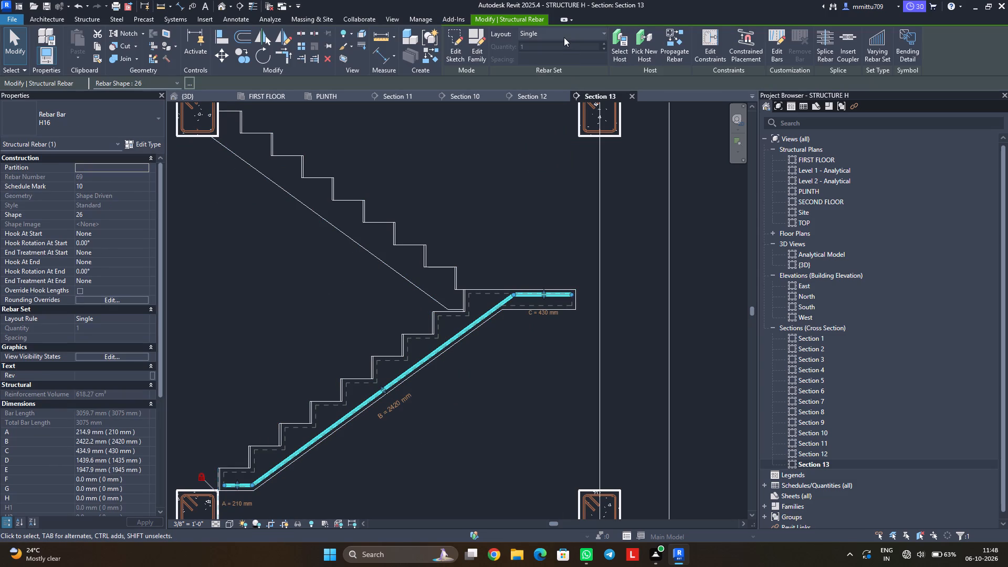
left_click(564, 37)
left_click(562, 65)
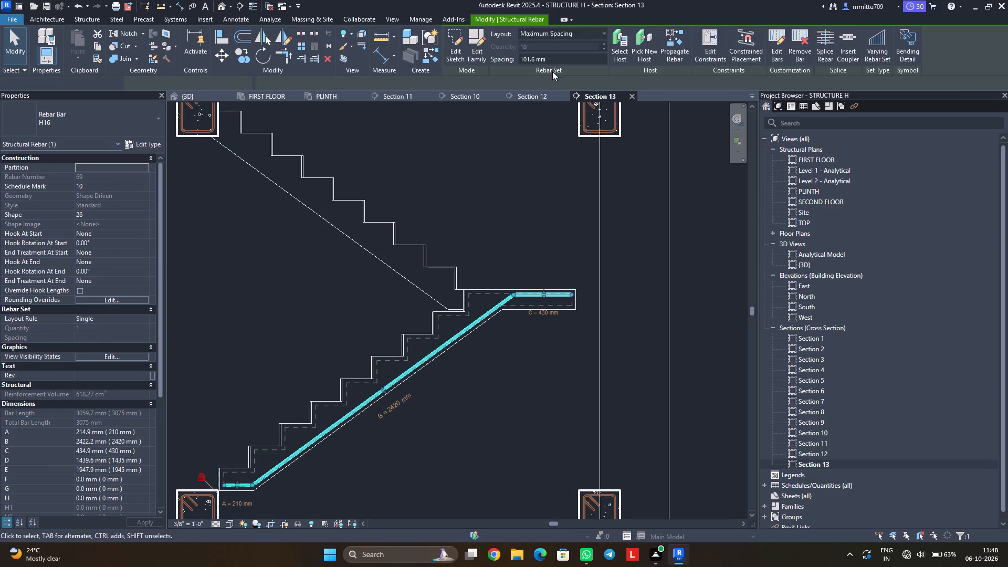
left_click(559, 60)
type("6\"")
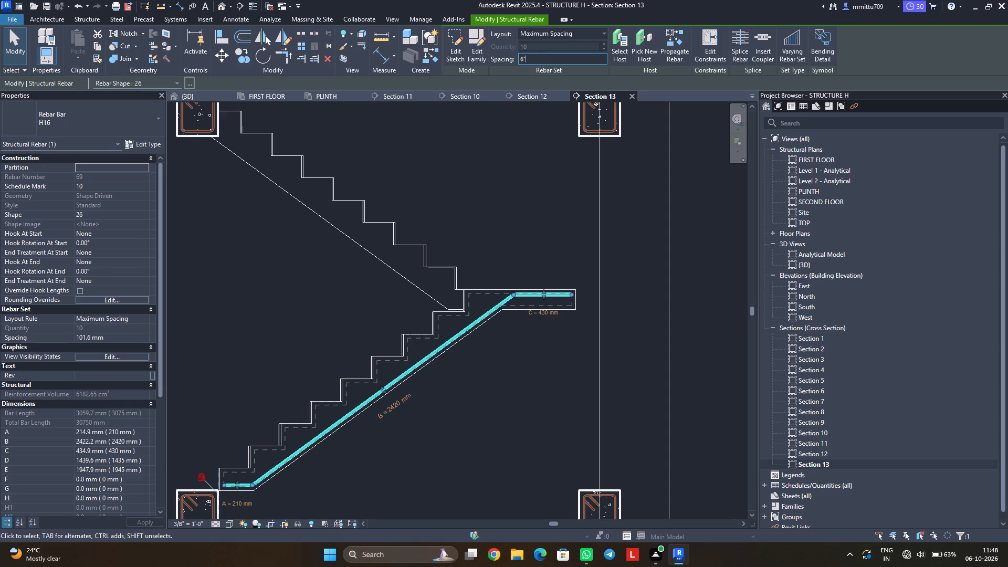
key("Return")
left_click(543, 407)
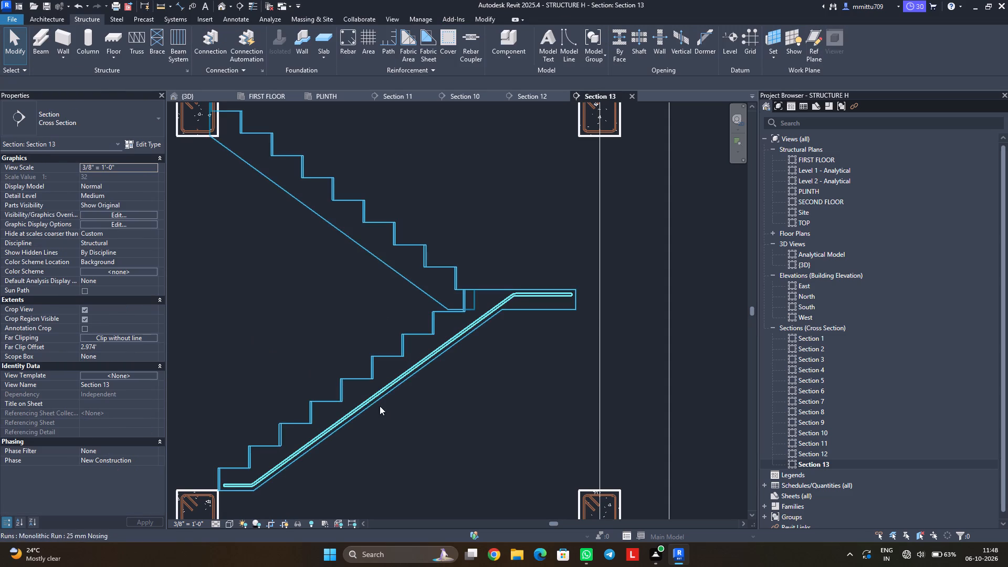
Show the H16 stair bar set unobscured in the {3D} view through its view visibility states.
left_click(366, 401)
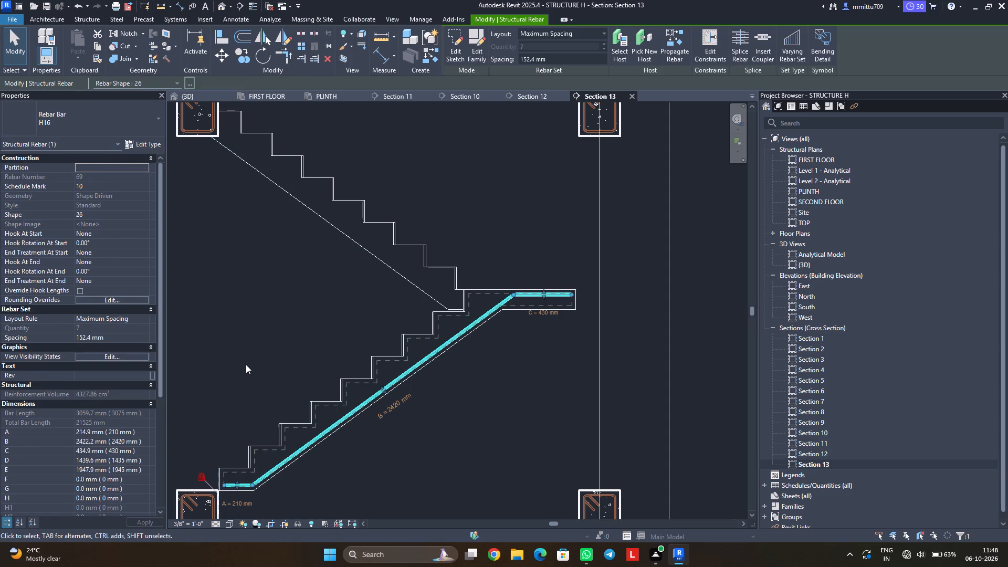
type("SA")
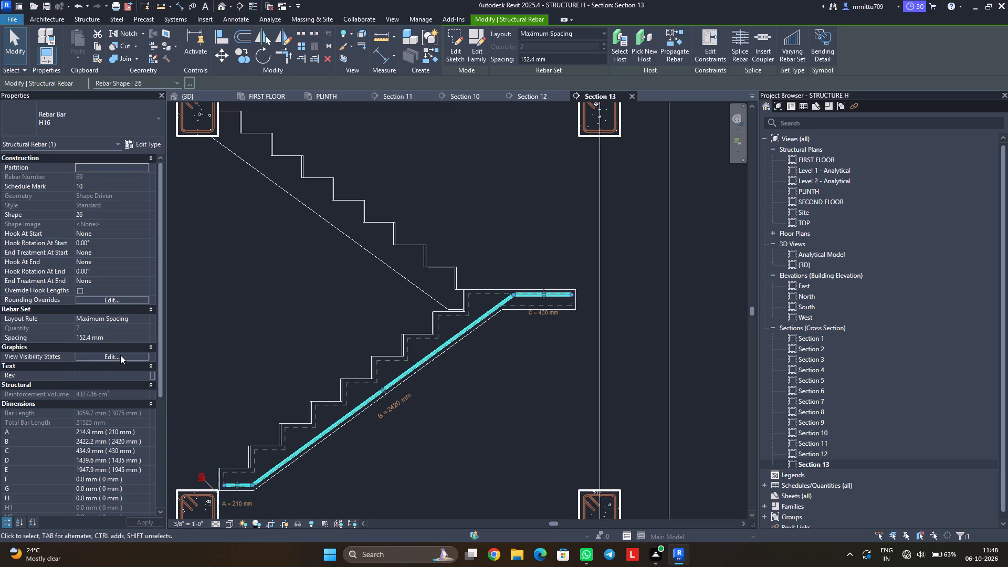
left_click(120, 355)
left_click(589, 250)
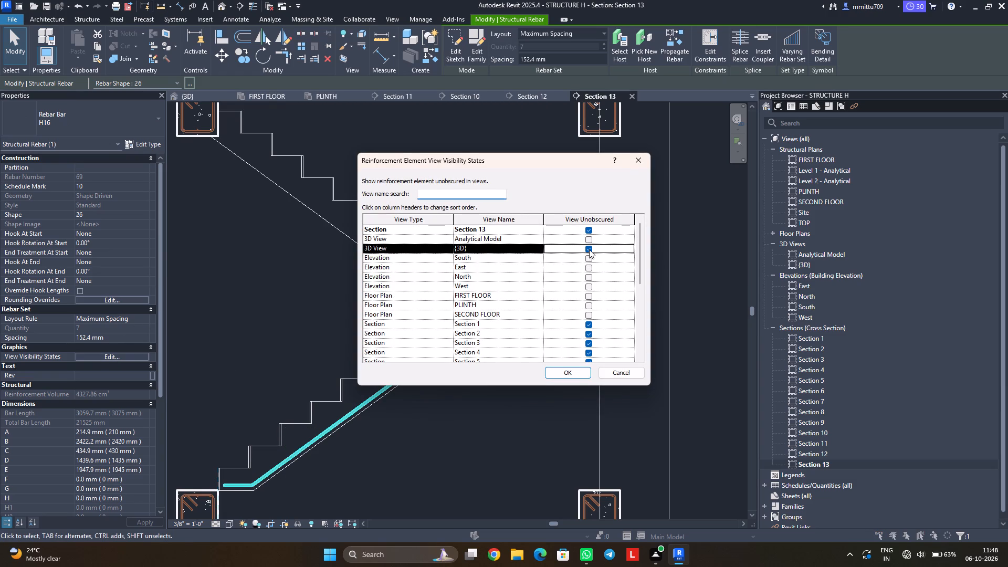
left_click(578, 373)
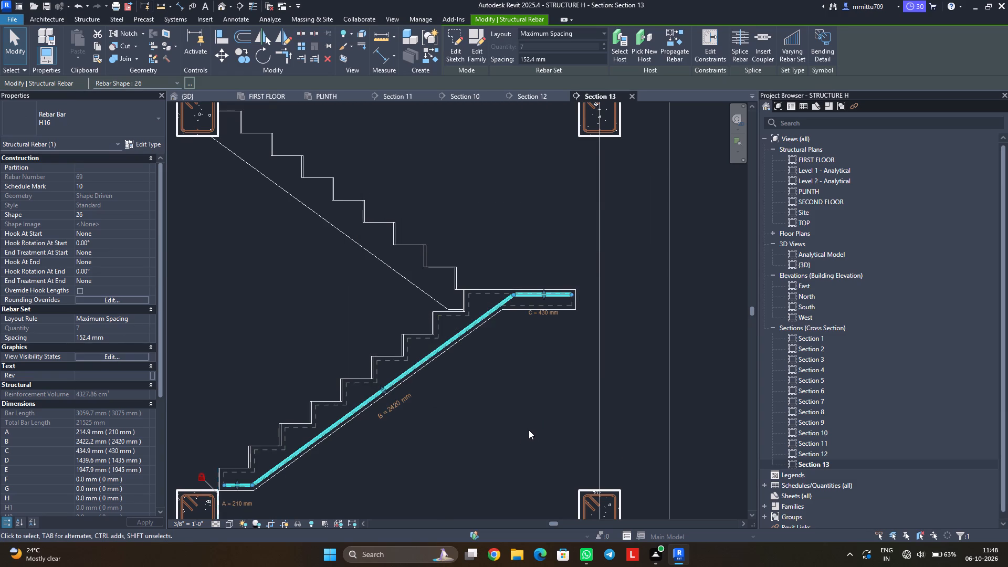
left_click(529, 430)
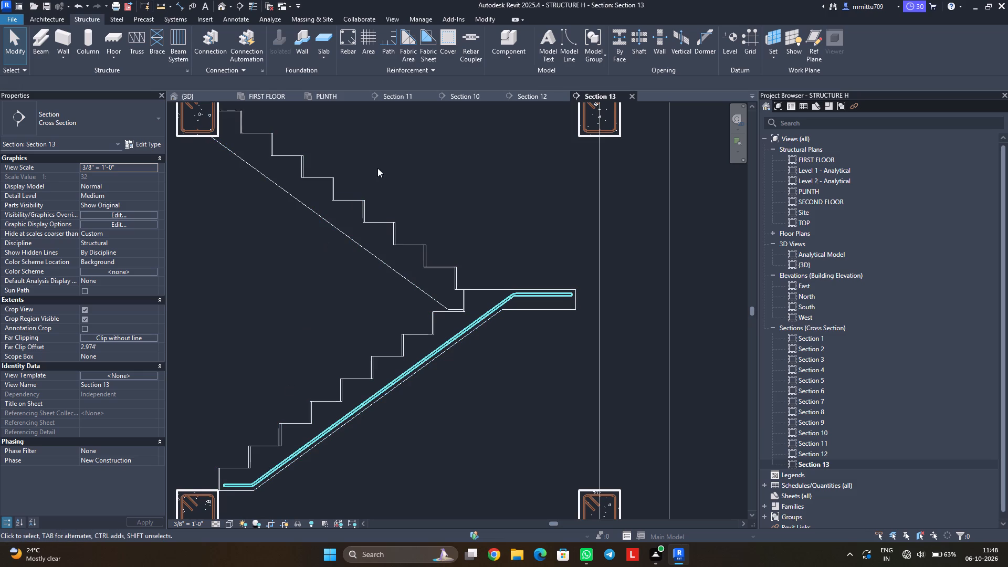
Start an H8 rebar sketch hosted by the lower stair with a 0.750' horizontal segment on the bottom step's top cover line.
left_click(344, 50)
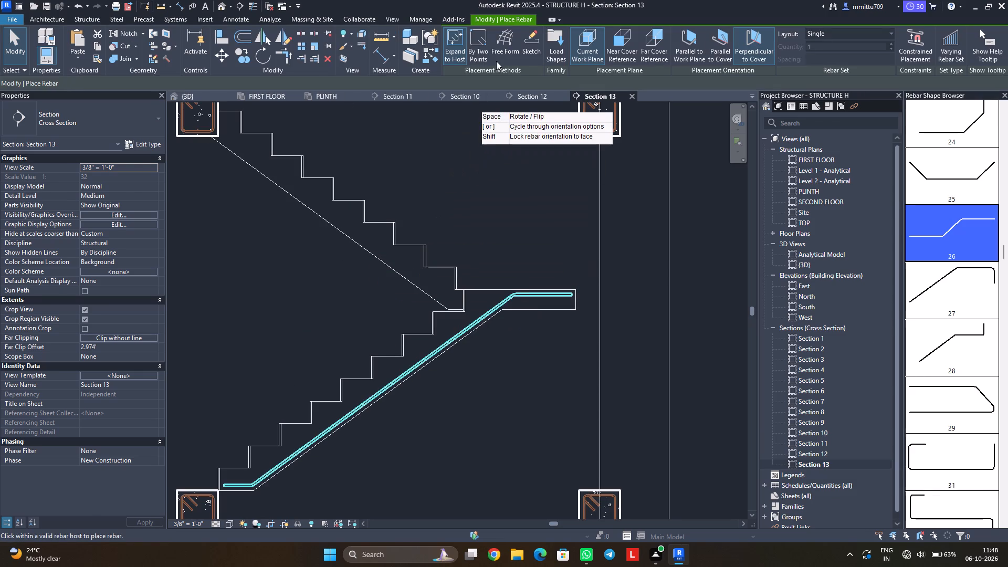
left_click(528, 32)
left_click(421, 373)
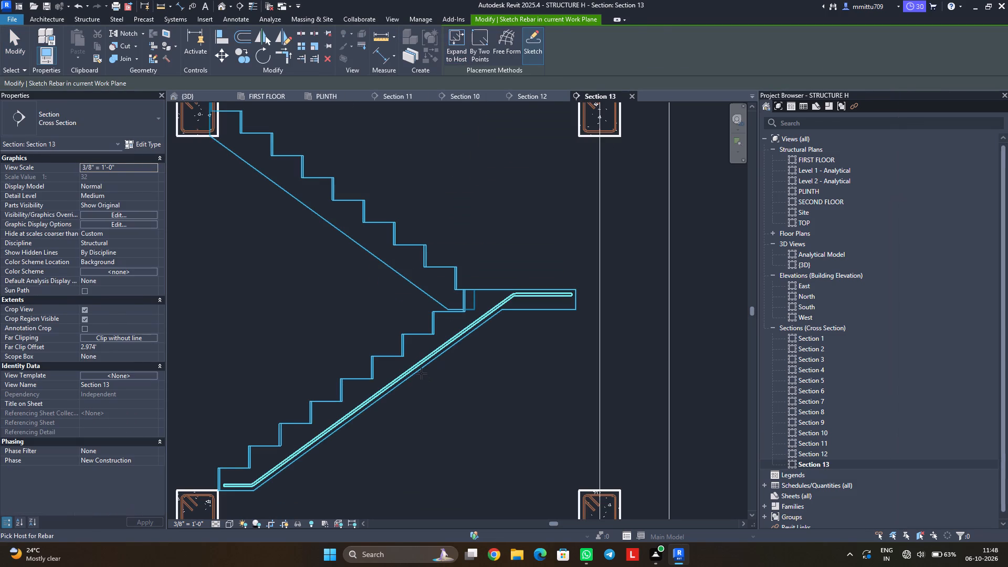
middle_click_drag(311, 451, 397, 395)
scroll(300, 424, "up", 4)
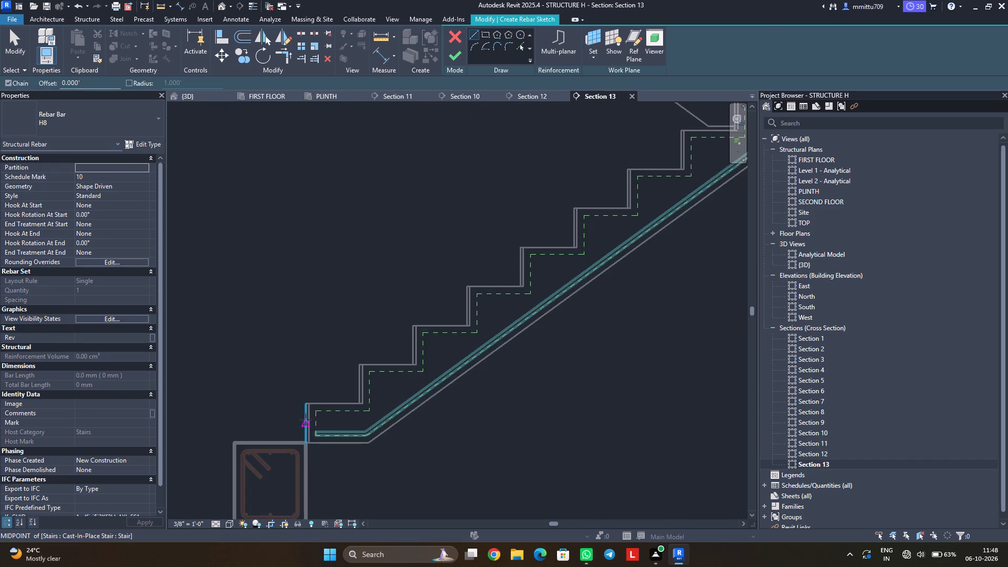
scroll(306, 419, "up", 5)
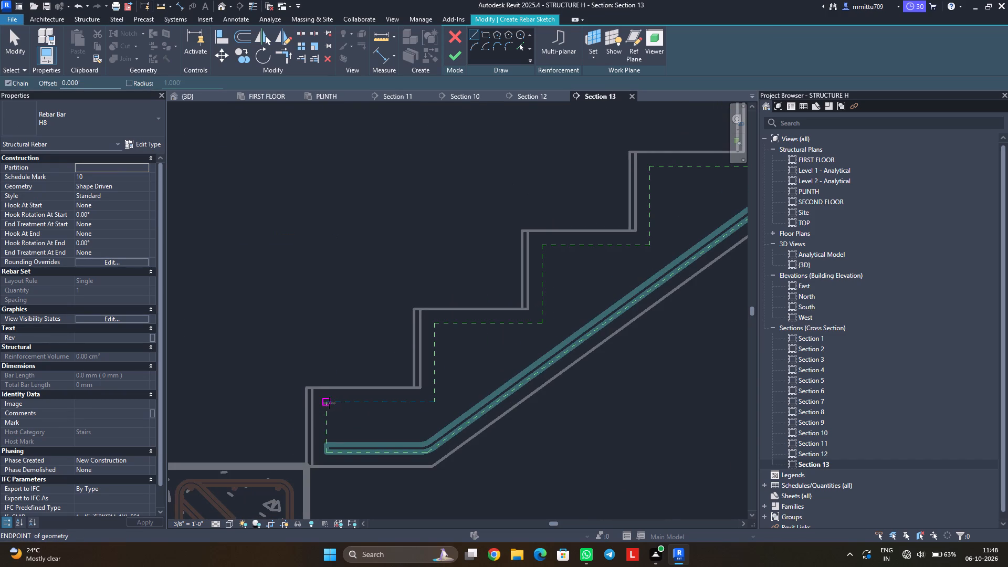
left_click(329, 403)
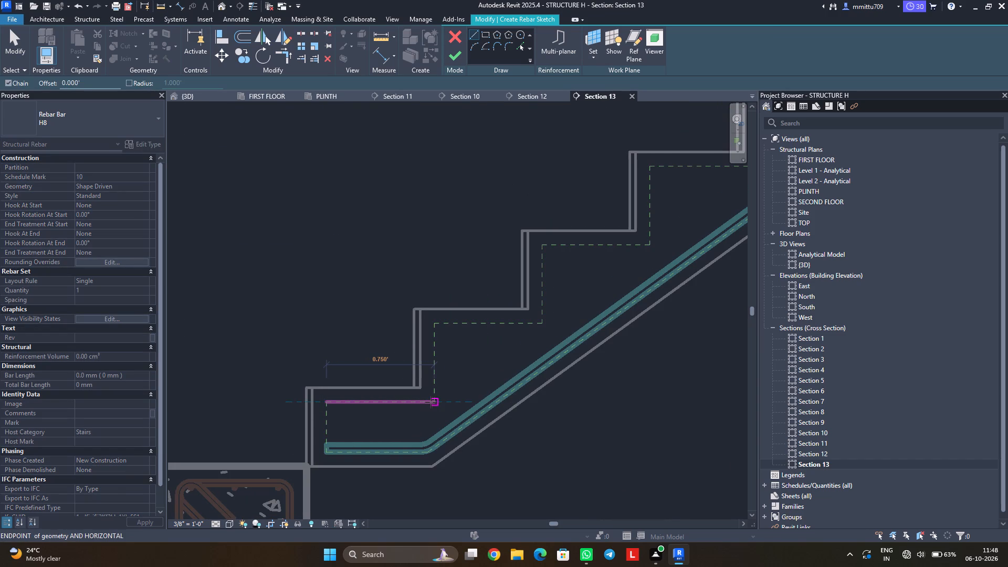
left_click(431, 402)
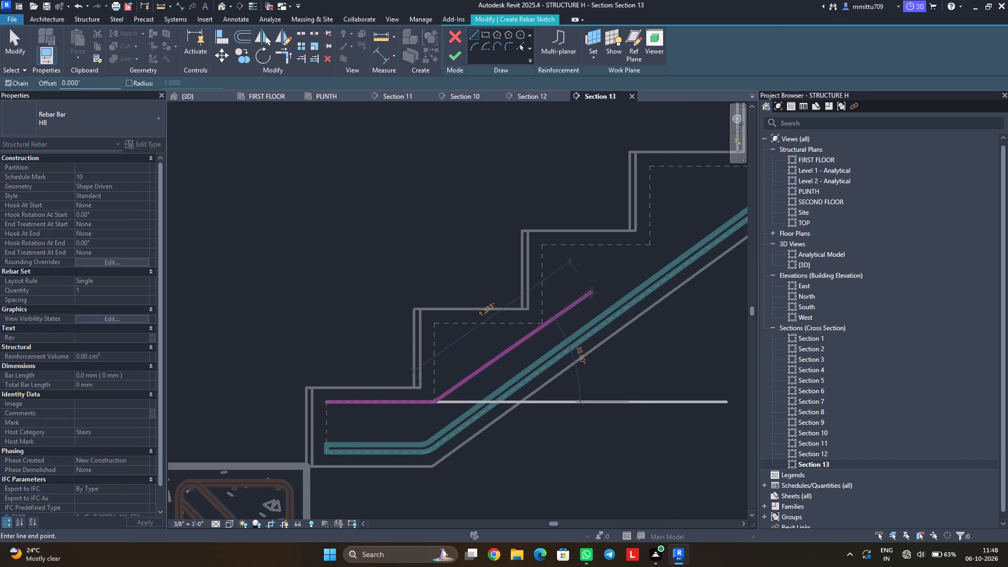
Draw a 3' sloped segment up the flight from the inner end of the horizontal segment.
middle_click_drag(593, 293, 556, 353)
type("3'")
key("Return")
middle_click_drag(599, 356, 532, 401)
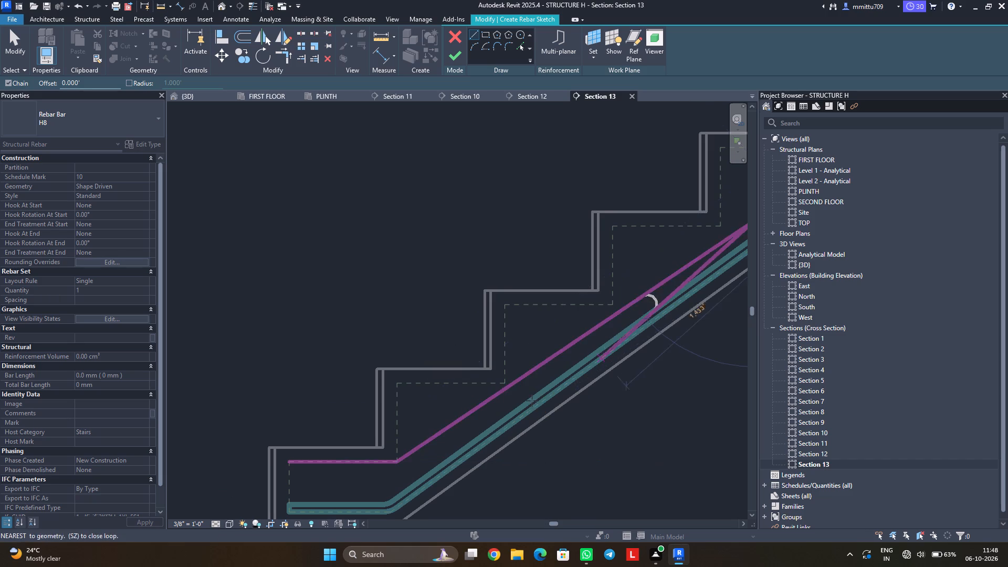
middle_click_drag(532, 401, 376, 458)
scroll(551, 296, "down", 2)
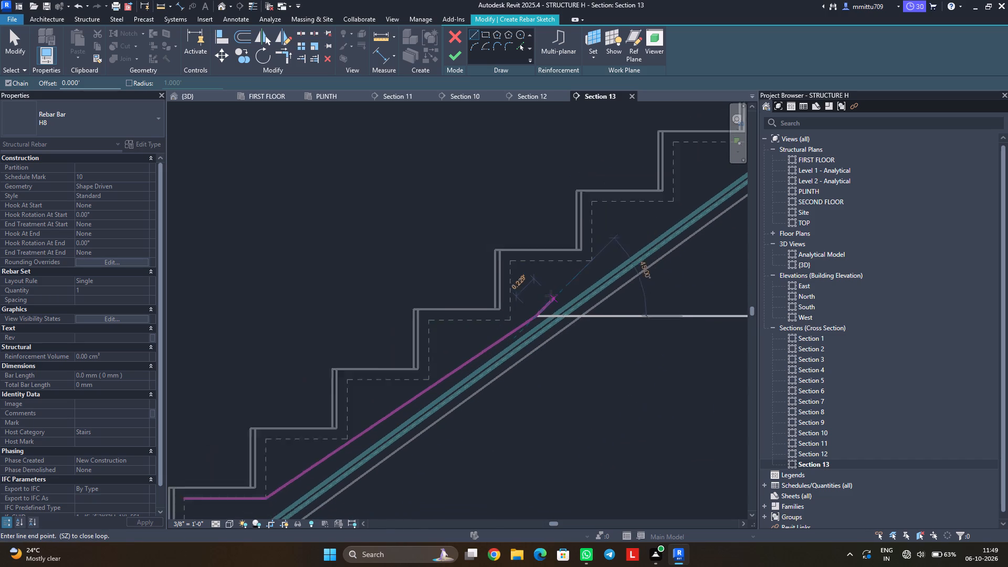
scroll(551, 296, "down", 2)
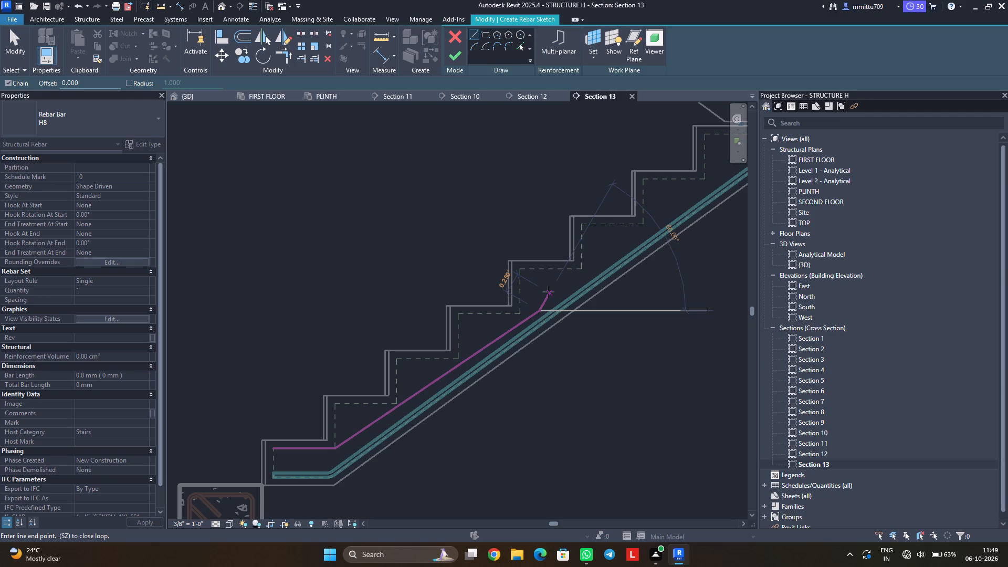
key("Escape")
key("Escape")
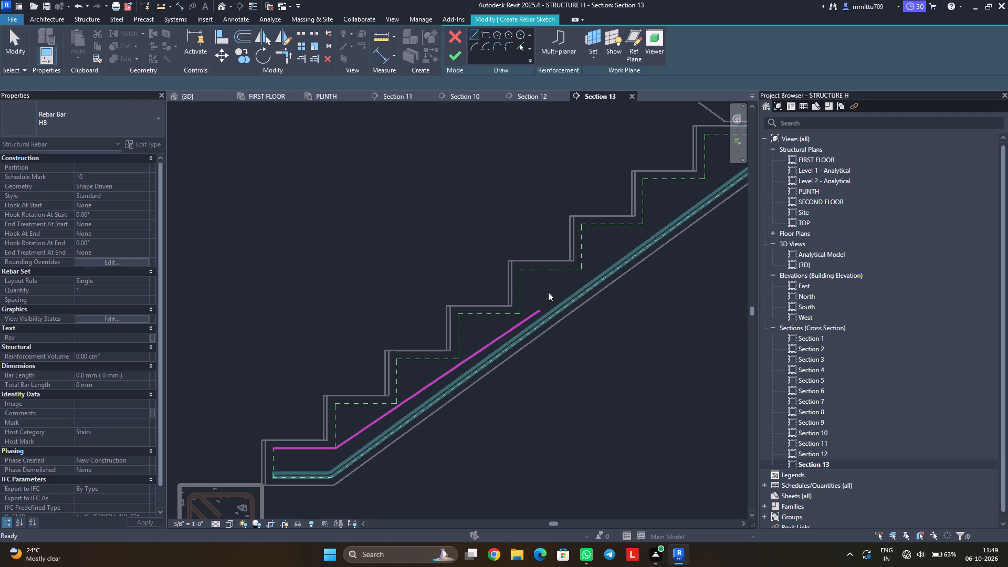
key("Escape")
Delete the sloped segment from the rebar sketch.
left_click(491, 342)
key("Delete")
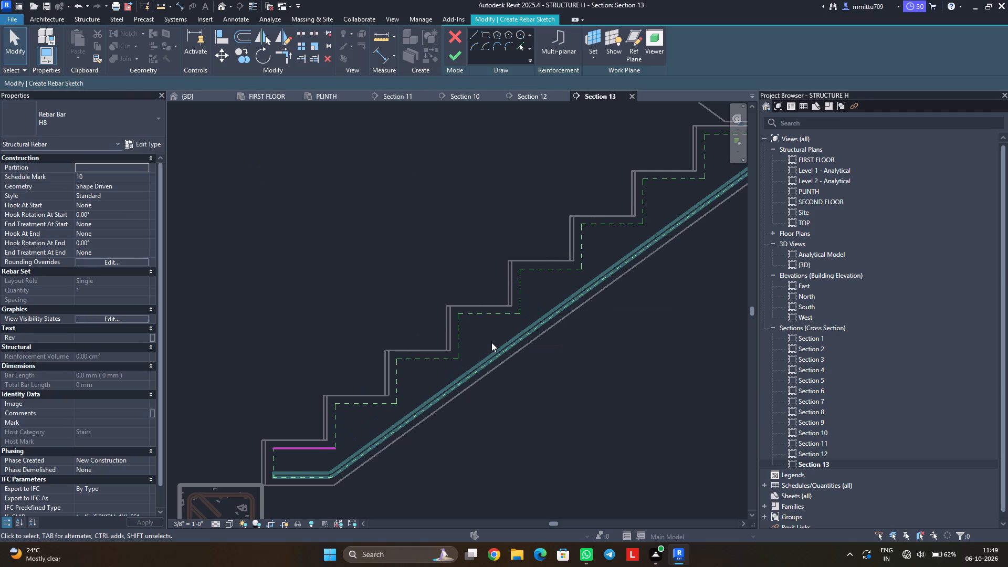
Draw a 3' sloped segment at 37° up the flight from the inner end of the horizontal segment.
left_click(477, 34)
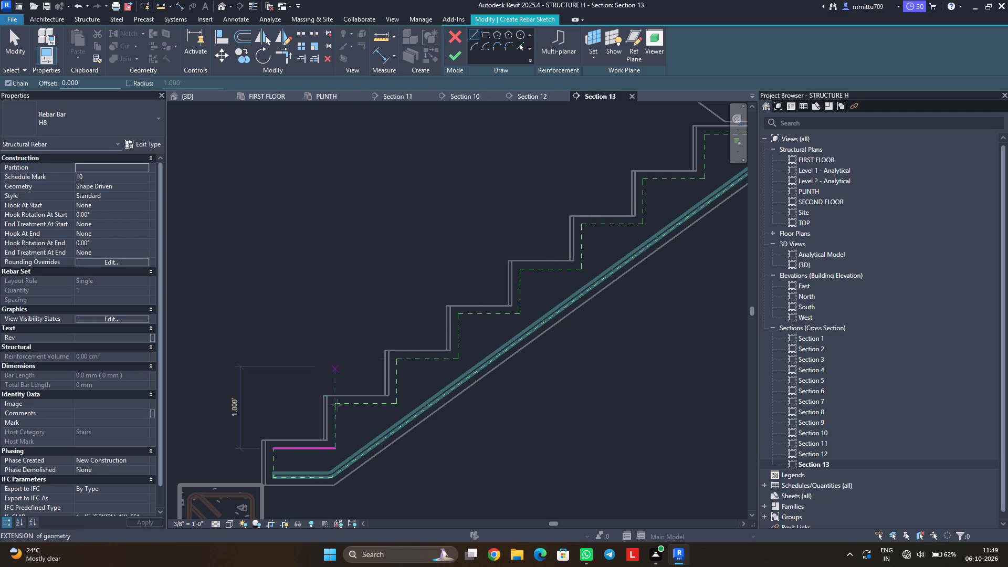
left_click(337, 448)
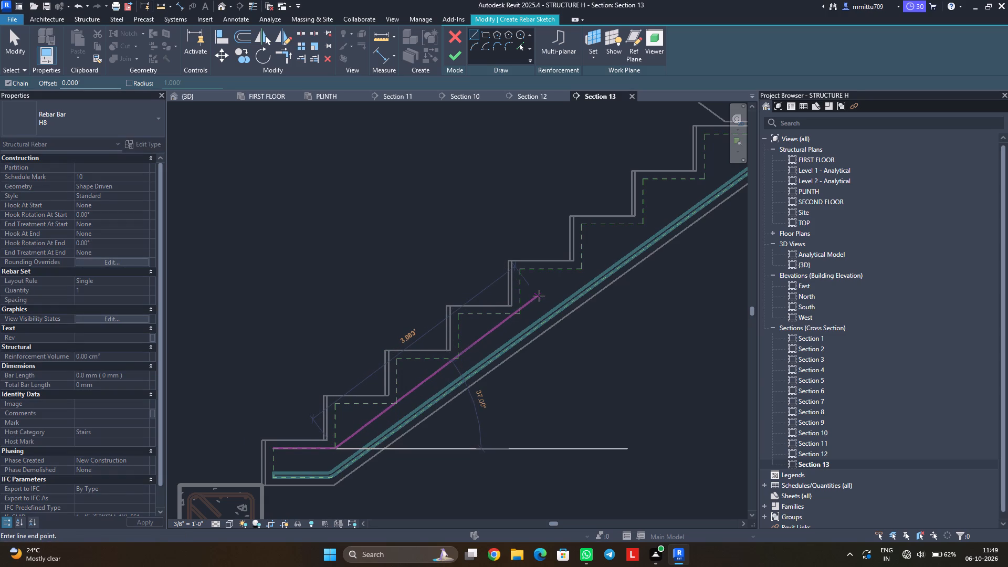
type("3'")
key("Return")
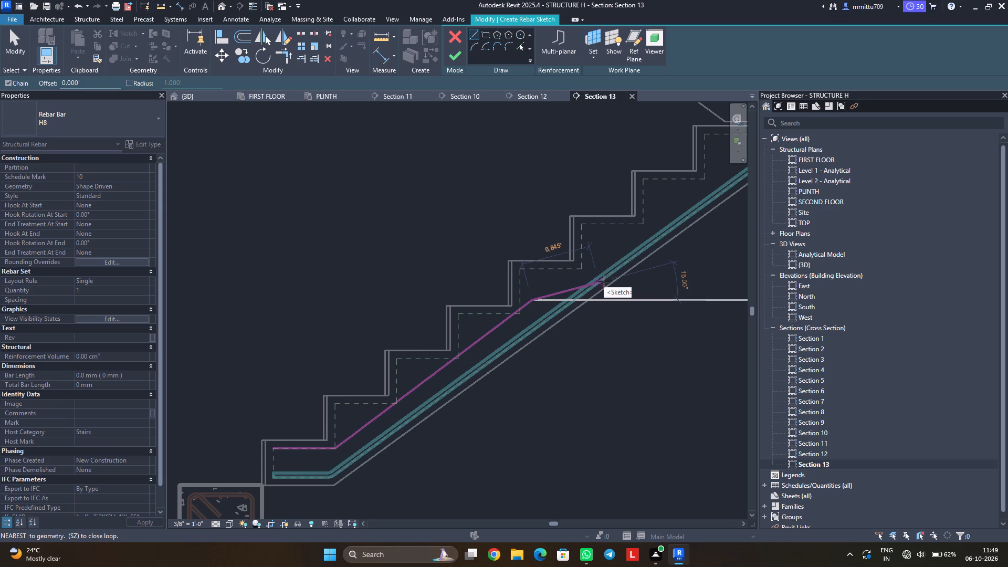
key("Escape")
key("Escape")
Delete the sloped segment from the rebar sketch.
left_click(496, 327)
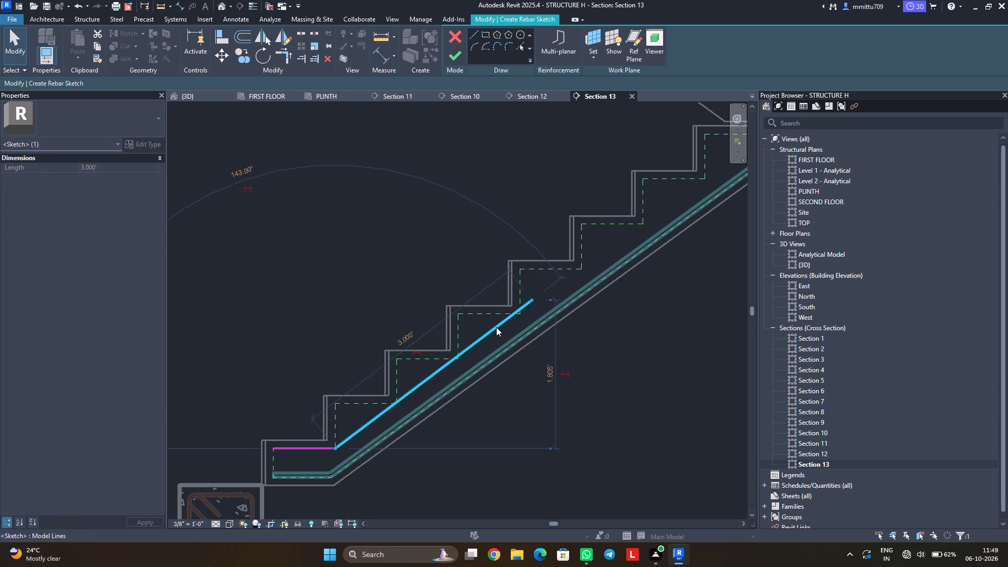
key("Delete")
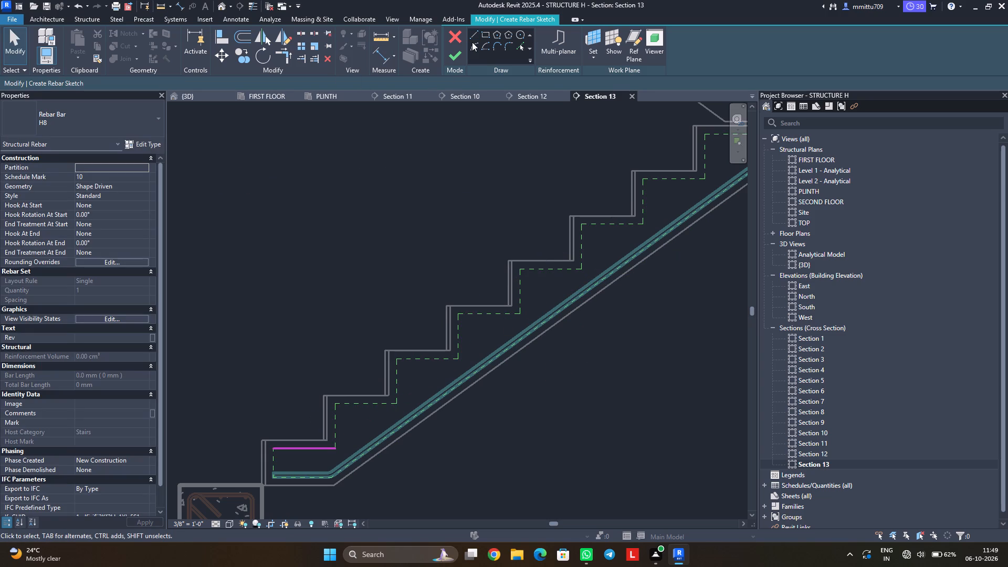
Draw a 3' sloped segment up the flight through the inner step cover corners and finish the rebar sketch.
left_click(474, 34)
left_click(335, 446)
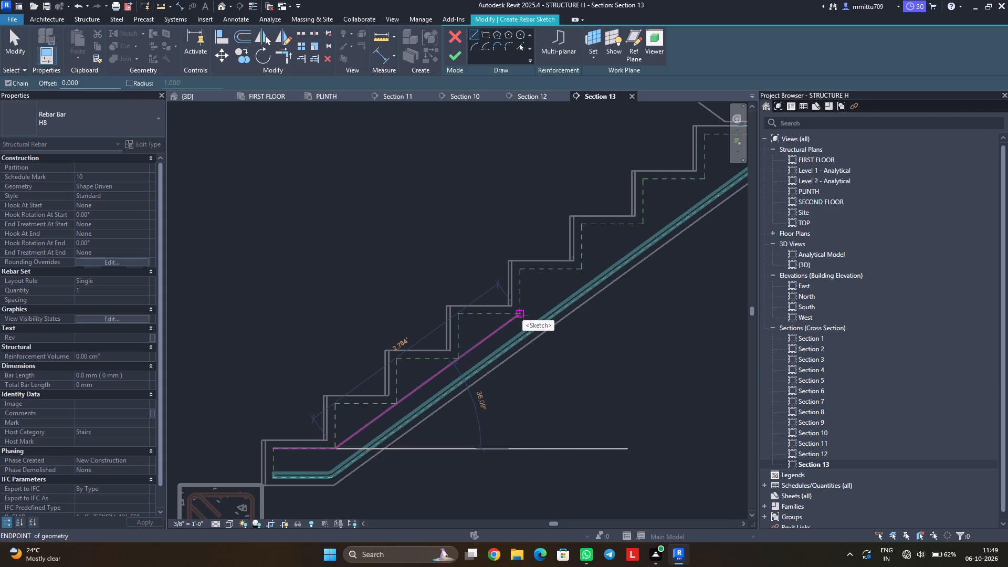
type("3'")
key("Return")
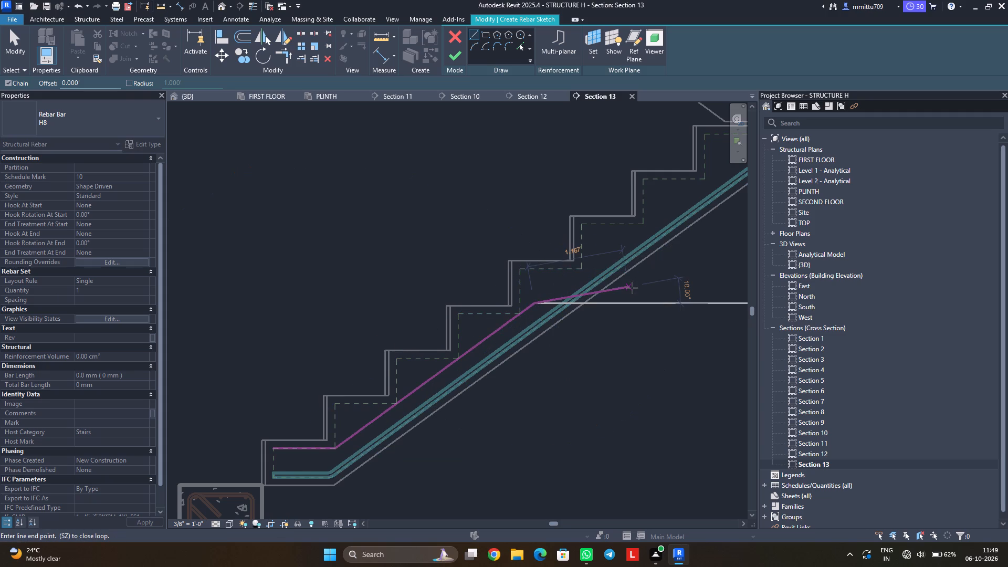
key("Escape")
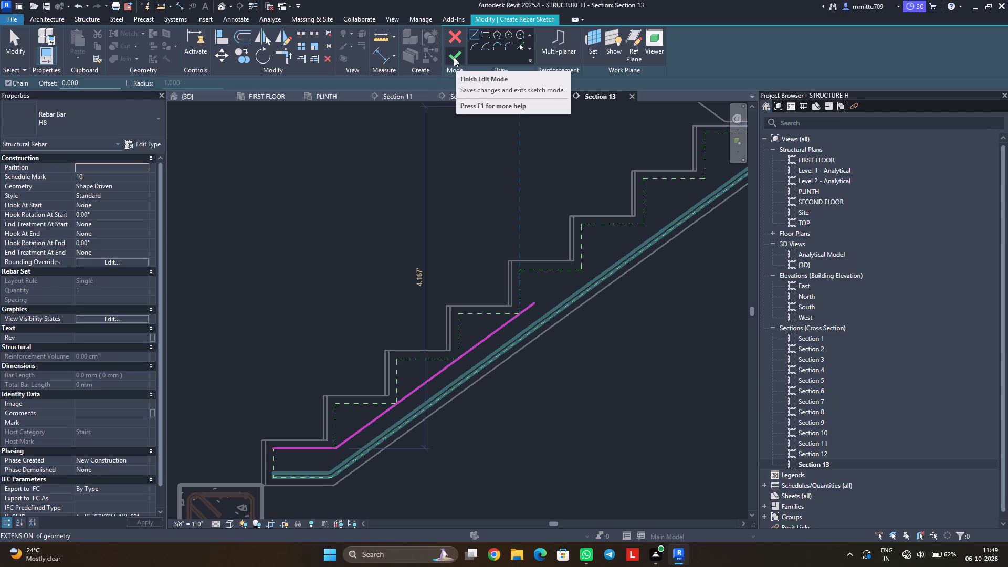
key("Escape")
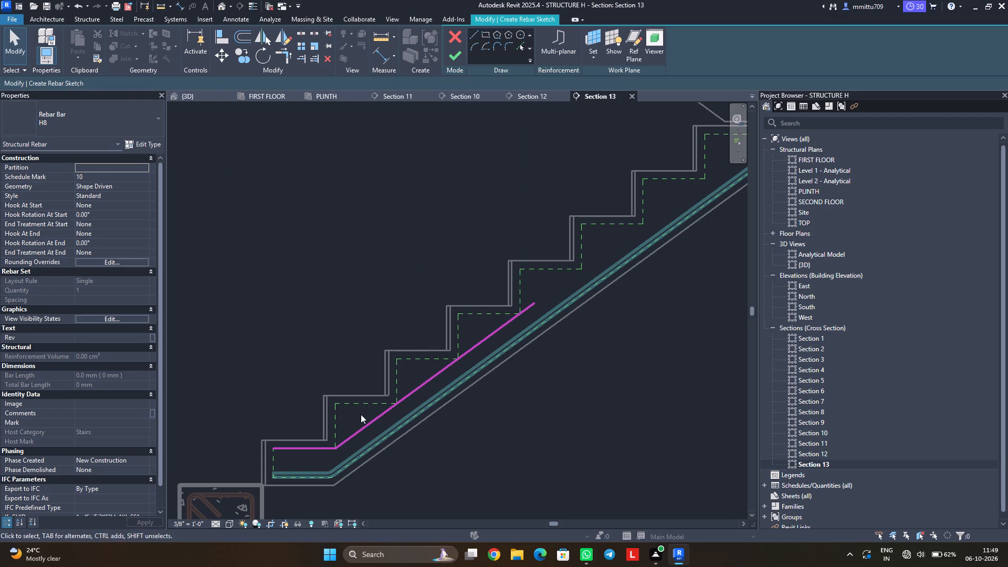
left_click(454, 59)
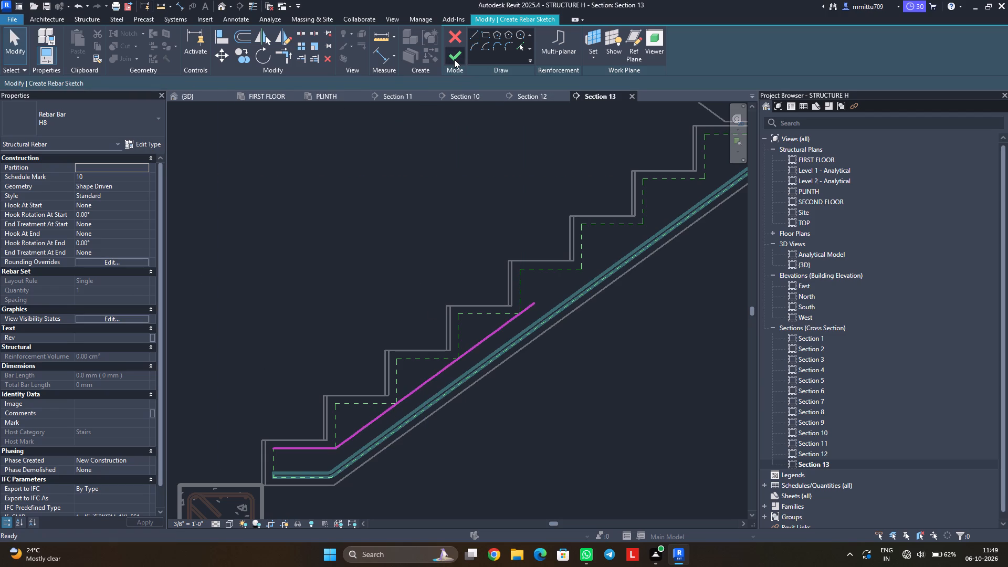
key("Escape")
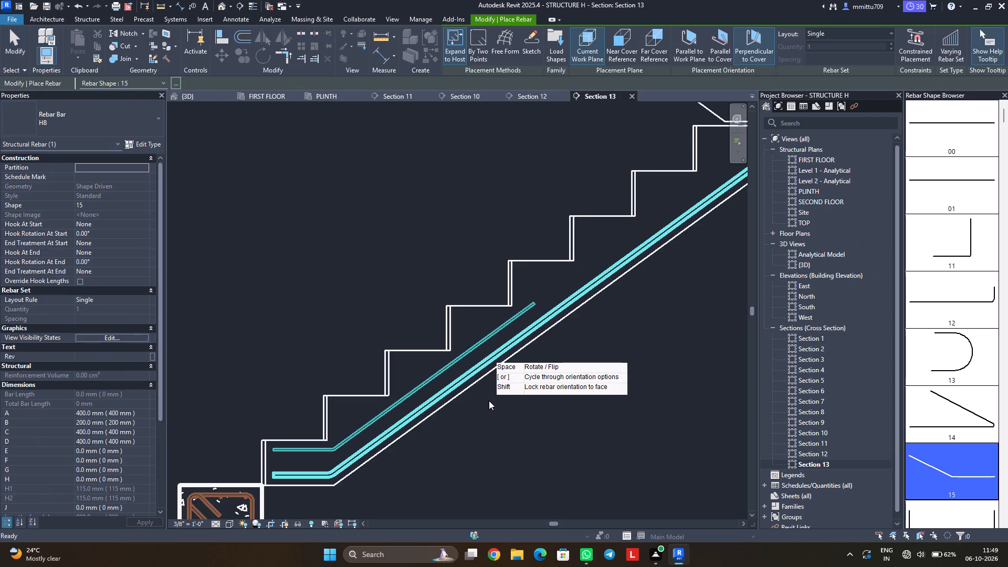
key("Escape")
left_click(427, 380)
key("Escape")
key("Escape")
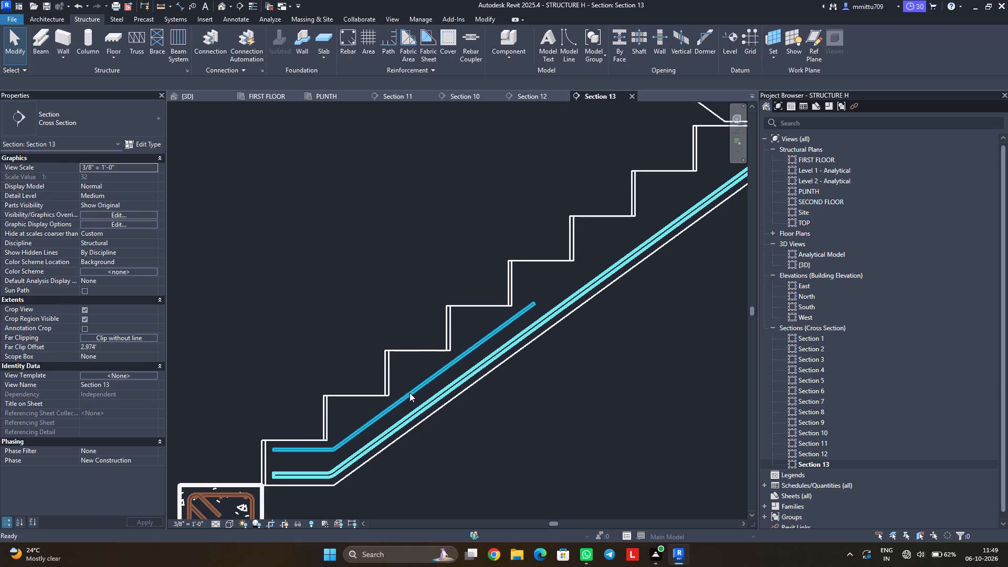
Change the new top bar at the bottom of the flight to rebar type H16.
left_click(407, 394)
left_click(108, 120)
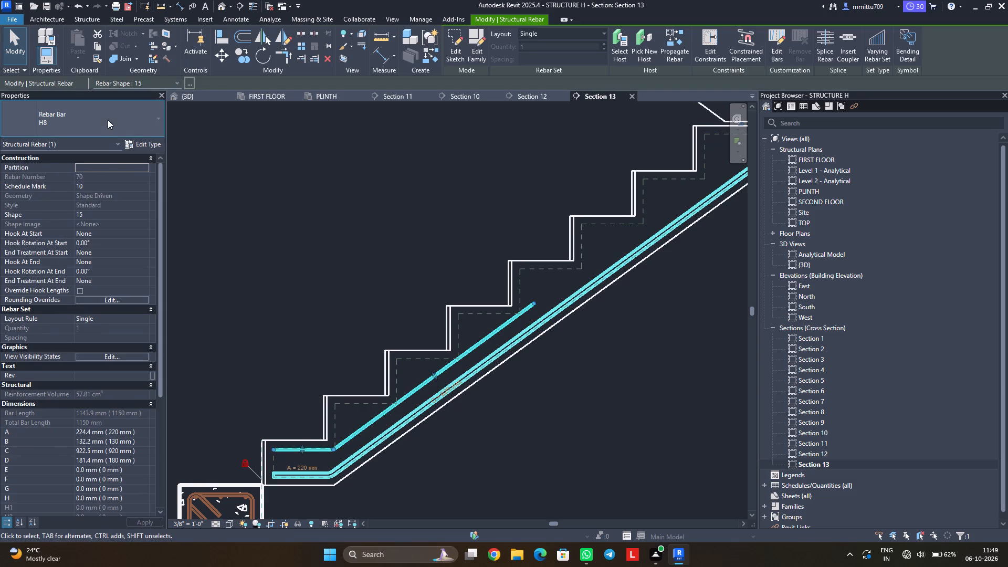
left_click(45, 222)
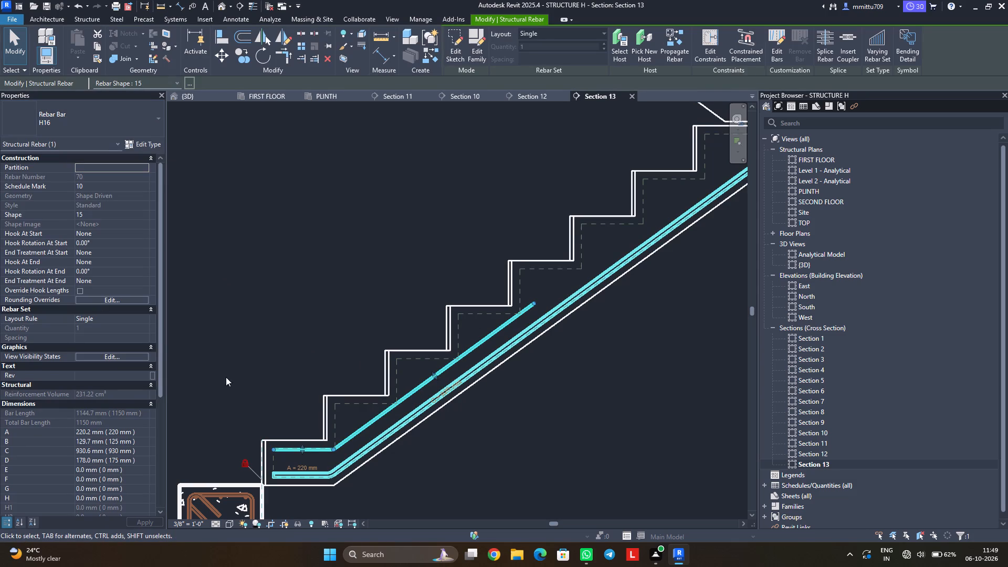
left_click(492, 447)
Start another rebar sketch hosted by the lower stair, with the rebar type set to H16.
middle_click_drag(572, 422, 484, 440)
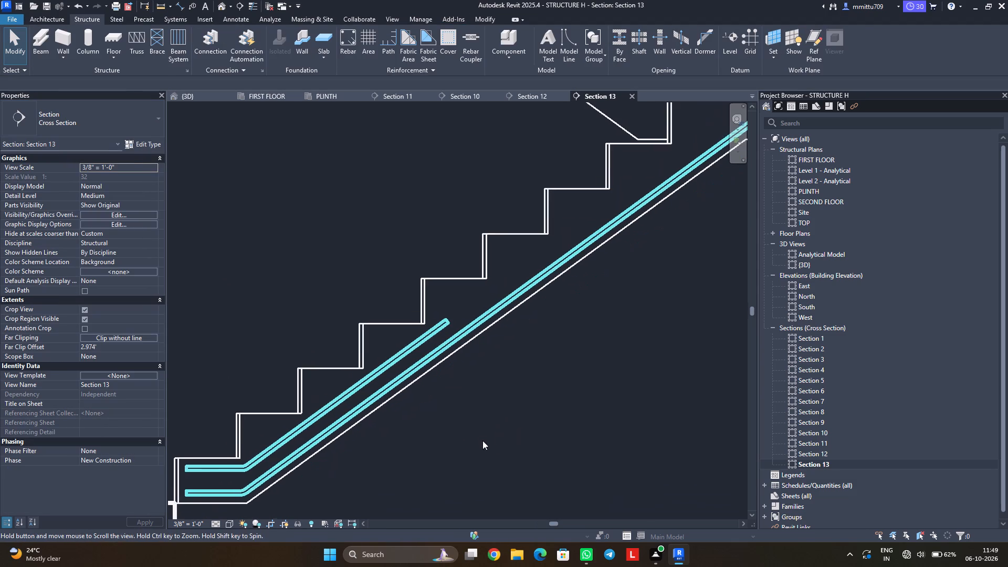
scroll(457, 376, "down", 6)
middle_click_drag(522, 335, 482, 395)
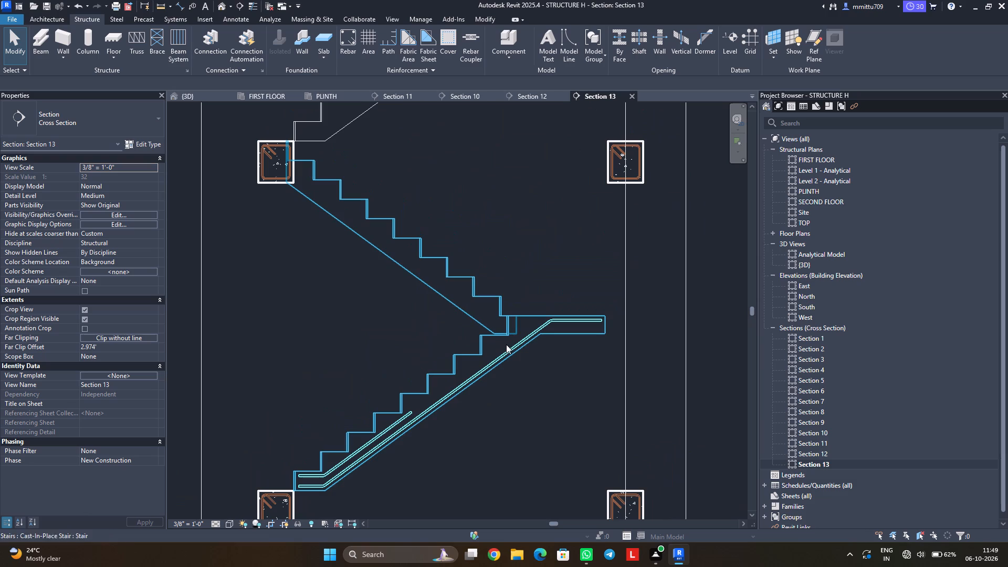
left_click(349, 40)
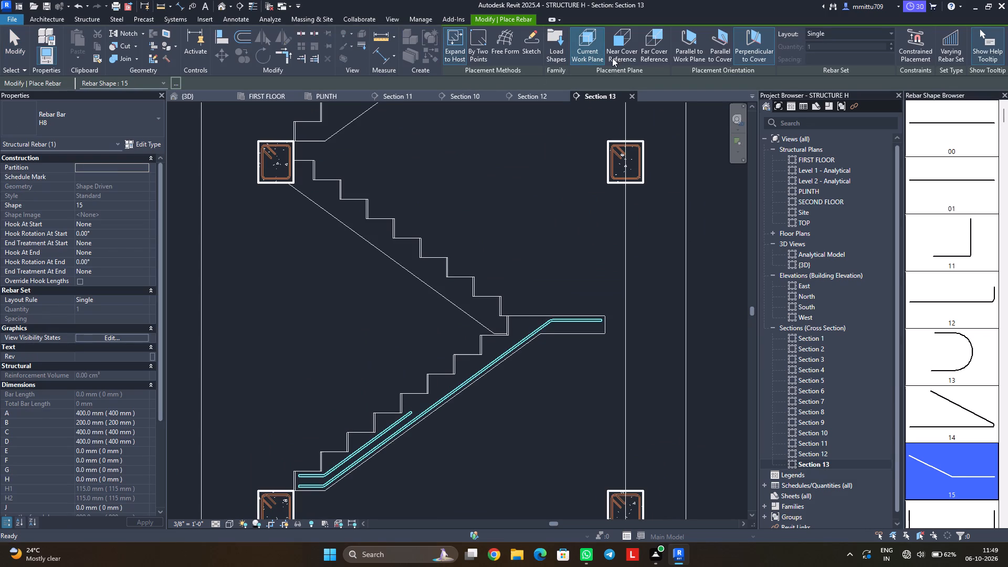
left_click(537, 45)
left_click(117, 127)
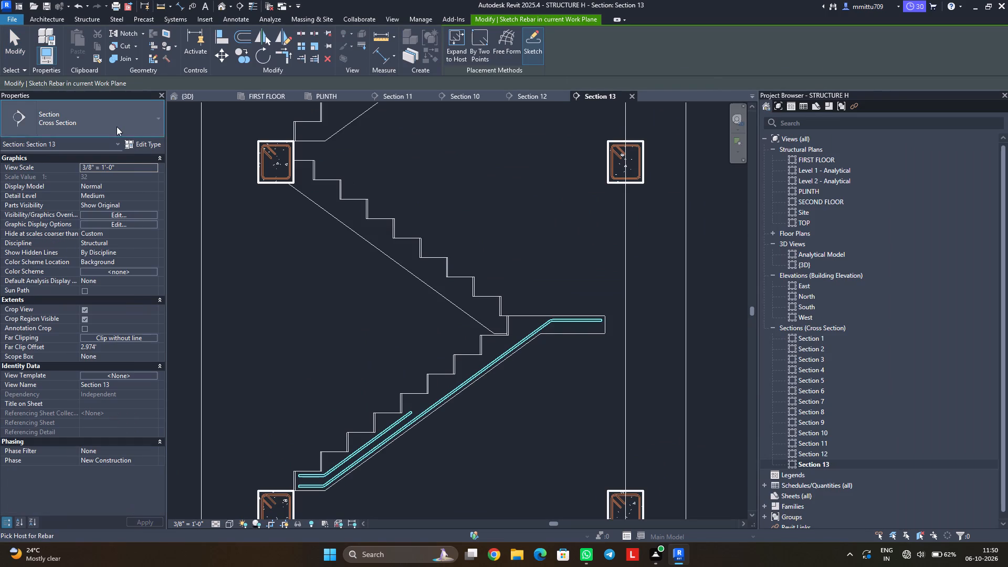
left_click(115, 123)
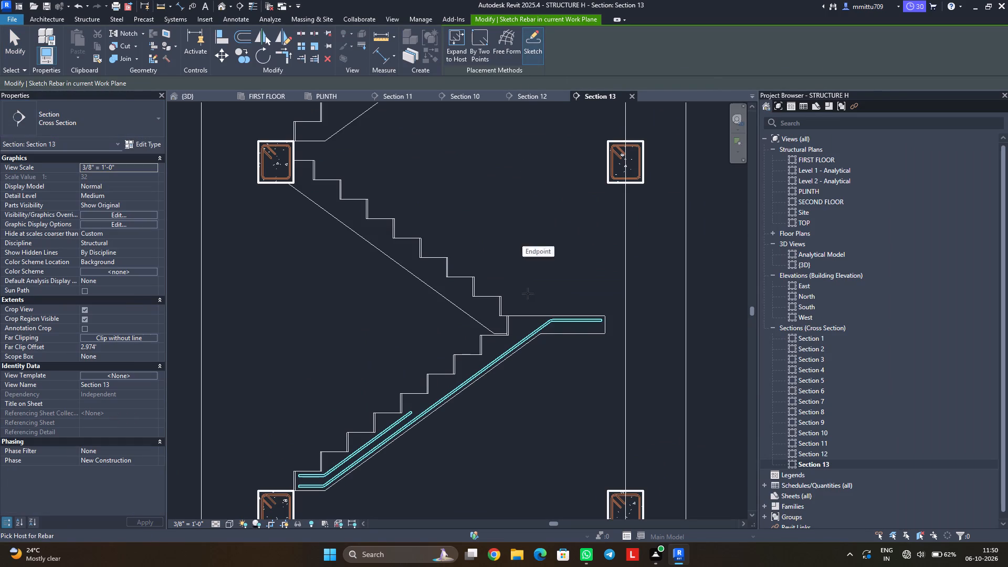
left_click(536, 318)
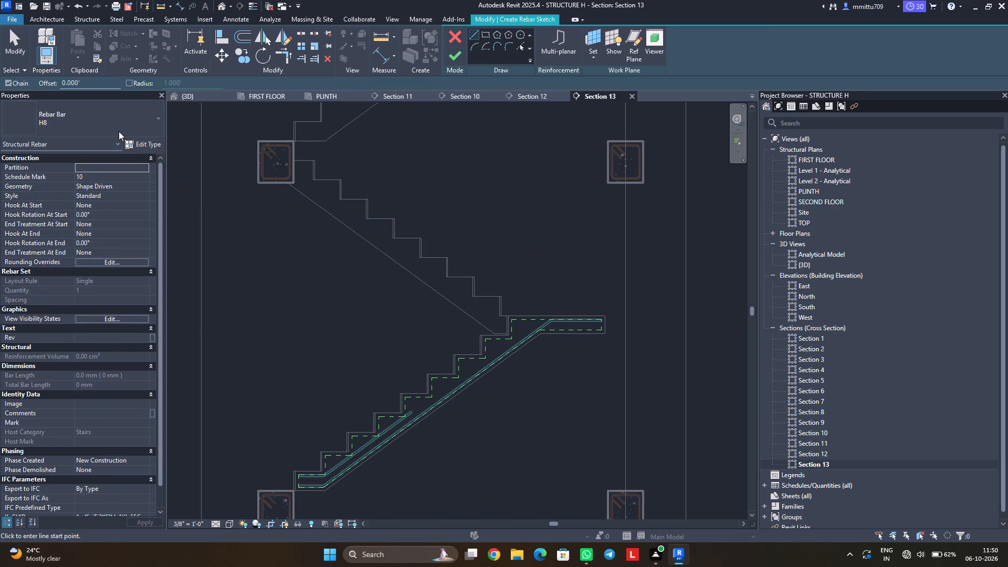
left_click(112, 122)
left_click(37, 217)
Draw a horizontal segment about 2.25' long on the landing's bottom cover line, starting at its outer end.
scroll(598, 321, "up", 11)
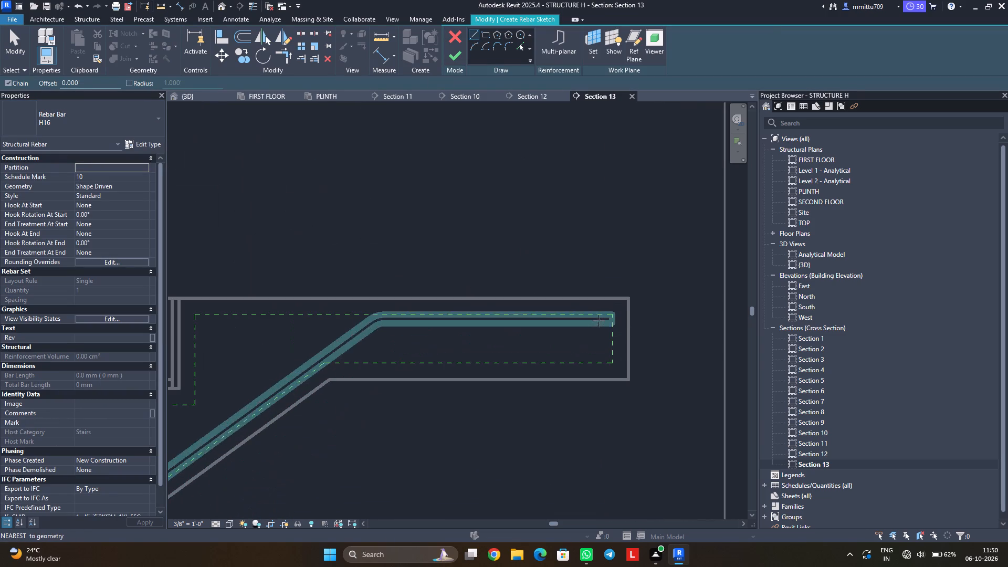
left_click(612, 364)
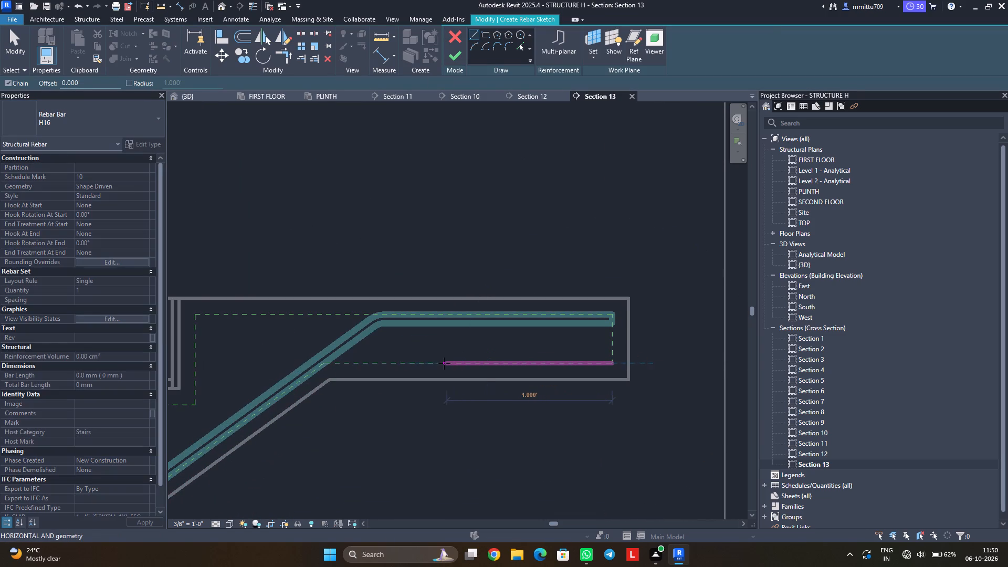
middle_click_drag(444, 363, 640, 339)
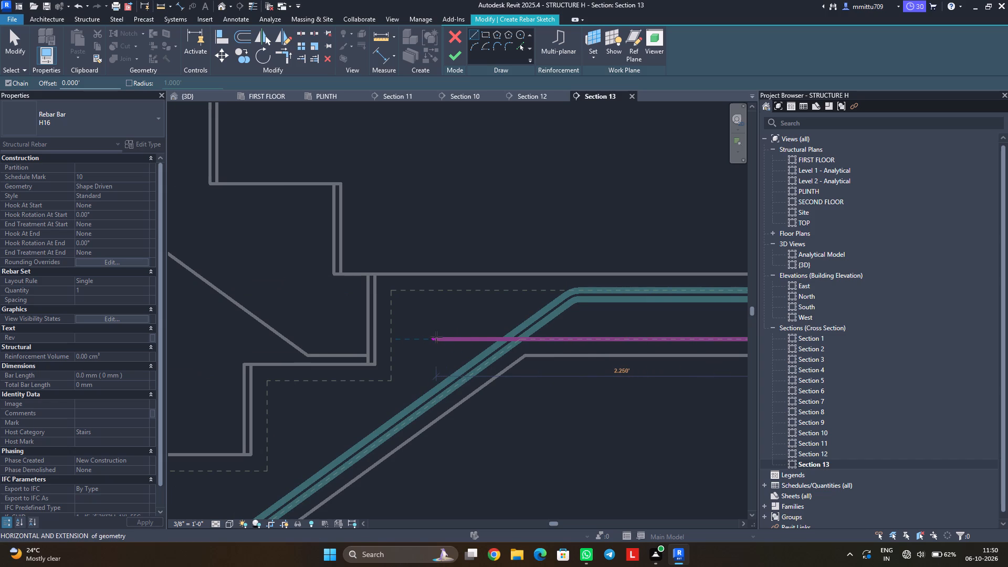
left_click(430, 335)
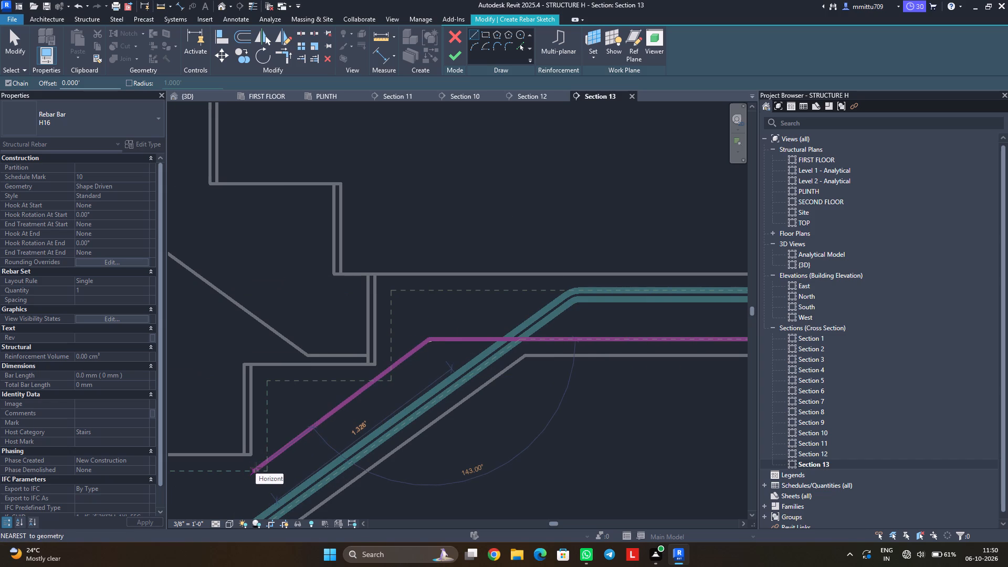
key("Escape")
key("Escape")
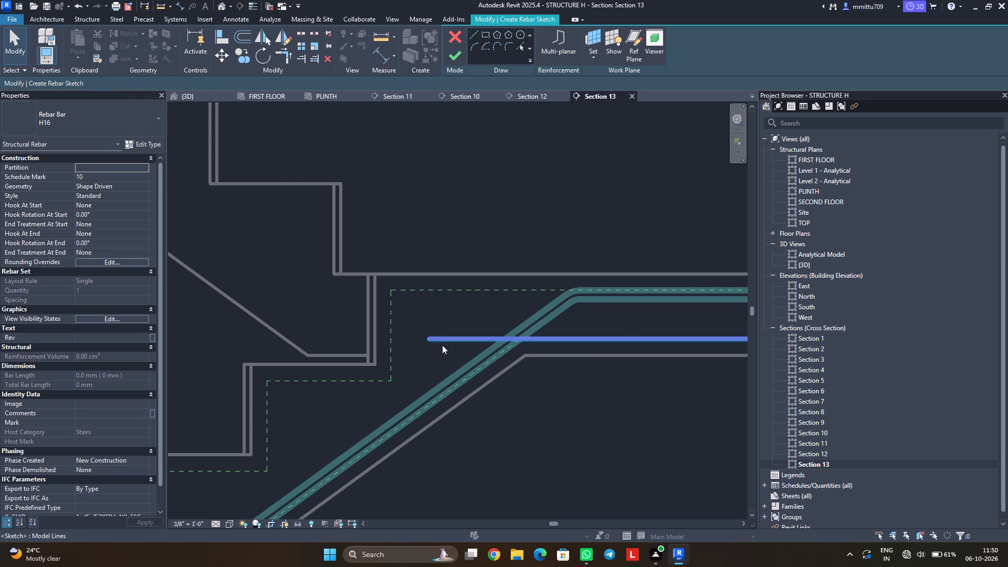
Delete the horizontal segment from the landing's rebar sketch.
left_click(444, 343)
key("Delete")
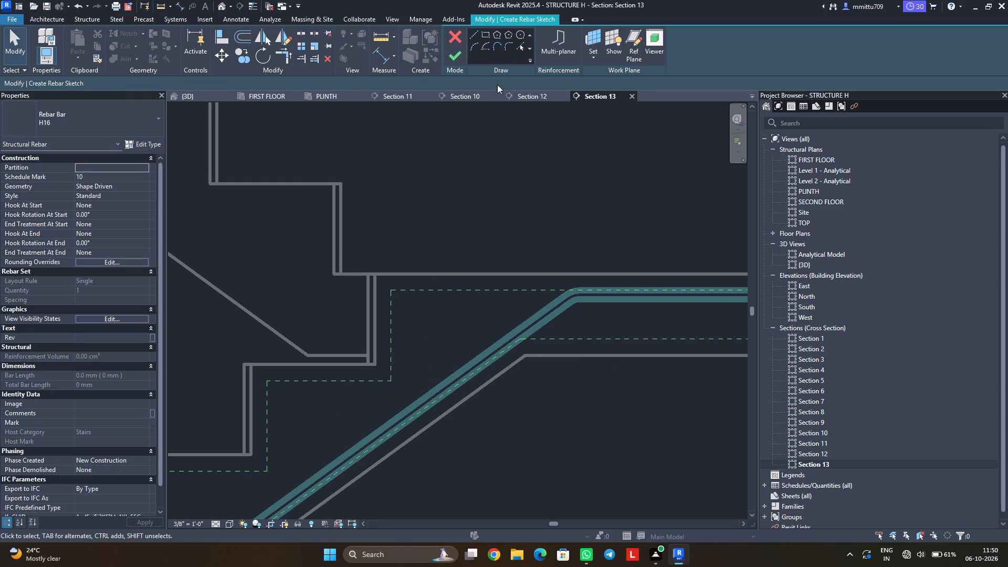
Draw a horizontal segment about 2.1' long from the landing's lower outer cover corner, extending inward past the bottom bars.
left_click(474, 36)
middle_click_drag(547, 404, 419, 370)
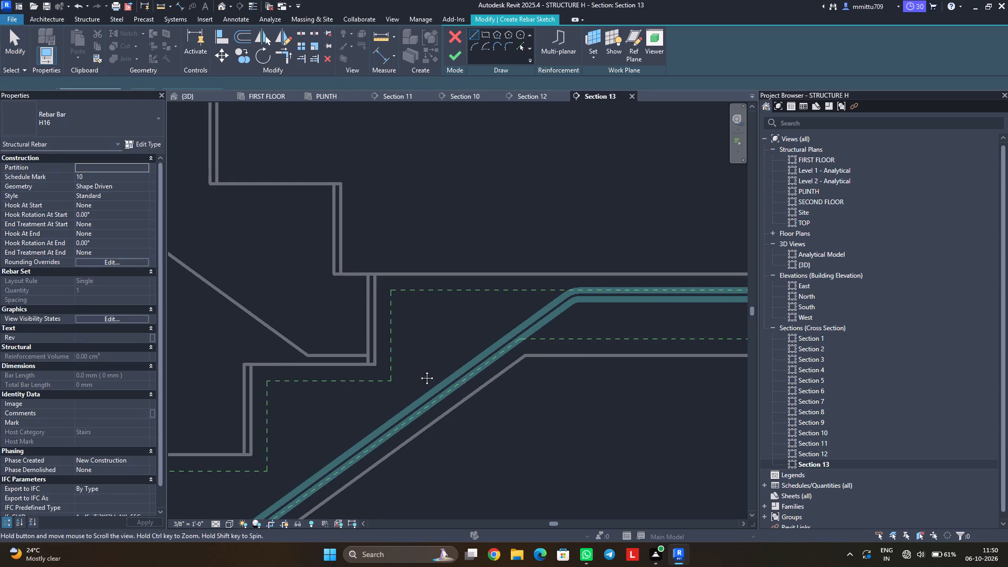
middle_click_drag(419, 370, 386, 360)
scroll(388, 358, "up", 1)
left_click(684, 283)
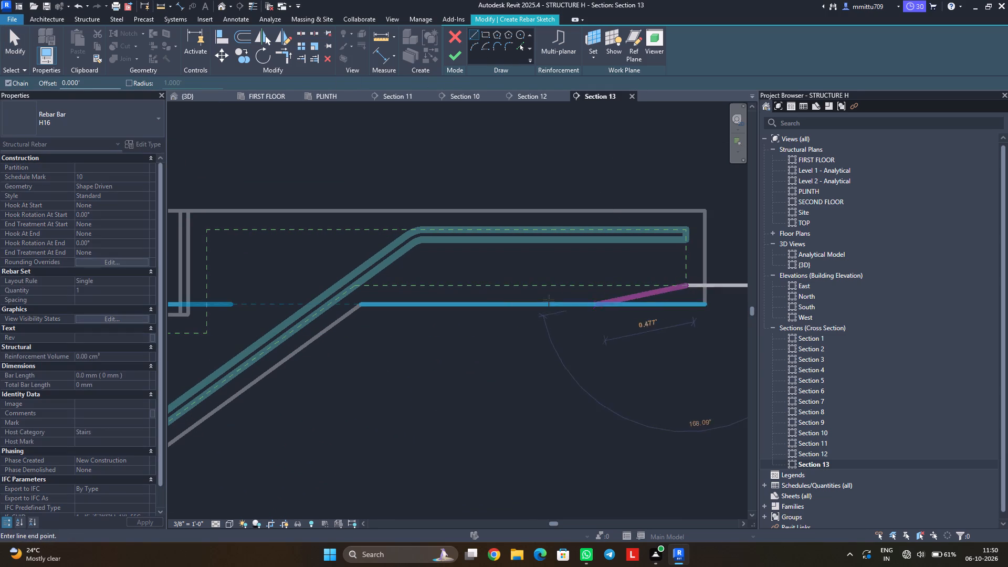
middle_click_drag(372, 292, 529, 290)
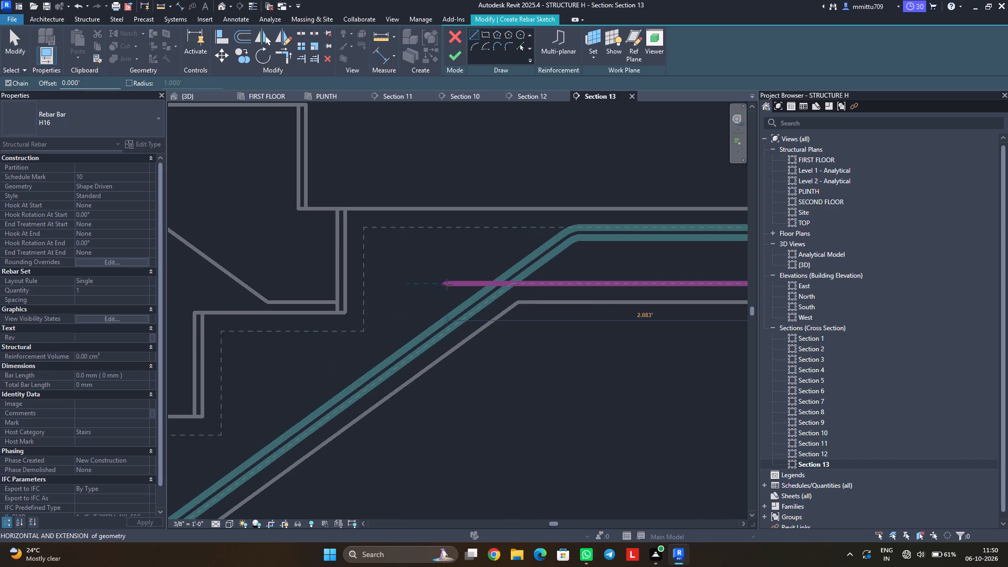
left_click(432, 285)
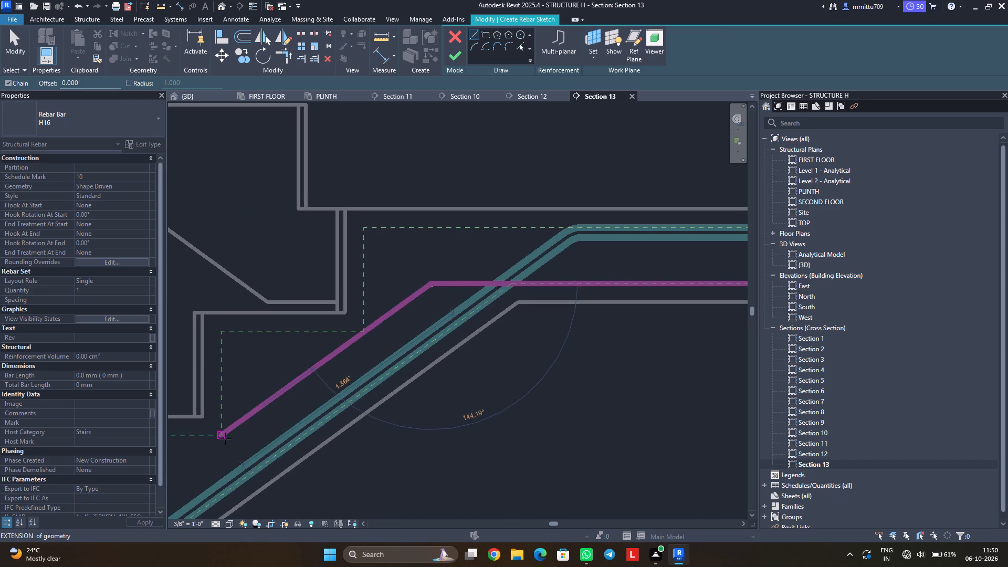
Draw a 3' sloped segment down the flight from the horizontal segment's inner end, passing through the inner step cover corners.
middle_click_drag(225, 438, 477, 342)
scroll(349, 429, "up", 1)
middle_click_drag(349, 429, 383, 403)
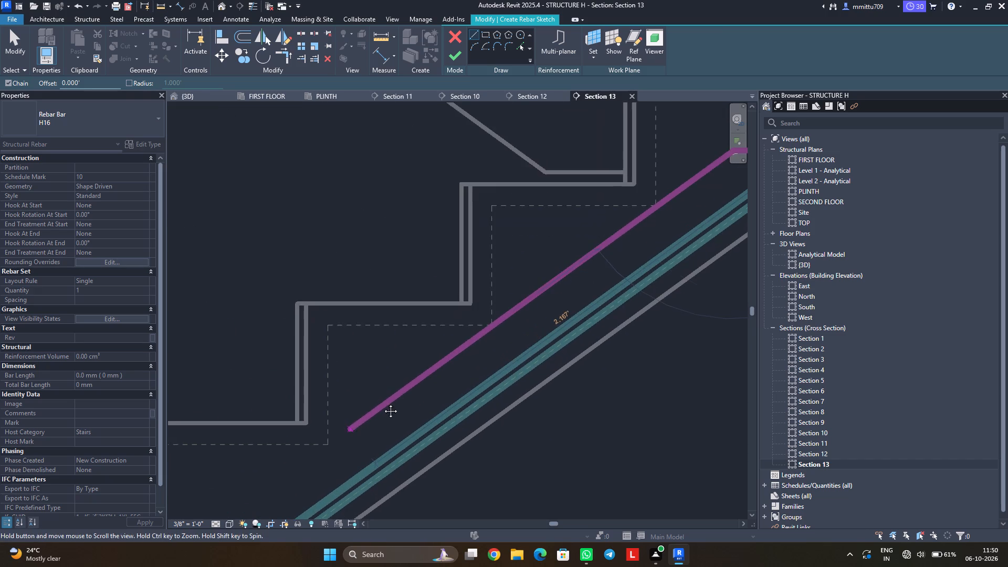
middle_click_drag(383, 403, 487, 332)
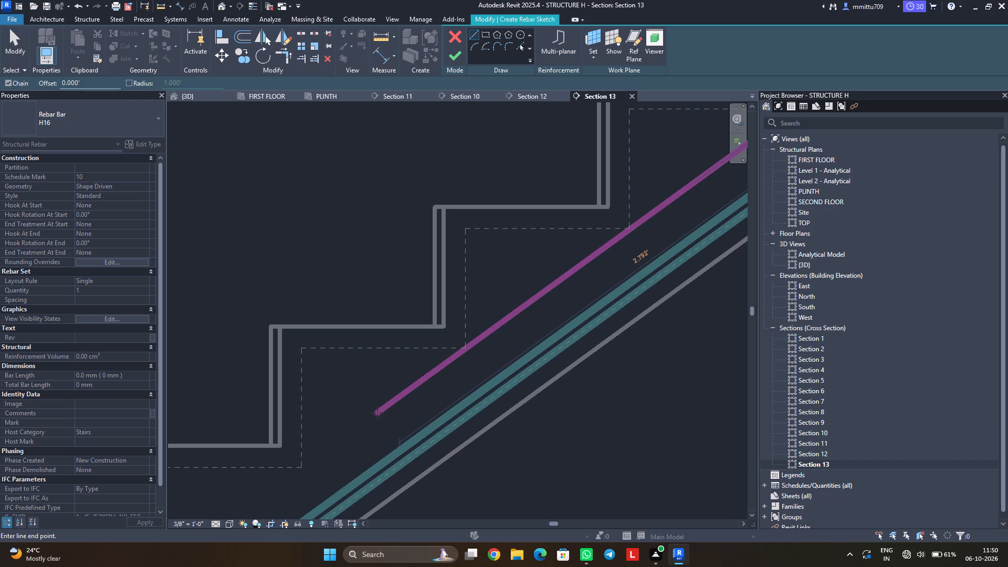
key("3")
key("apostrophe")
key("Return")
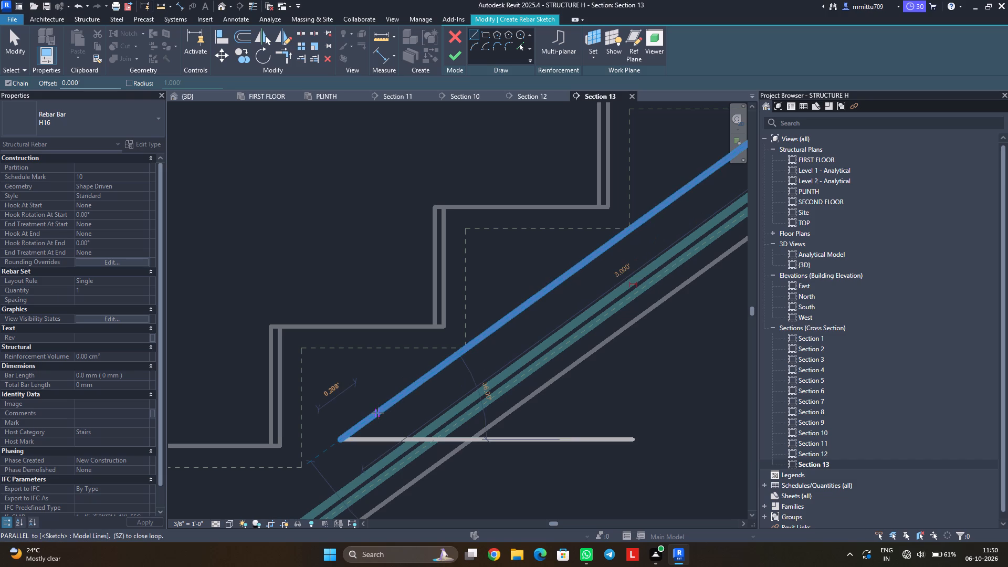
key("Escape")
key("Escape")
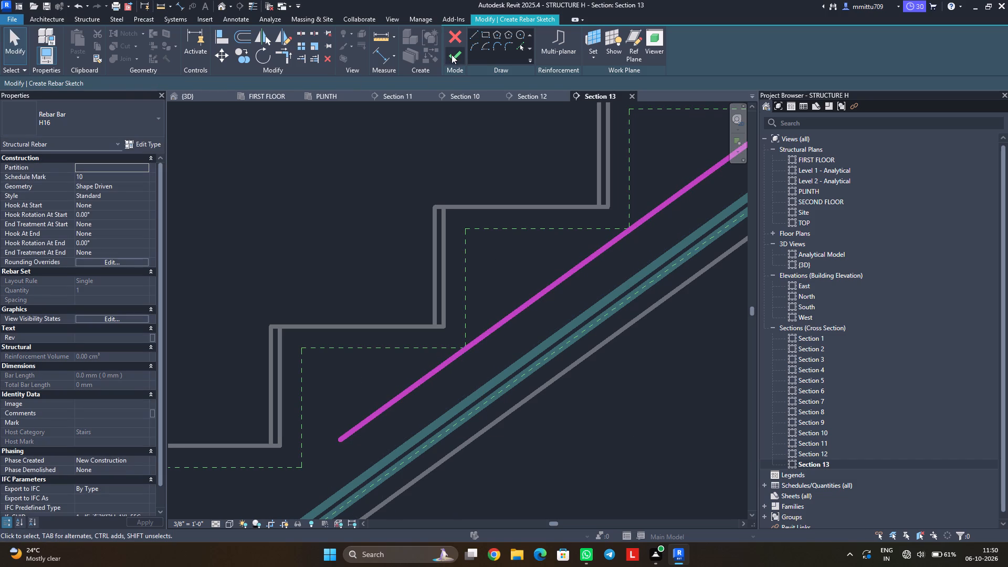
Finish the sketch of the bent H16 bar at the flight's landing end and exit rebar placement.
left_click(451, 55)
scroll(487, 307, "down", 4)
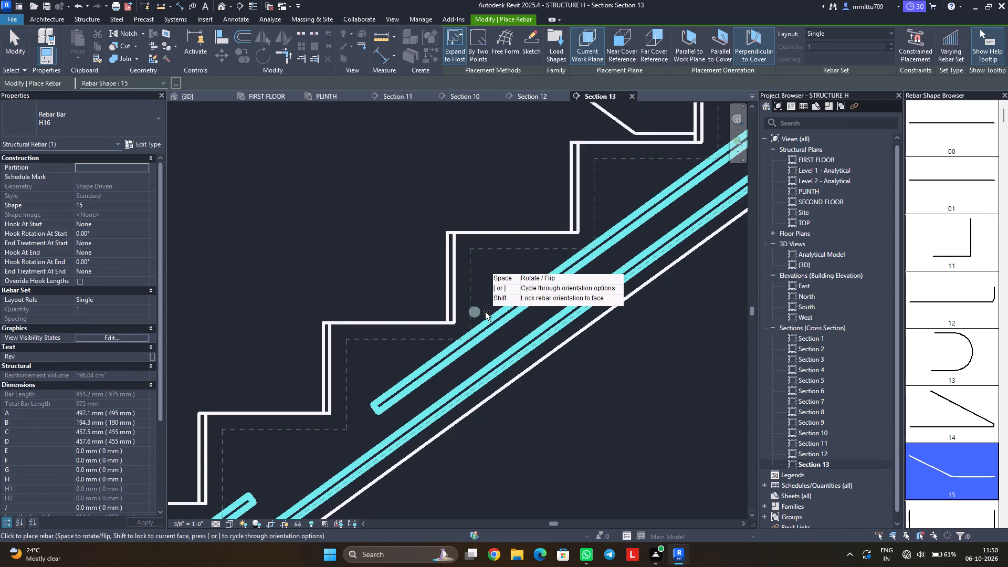
scroll(485, 312, "down", 5)
key("Escape")
key("Escape")
key("Escape")
Select all H16 bars of the stair and show them unobscured in the {3D} view.
scroll(486, 335, "down", 2)
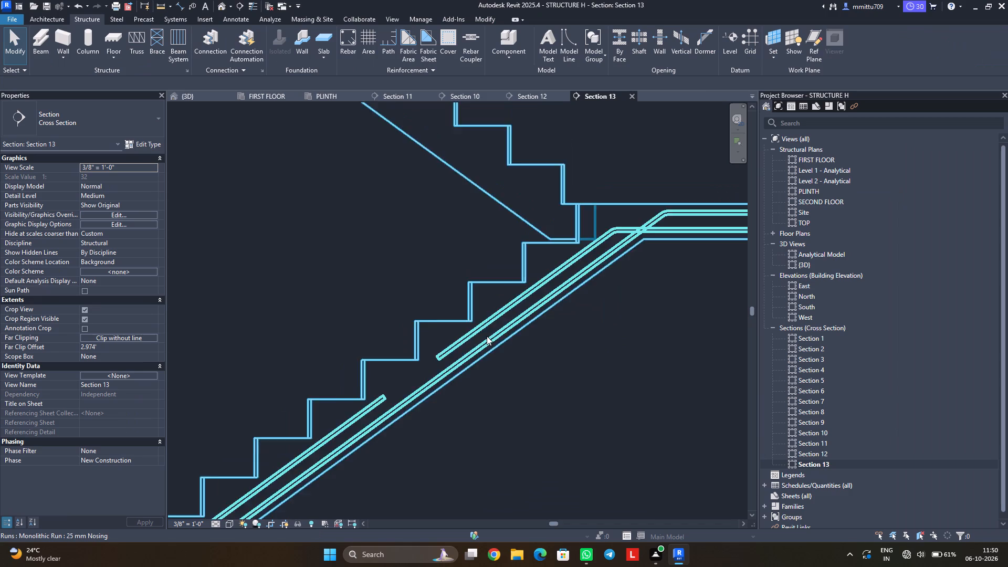
scroll(487, 336, "down", 7)
scroll(487, 336, "up", 1)
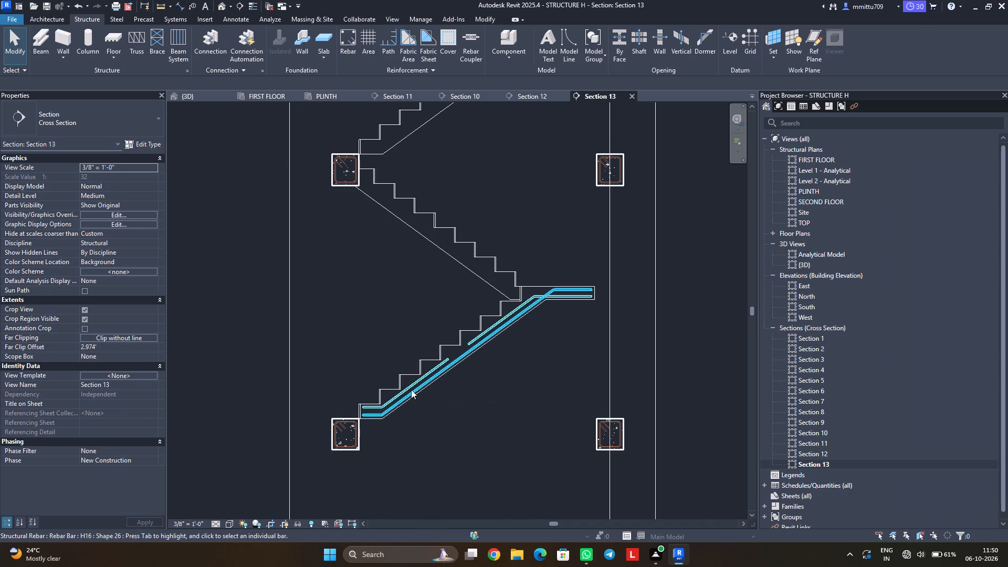
scroll(433, 369, "up", 2)
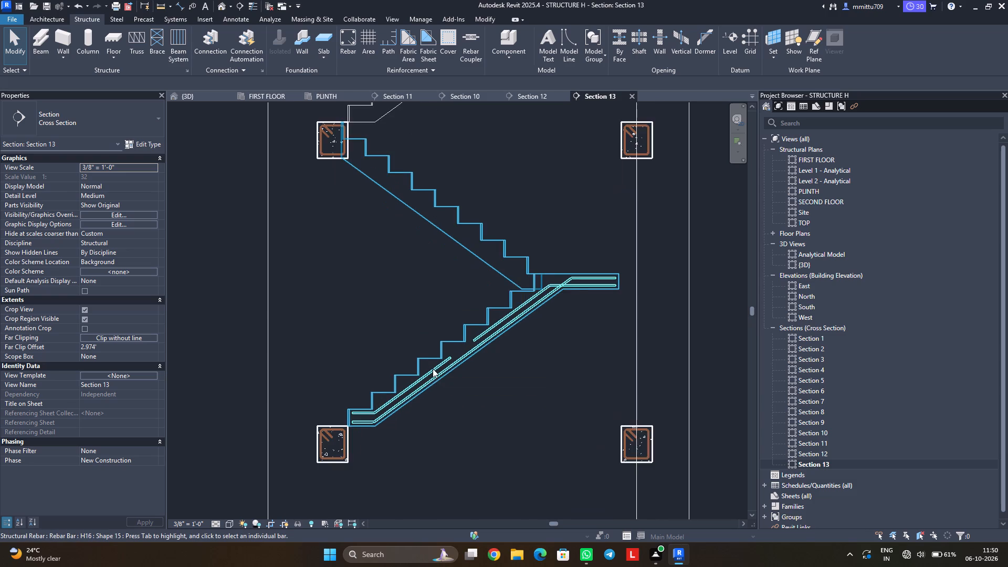
scroll(433, 369, "up", 1)
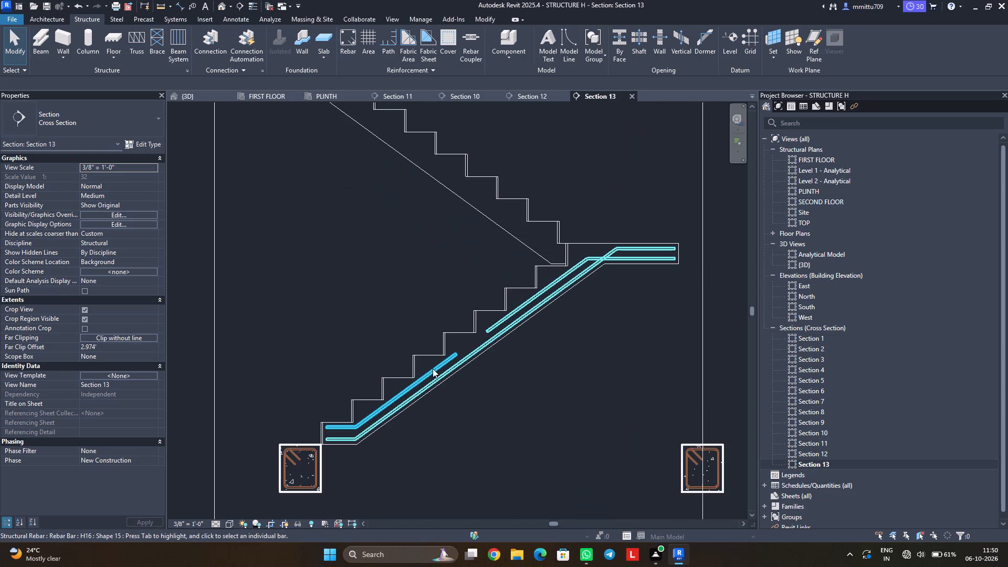
scroll(429, 374, "up", 1)
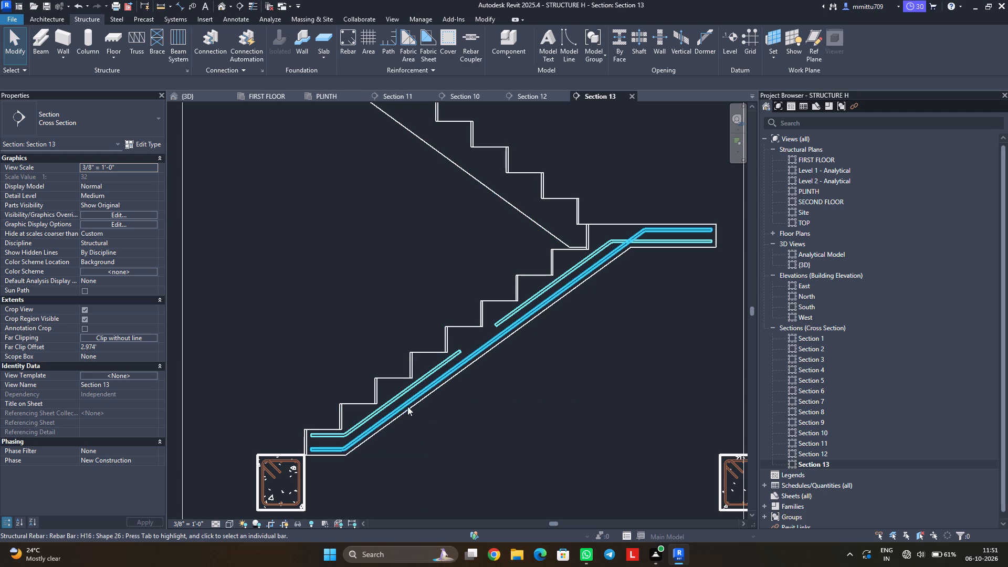
left_click(394, 399)
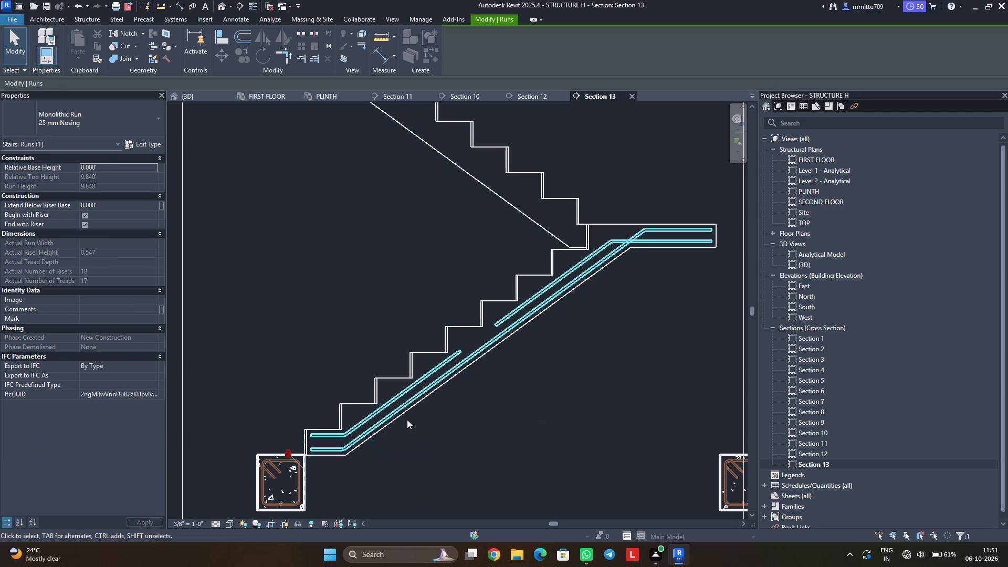
key("Escape")
key("Escape")
left_click(405, 408)
type("SA")
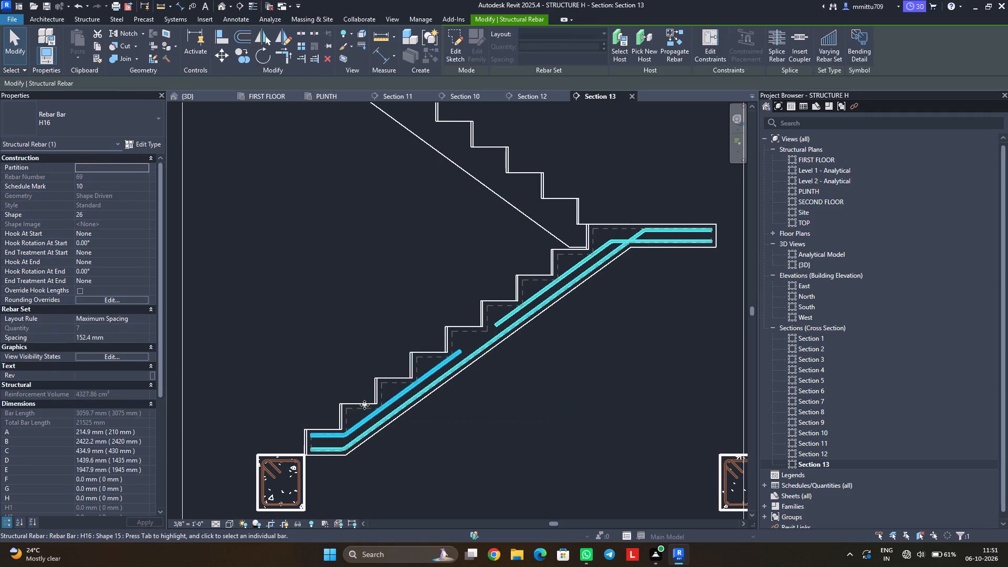
left_click(118, 357)
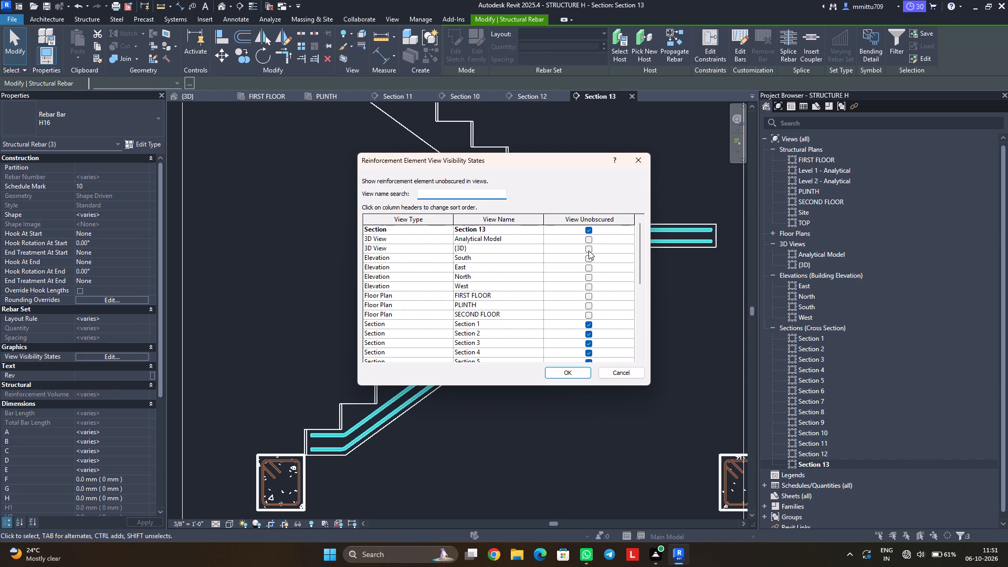
left_click(589, 250)
left_click(577, 371)
left_click(545, 422)
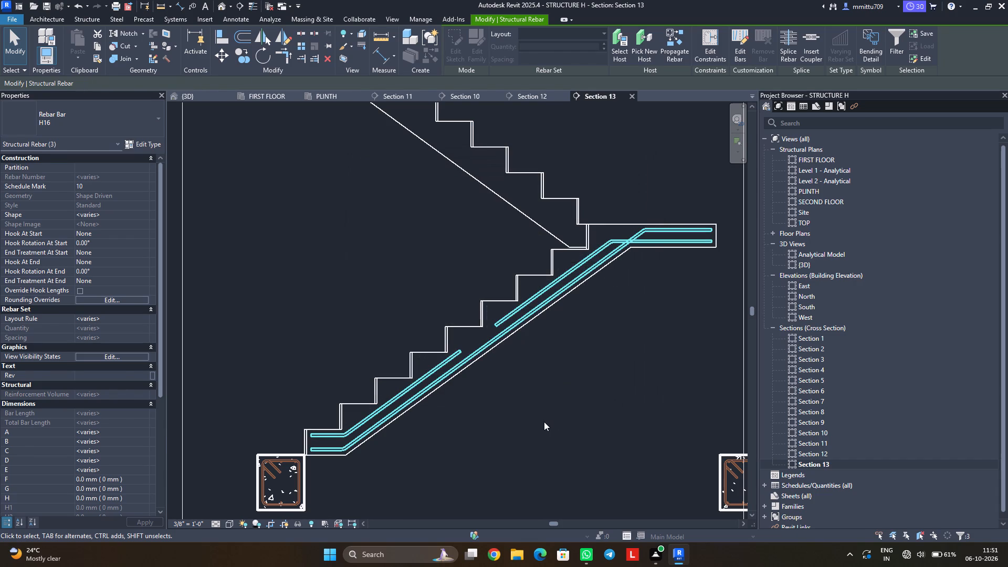
Examine the stair reinforcement from several angles in the {3D} view.
left_click(190, 97)
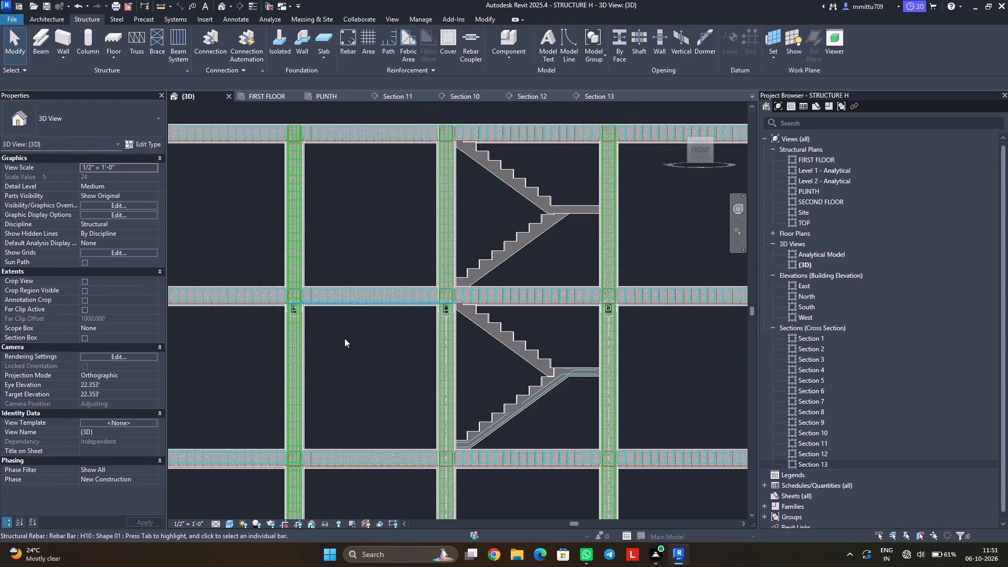
middle_click_drag(346, 334, 411, 406)
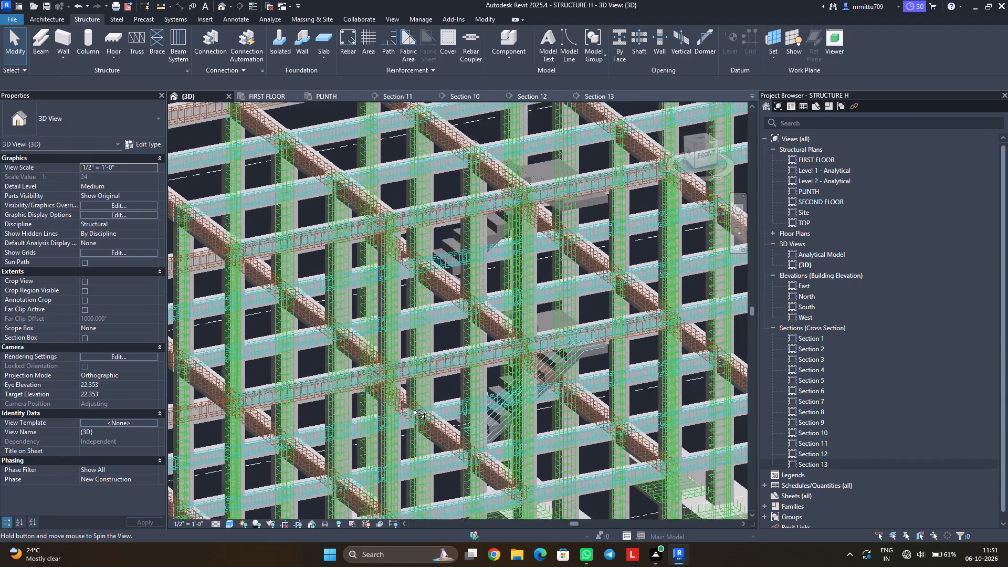
middle_click_drag(411, 406, 412, 376)
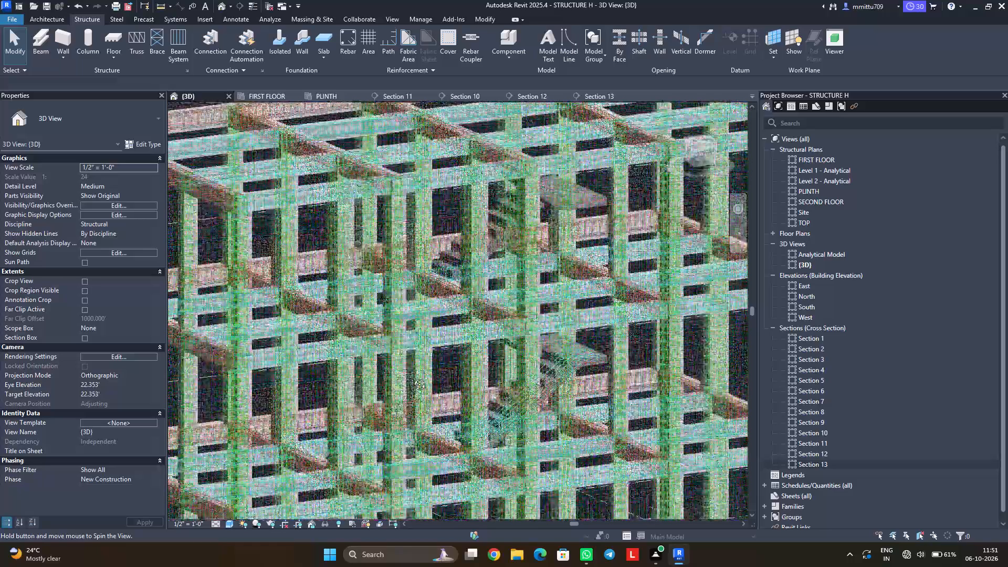
middle_click_drag(412, 376, 285, 414)
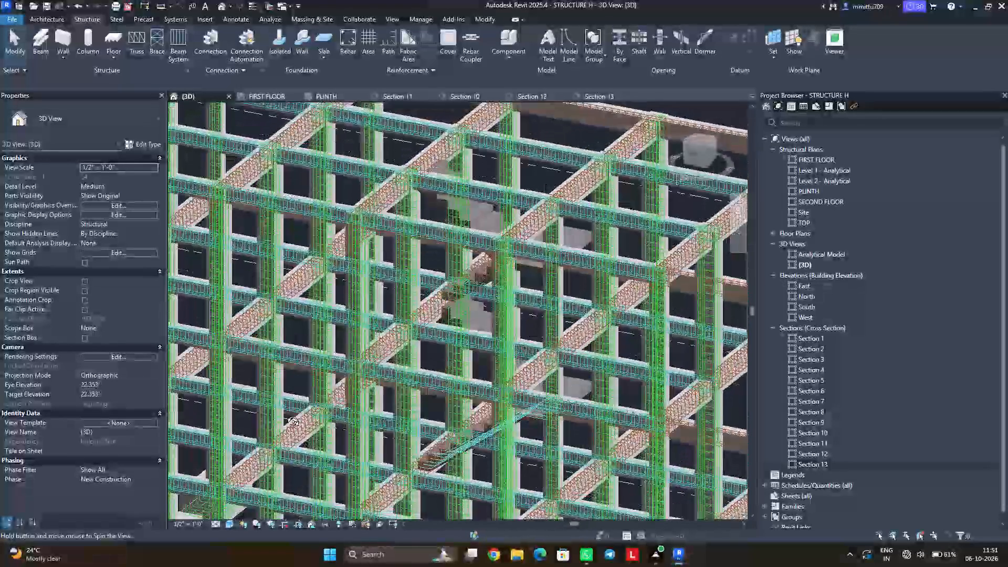
middle_click_drag(285, 414, 482, 376)
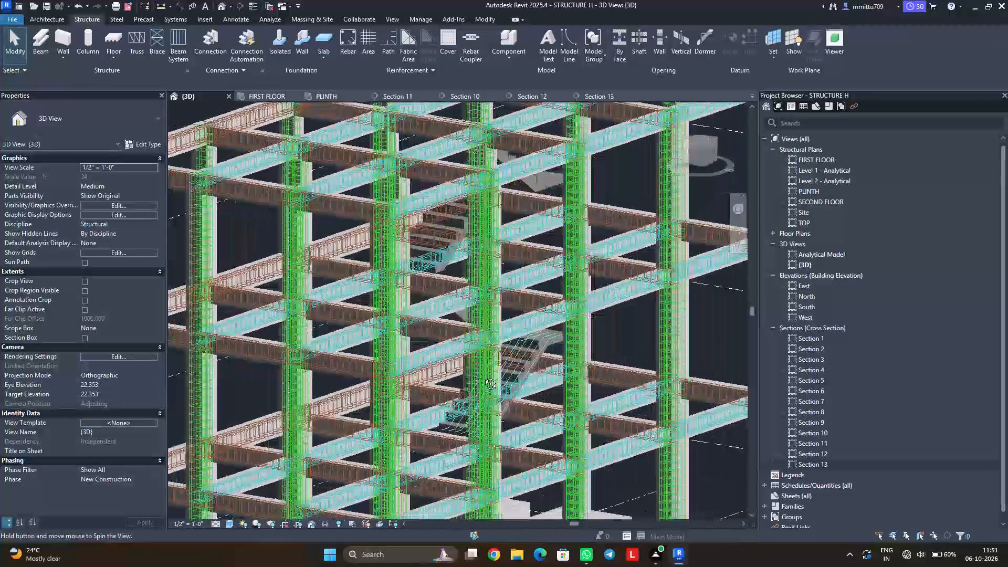
middle_click_drag(482, 376, 557, 340)
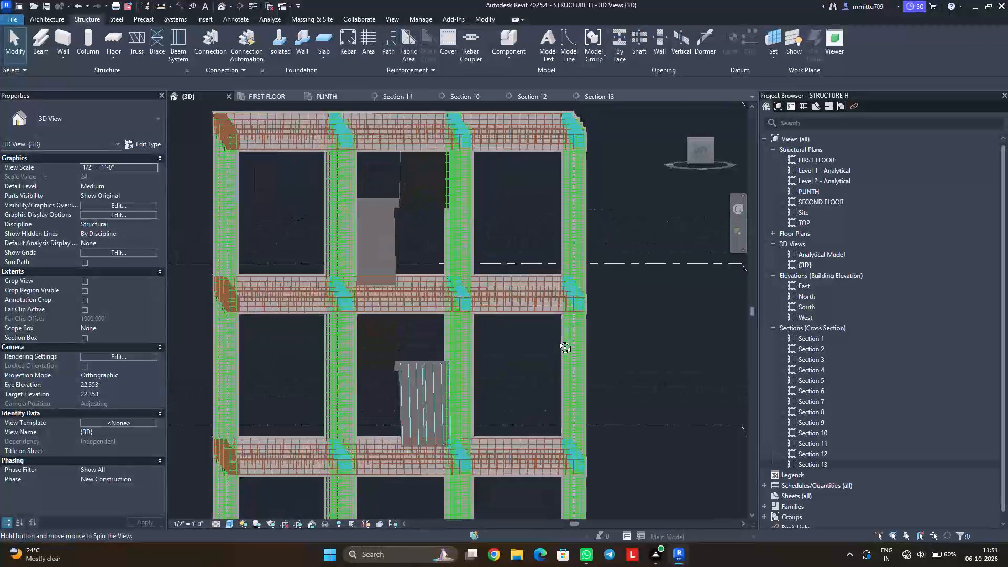
middle_click_drag(557, 340, 468, 354)
In Section 13, set the additional H16 bar at the flight's lower end to a Maximum Spacing layout of 6".
left_click(523, 98)
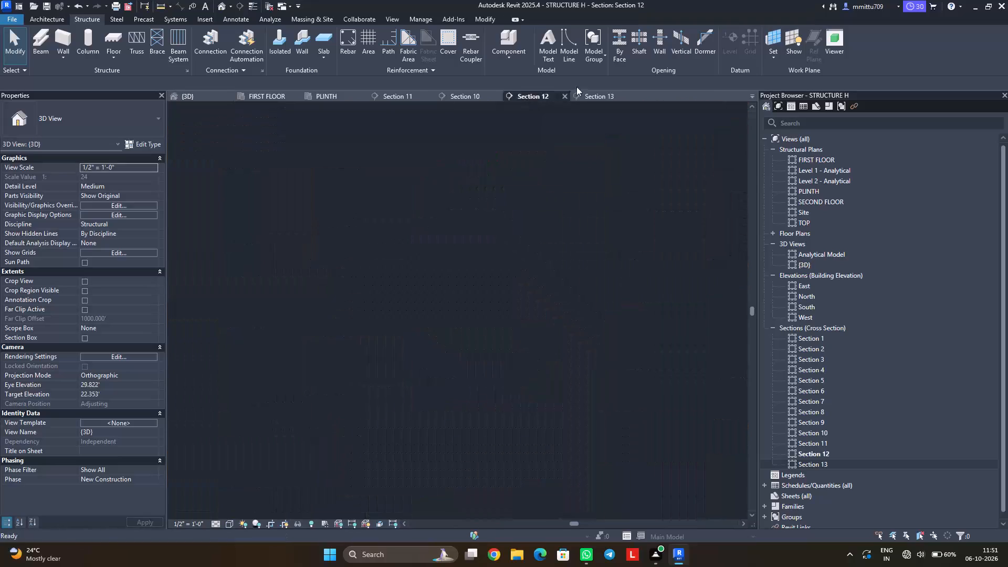
left_click(584, 96)
left_click(508, 314)
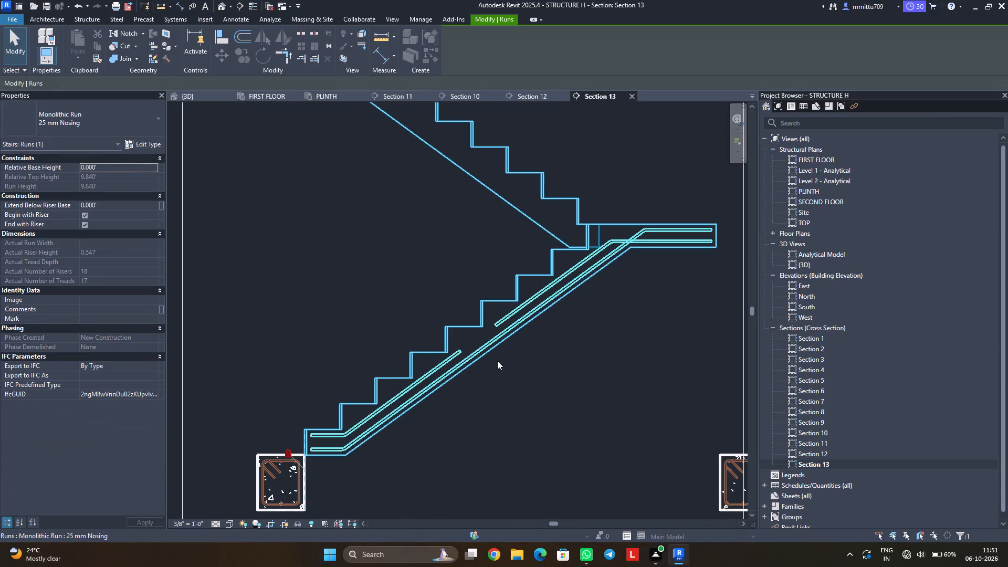
key("Escape")
key("Escape")
scroll(450, 342, "up", 1)
scroll(450, 342, "down", 2)
scroll(450, 342, "up", 1)
scroll(450, 347, "down", 1)
scroll(450, 347, "up", 2)
scroll(450, 348, "down", 1)
scroll(450, 348, "up", 2)
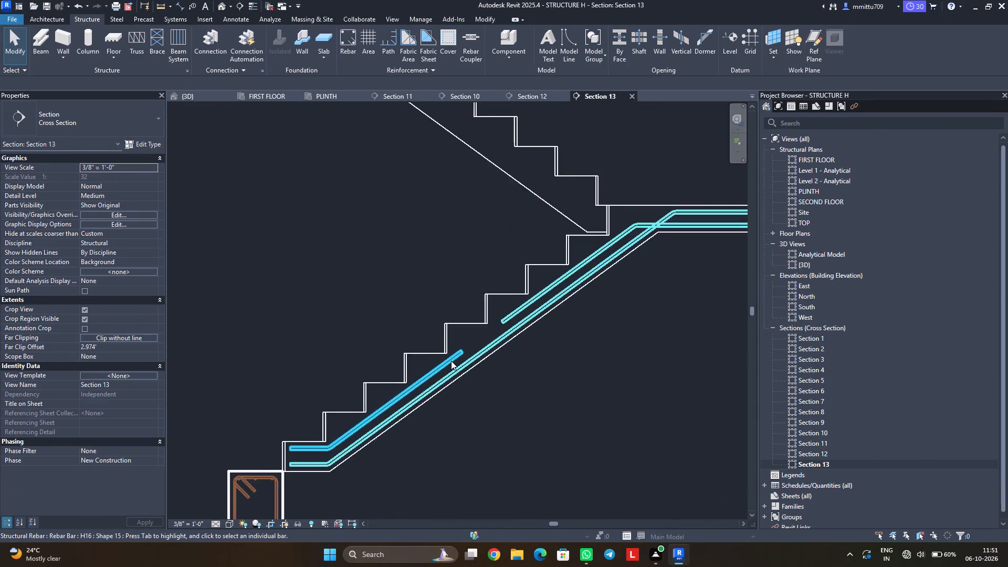
scroll(451, 361, "up", 4)
left_click(445, 366)
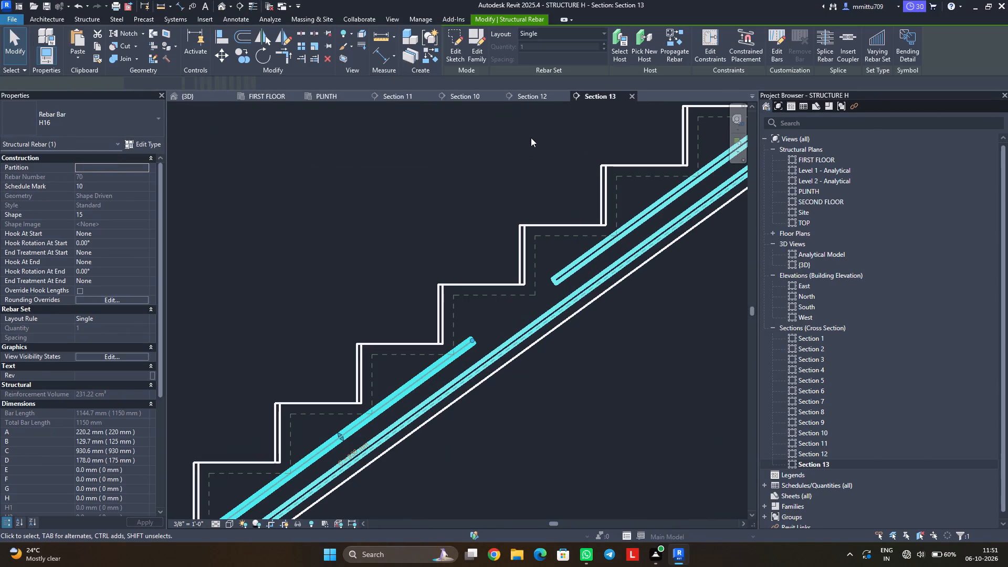
left_click(576, 31)
left_click(574, 65)
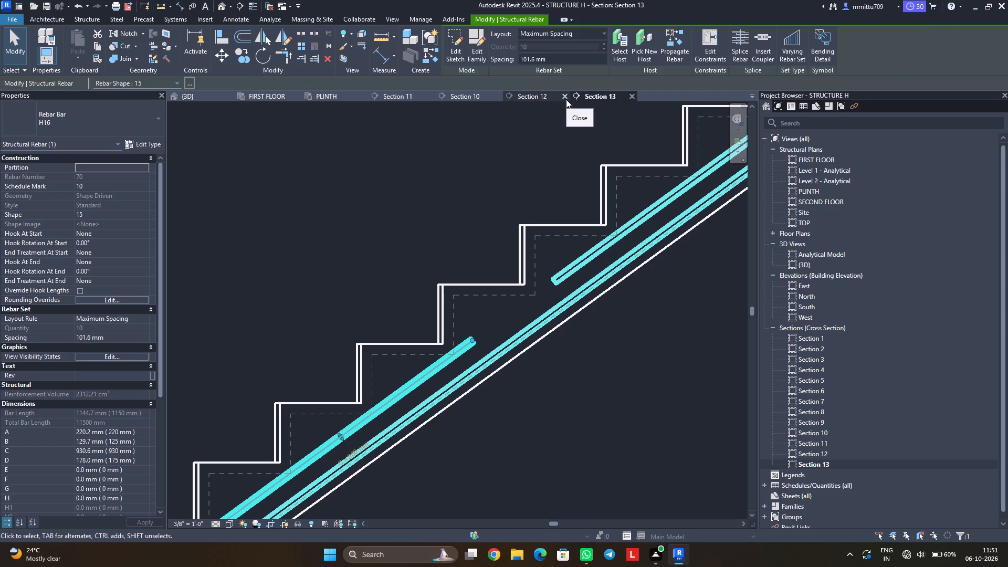
left_click(559, 60)
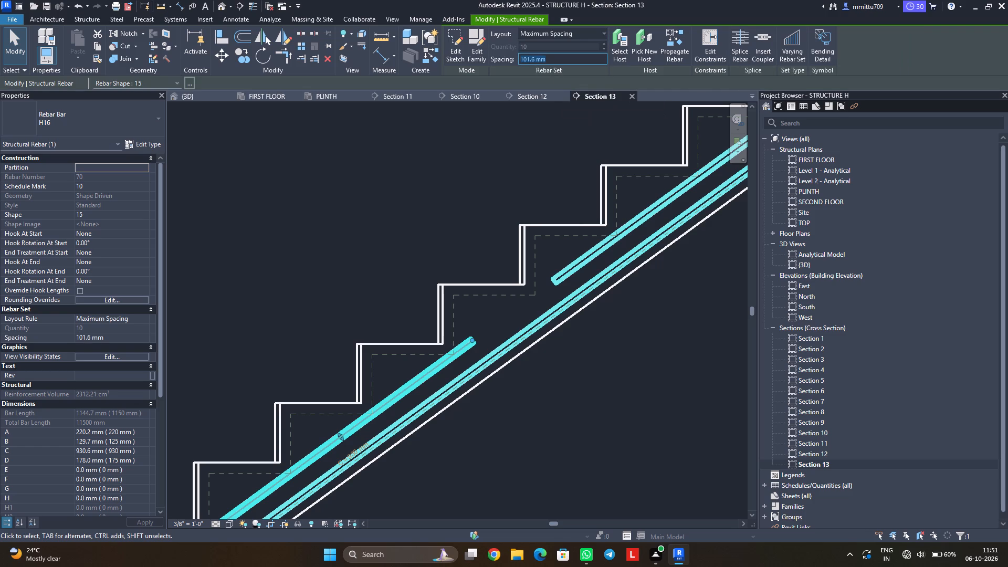
type("6\"")
key("Return")
key("Escape")
Set the additional H16 bar at the flight's upper end to a Maximum Spacing layout of 6".
left_click(588, 257)
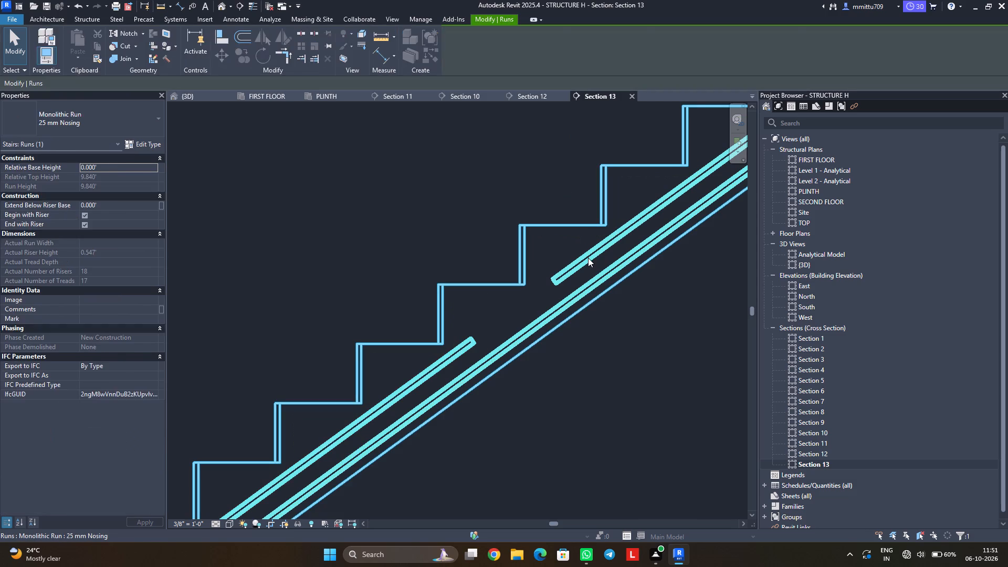
key("Escape")
left_click(605, 243)
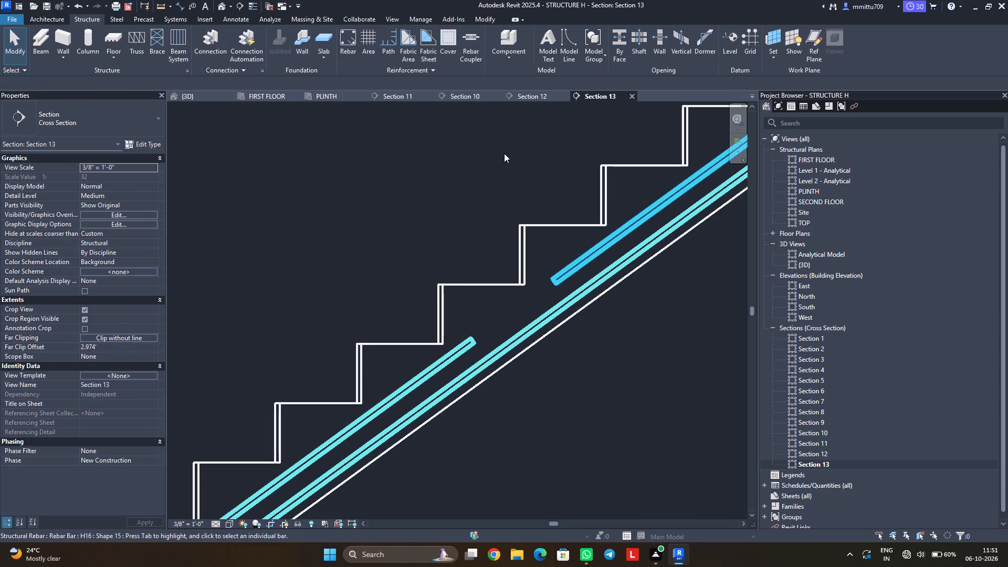
left_click(531, 31)
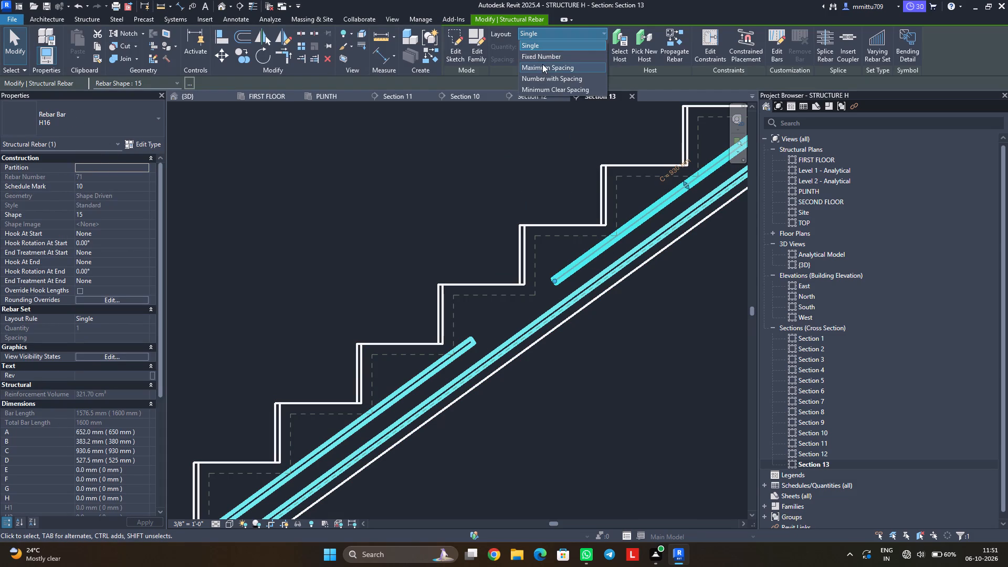
left_click(542, 64)
left_click(569, 60)
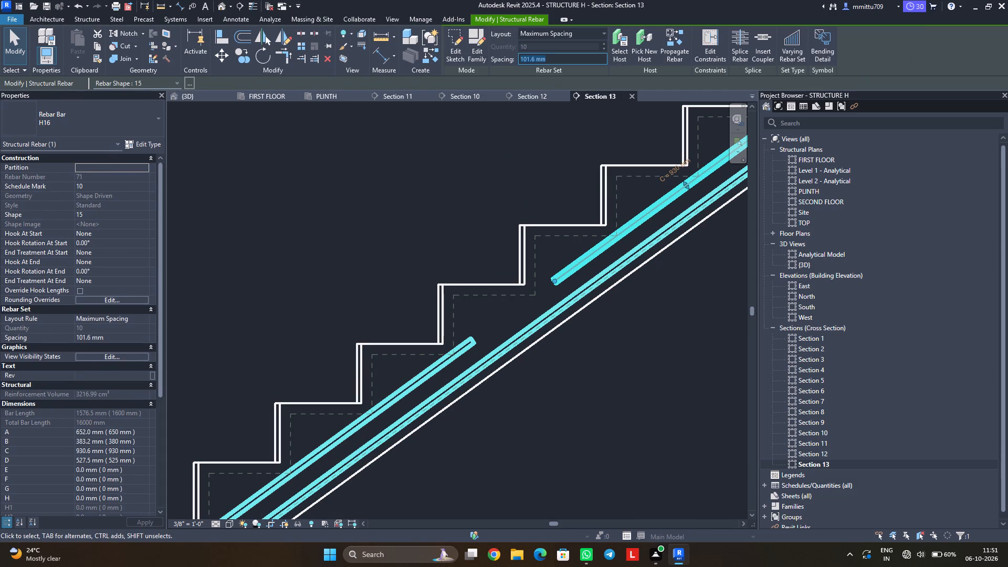
type("6\"")
key("Return")
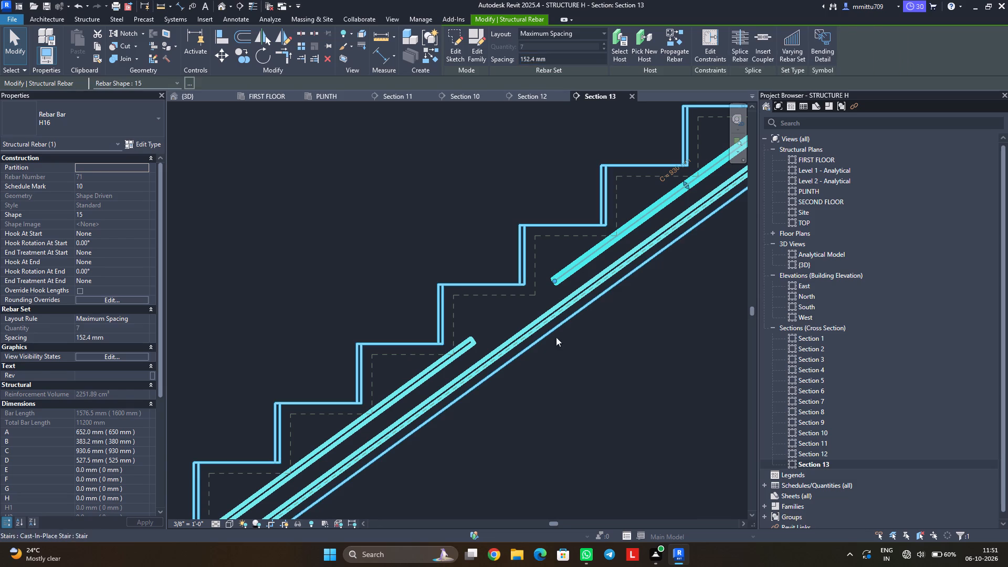
left_click(569, 387)
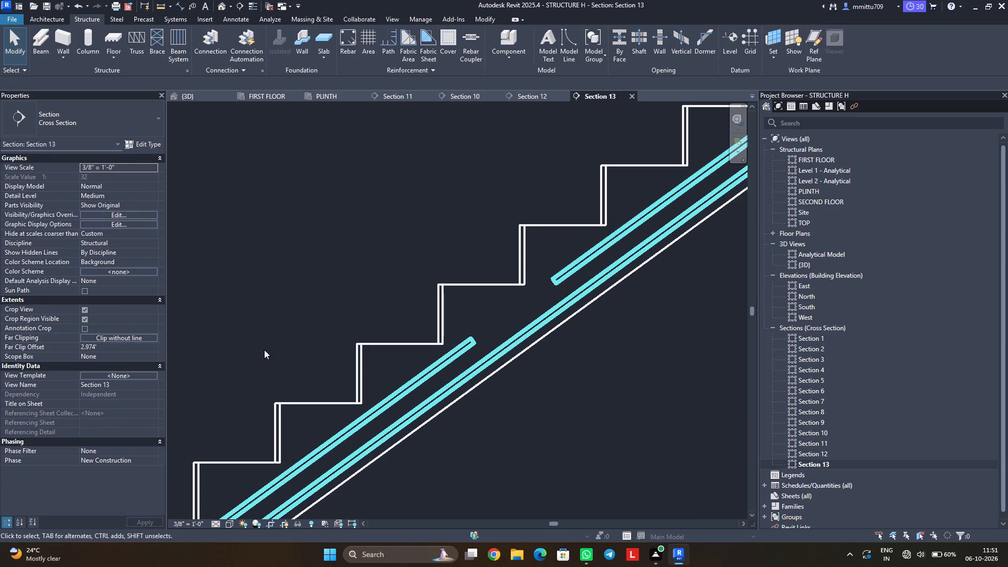
Examine the spaced bar sets of the lower stair flight in the {3D} view.
left_click(215, 97)
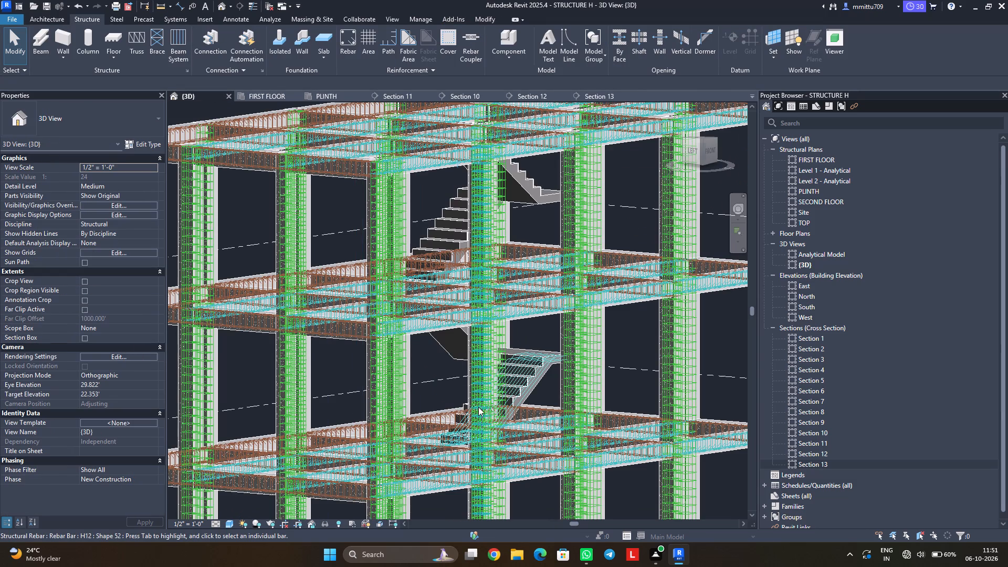
middle_click_drag(488, 401, 554, 380, "shift")
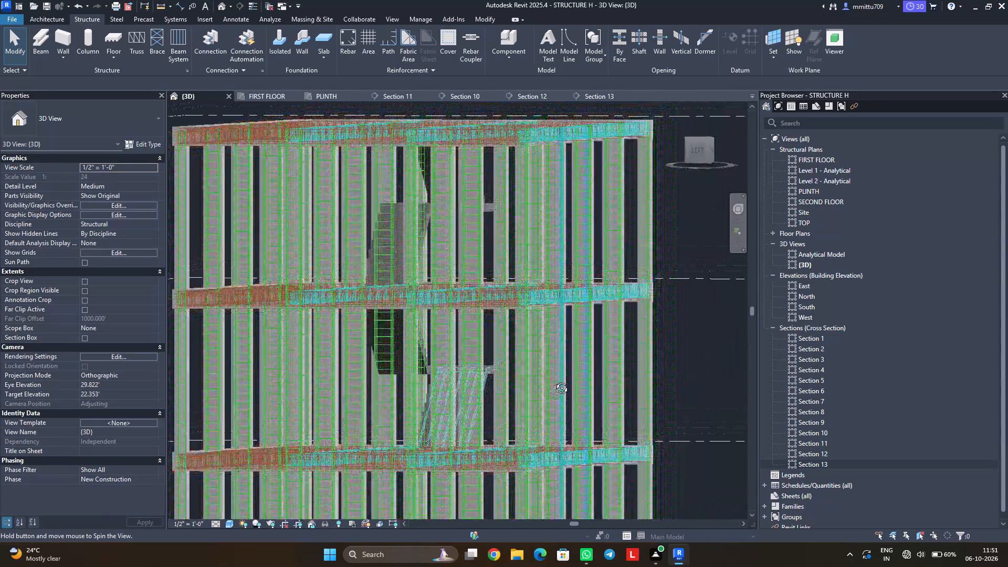
middle_click_drag(554, 380, 508, 391, "shift")
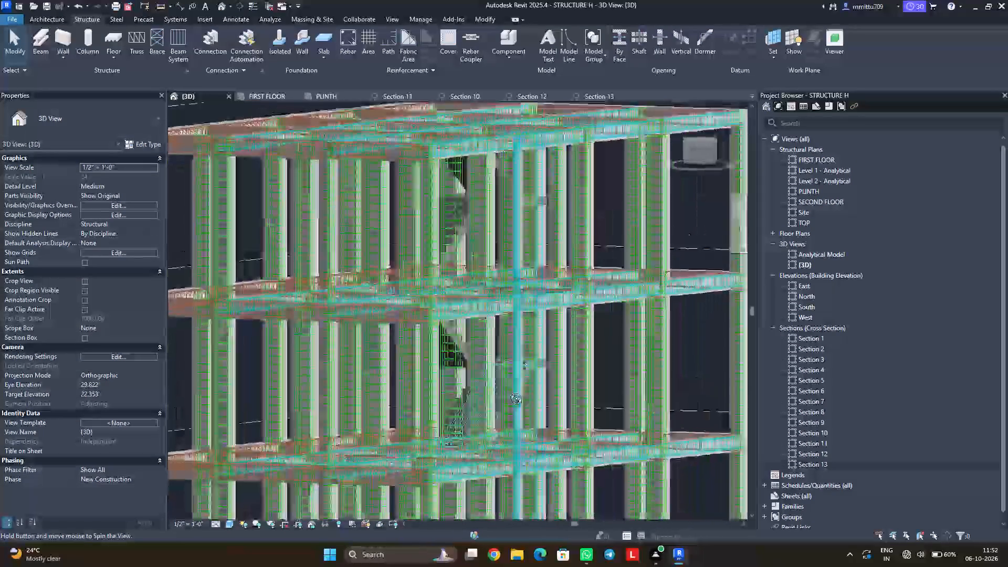
middle_click_drag(508, 391, 373, 378, "shift")
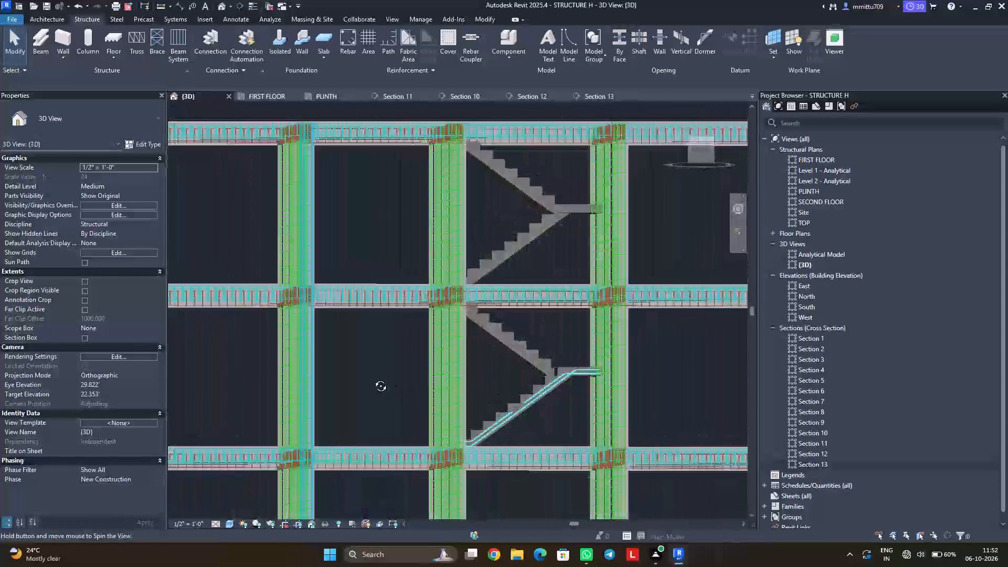
middle_click_drag(373, 378, 365, 376, "shift")
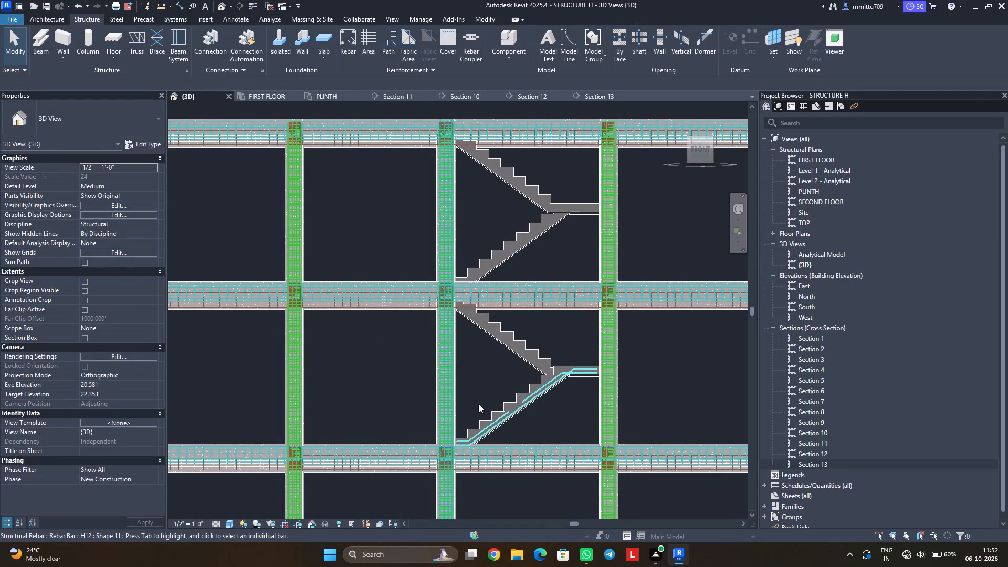
scroll(481, 408, "up", 4)
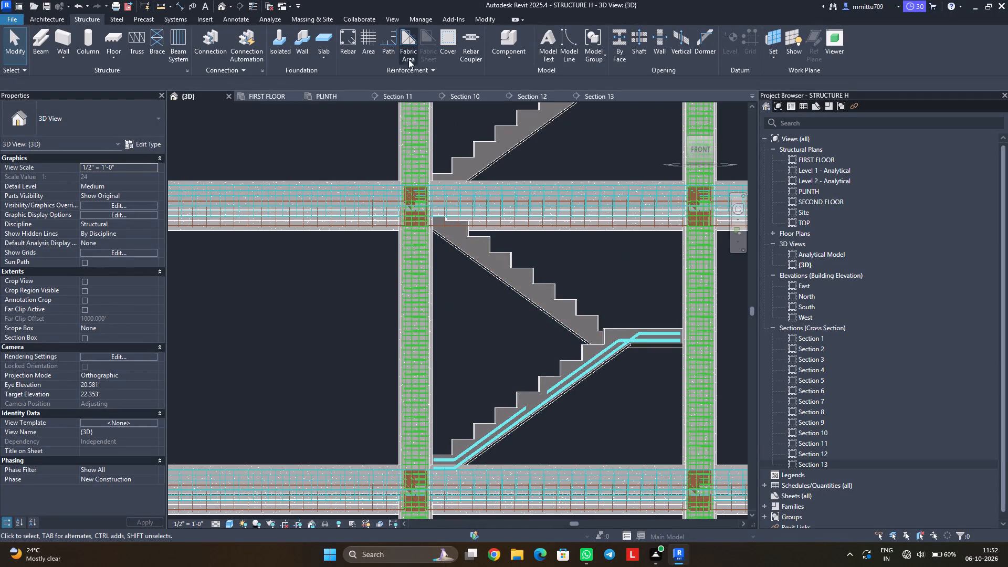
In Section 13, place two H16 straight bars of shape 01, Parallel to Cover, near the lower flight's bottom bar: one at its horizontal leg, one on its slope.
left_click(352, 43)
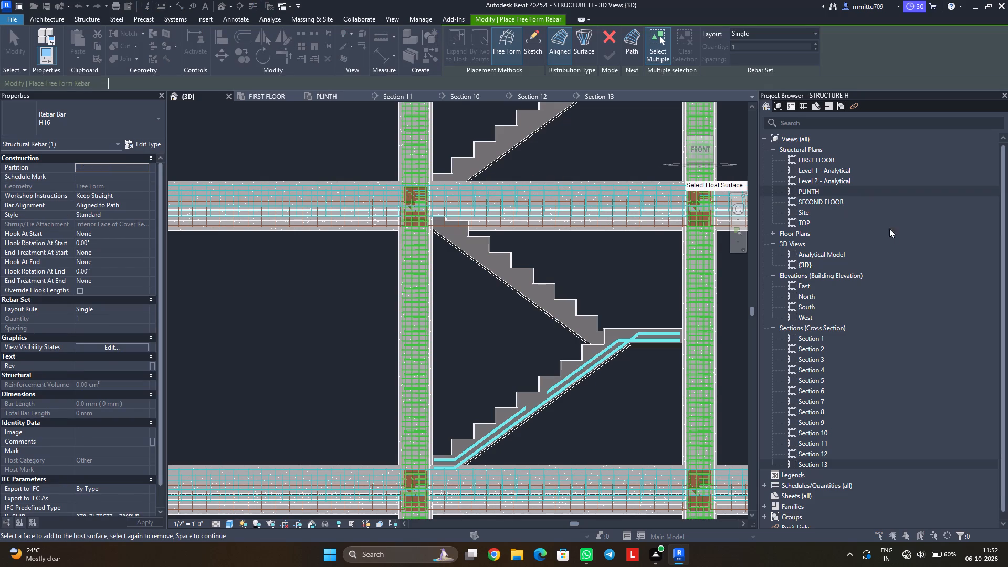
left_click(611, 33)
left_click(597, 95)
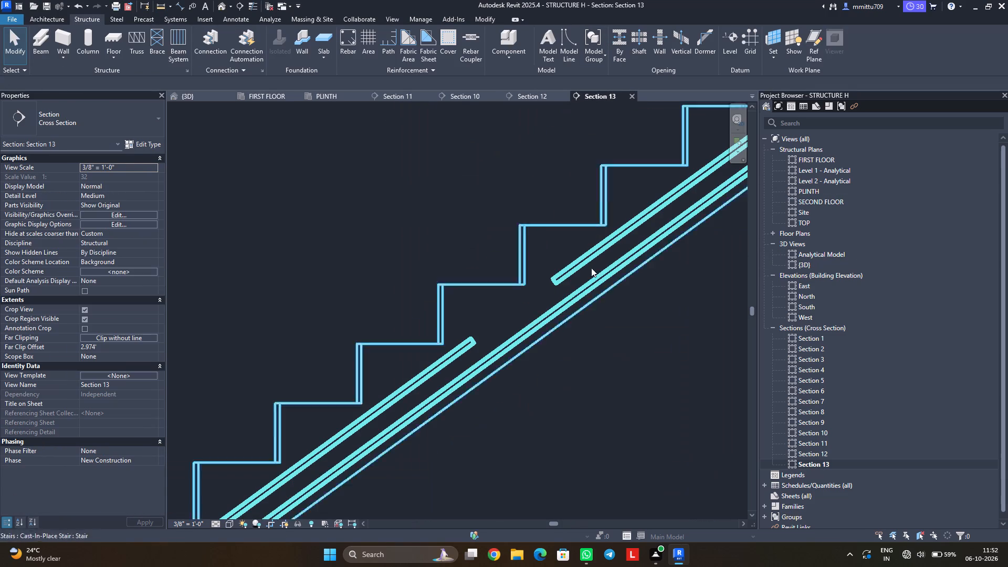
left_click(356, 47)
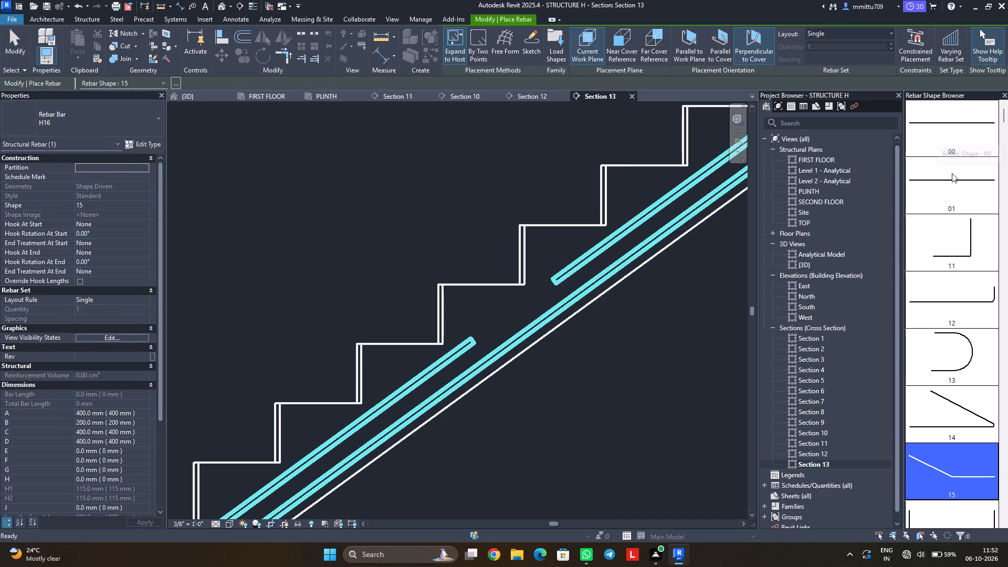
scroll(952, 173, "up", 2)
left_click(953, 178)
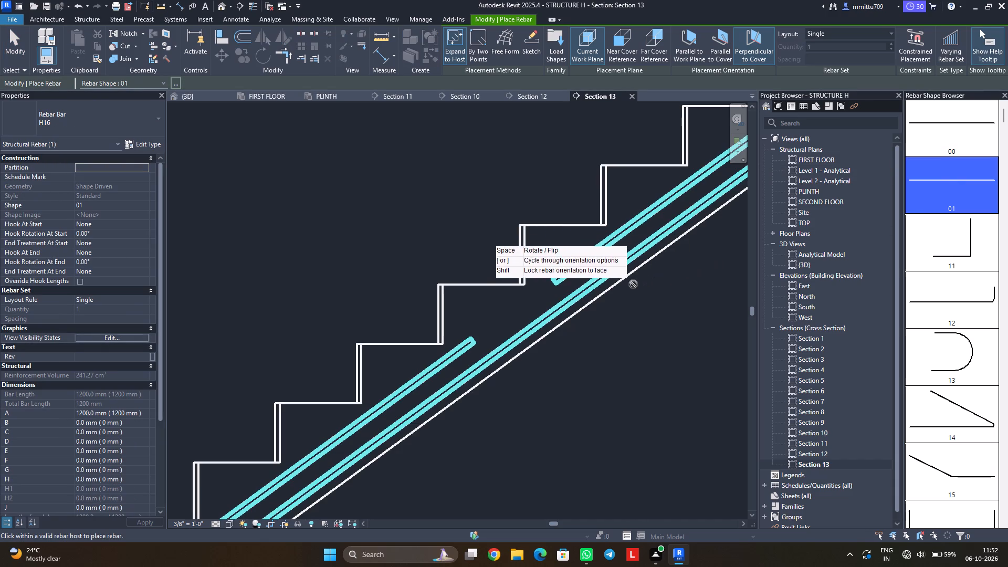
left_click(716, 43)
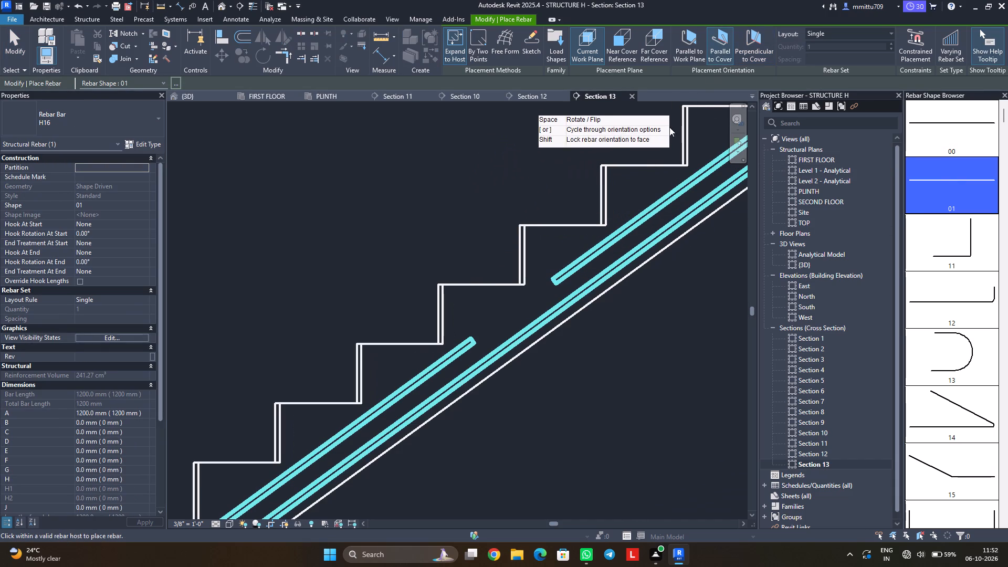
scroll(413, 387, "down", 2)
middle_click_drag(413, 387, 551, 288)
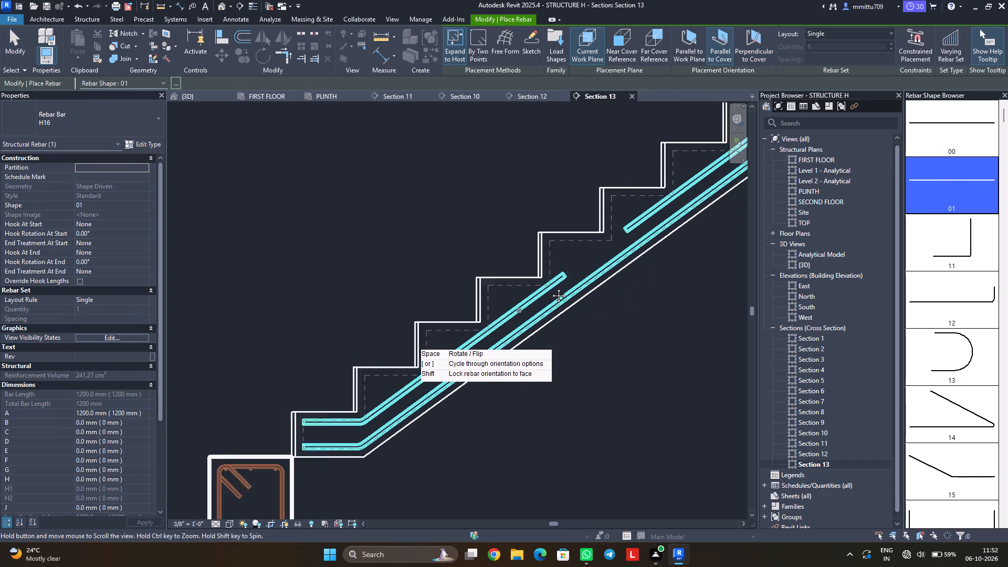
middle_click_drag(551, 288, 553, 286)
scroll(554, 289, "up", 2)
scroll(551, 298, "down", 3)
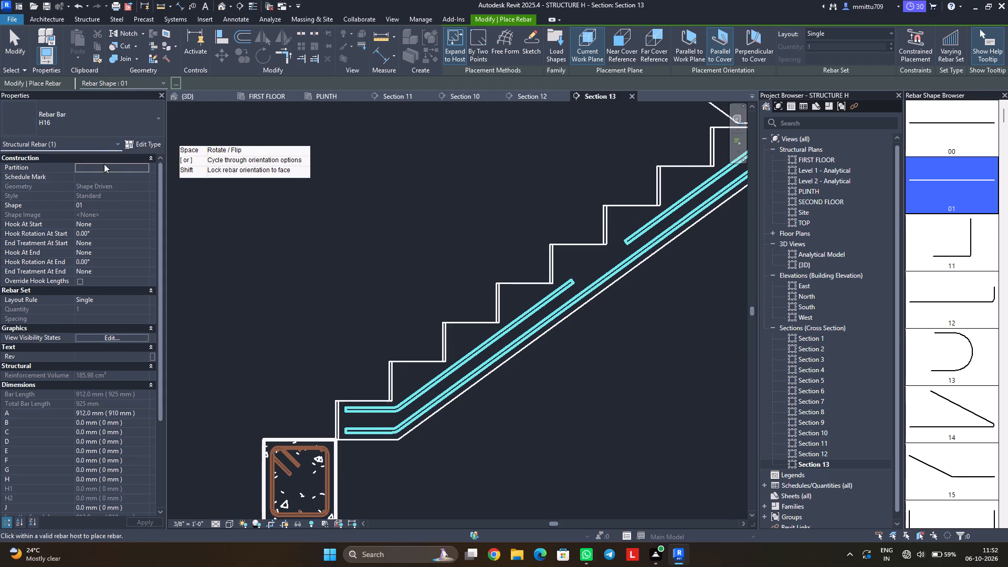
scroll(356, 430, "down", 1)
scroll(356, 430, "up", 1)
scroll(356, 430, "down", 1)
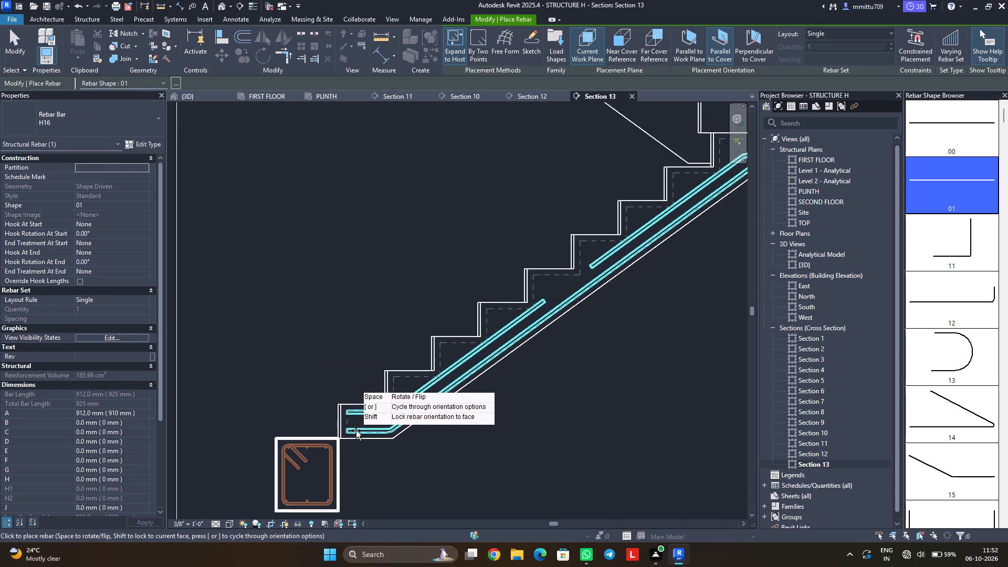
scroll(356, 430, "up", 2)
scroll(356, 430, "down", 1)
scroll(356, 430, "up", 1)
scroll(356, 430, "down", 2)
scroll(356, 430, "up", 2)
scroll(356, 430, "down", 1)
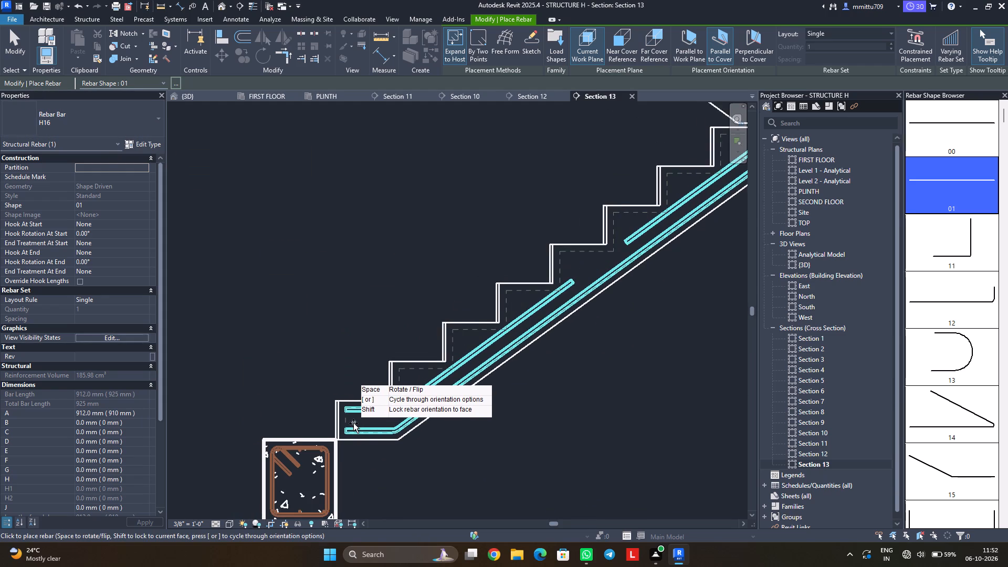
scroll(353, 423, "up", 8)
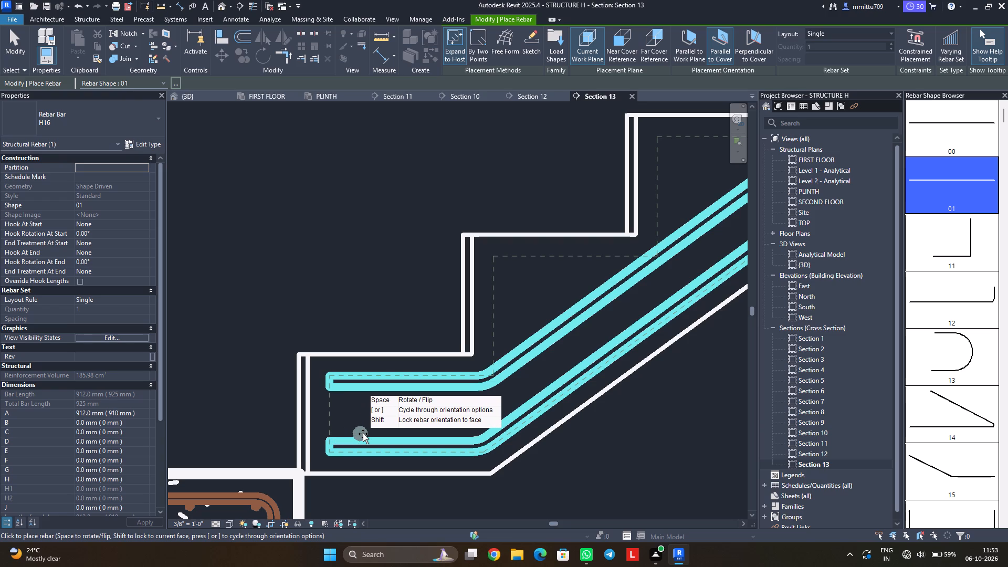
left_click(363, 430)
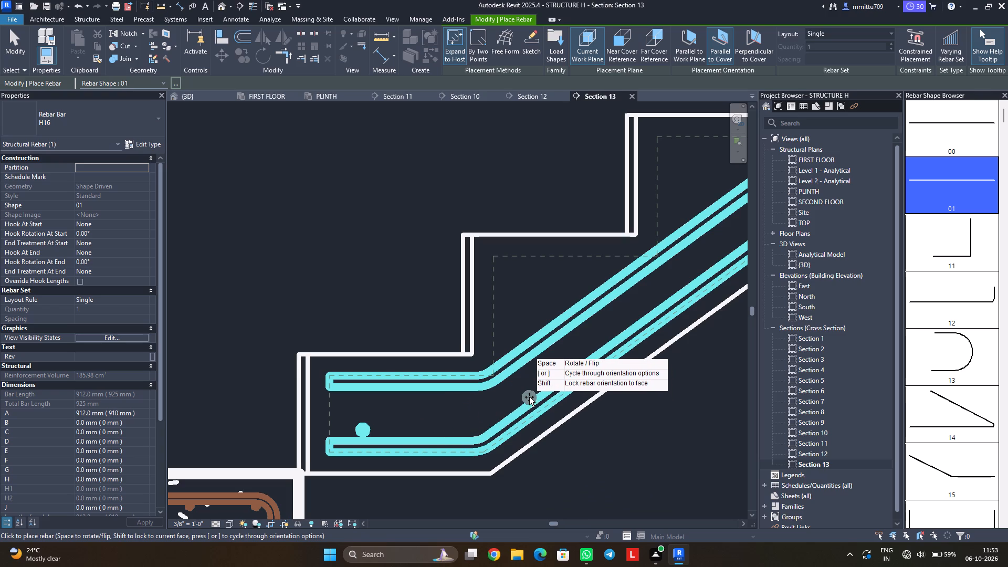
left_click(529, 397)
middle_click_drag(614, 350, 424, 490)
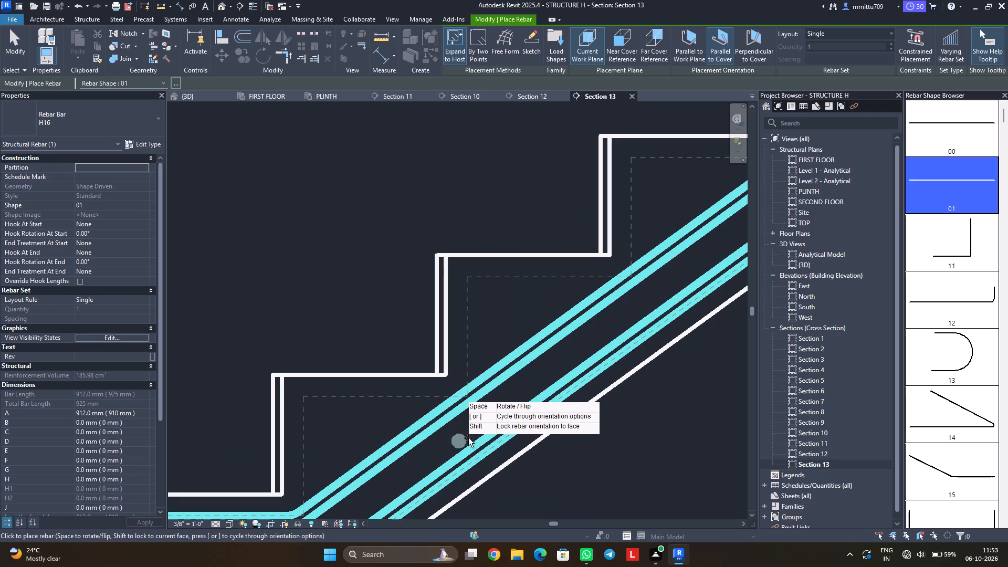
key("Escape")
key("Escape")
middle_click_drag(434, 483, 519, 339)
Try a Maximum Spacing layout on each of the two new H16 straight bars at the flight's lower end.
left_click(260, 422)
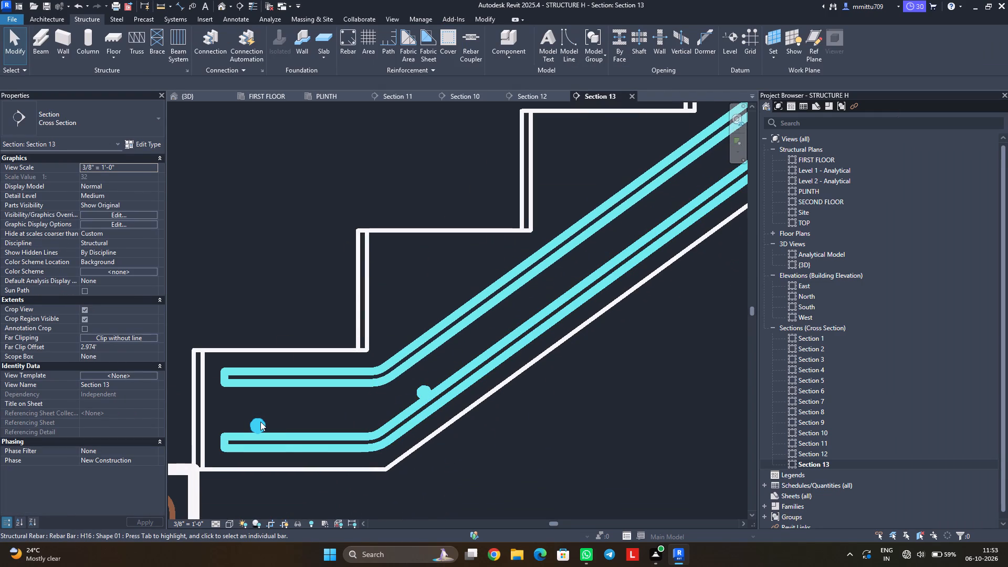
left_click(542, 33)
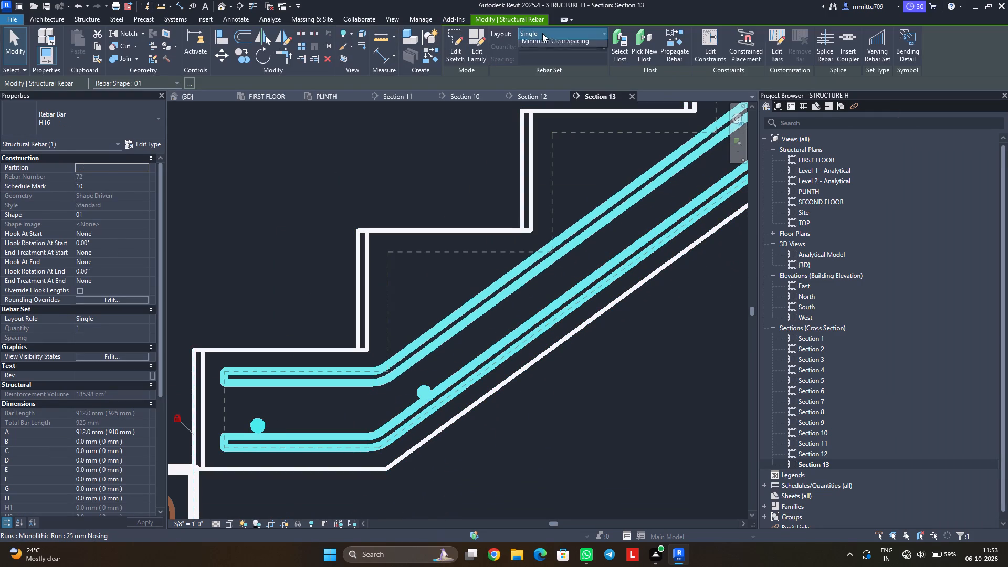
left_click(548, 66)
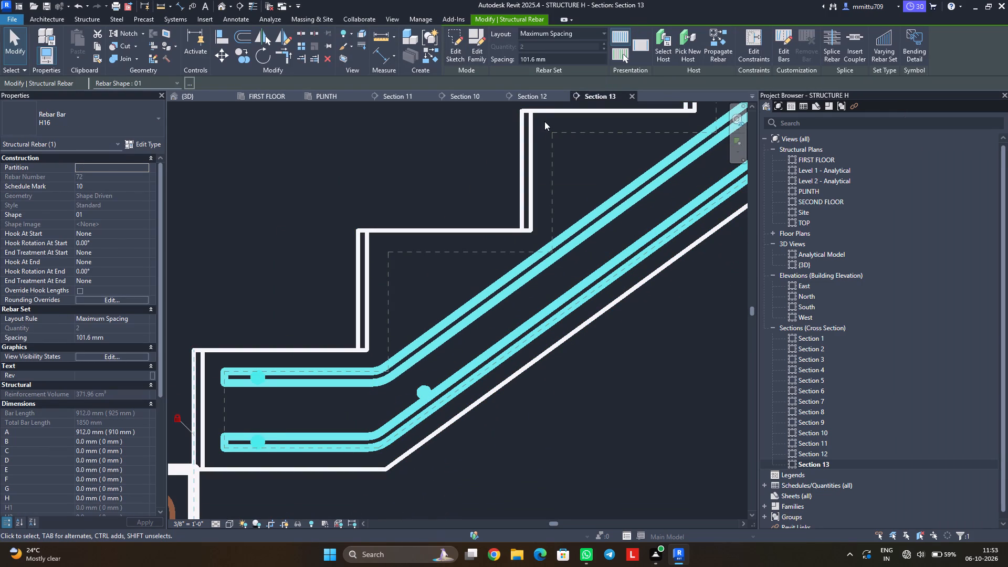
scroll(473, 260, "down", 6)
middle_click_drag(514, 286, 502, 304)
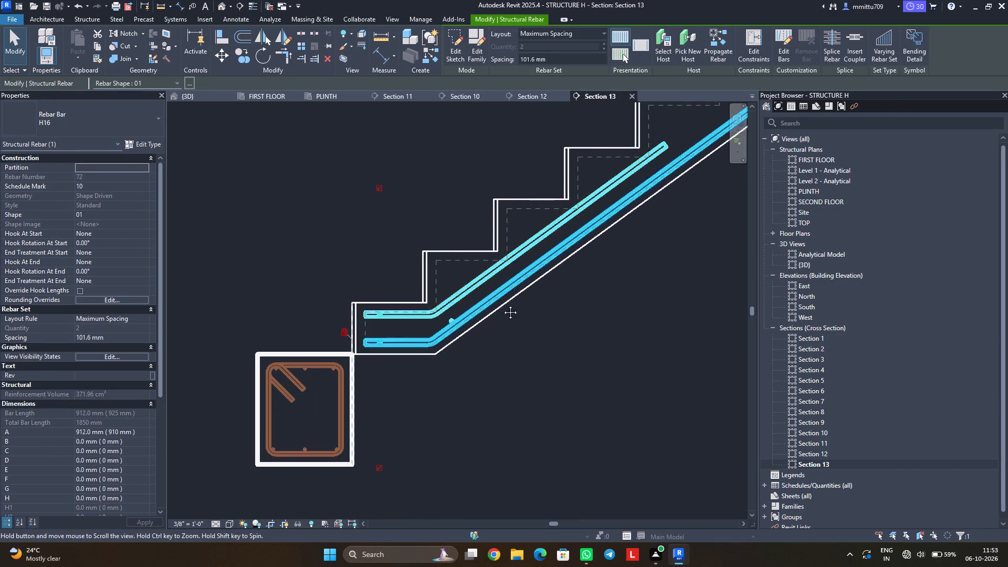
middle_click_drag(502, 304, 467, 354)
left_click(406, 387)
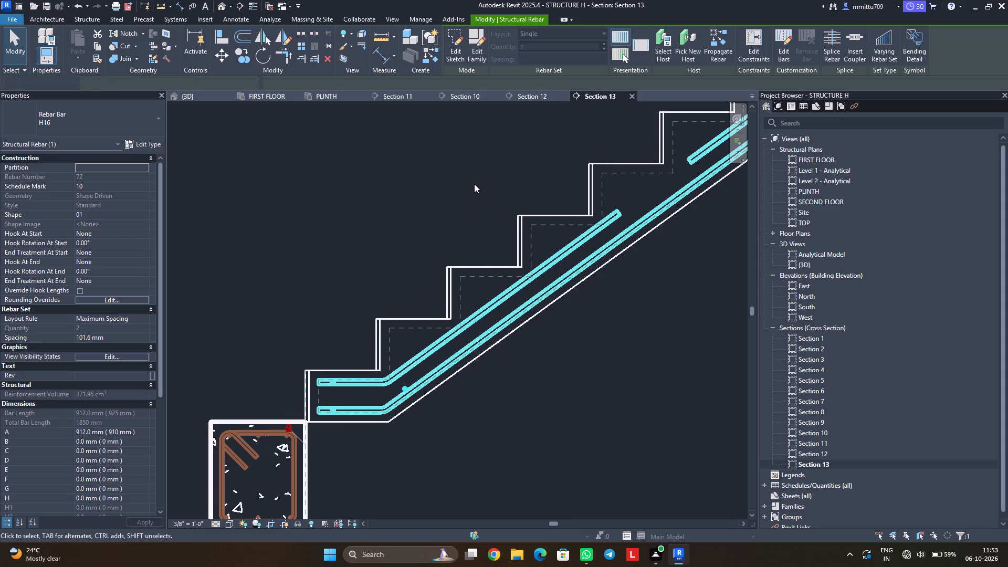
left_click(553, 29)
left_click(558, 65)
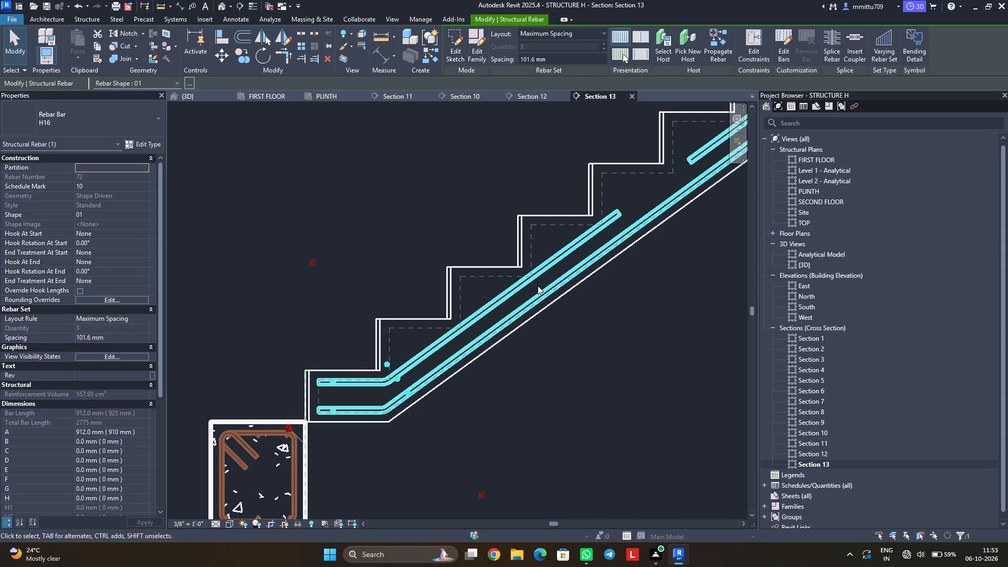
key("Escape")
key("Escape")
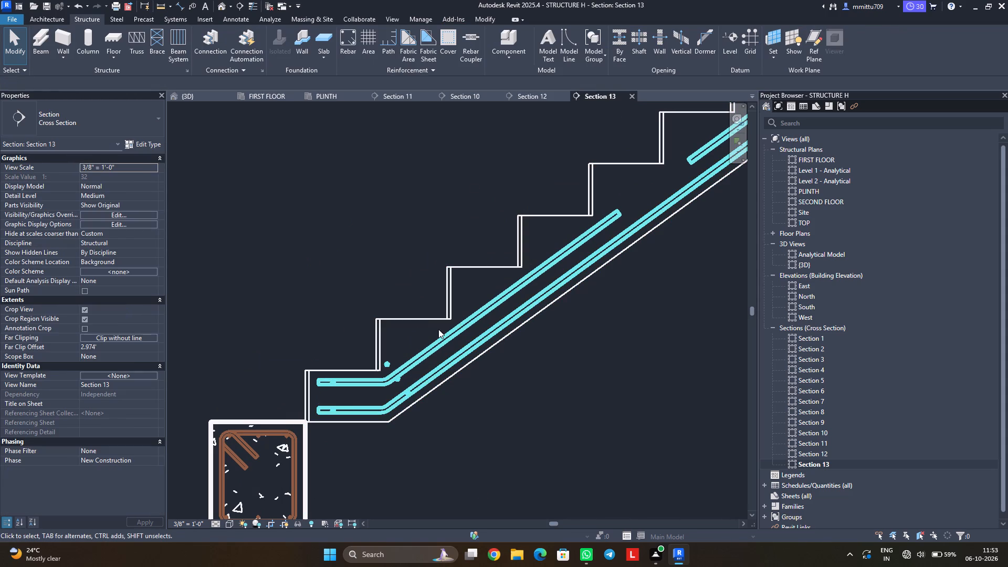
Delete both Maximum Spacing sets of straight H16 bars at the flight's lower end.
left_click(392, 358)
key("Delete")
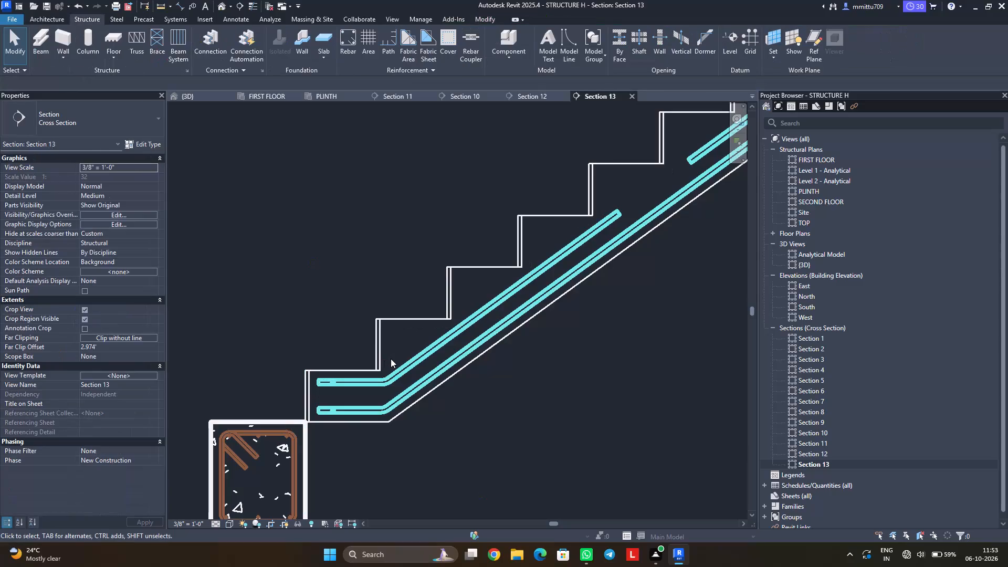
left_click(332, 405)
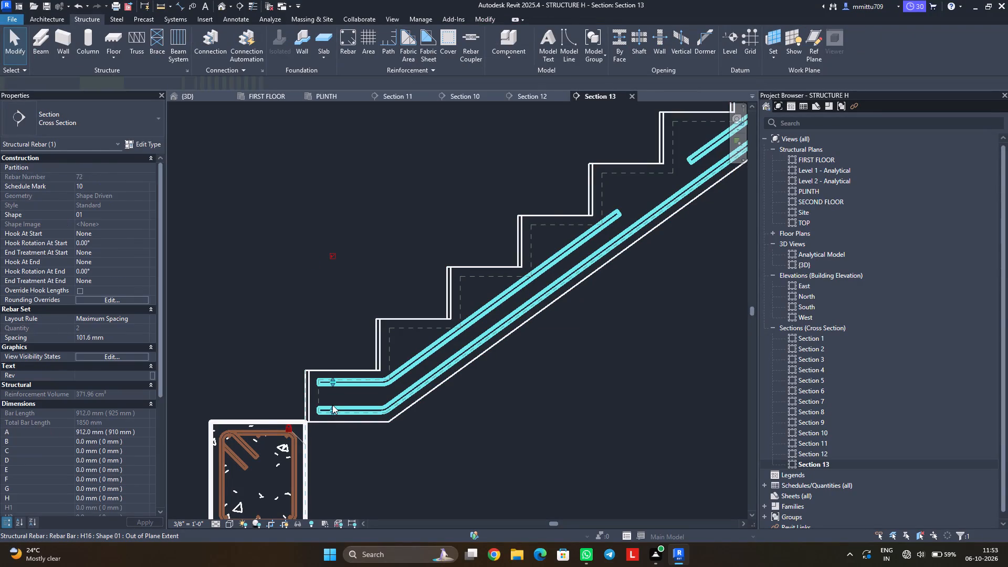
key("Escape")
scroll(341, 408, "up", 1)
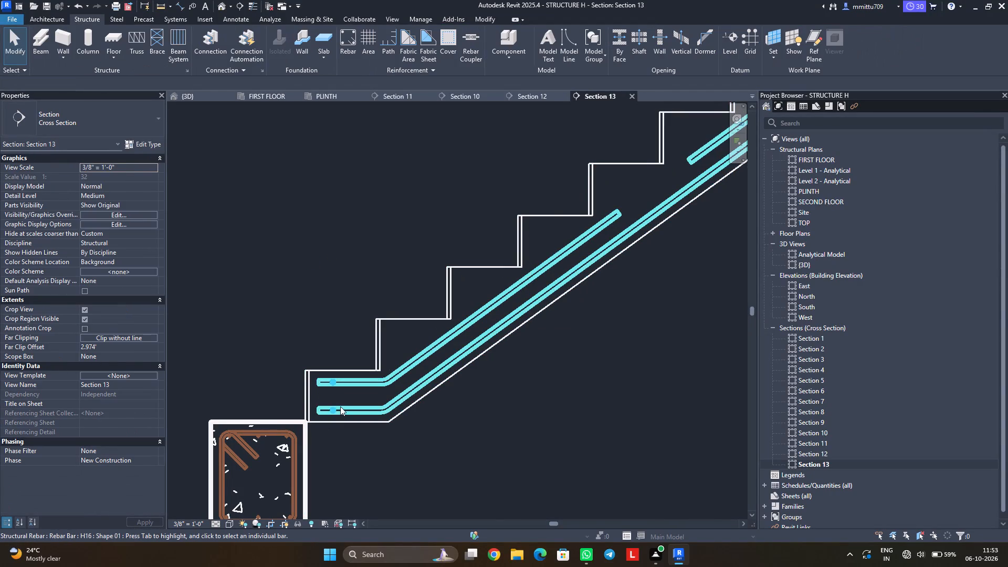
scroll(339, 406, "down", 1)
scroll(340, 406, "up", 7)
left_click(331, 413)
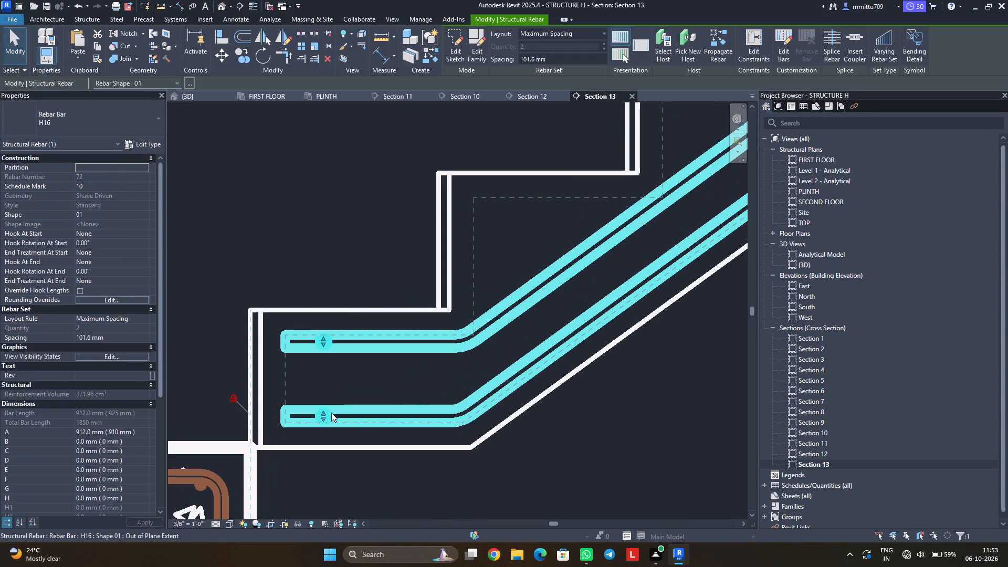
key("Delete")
Place a single H16 bar of shape 01, Parallel to Cover, at the start of the bottom bar's horizontal leg.
scroll(355, 348, "down", 4)
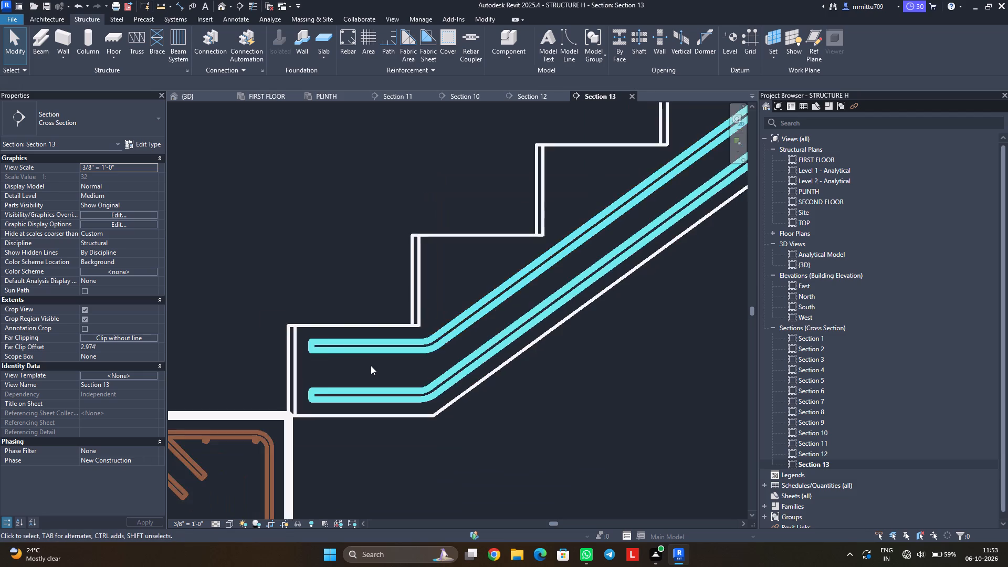
scroll(371, 365, "down", 2)
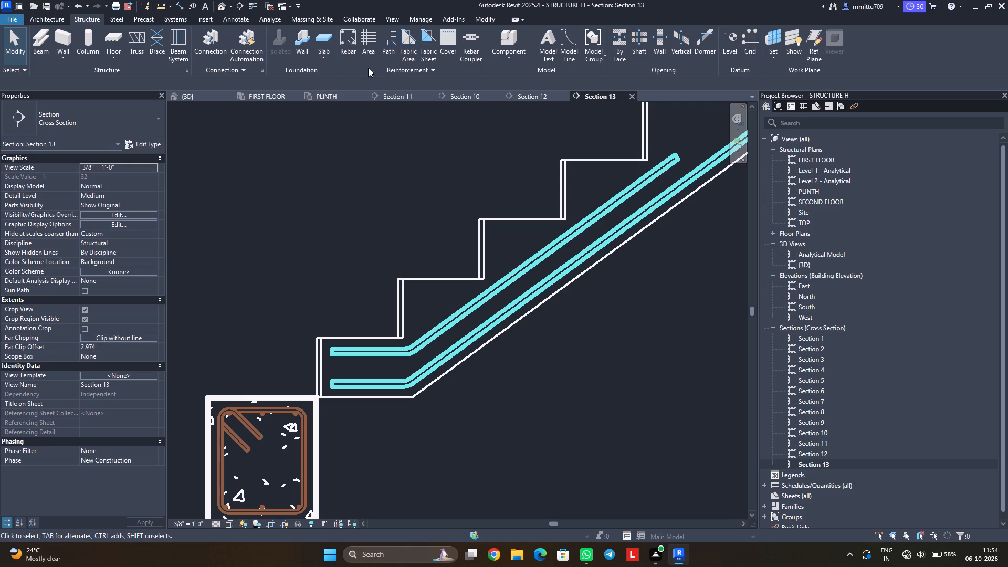
left_click(351, 47)
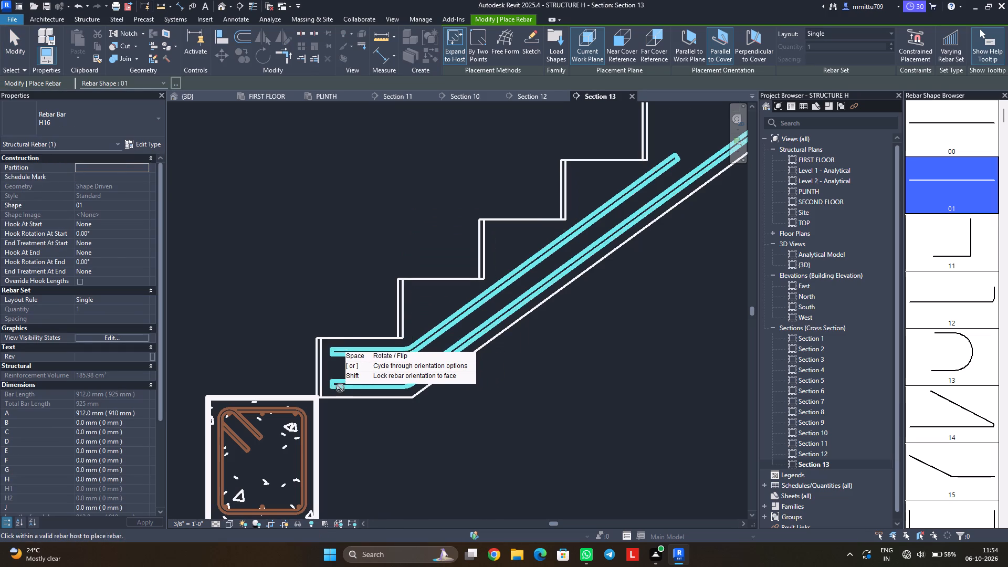
left_click(340, 388)
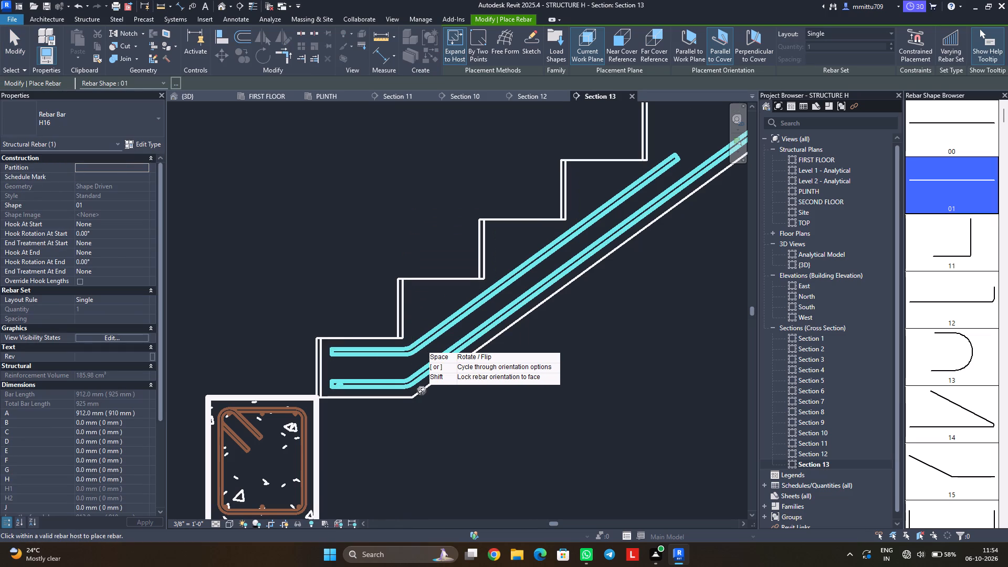
key("Escape")
key("Escape")
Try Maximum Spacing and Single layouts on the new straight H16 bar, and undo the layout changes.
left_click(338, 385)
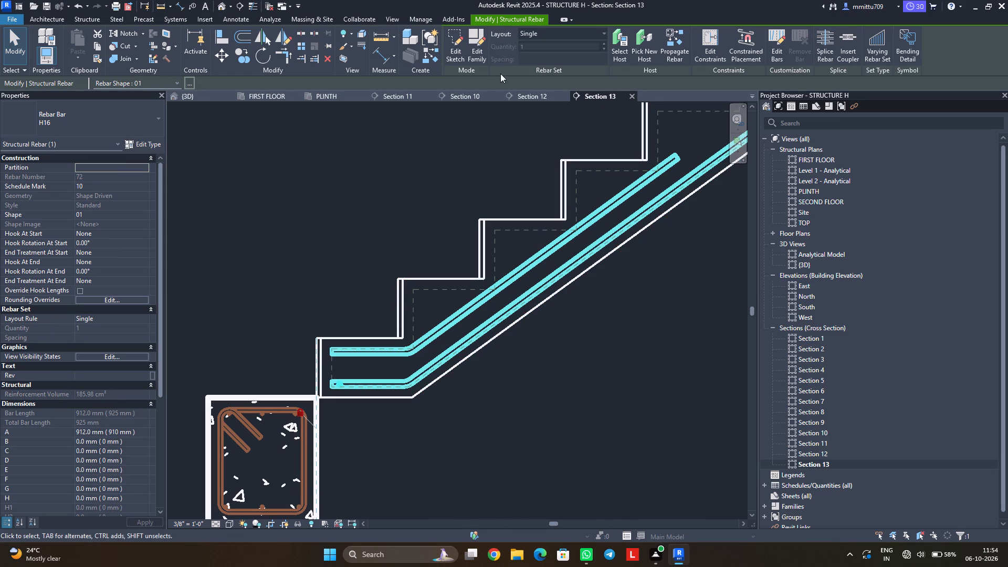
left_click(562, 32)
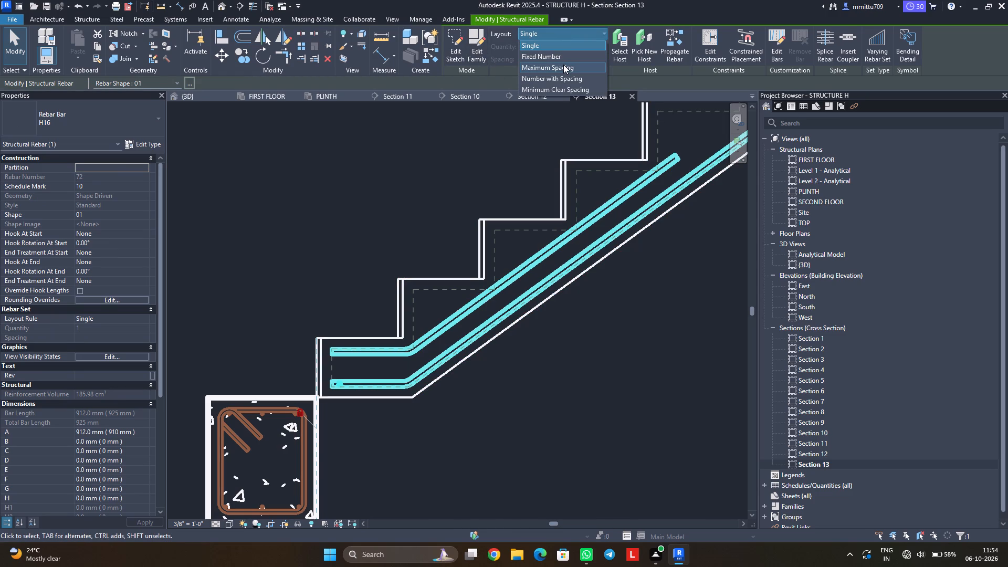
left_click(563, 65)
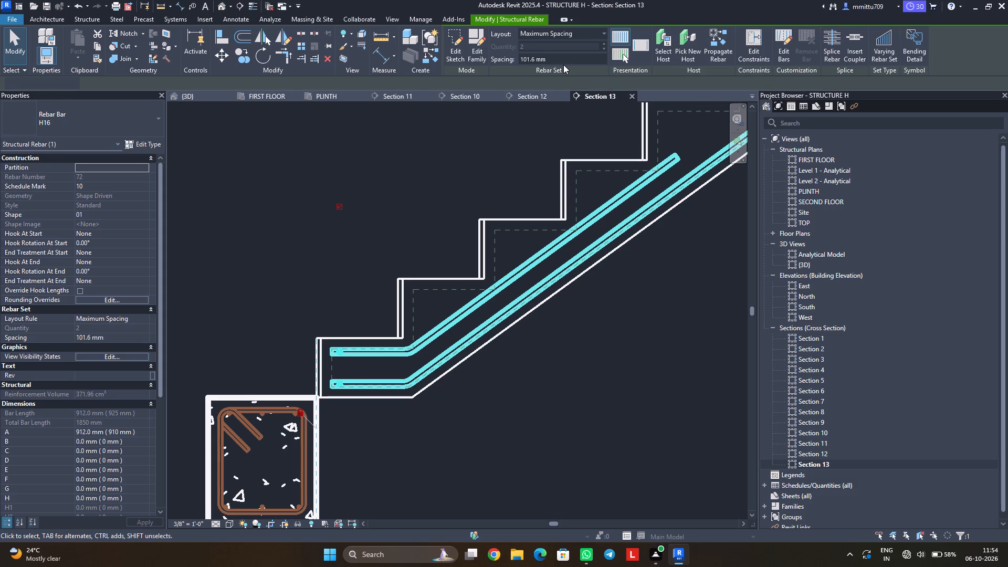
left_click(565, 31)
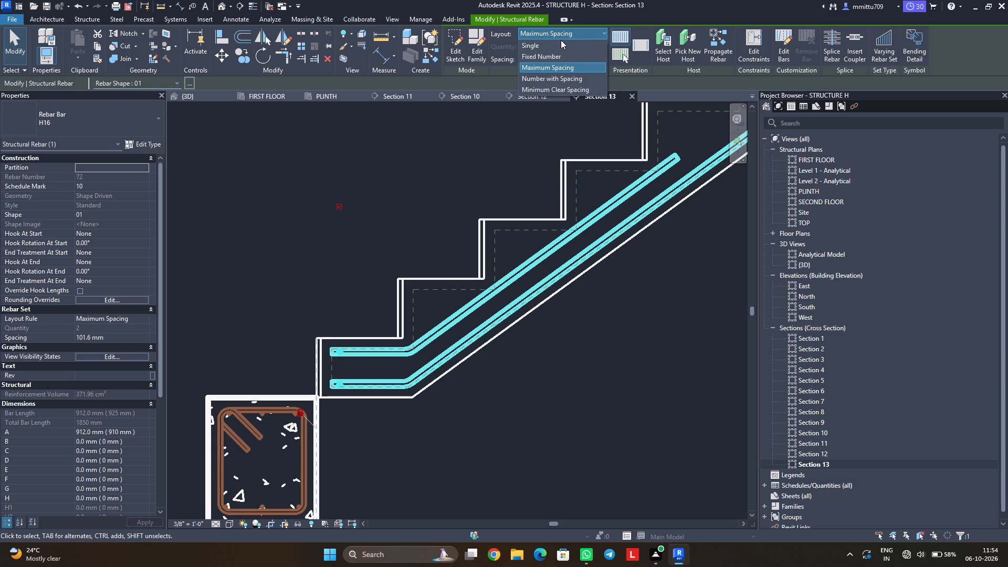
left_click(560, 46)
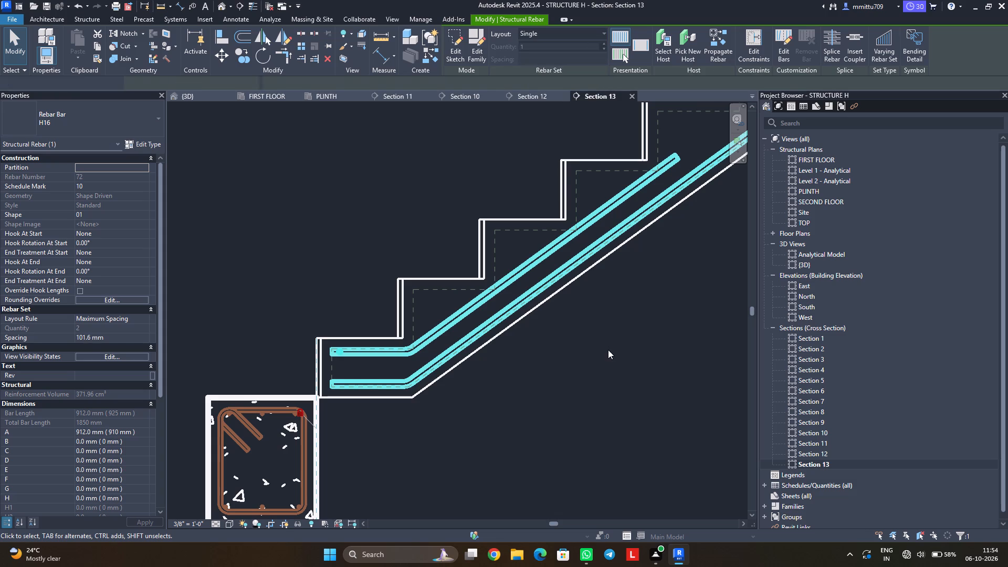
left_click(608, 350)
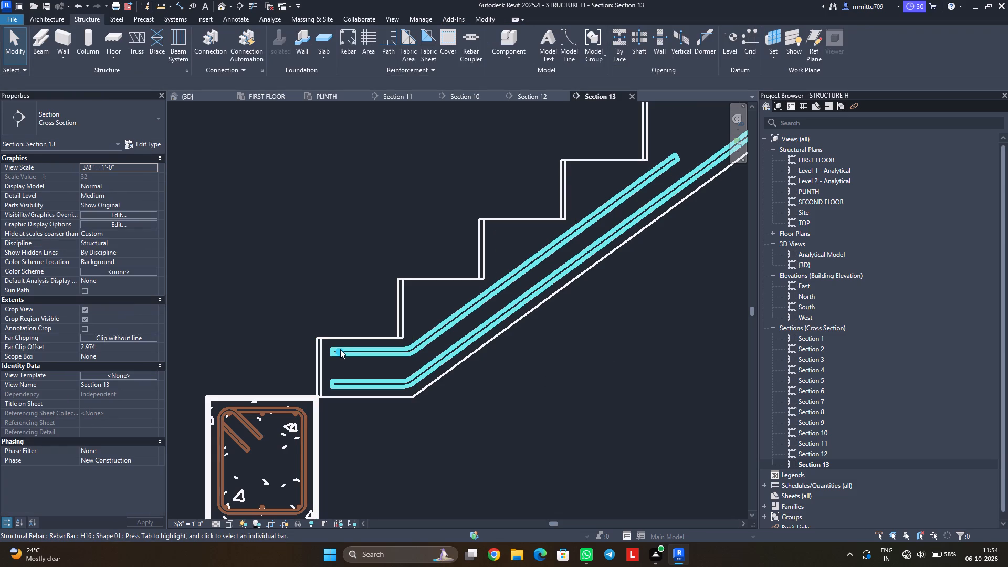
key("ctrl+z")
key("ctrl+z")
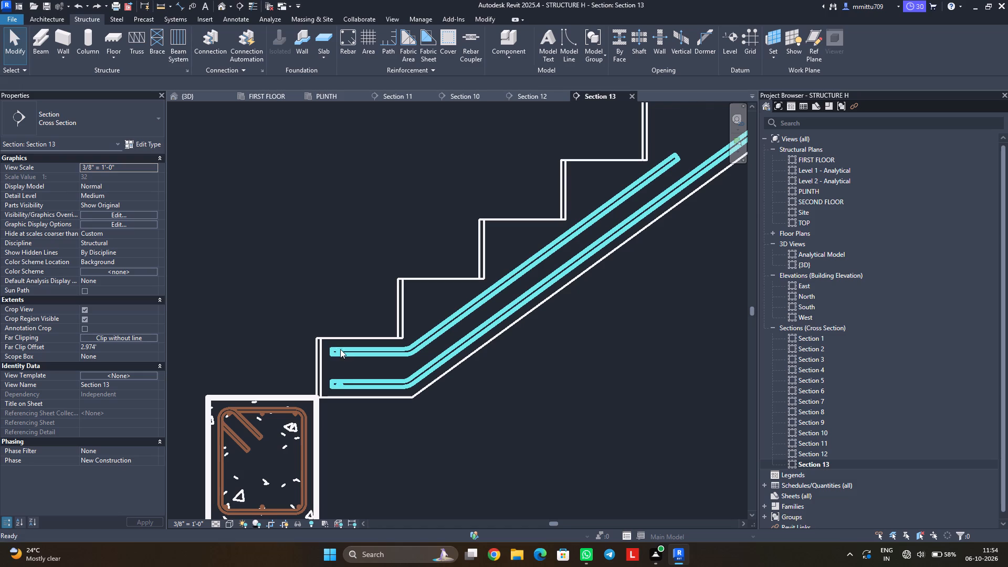
Examine the bars along the lower stair flight in Section 13, from the plinth beam up to the landing.
left_click(335, 381)
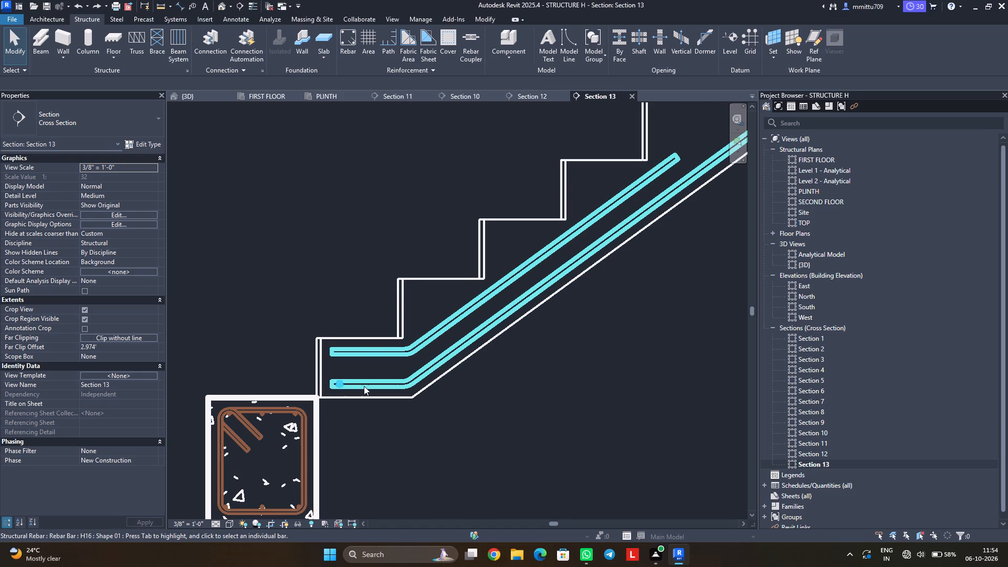
left_click_drag(582, 418, 520, 407)
scroll(517, 406, "down", 1)
scroll(517, 406, "up", 1)
scroll(517, 406, "down", 2)
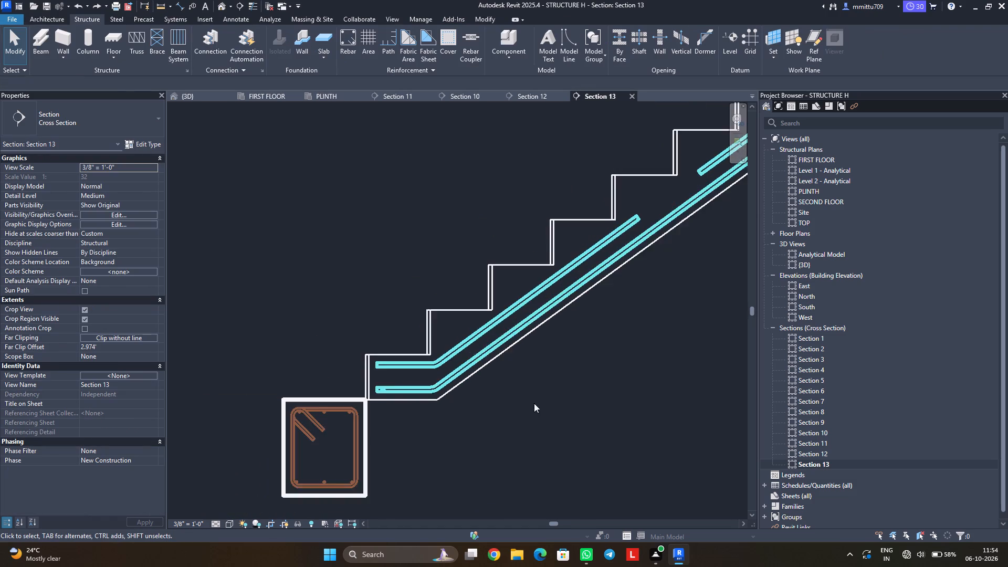
scroll(542, 403, "up", 1)
scroll(542, 403, "down", 3)
middle_click_drag(589, 392, 436, 398)
scroll(490, 376, "down", 2)
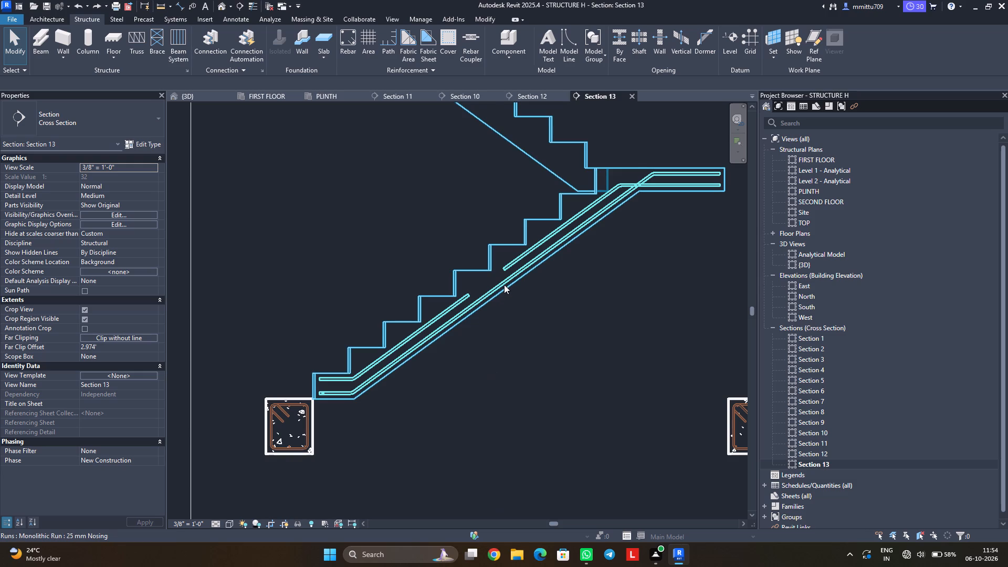
scroll(504, 285, "up", 1)
middle_click_drag(504, 290, 492, 335)
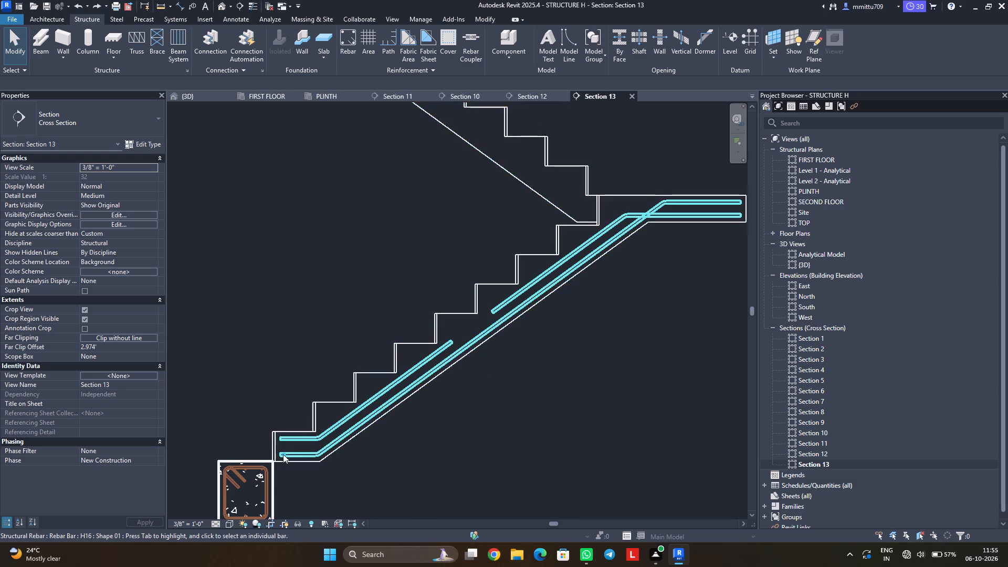
Delete the single straight H16 bar of shape 01 at the start of the bottom bar's horizontal leg.
scroll(283, 454, "up", 9)
scroll(283, 454, "down", 2)
scroll(283, 454, "up", 1)
scroll(283, 454, "down", 1)
scroll(283, 454, "up", 2)
scroll(283, 454, "down", 1)
scroll(283, 454, "up", 6)
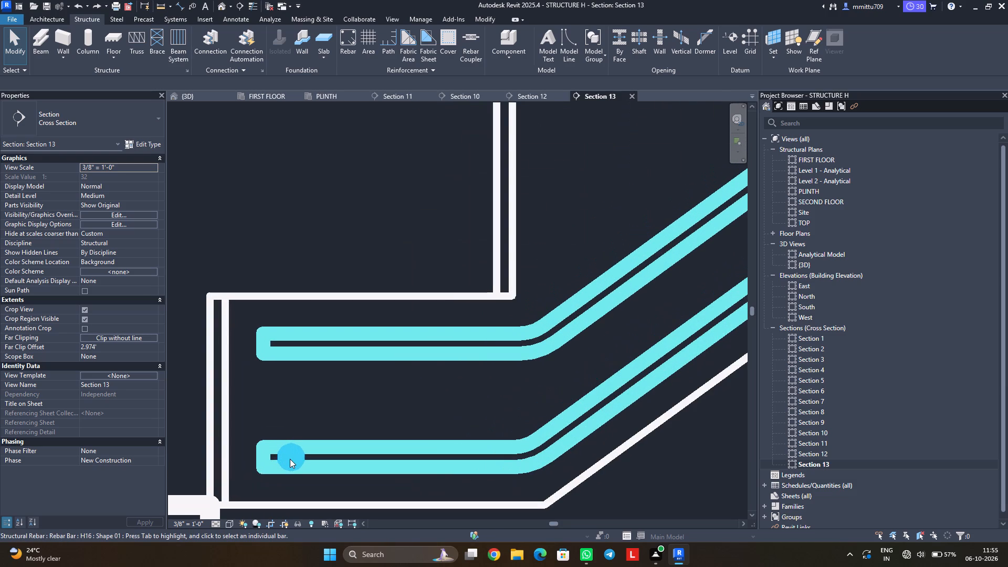
left_click(290, 459)
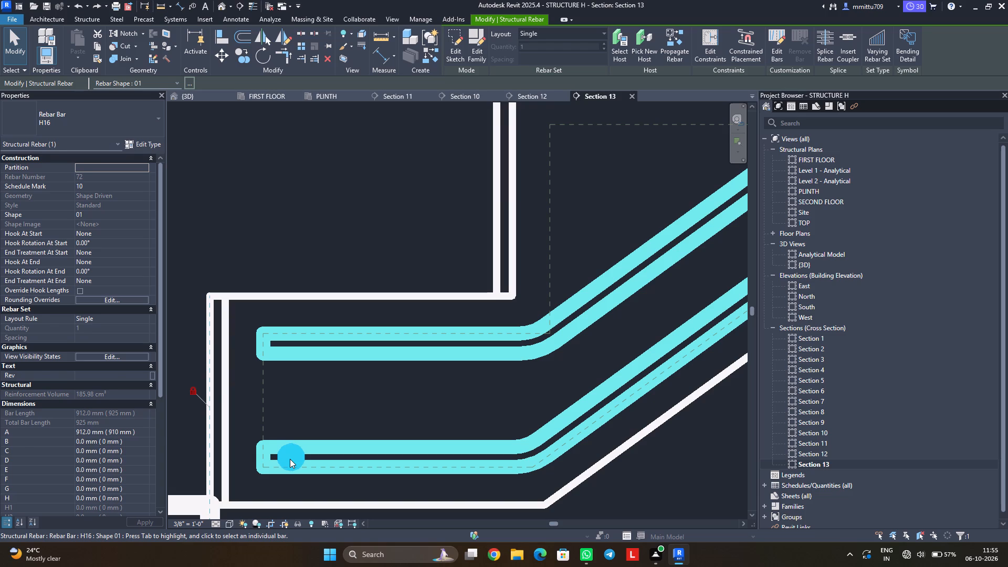
key("Escape")
left_click(290, 459)
key("Delete")
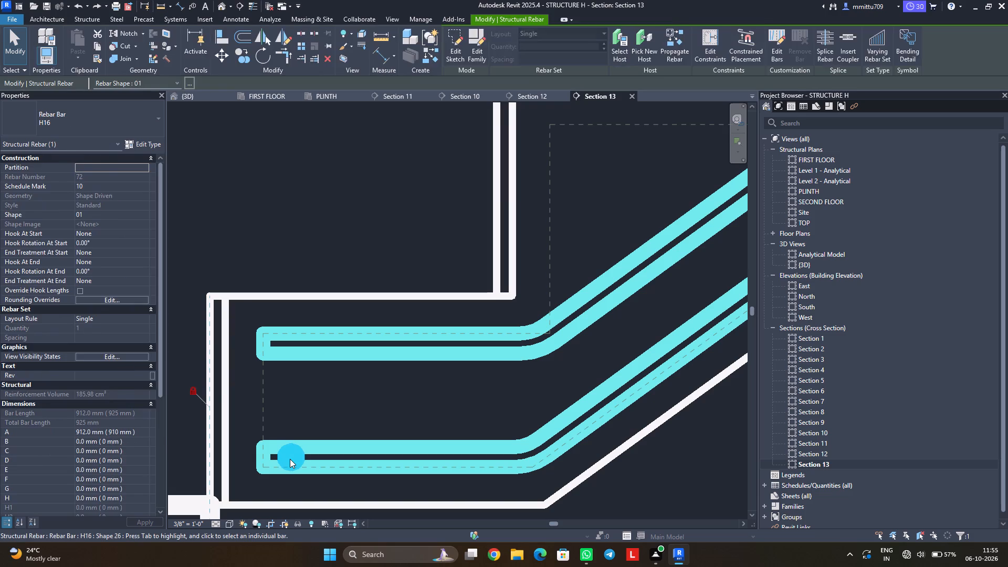
scroll(340, 333, "down", 3)
scroll(340, 333, "up", 1)
scroll(340, 333, "down", 6)
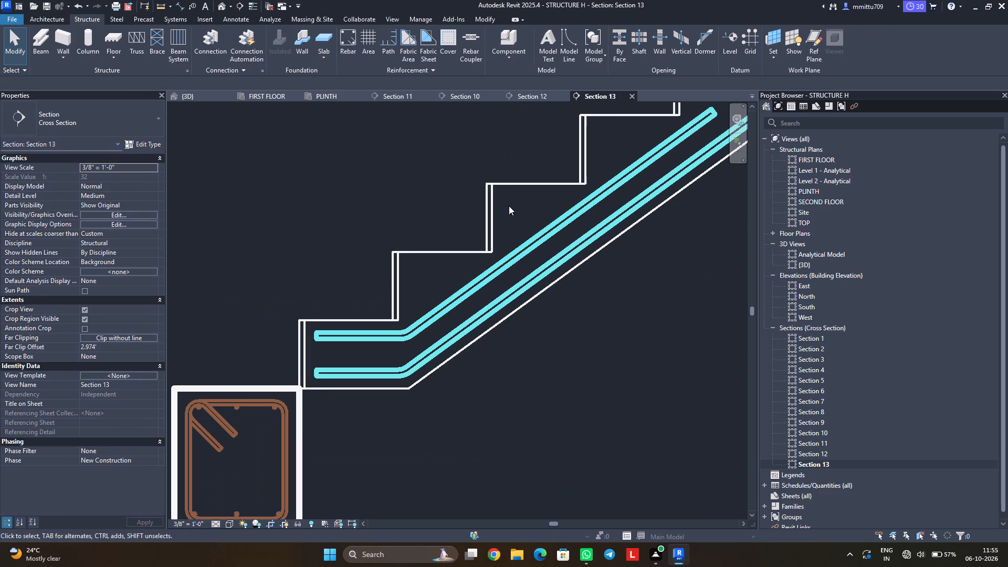
In the PLINTH plan, draw a section across the stairs between grids C and D, extending beyond grids 2 and 3.
left_click(315, 95)
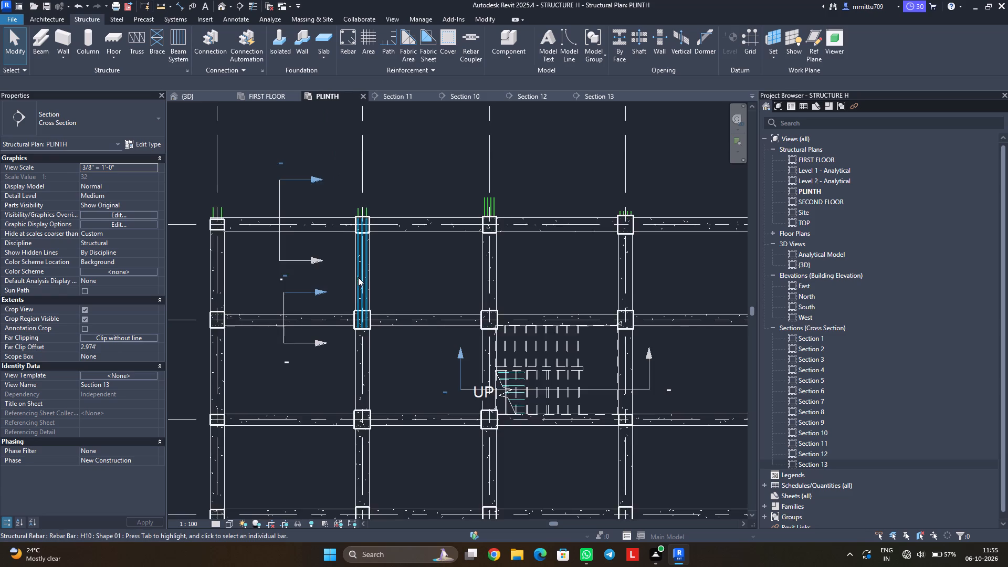
scroll(364, 300, "down", 3)
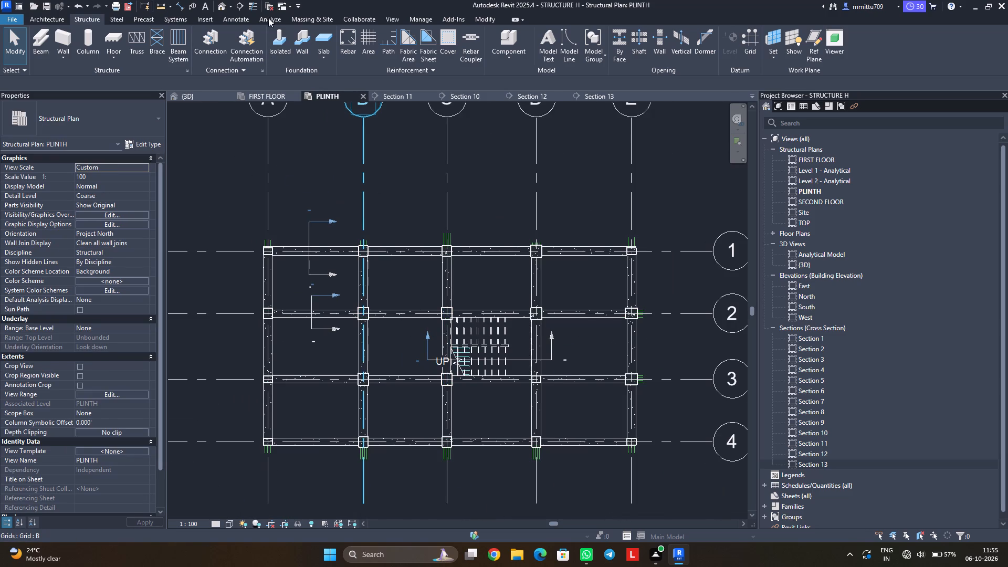
left_click(243, 3)
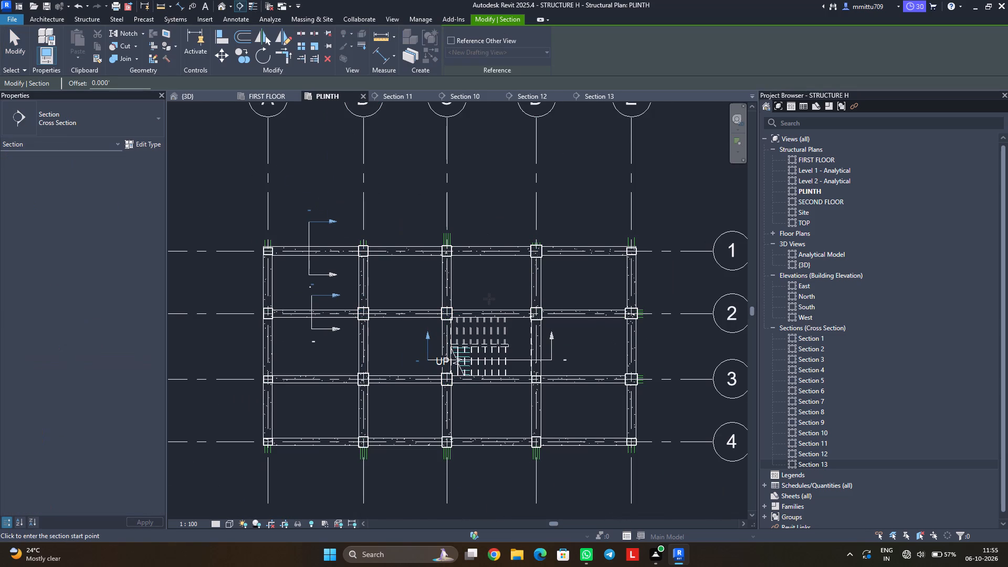
left_click(483, 291)
left_click(477, 406)
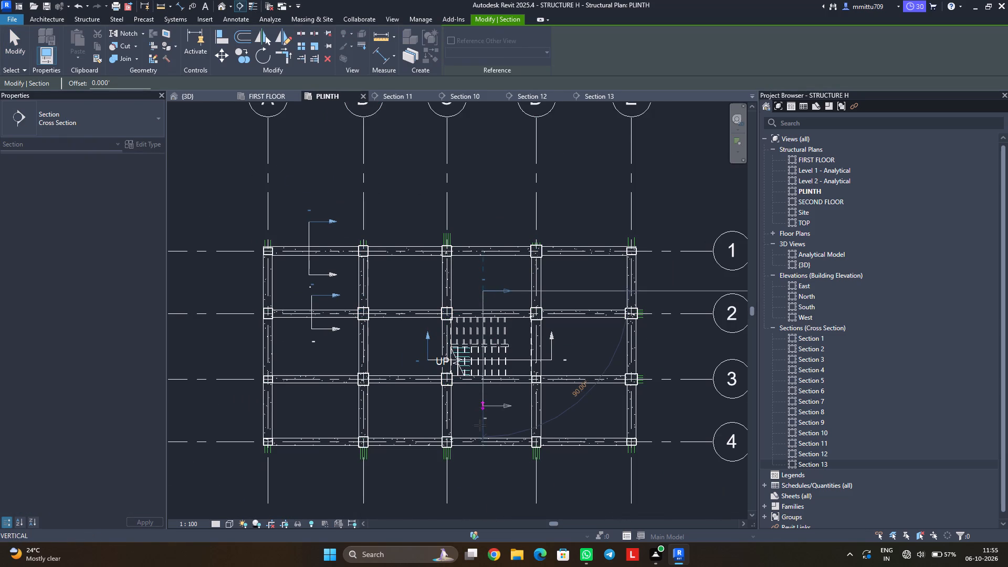
key("Escape")
key("Escape")
Shorten the new stair section's view depth to a far clip offset of about 4.46'.
left_click(485, 391)
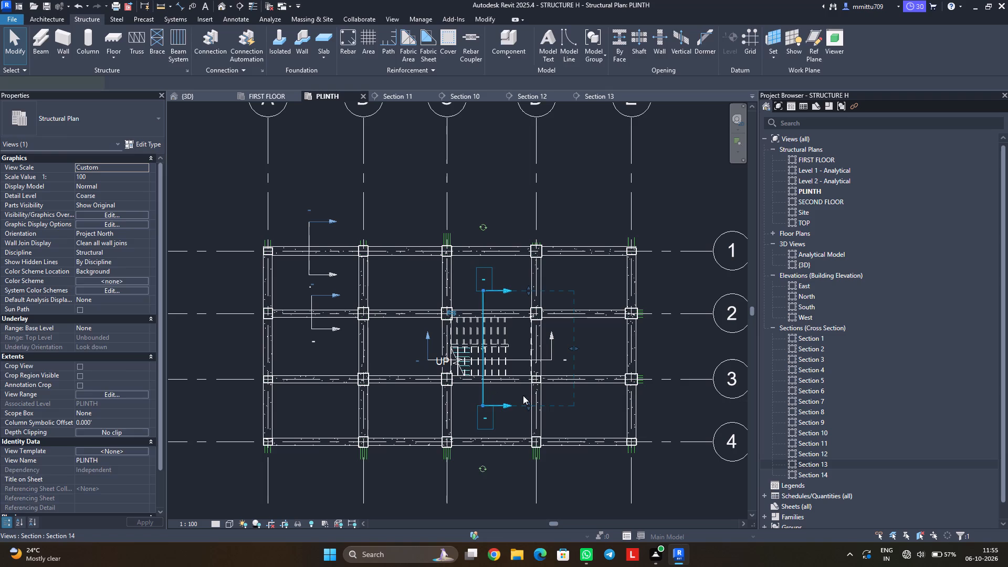
left_click_drag(570, 347, 520, 349)
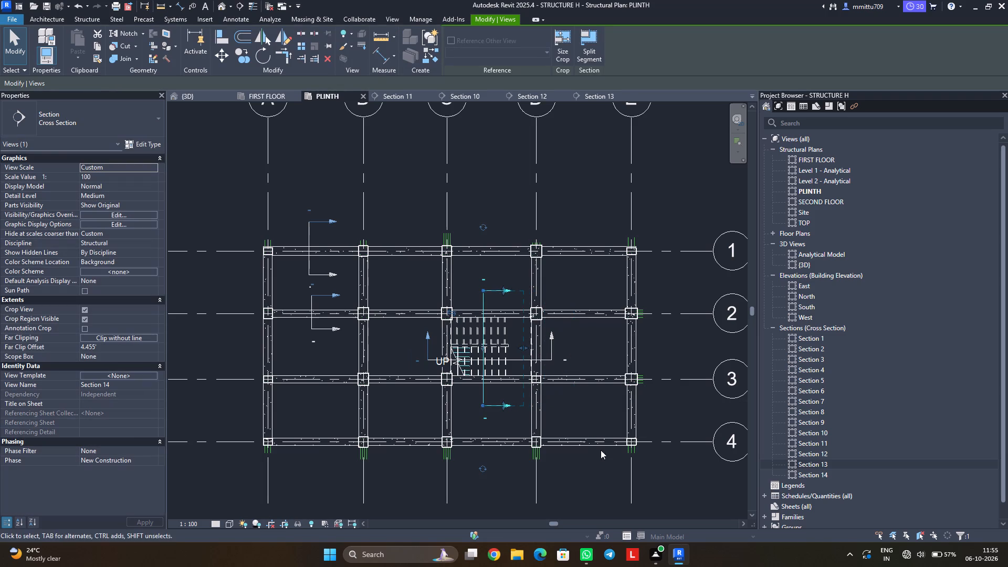
left_click(607, 424)
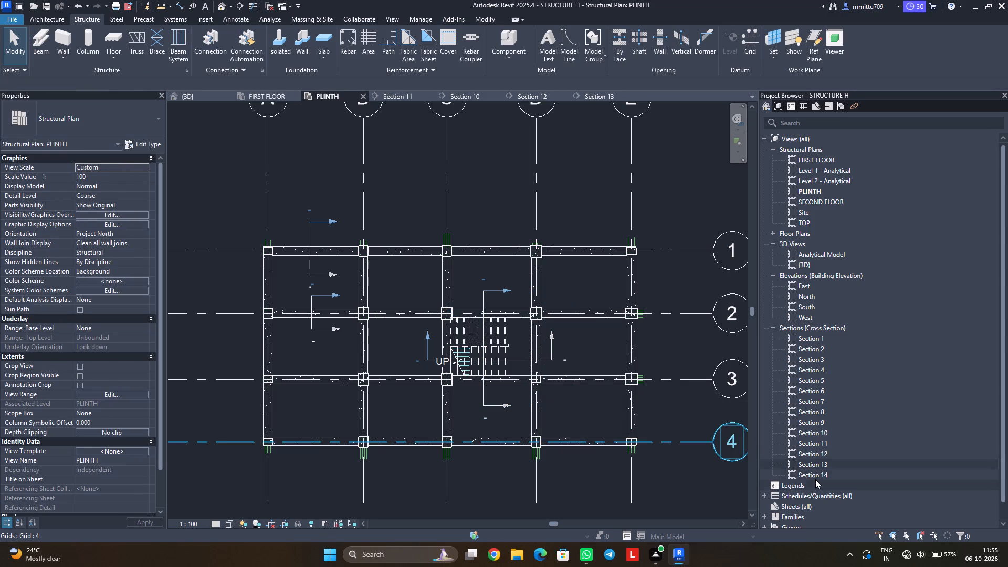
Open Section 14 and examine how the main bars sit across the width of the stair flight above the PLINTH level.
double_click(815, 478)
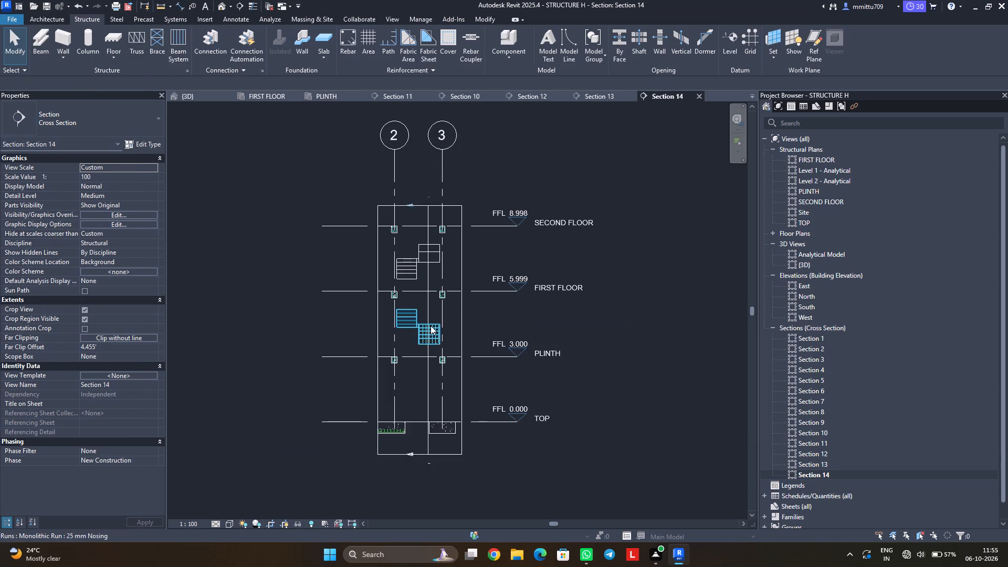
scroll(430, 325, "up", 5)
scroll(430, 326, "down", 1)
scroll(424, 331, "up", 2)
scroll(424, 331, "down", 1)
scroll(424, 331, "up", 3)
scroll(422, 336, "down", 1)
scroll(422, 336, "up", 8)
scroll(422, 337, "down", 1)
scroll(422, 337, "up", 2)
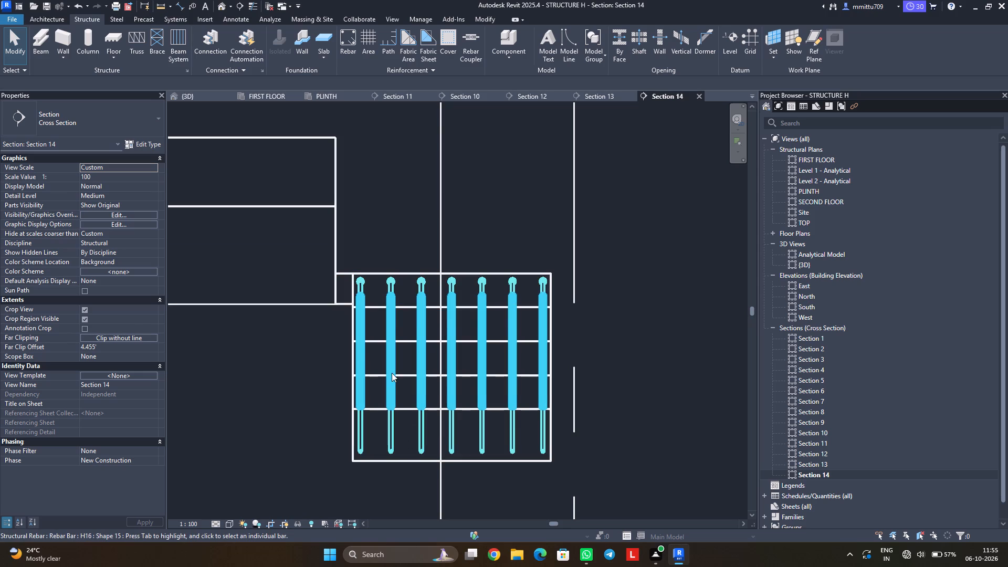
scroll(395, 361, "down", 2)
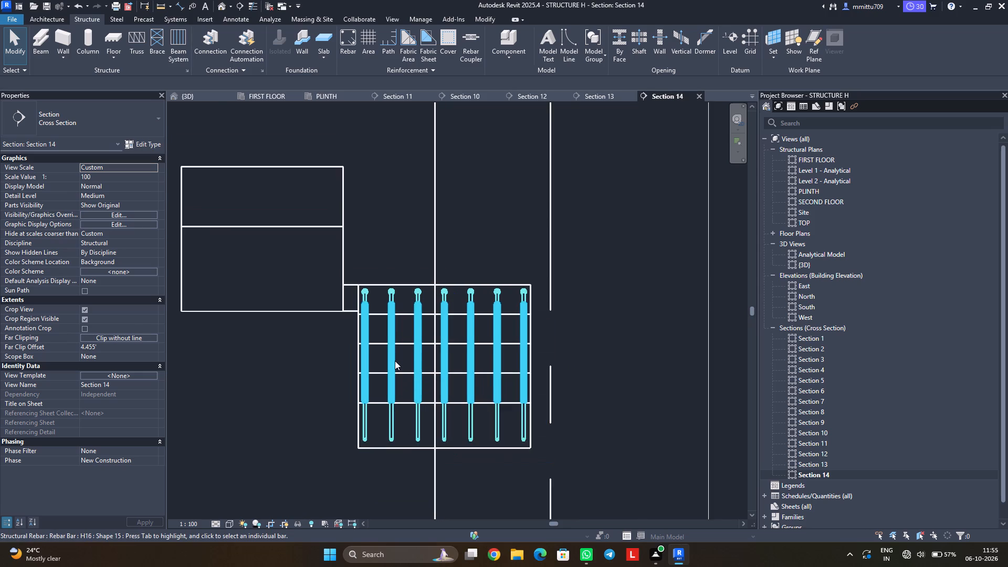
scroll(395, 361, "down", 1)
scroll(395, 361, "up", 1)
scroll(395, 361, "down", 8)
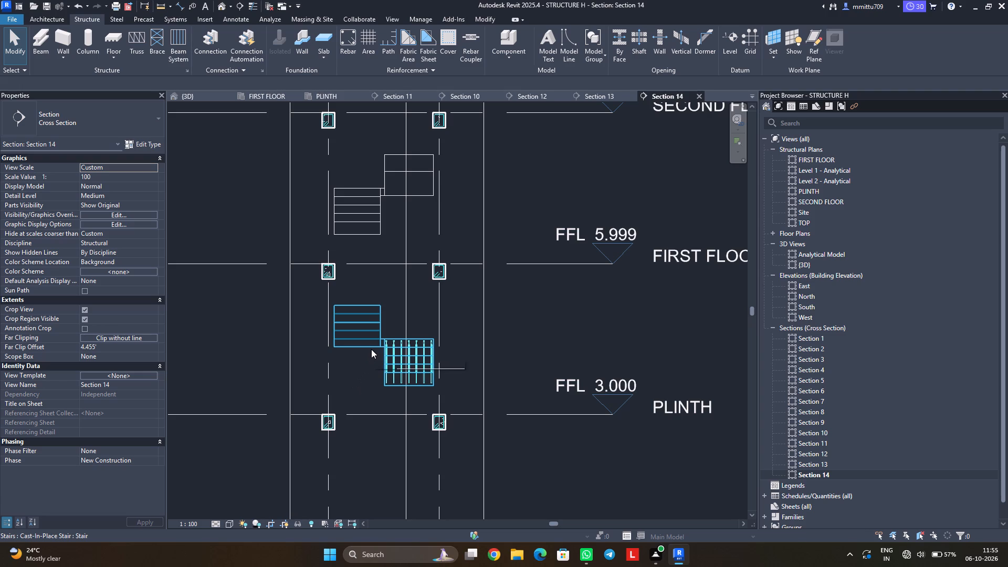
scroll(365, 319, "down", 5)
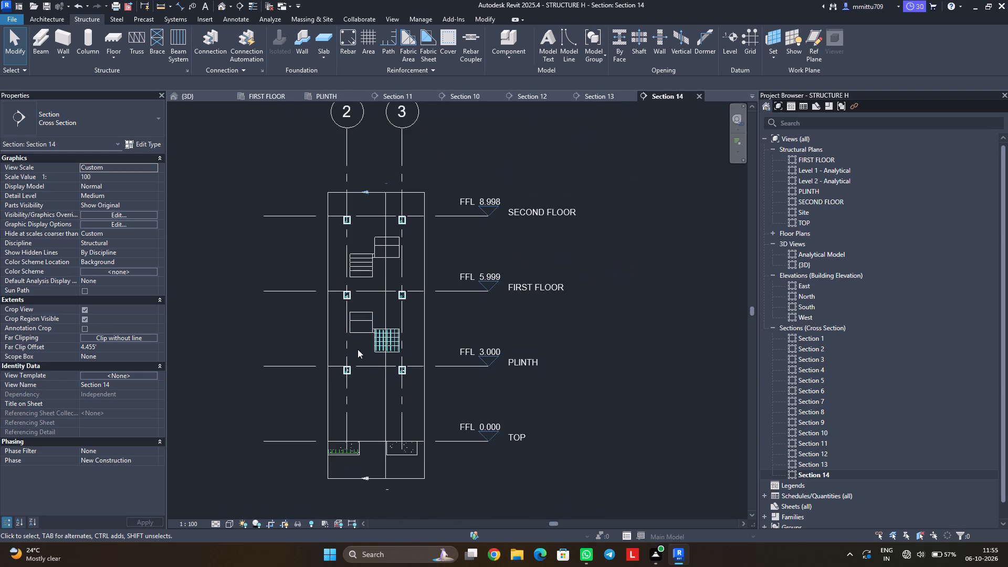
Check the stairs in the 3D view and the new section's position in the PLINTH plan, returning to Section 14.
left_click(198, 98)
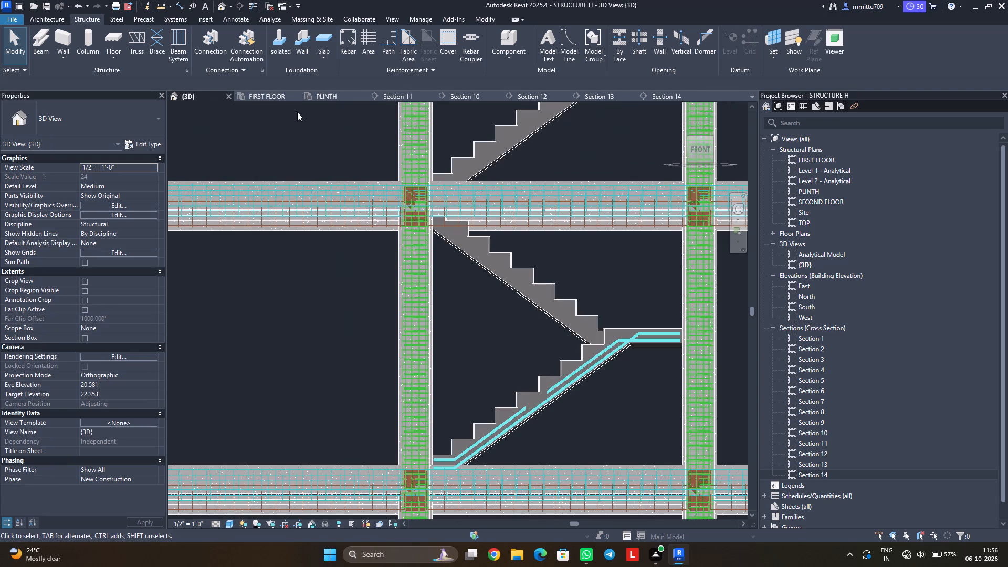
left_click(339, 98)
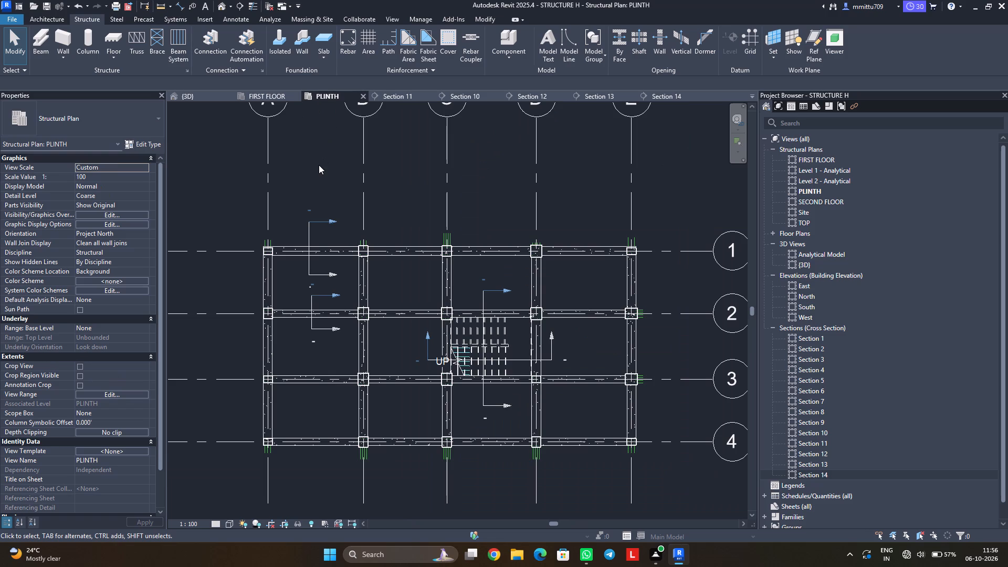
left_click(664, 99)
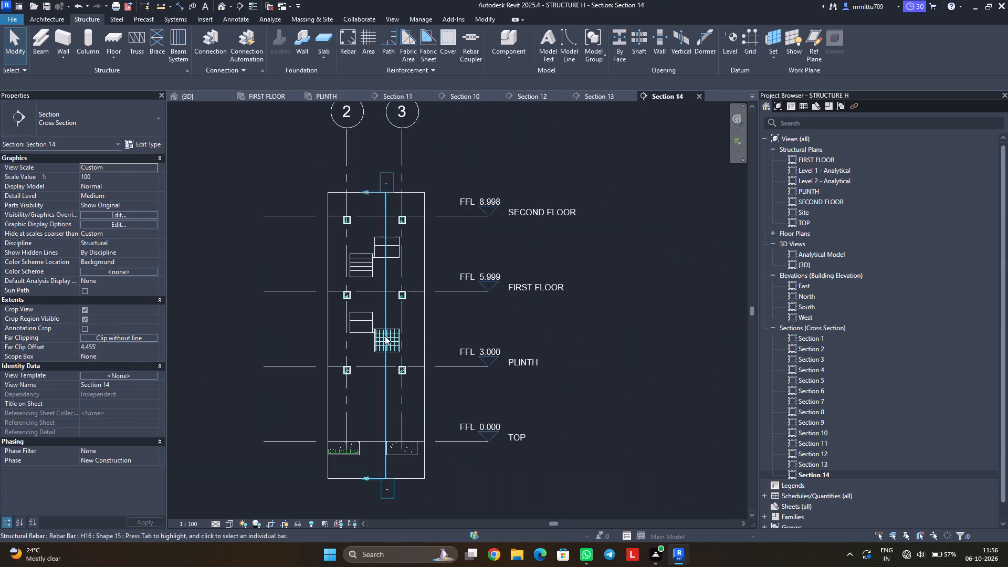
scroll(361, 317, "up", 8)
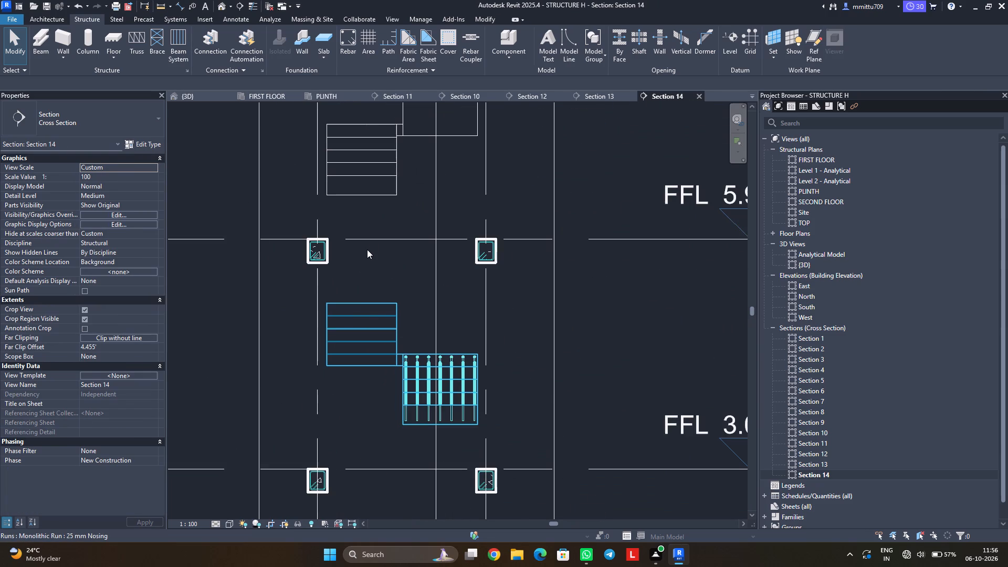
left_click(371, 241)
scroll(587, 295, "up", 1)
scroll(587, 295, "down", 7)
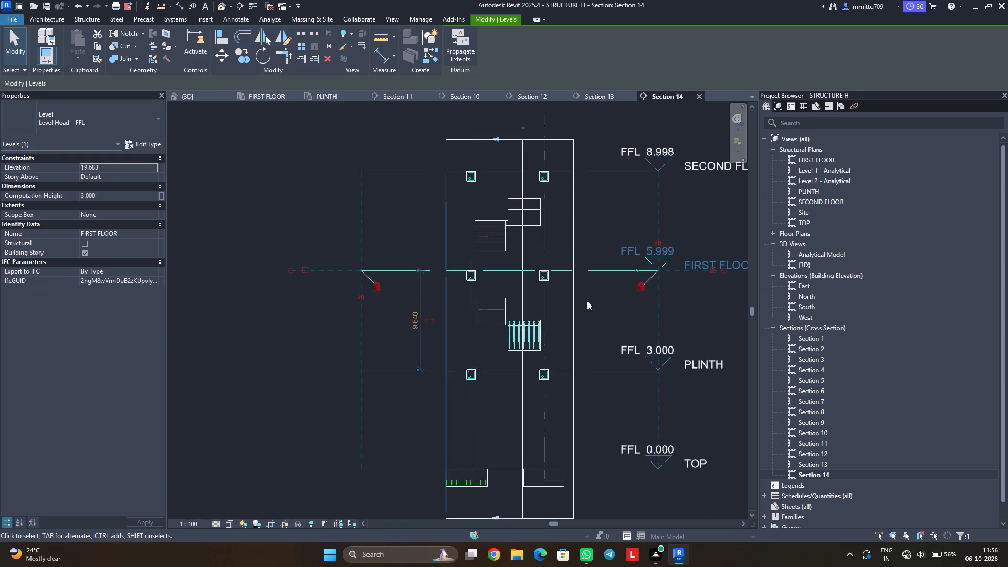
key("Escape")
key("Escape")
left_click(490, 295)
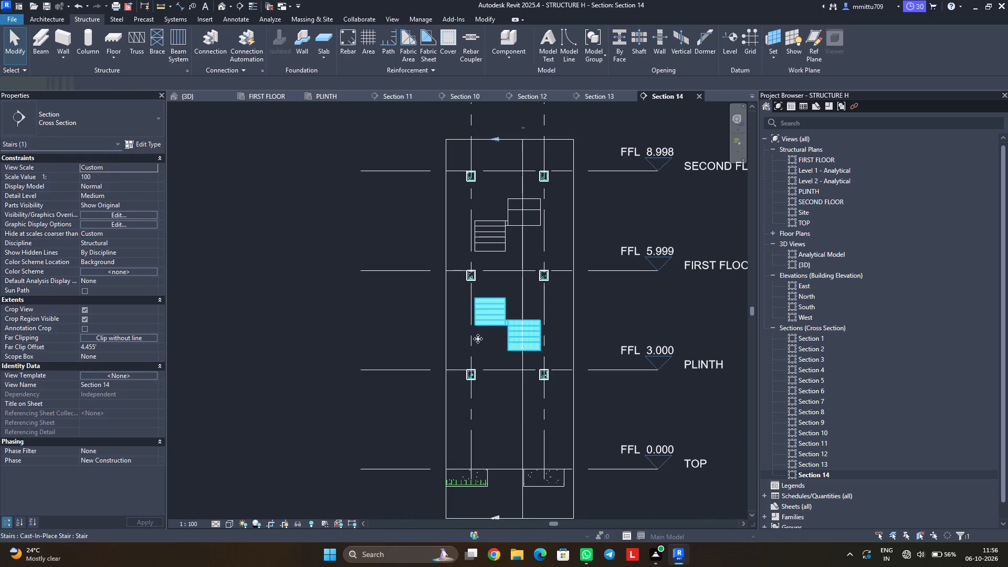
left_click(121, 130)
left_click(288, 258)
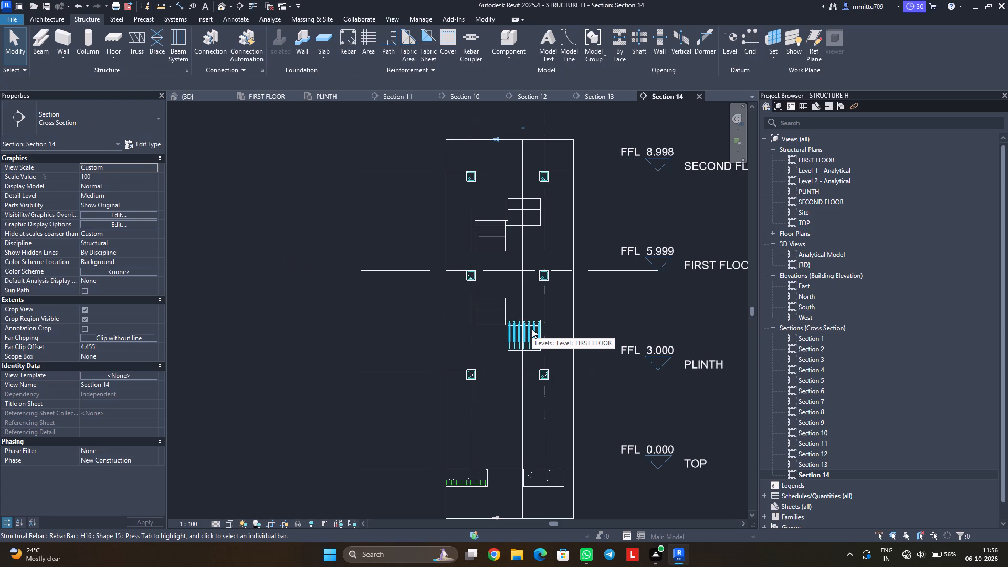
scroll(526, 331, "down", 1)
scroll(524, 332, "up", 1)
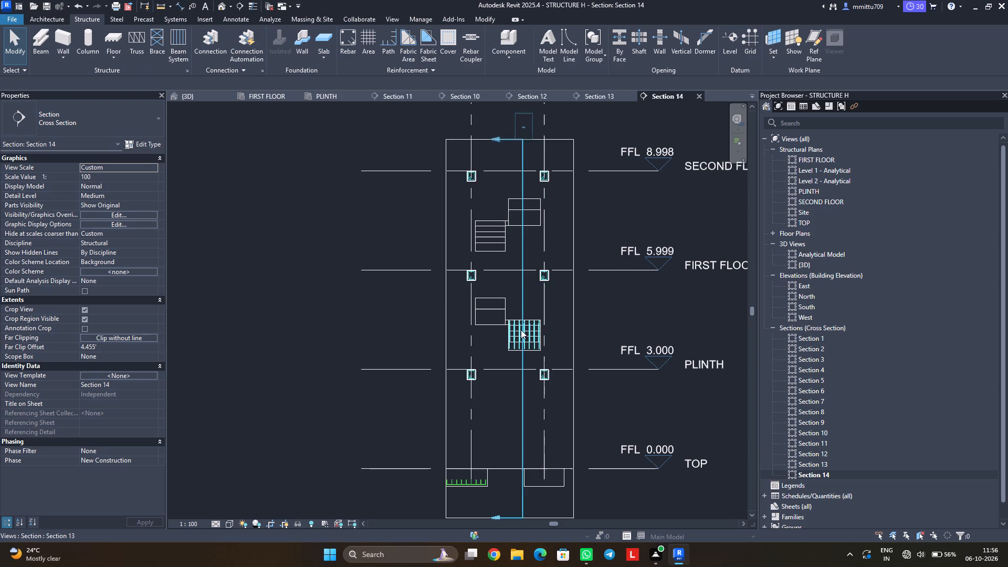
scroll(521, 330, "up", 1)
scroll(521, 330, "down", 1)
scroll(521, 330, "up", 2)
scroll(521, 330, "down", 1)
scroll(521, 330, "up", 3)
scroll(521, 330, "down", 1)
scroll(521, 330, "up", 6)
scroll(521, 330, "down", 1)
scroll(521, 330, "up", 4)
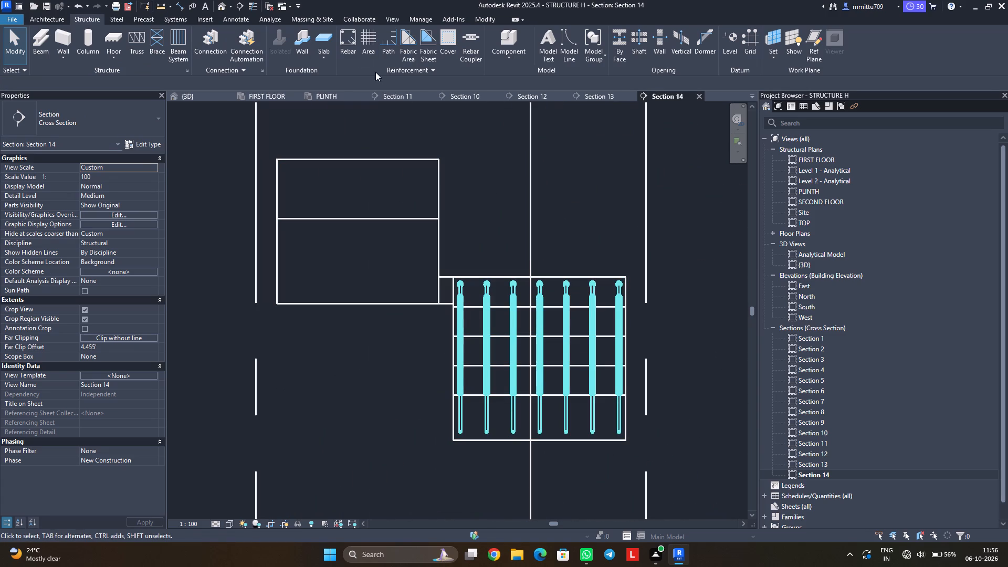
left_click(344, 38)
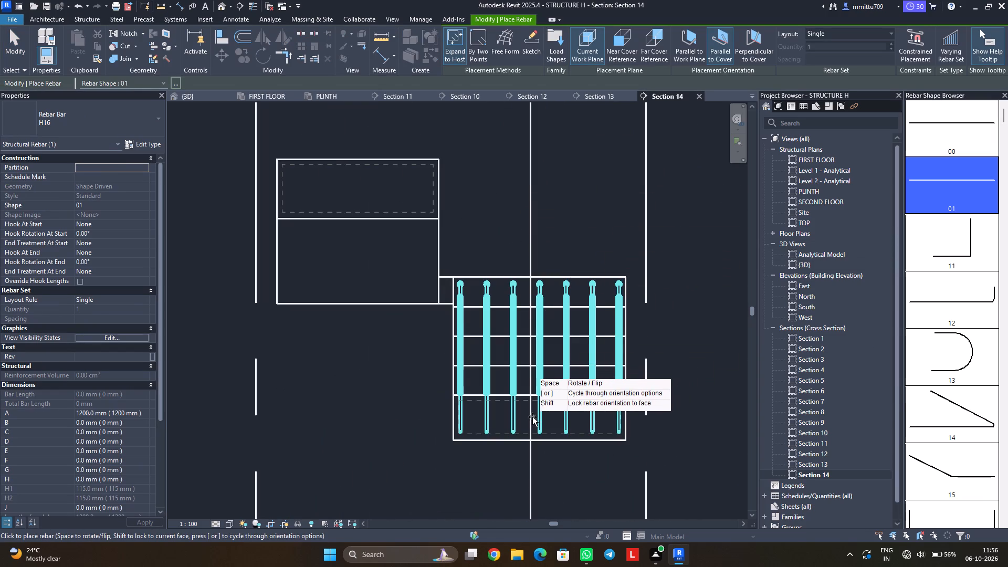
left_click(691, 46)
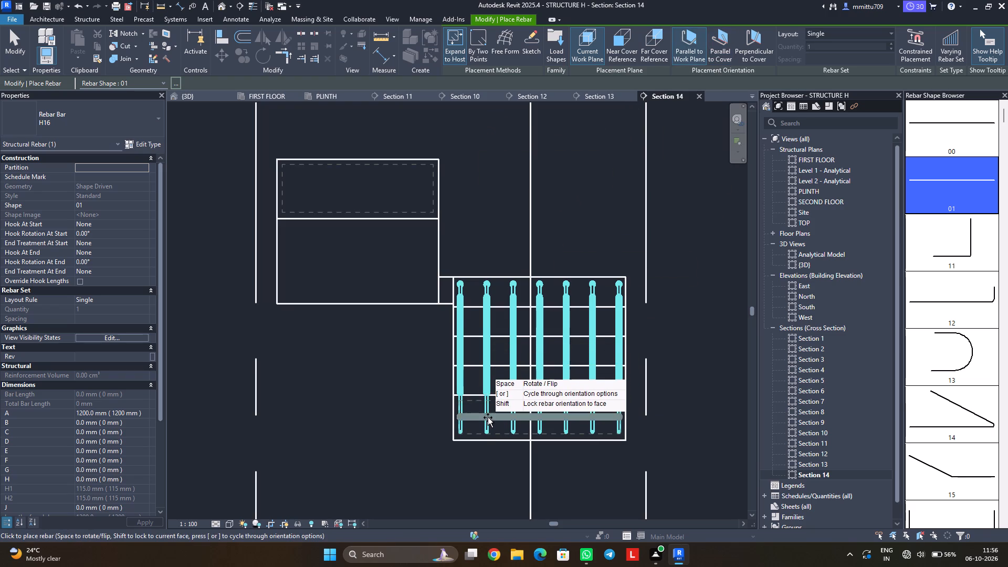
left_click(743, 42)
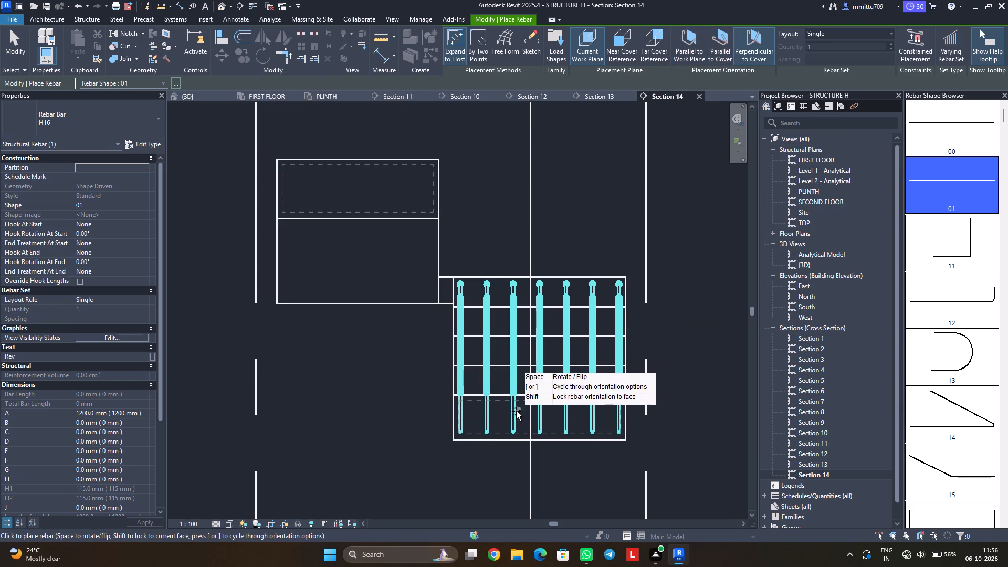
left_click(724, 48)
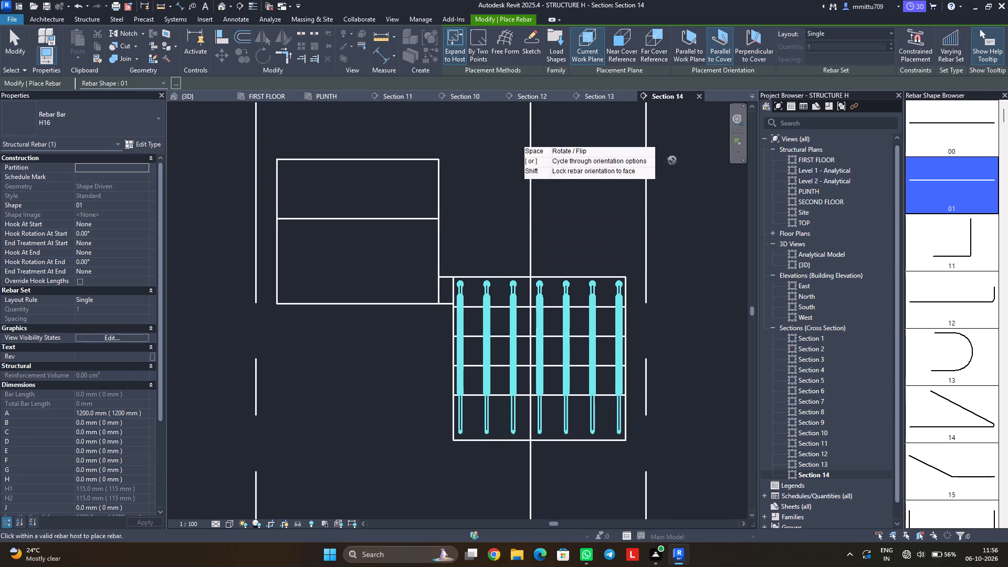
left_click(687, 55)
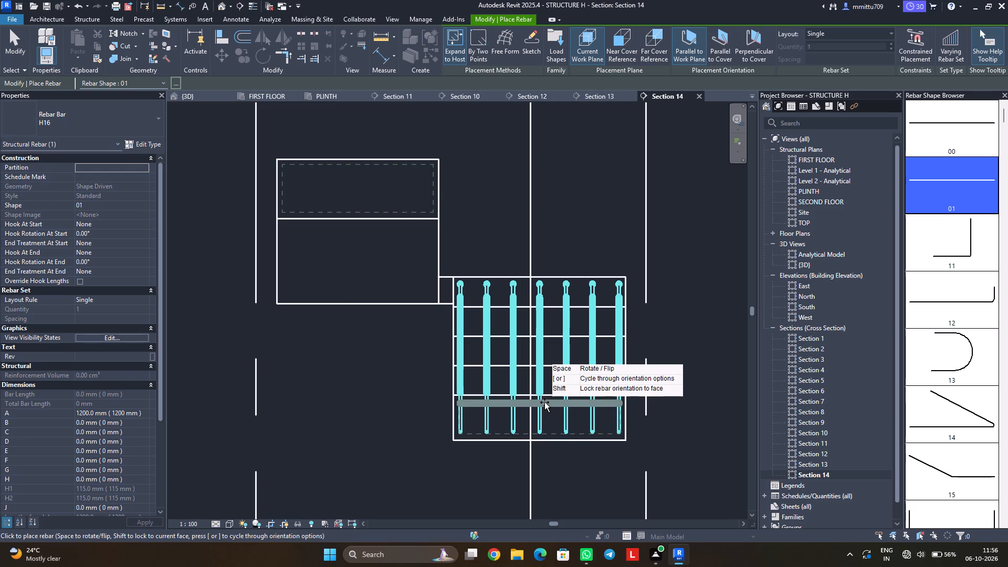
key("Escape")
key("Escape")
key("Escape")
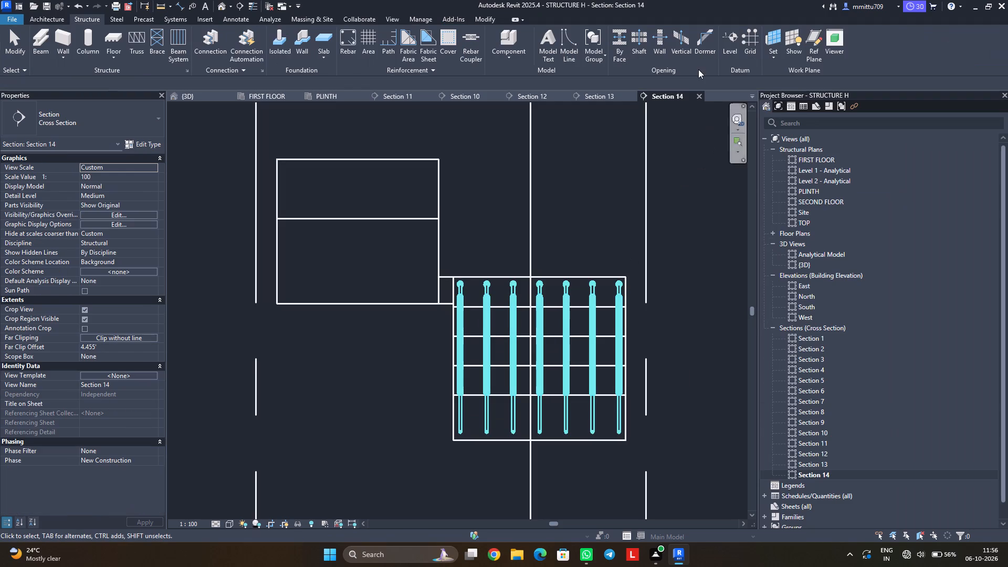
Close Section 14 and delete its section marker across the stairs from the PLINTH plan.
left_click(695, 95)
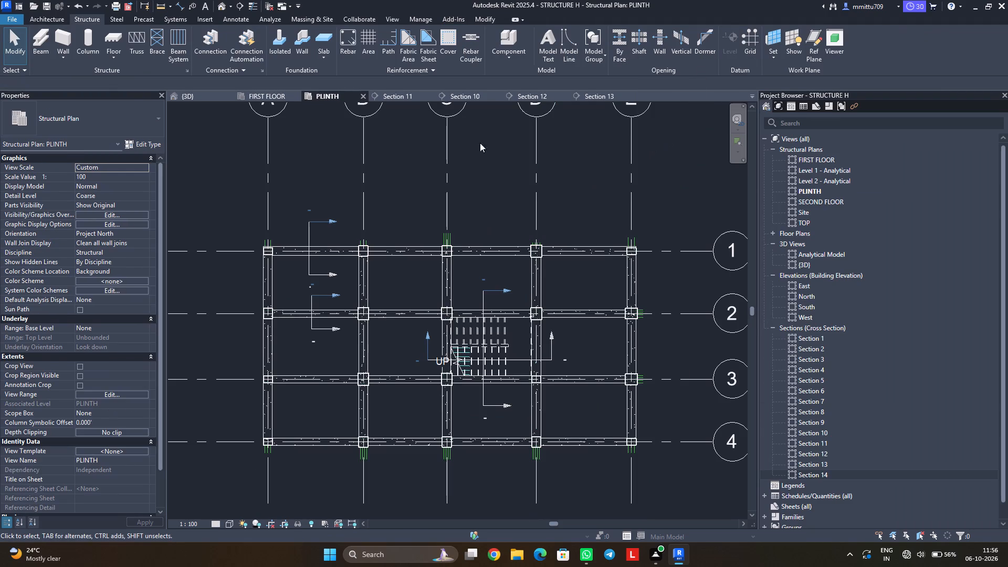
left_click(494, 293)
key("Escape")
left_click(508, 290)
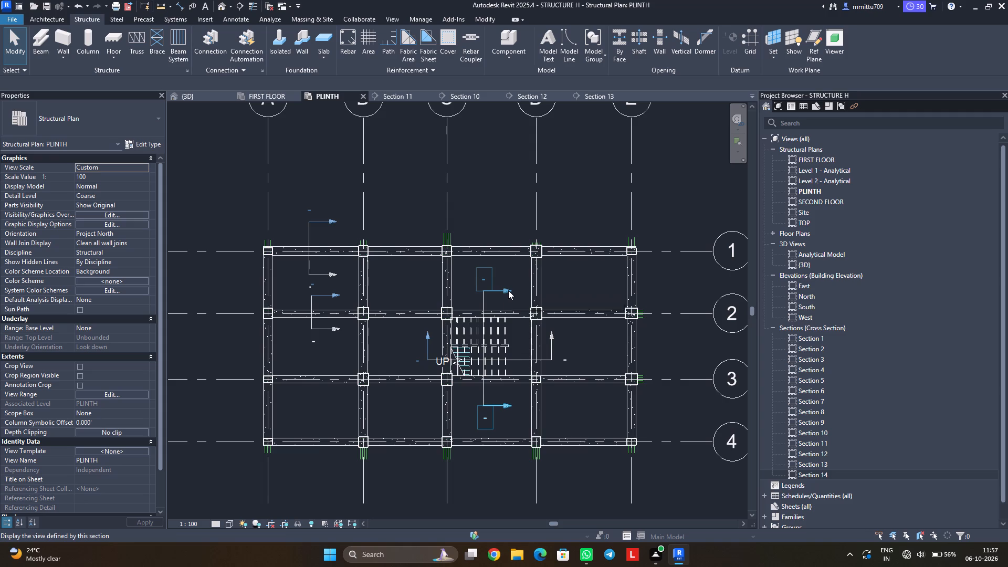
key("Escape")
left_click(503, 406)
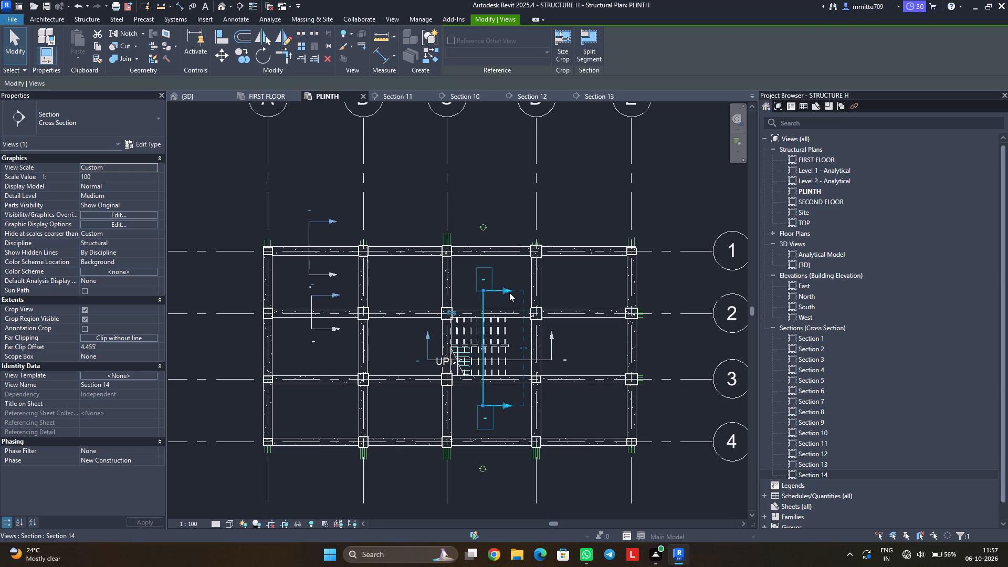
right_click(509, 292)
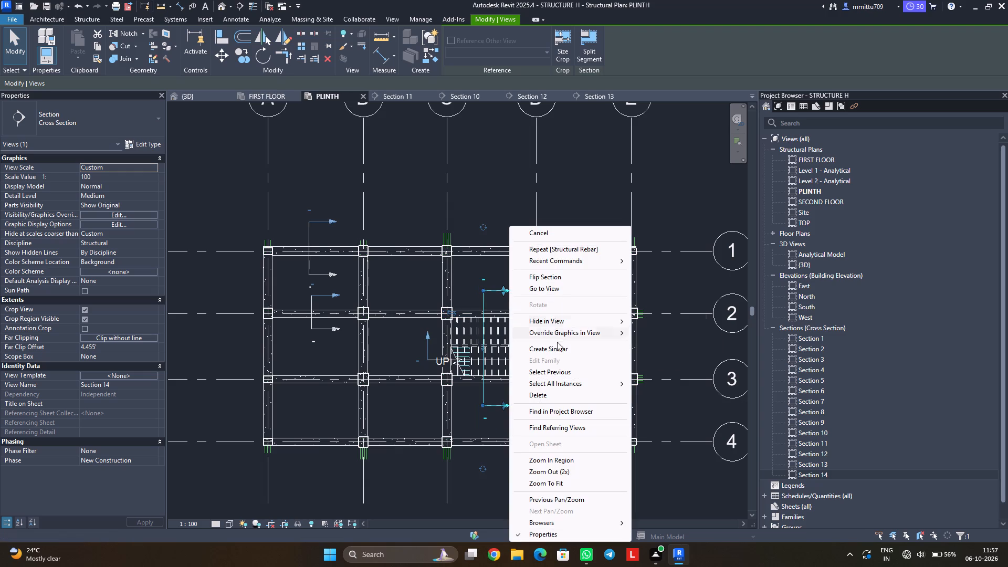
left_click(543, 398)
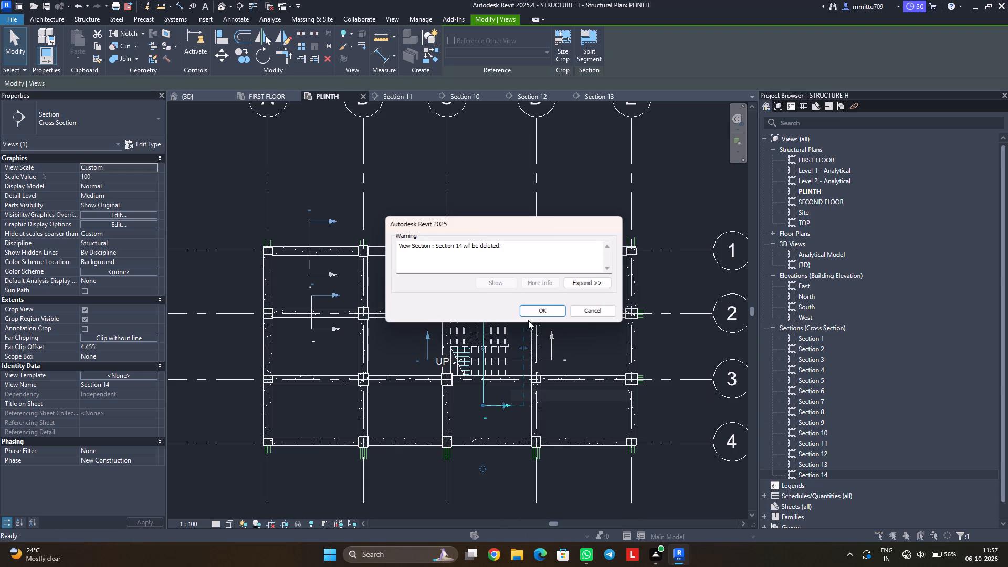
left_click(532, 313)
Examine the stairs and the neighbouring column at grids D and 2 in the PLINTH plan.
scroll(494, 348, "up", 2)
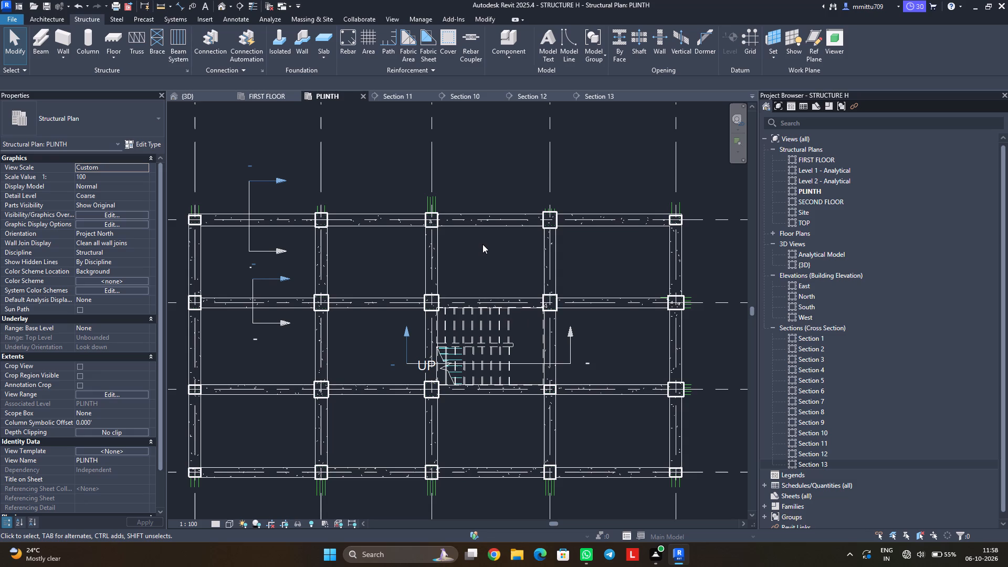
scroll(482, 244, "down", 1)
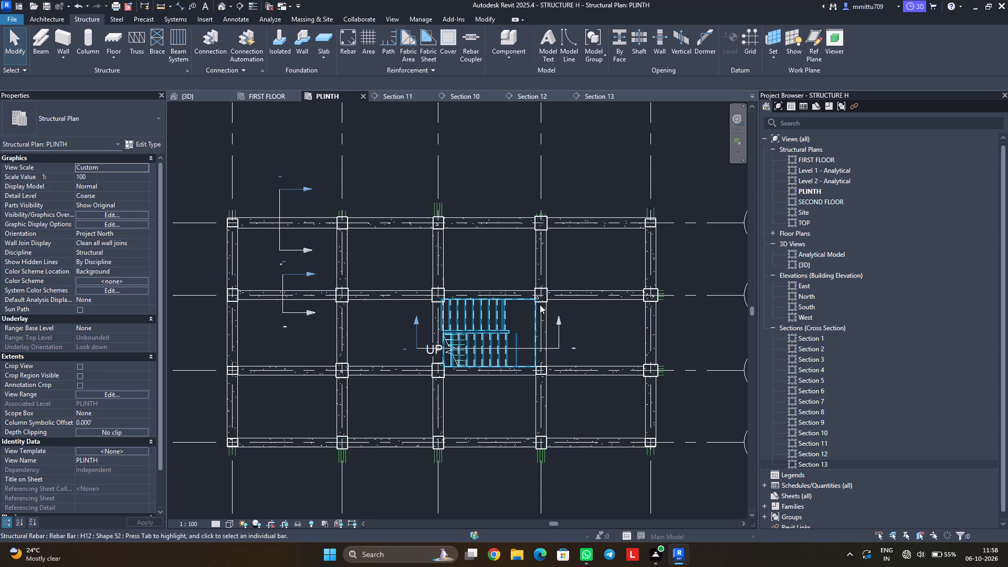
scroll(543, 304, "up", 4)
scroll(542, 300, "down", 1)
scroll(542, 300, "up", 1)
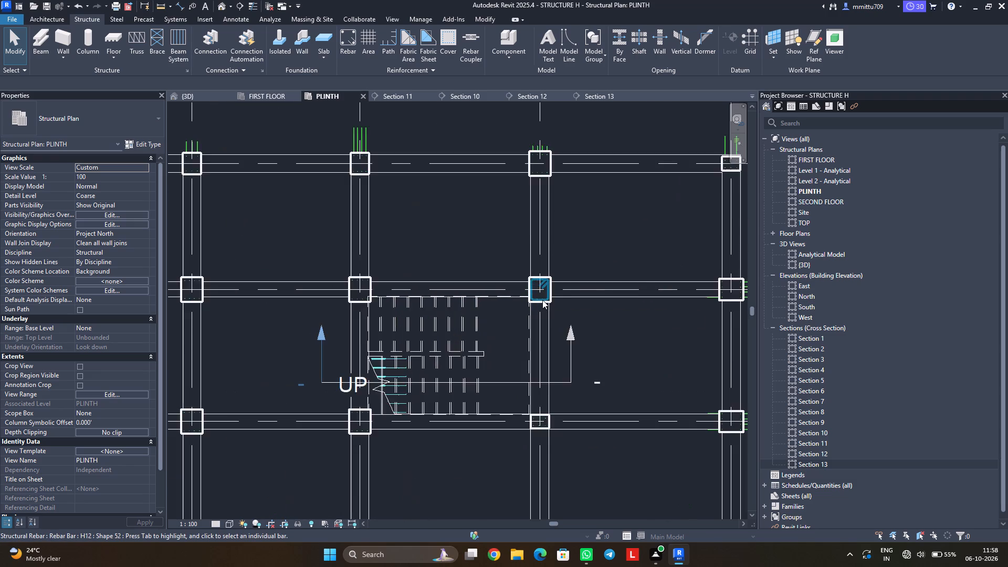
scroll(542, 293, "up", 3)
scroll(542, 293, "down", 1)
scroll(542, 293, "up", 5)
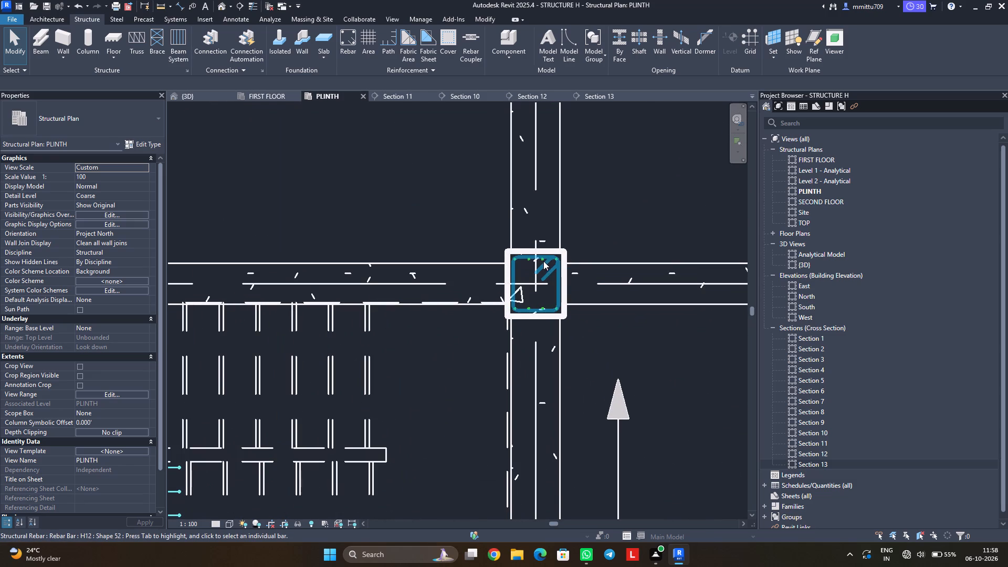
key("Tab")
scroll(617, 362, "down", 7)
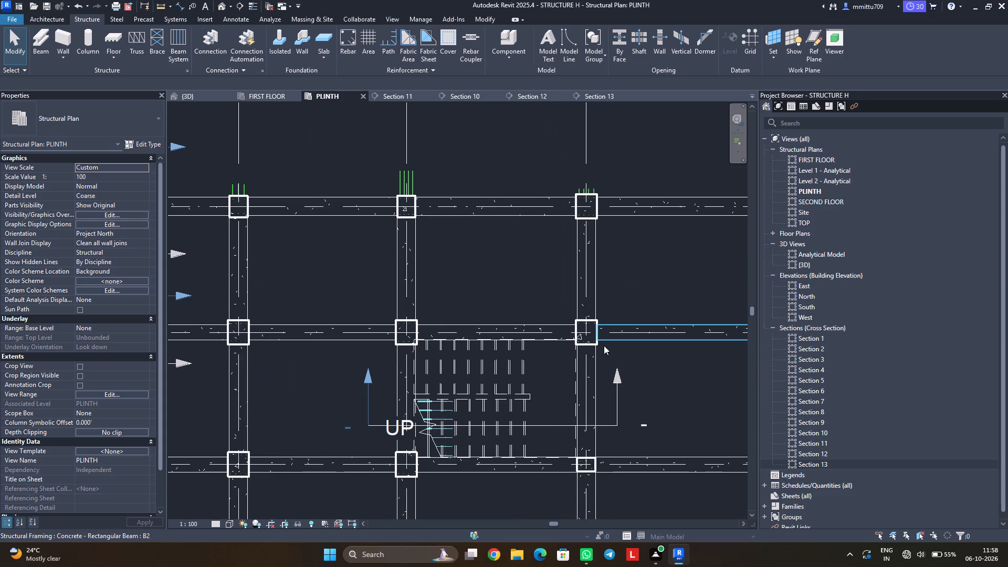
scroll(595, 342, "down", 1)
scroll(503, 370, "down", 1)
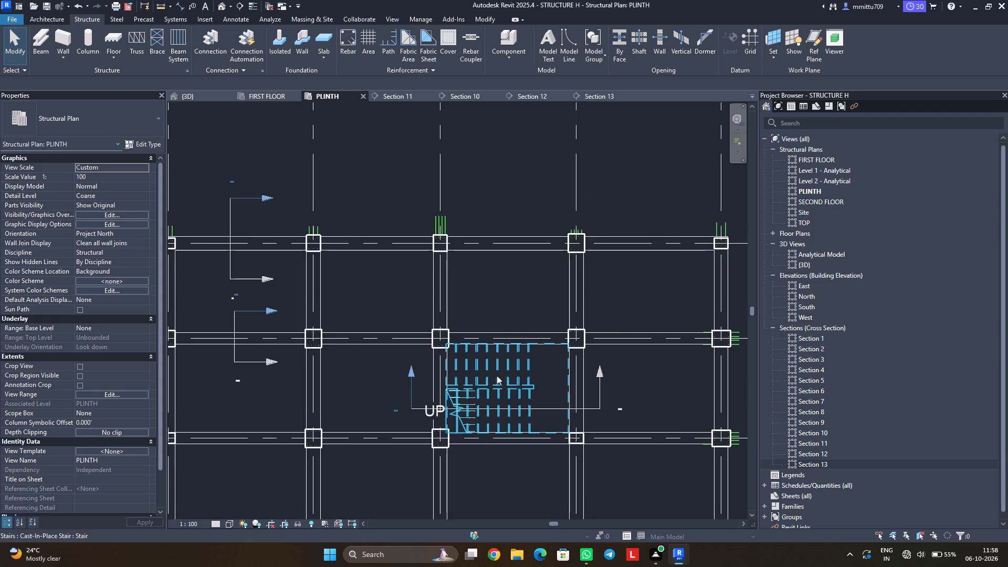
In Section 13, place two straight H16 distribution bars, shape 01, parallel to cover, on the main bar's horizontal leg at the stair foot.
left_click(602, 98)
scroll(455, 348, "down", 3)
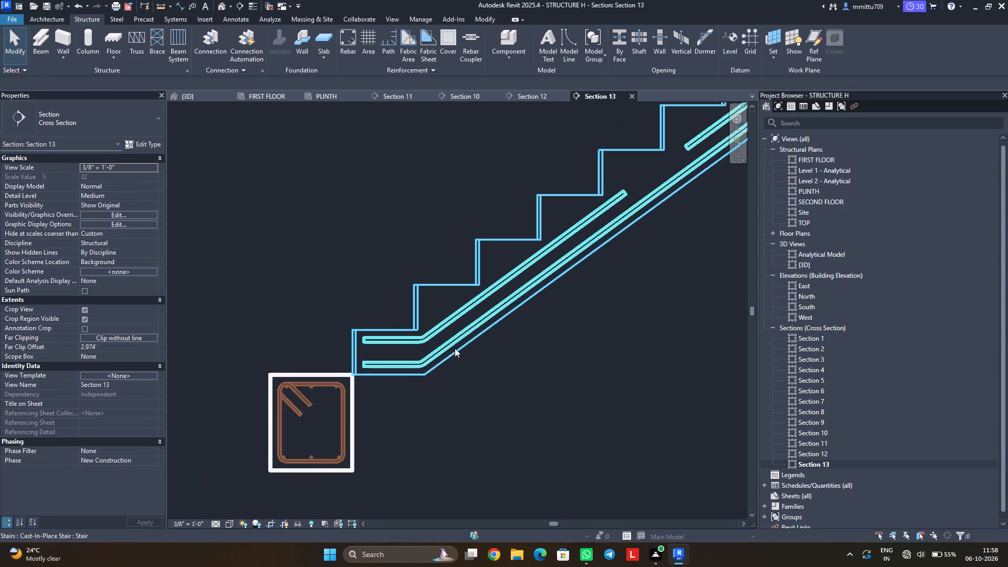
scroll(455, 348, "down", 1)
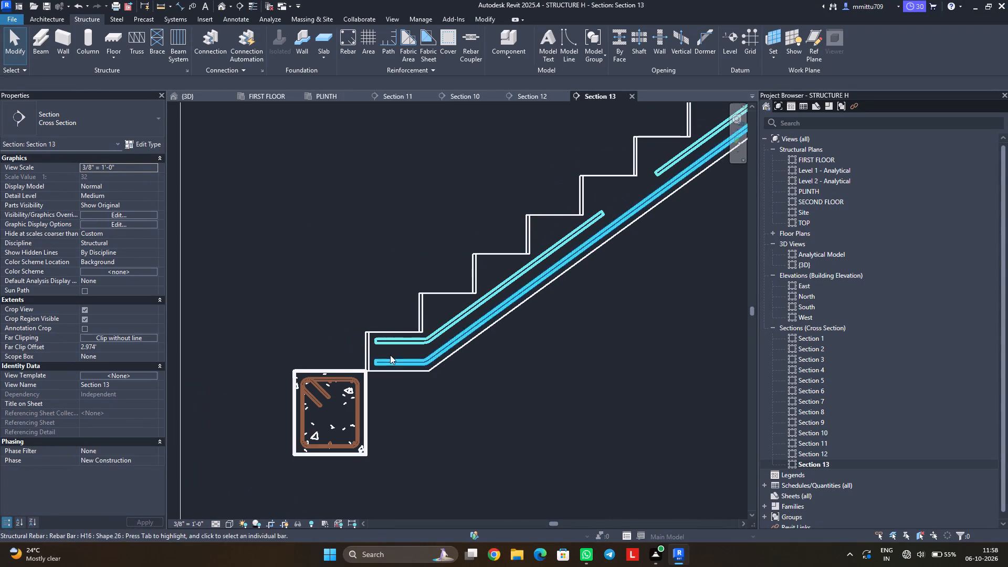
left_click(351, 40)
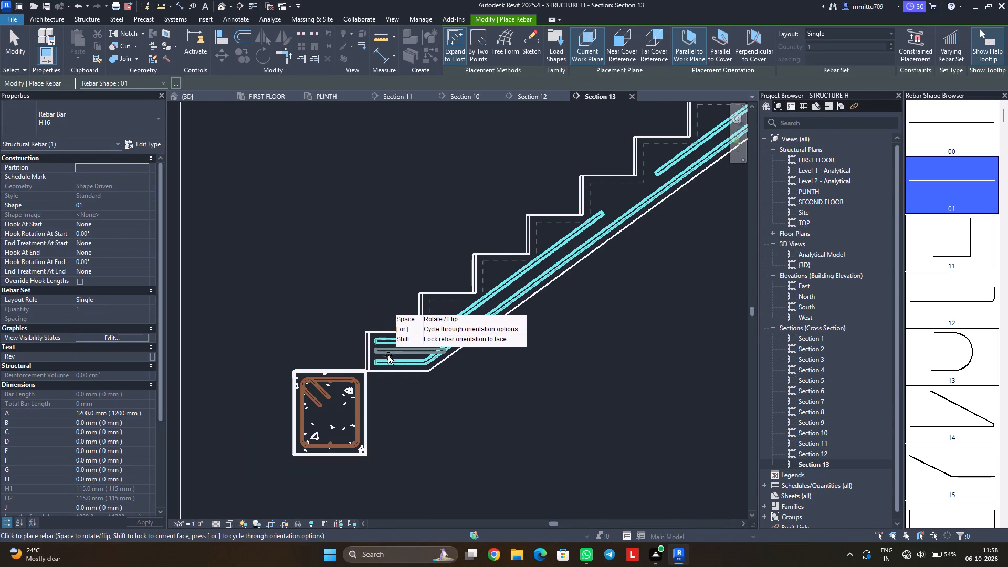
left_click(725, 60)
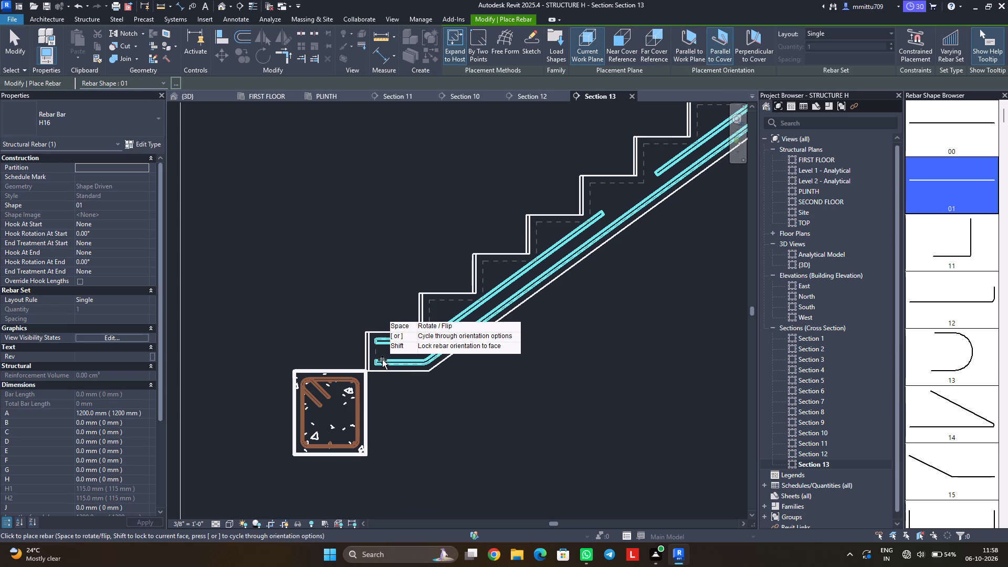
scroll(380, 360, "up", 10)
scroll(380, 360, "down", 1)
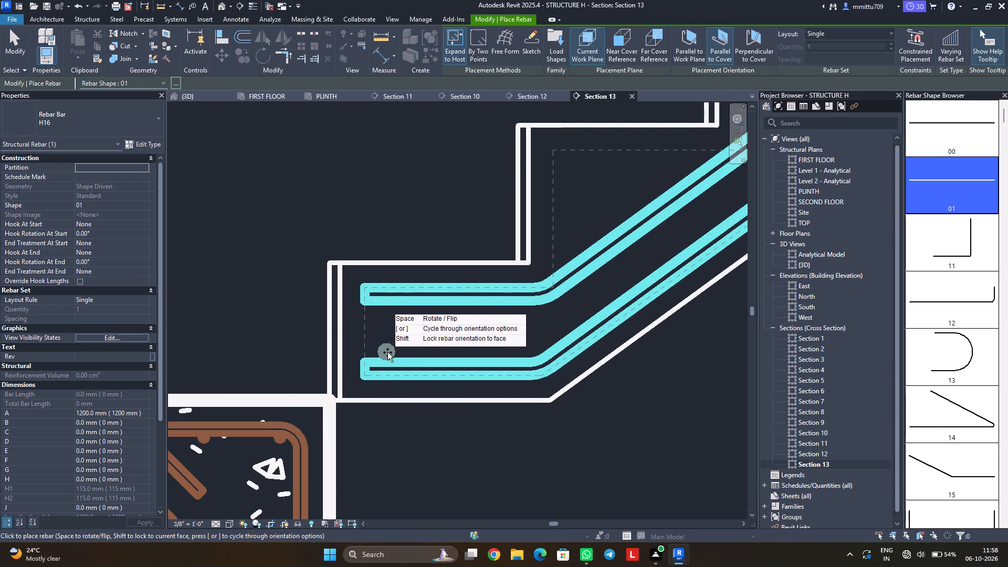
left_click(387, 352)
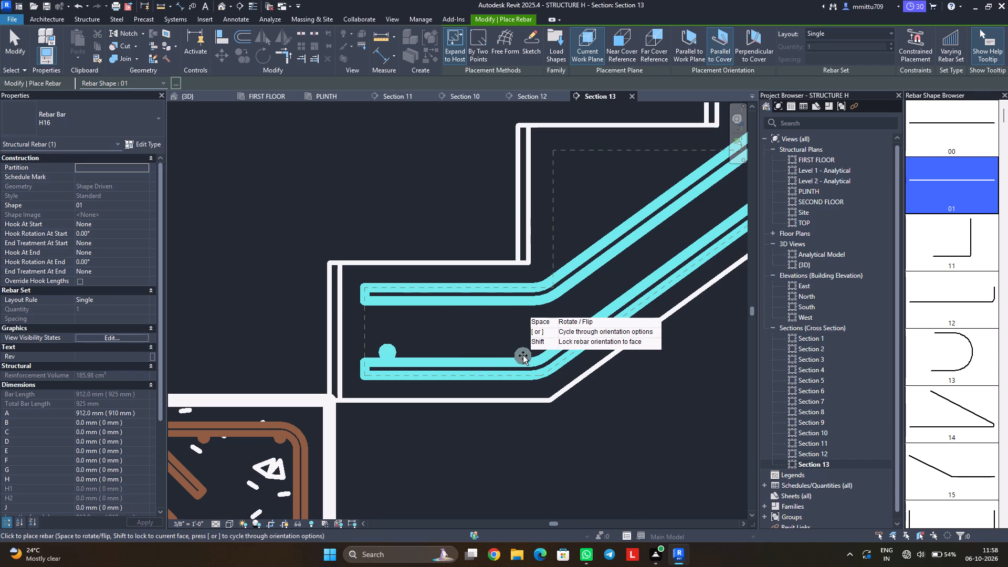
left_click(527, 355)
Place six more single H16 distribution bars at roughly even intervals along the sloping bottom main bar in the flight's lower part.
middle_click_drag(604, 330, 464, 428)
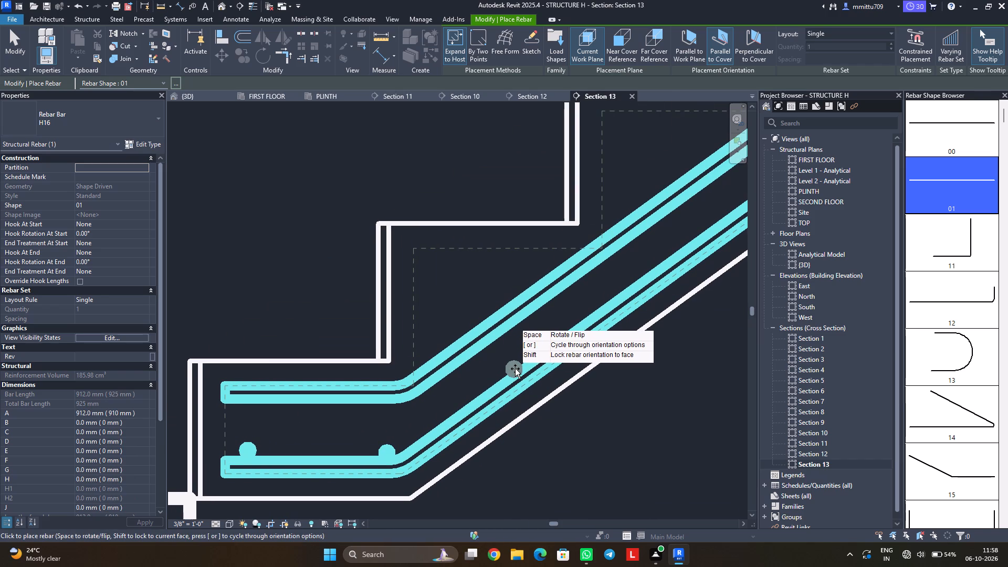
left_click(516, 367)
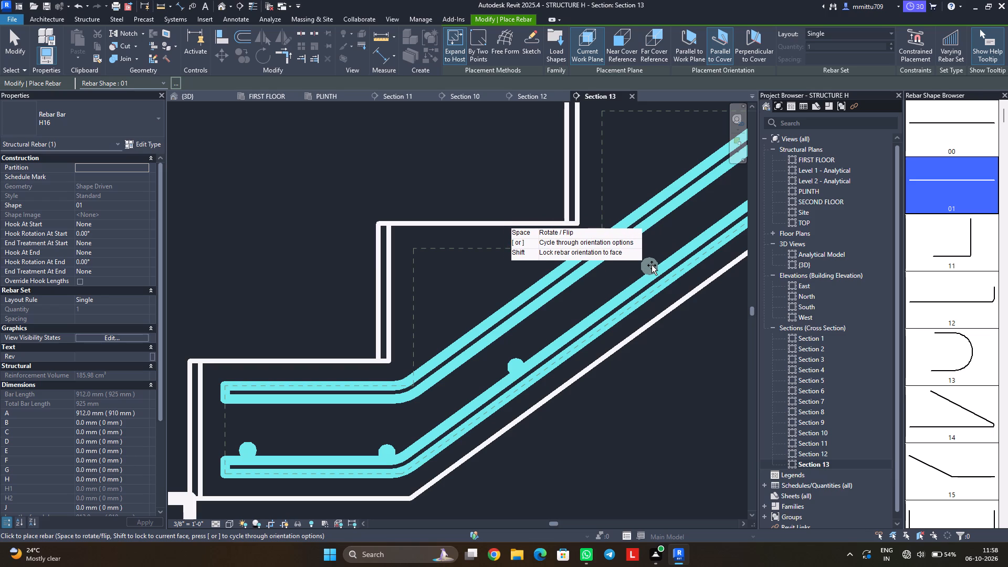
left_click(652, 265)
middle_click_drag(649, 312, 440, 447)
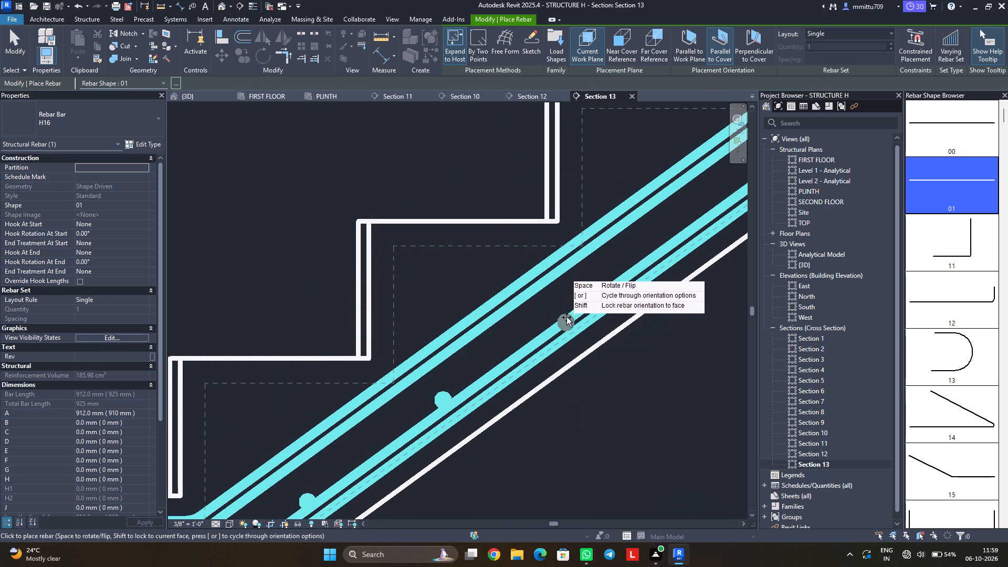
left_click(580, 299)
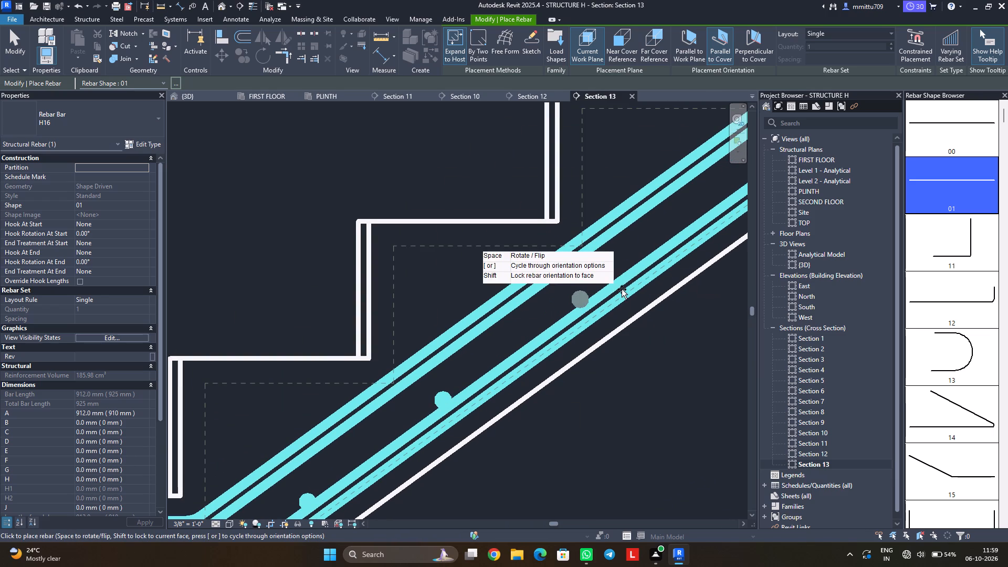
middle_click_drag(622, 289, 439, 439)
scroll(480, 405, "up", 1)
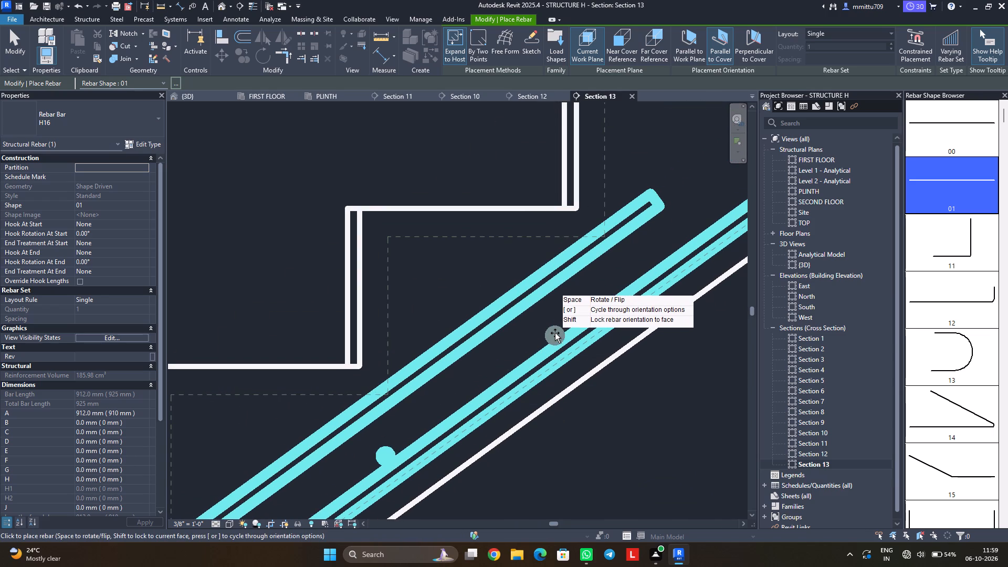
left_click(548, 335)
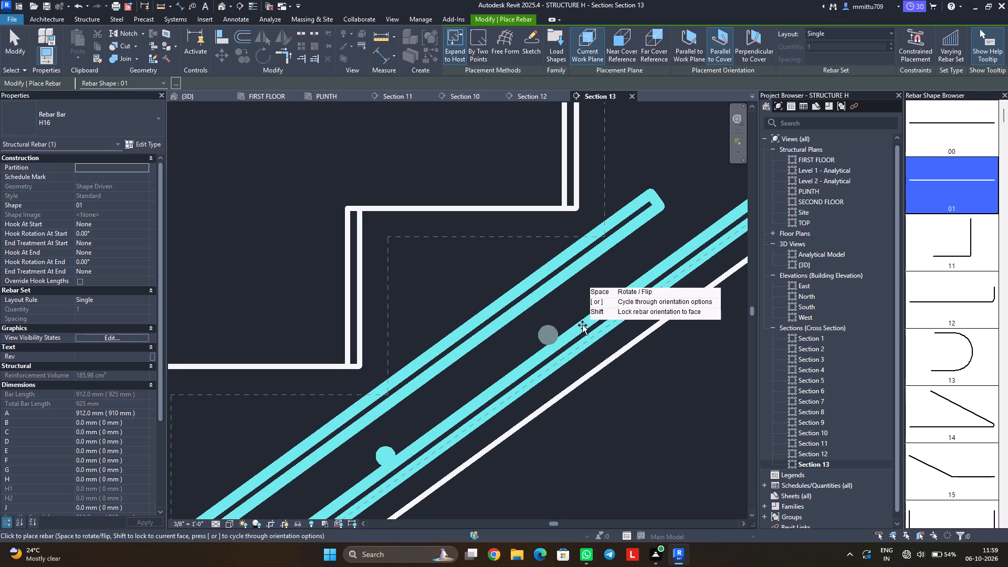
middle_click_drag(582, 325, 451, 433)
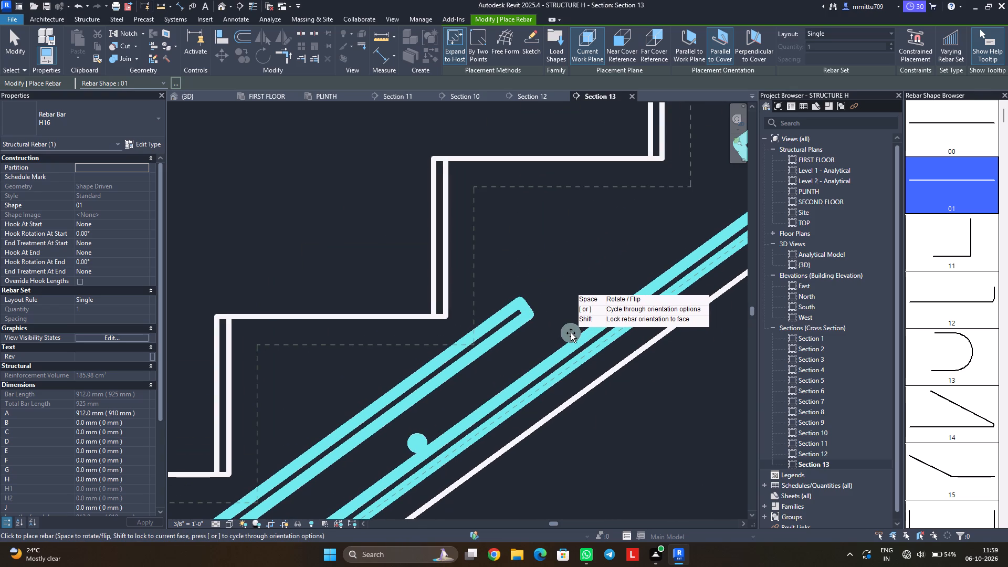
left_click(571, 333)
middle_click_drag(583, 323, 467, 438)
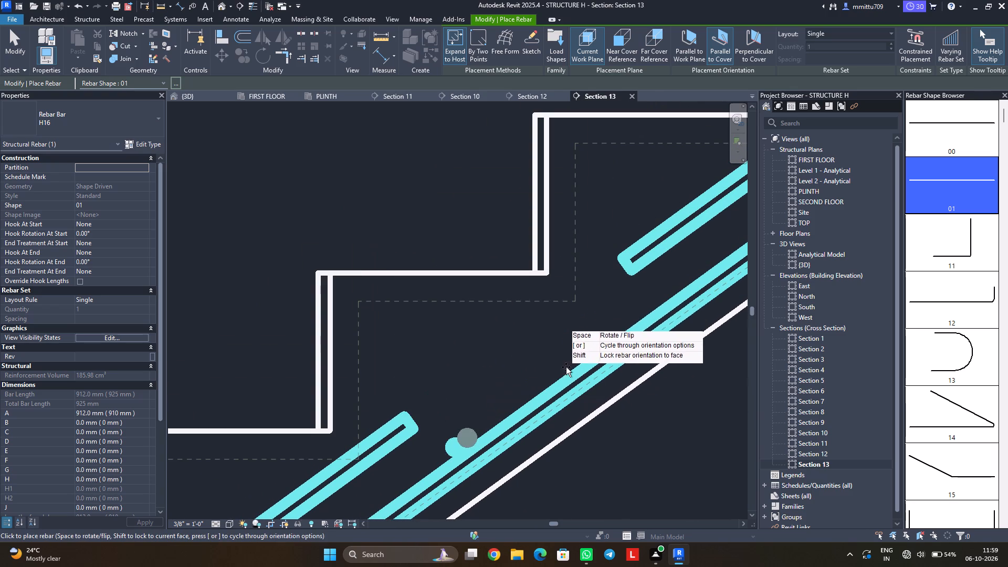
left_click(603, 338)
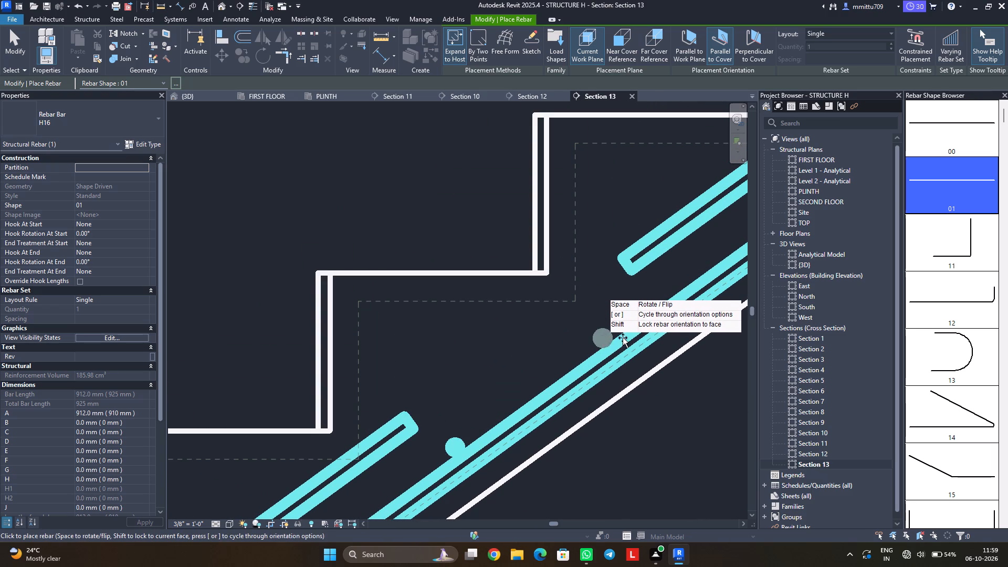
Continue with six single H16 distribution bars along the sloping bottom main bar, up to the bend at the landing.
middle_click_drag(630, 339, 534, 406)
scroll(533, 406, "up", 2)
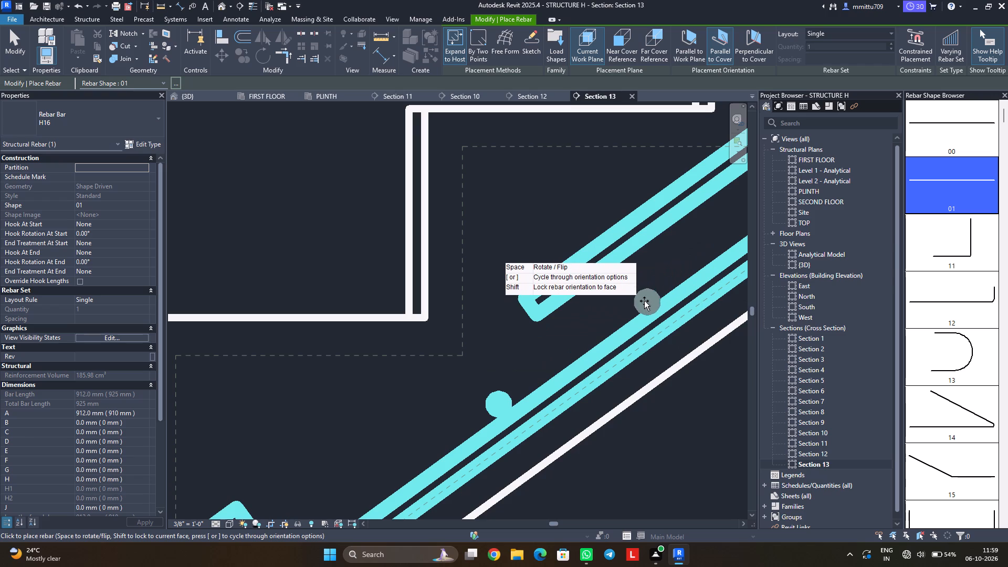
left_click(664, 282)
middle_click_drag(697, 272, 517, 398)
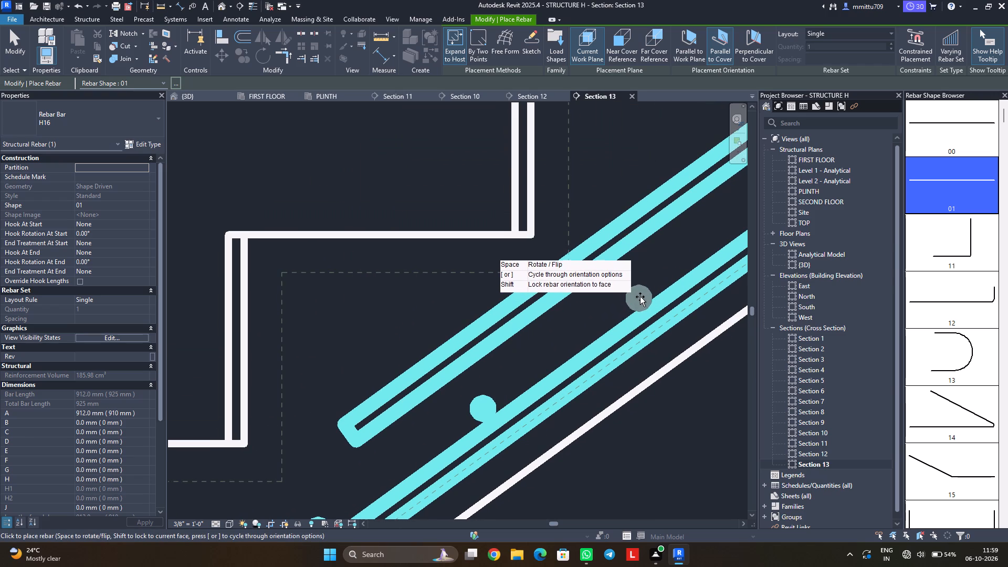
left_click(655, 284)
middle_click_drag(677, 275, 458, 438)
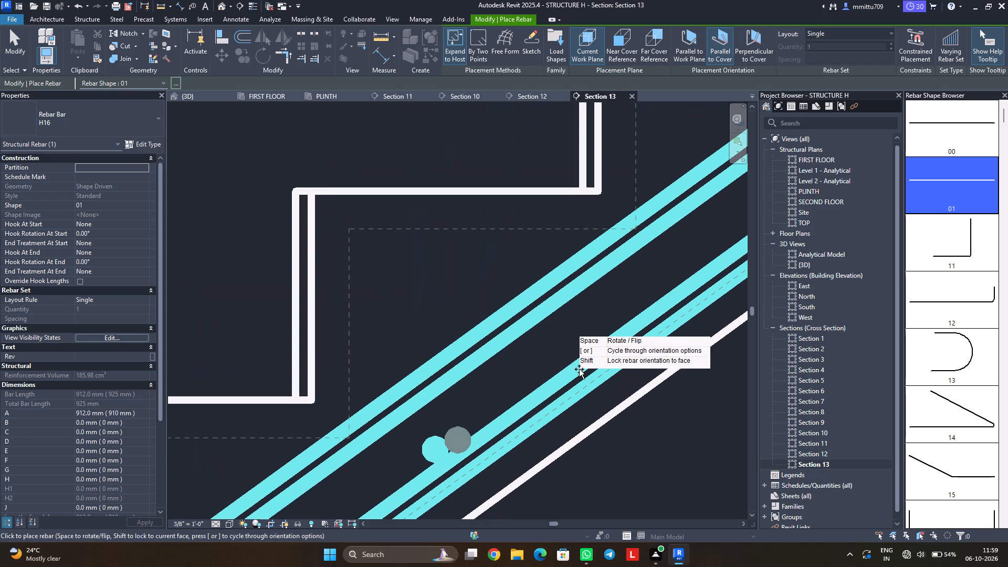
left_click(622, 311)
middle_click_drag(654, 307, 436, 467)
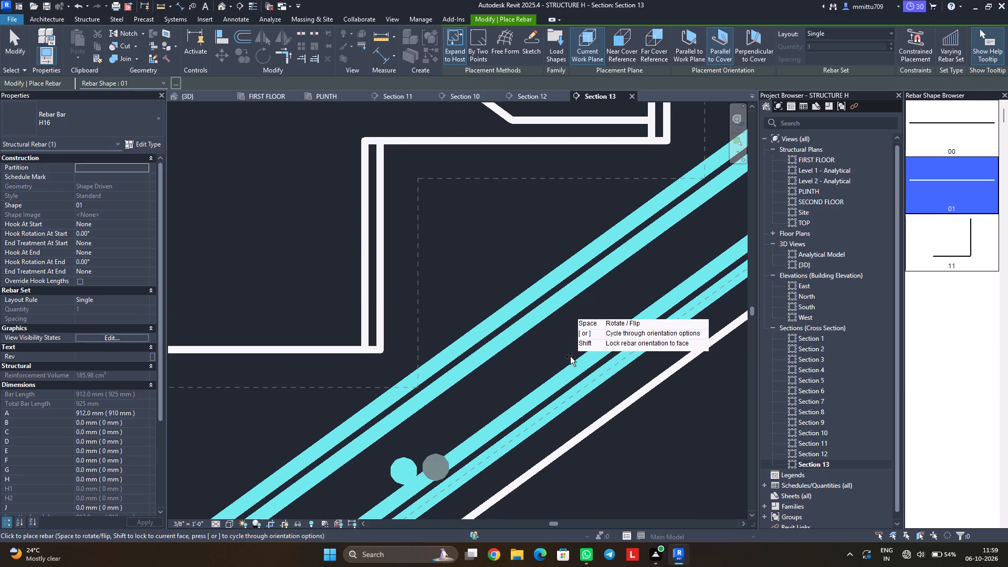
left_click(581, 343)
middle_click_drag(656, 320, 502, 434)
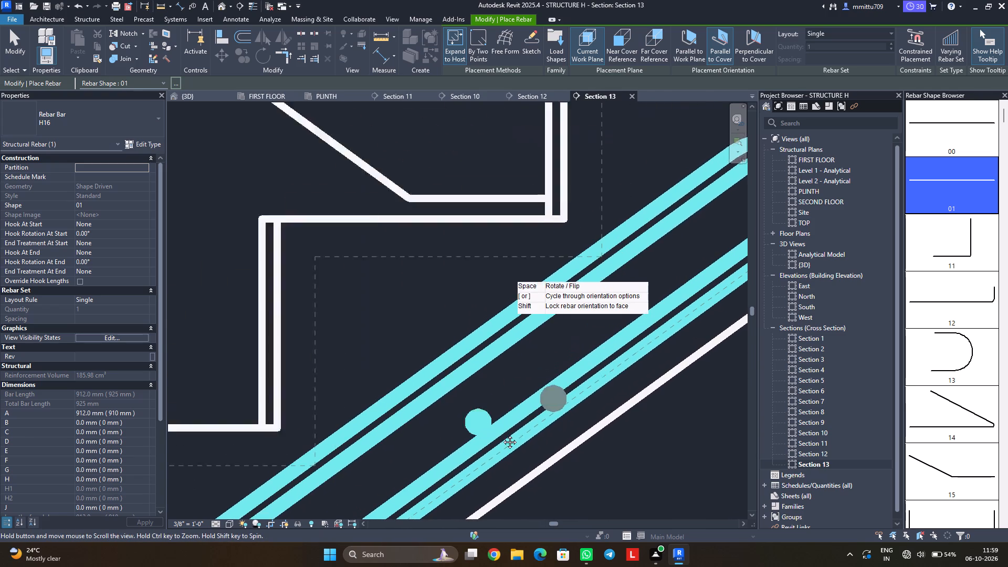
middle_click_drag(502, 434, 449, 468)
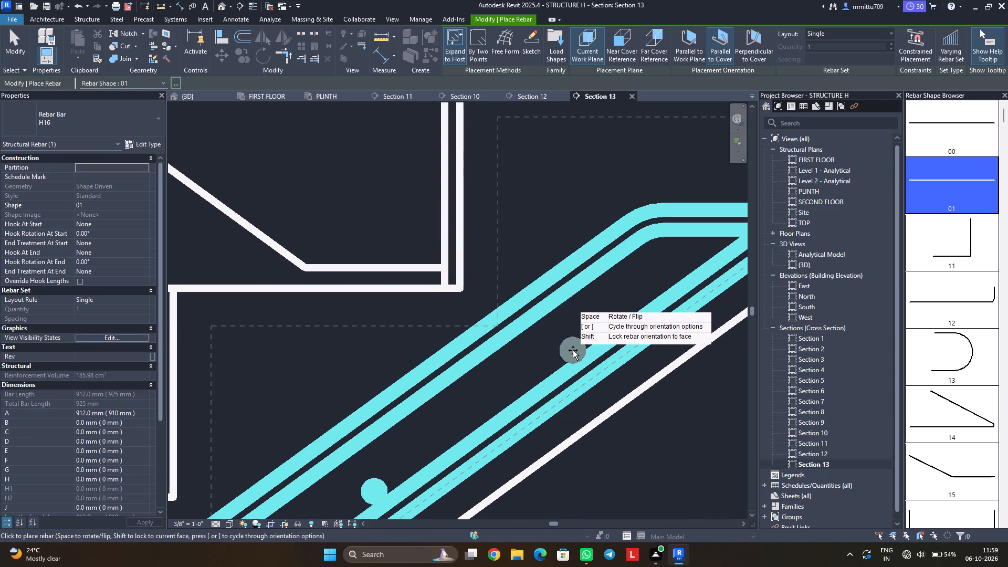
left_click(573, 350)
middle_click_drag(594, 351, 450, 451)
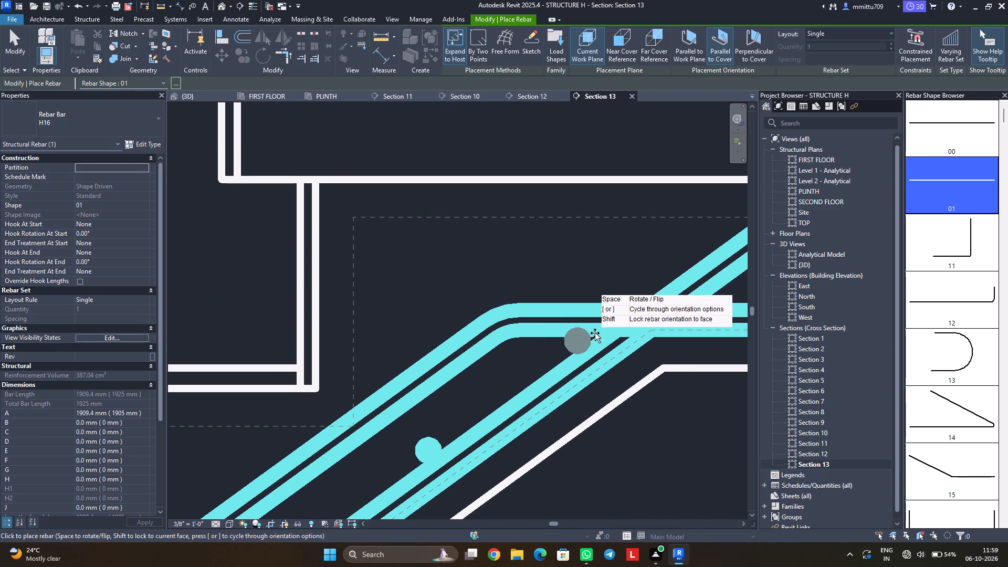
left_click(600, 329)
middle_click_drag(604, 334, 446, 443)
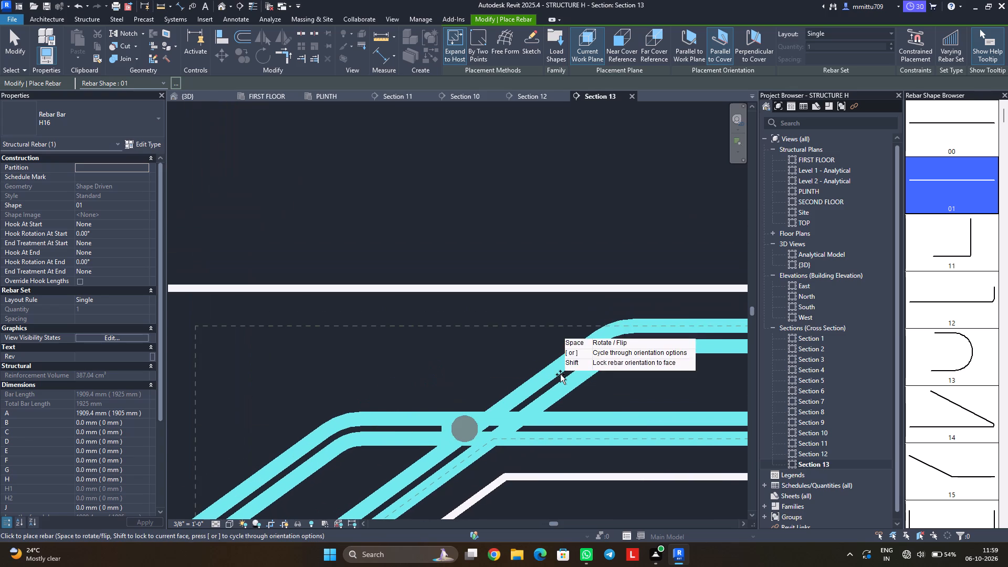
In Section 13, place three single straight H16 distribution bars, shape 01, along the underside of the landing's upper horizontal bar.
middle_click_drag(650, 351, 481, 359)
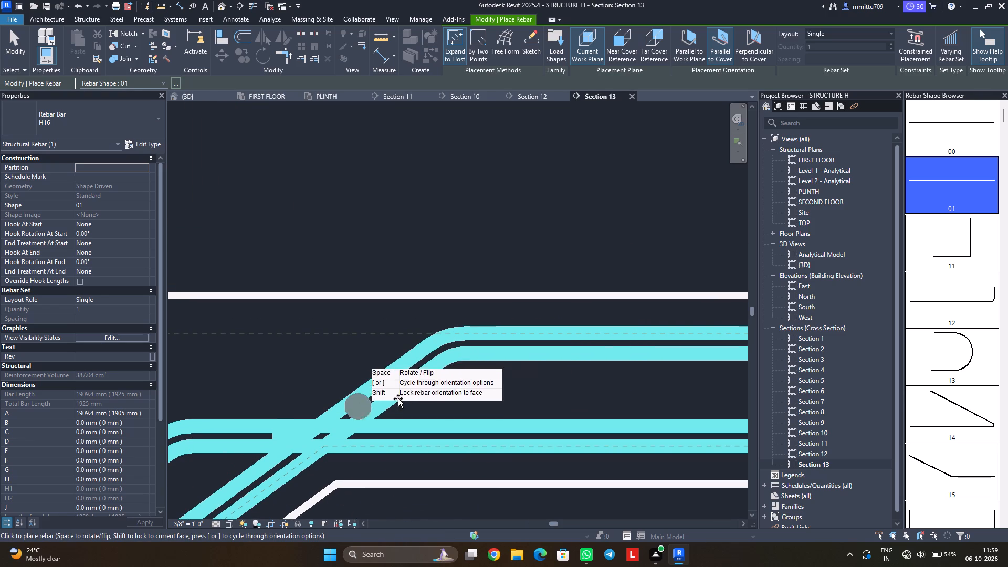
left_click(490, 361)
middle_click_drag(527, 379, 345, 395)
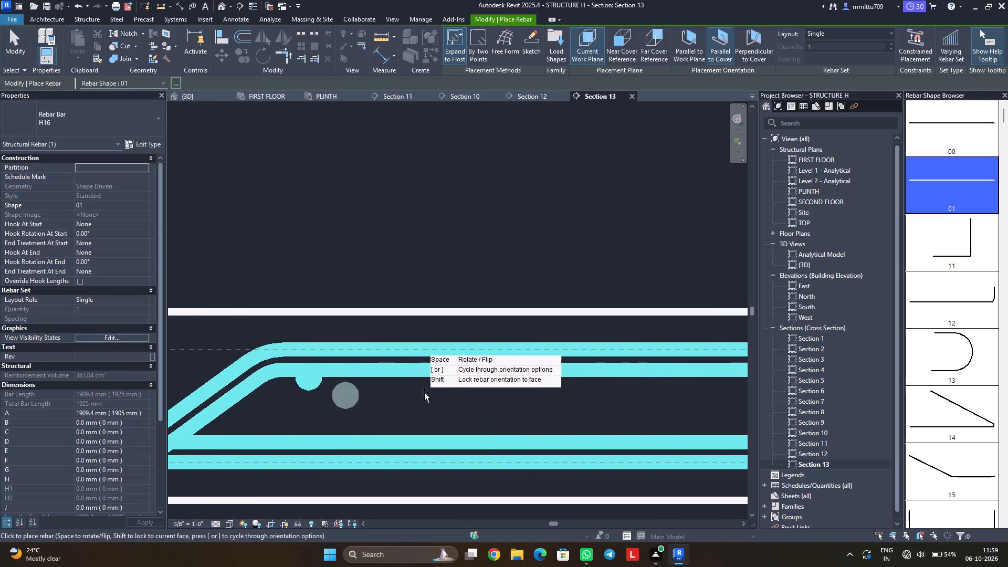
left_click(467, 379)
middle_click_drag(544, 395, 351, 408)
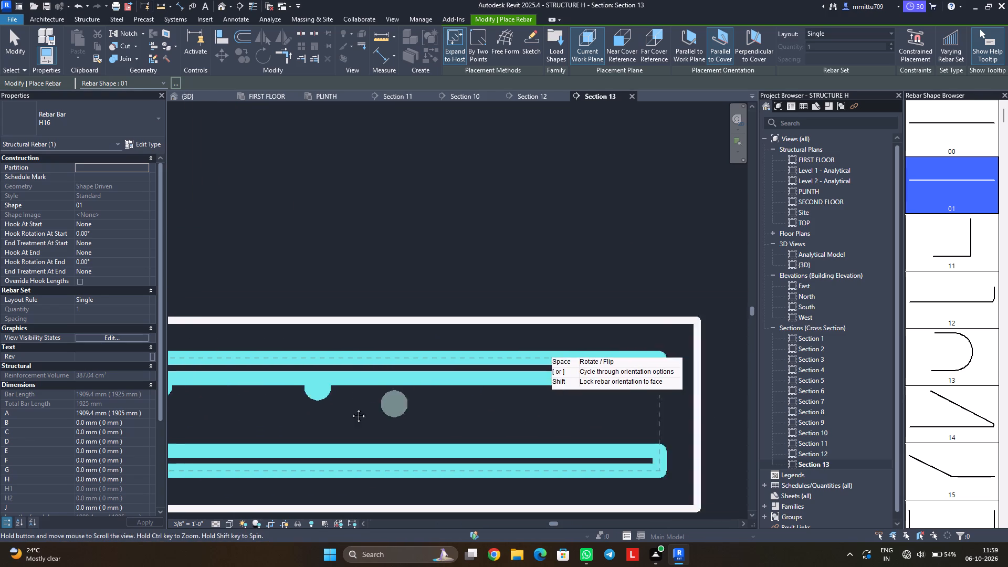
middle_click_drag(351, 408, 344, 409)
left_click(461, 394)
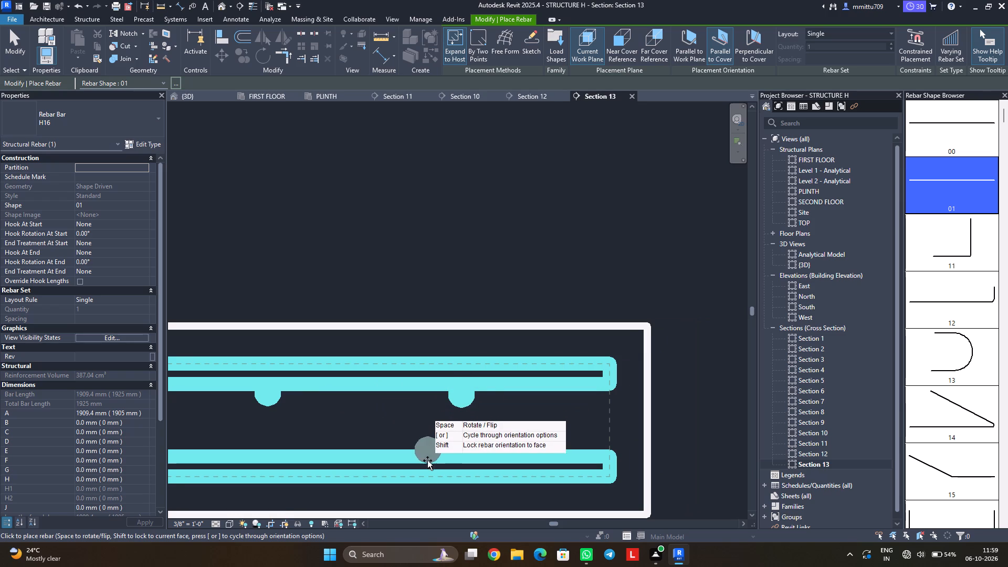
Place three single H16 distribution bars on top of the landing's lower horizontal bar, aligned beneath the upper three.
middle_click_drag(427, 460, 468, 432)
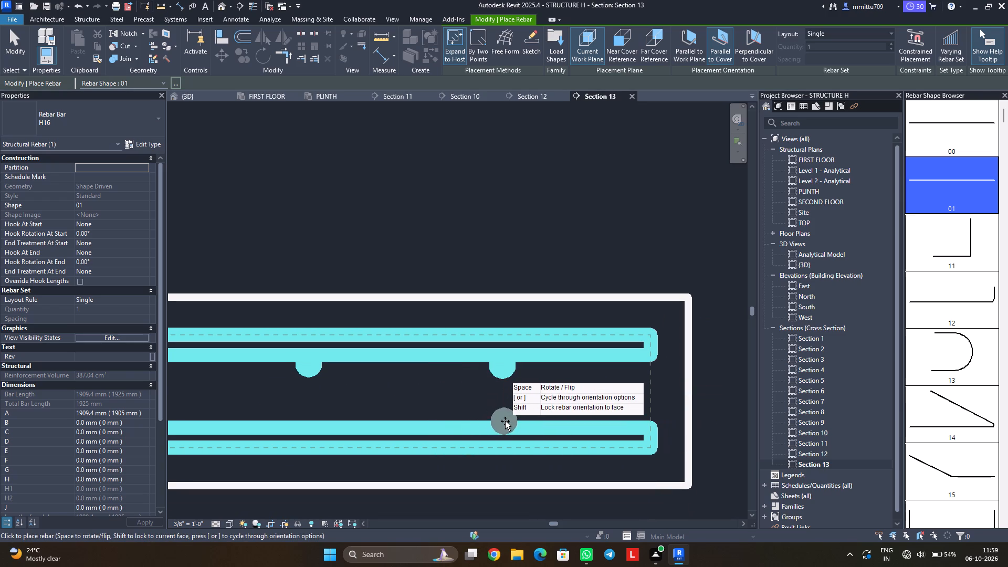
left_click(505, 417)
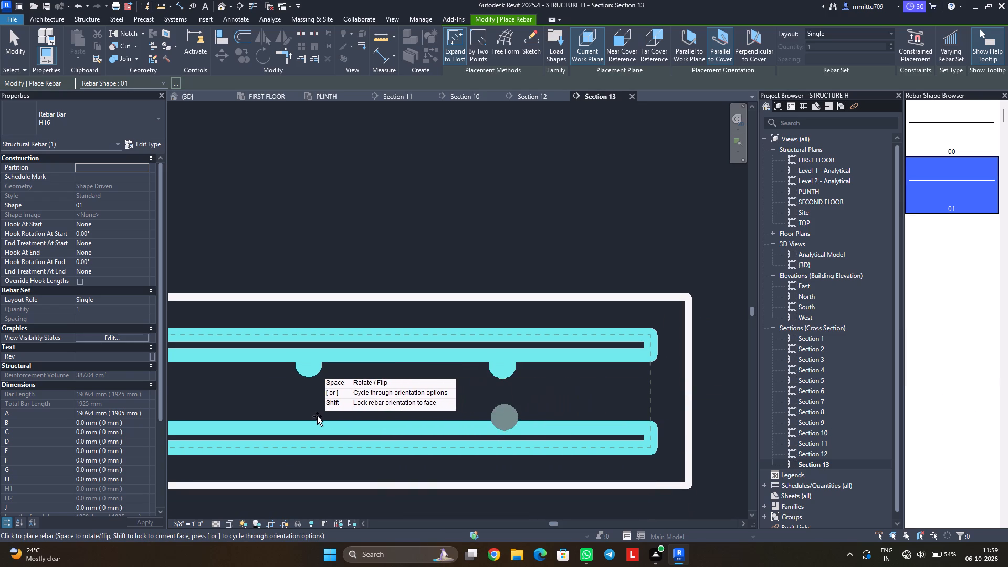
left_click(310, 416)
middle_click_drag(337, 415, 392, 406)
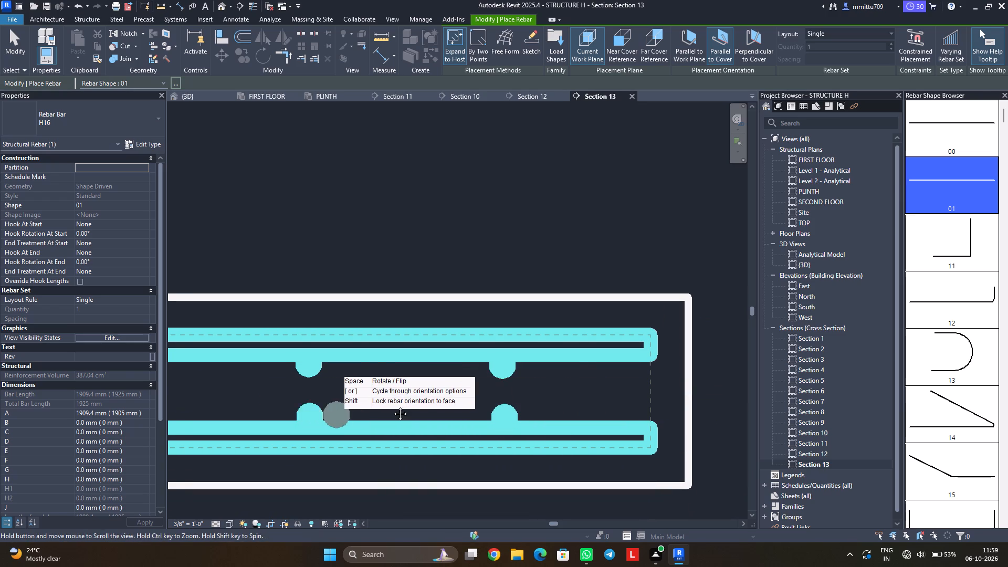
middle_click_drag(392, 406, 573, 383)
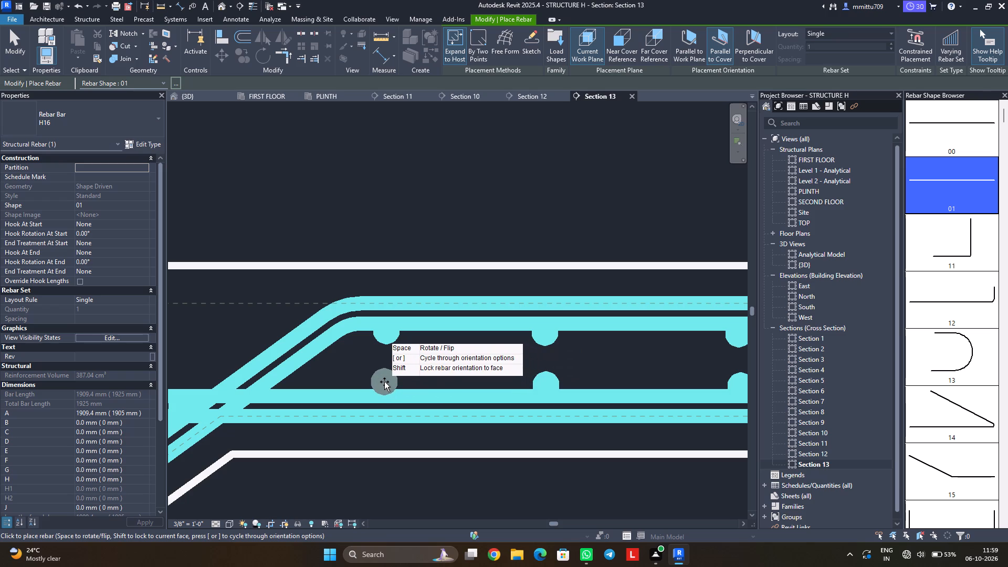
left_click(385, 381)
Place six single H16 distribution bars along the underside of the sloping top end bar, from the landing bend down to its lower end.
middle_click_drag(412, 391, 564, 367)
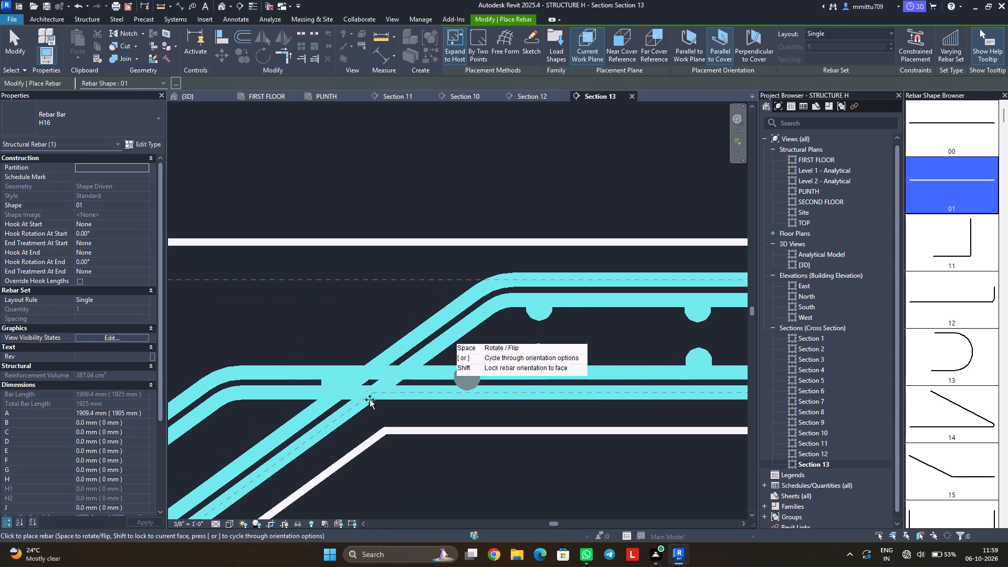
middle_click_drag(304, 409, 488, 370)
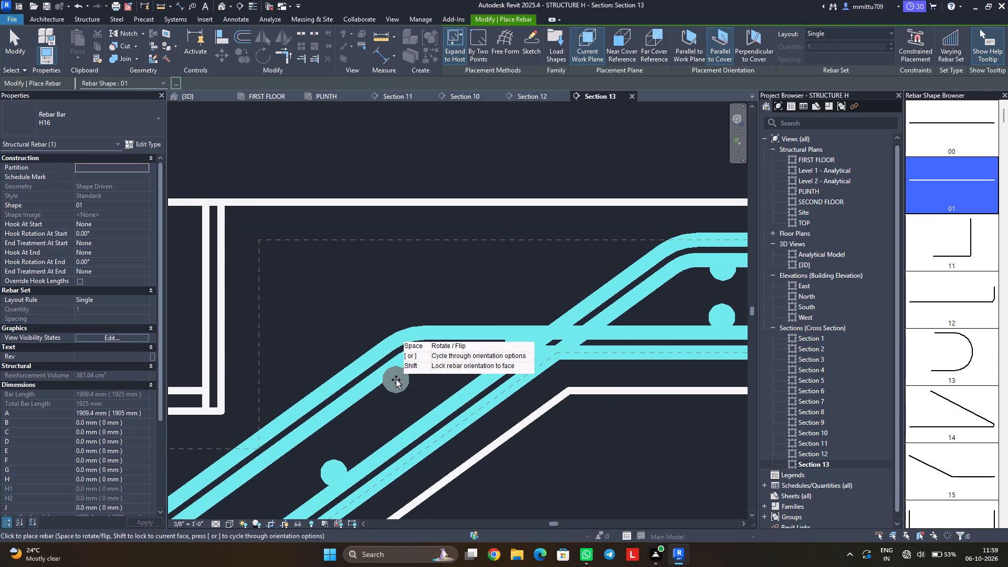
left_click(396, 380)
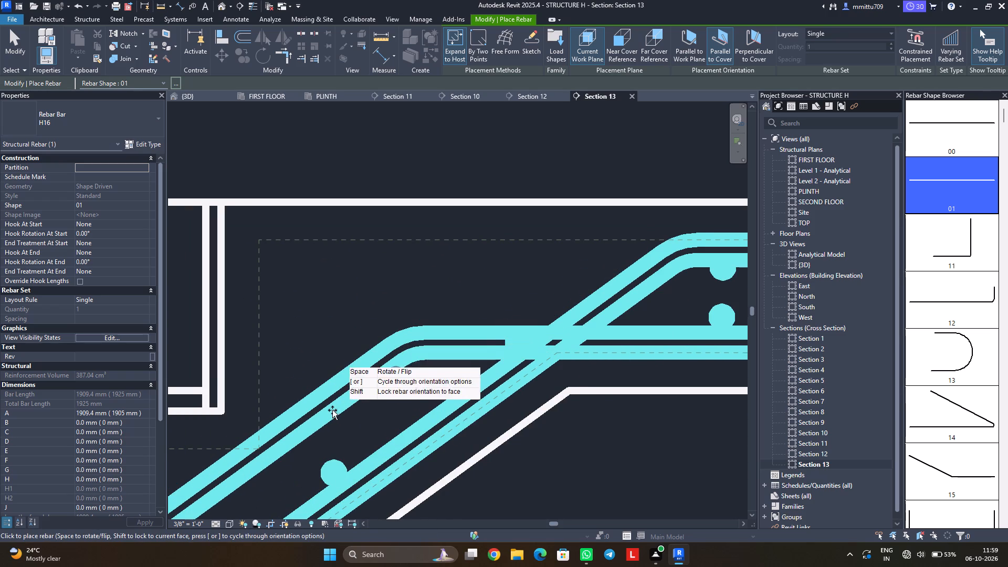
middle_click_drag(331, 411, 453, 352)
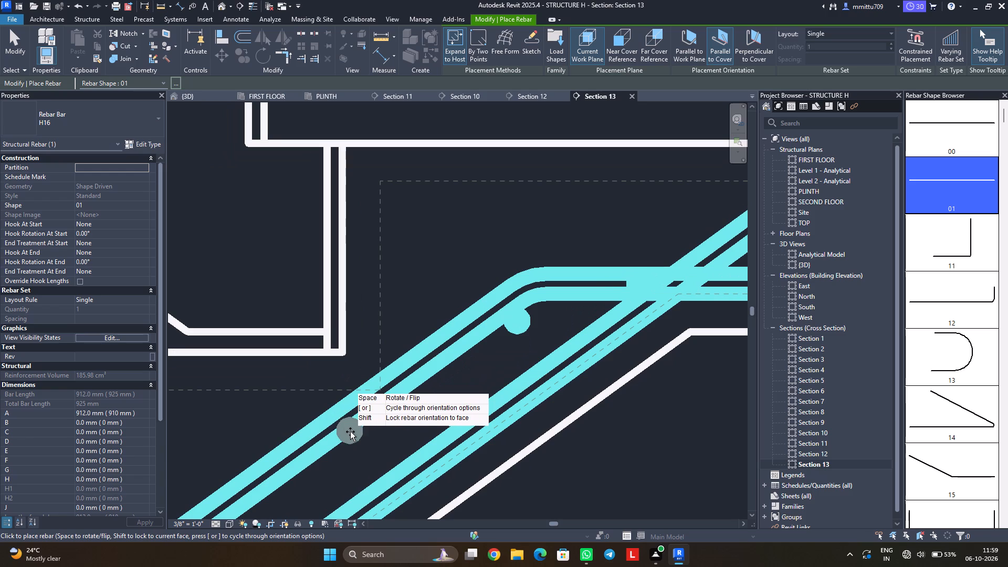
left_click(350, 432)
middle_click_drag(406, 414, 544, 325)
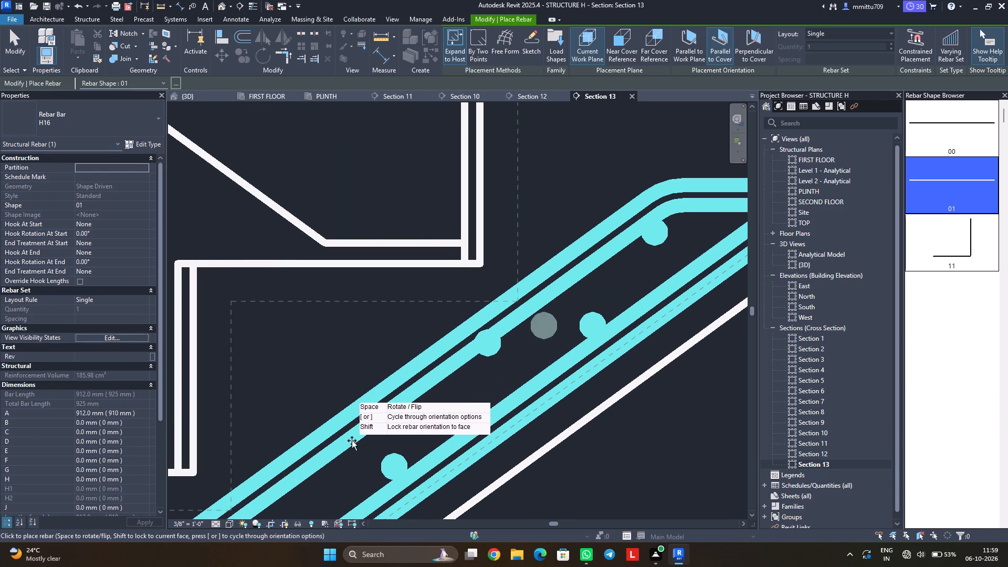
left_click(339, 453)
middle_click_drag(362, 455, 591, 296)
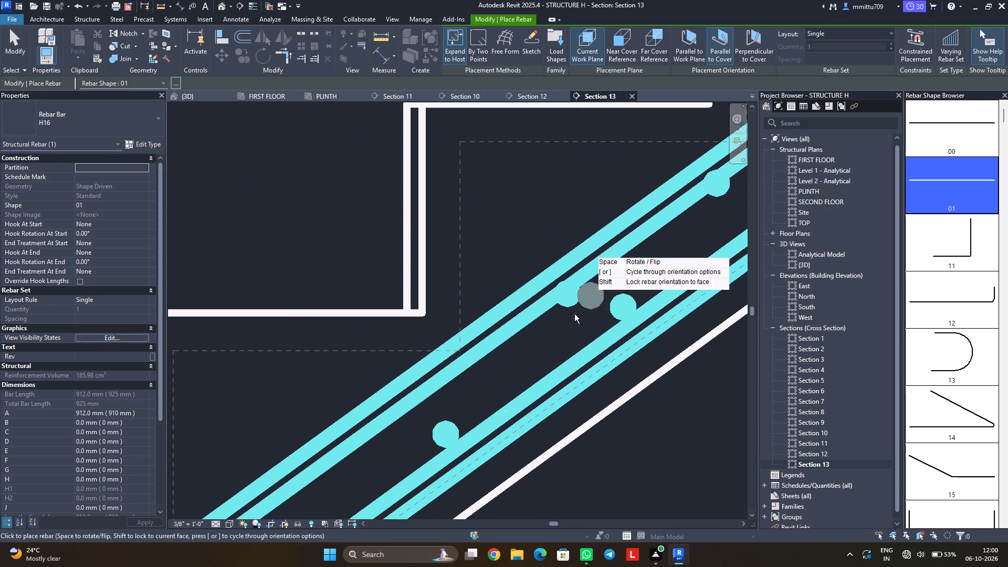
left_click(386, 426)
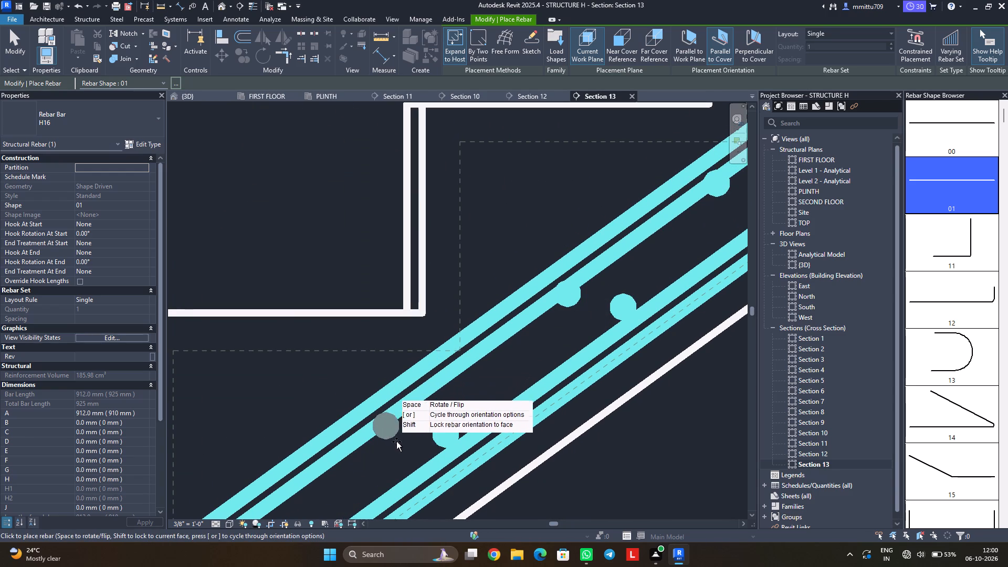
middle_click_drag(400, 444, 619, 290)
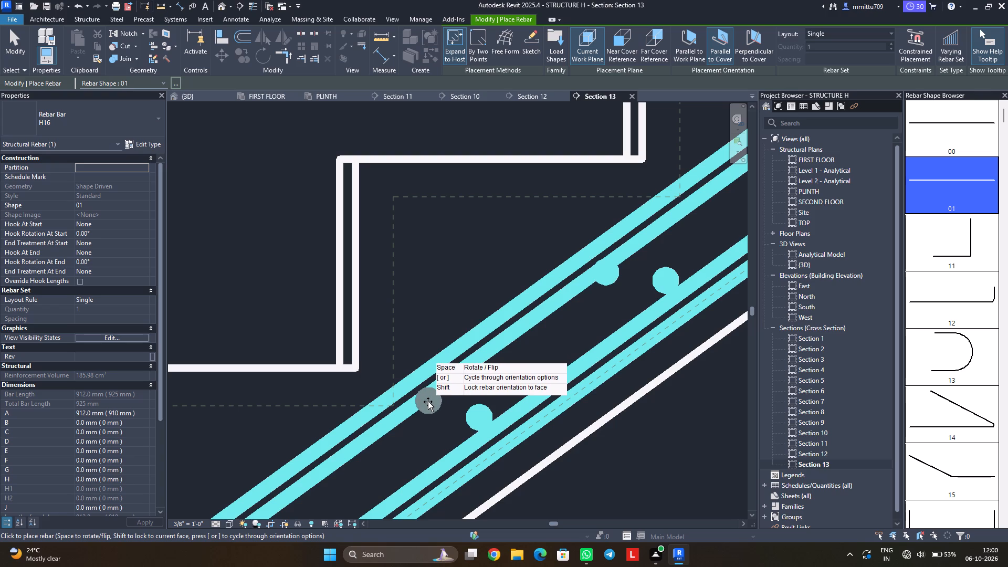
left_click(425, 409)
middle_click_drag(422, 443, 637, 287)
scroll(637, 287, "up", 1)
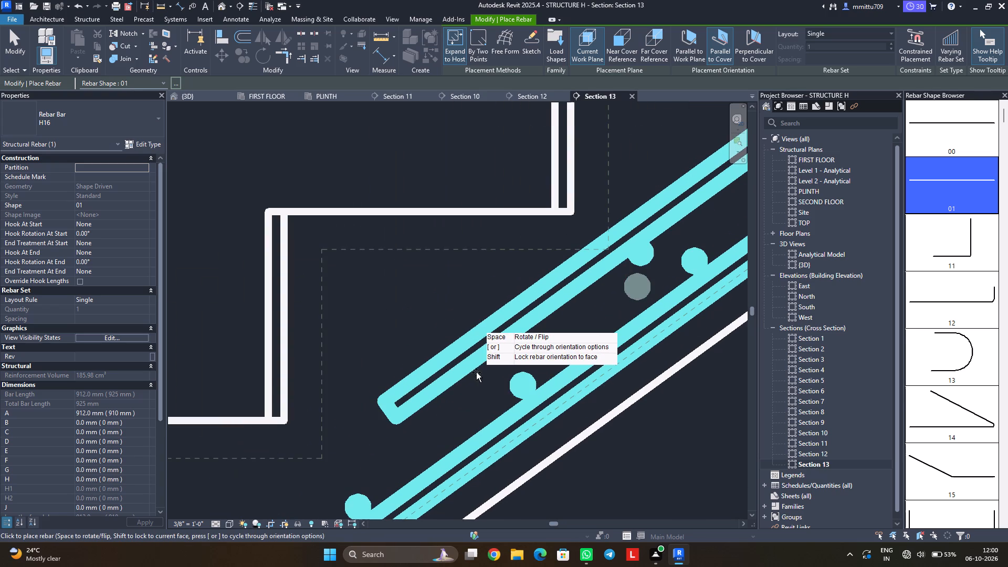
left_click(454, 382)
Place five single H16 distribution bars at roughly even intervals along the underside of the lower top end bar's sloping leg.
scroll(491, 424, "down", 4)
scroll(490, 425, "up", 1)
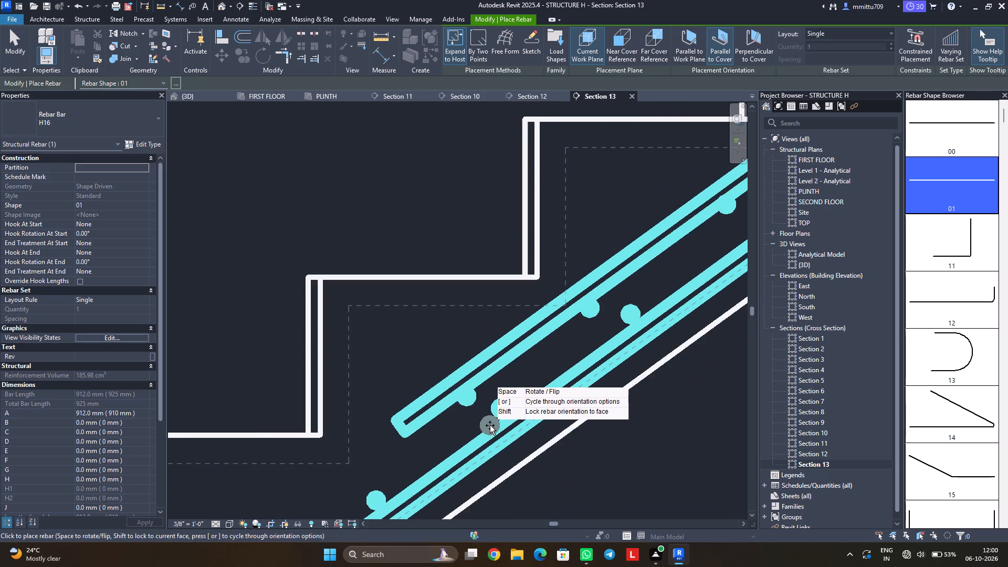
scroll(488, 433, "down", 10)
scroll(477, 452, "up", 1)
middle_click_drag(465, 475, 576, 332)
scroll(470, 465, "down", 1)
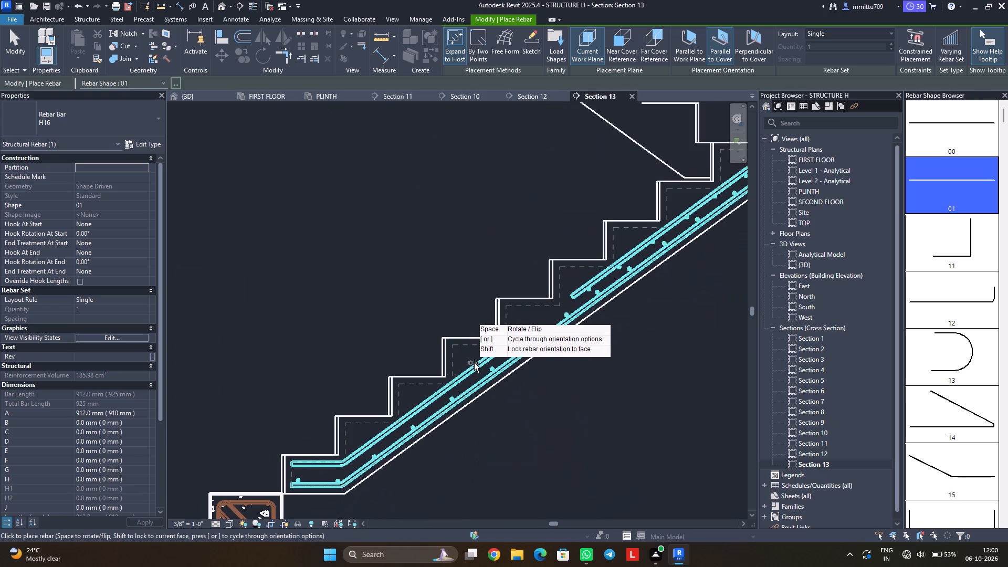
scroll(505, 345, "up", 4)
scroll(505, 344, "down", 2)
scroll(505, 344, "up", 1)
scroll(505, 344, "down", 1)
scroll(505, 344, "up", 2)
scroll(505, 344, "down", 1)
scroll(505, 344, "up", 4)
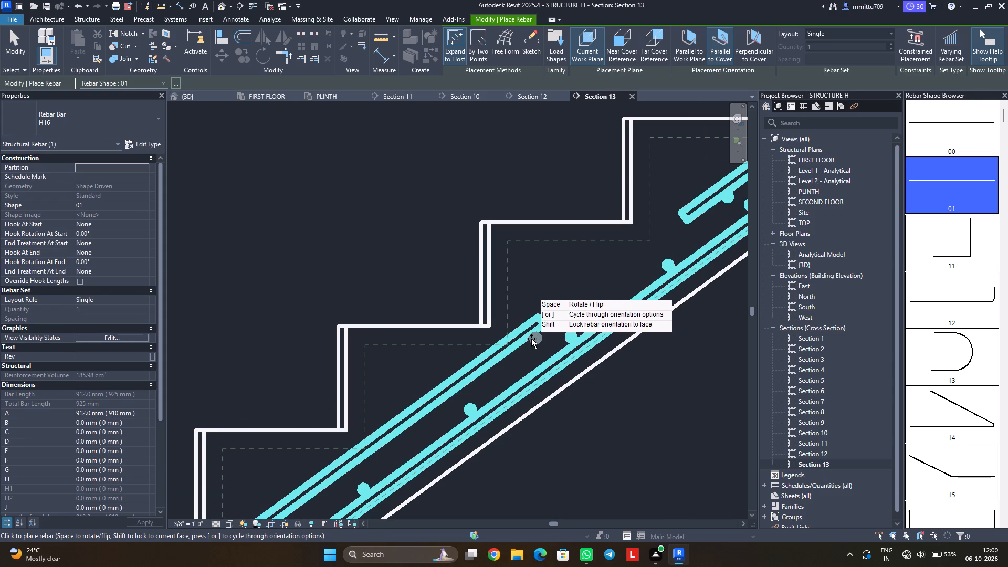
left_click(531, 339)
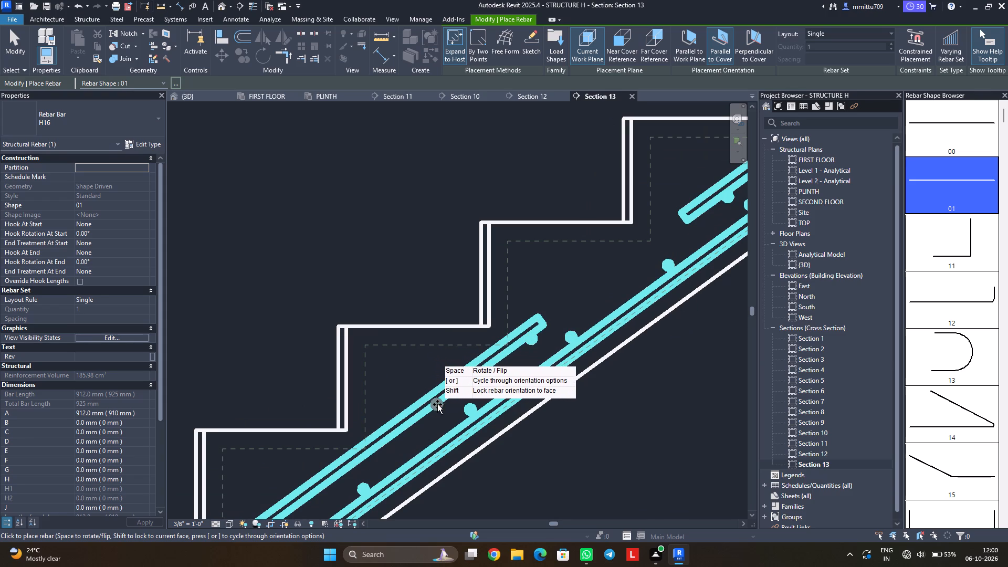
left_click(442, 404)
middle_click_drag(422, 432, 473, 351)
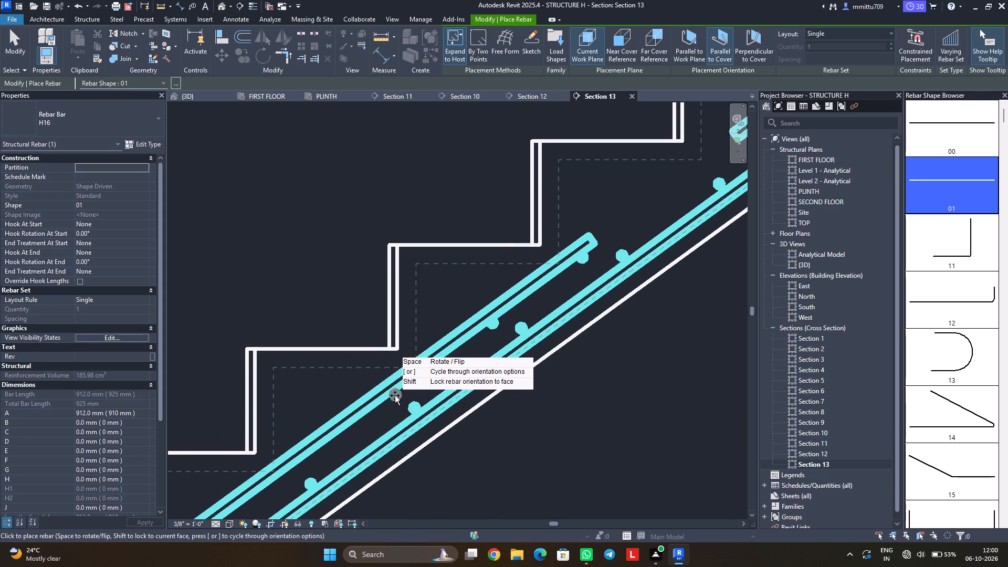
left_click(394, 396)
middle_click_drag(413, 400, 488, 336)
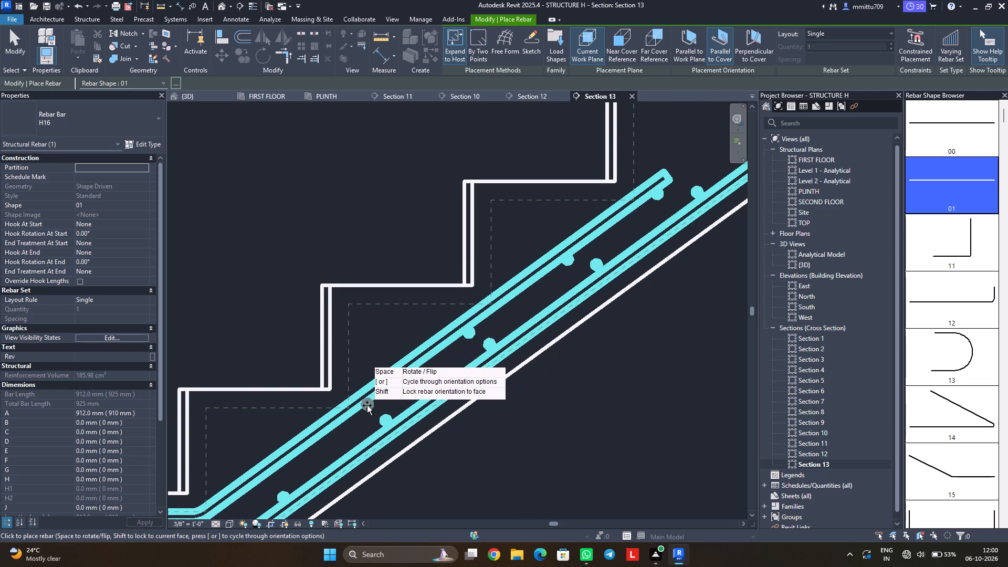
left_click(365, 406)
middle_click_drag(389, 399, 475, 325)
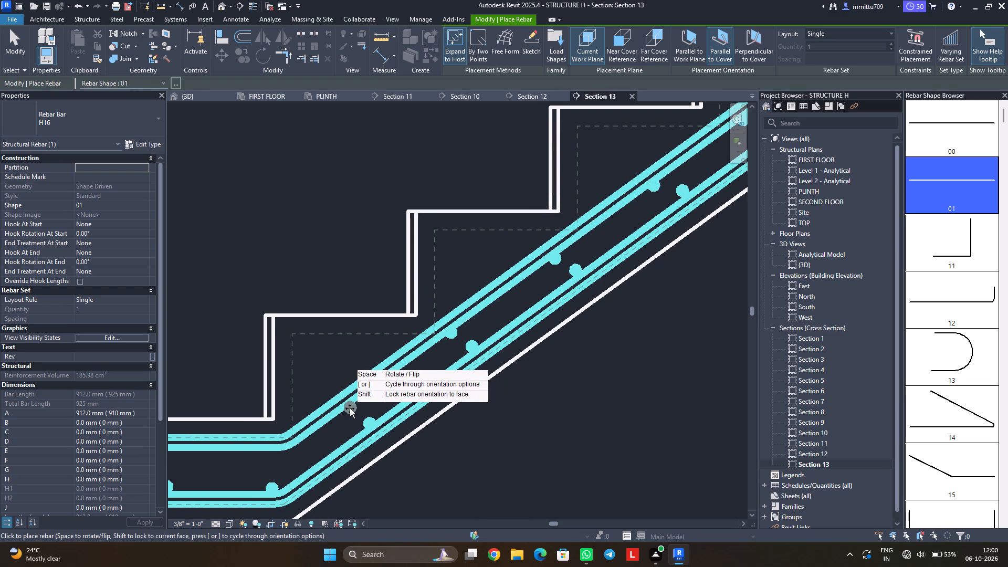
left_click(350, 408)
Place two single H16 distribution bars under the lower top end bar's horizontal leg at the stair foot and finish placing rebar.
middle_click_drag(413, 397, 514, 326)
scroll(514, 326, "up", 1)
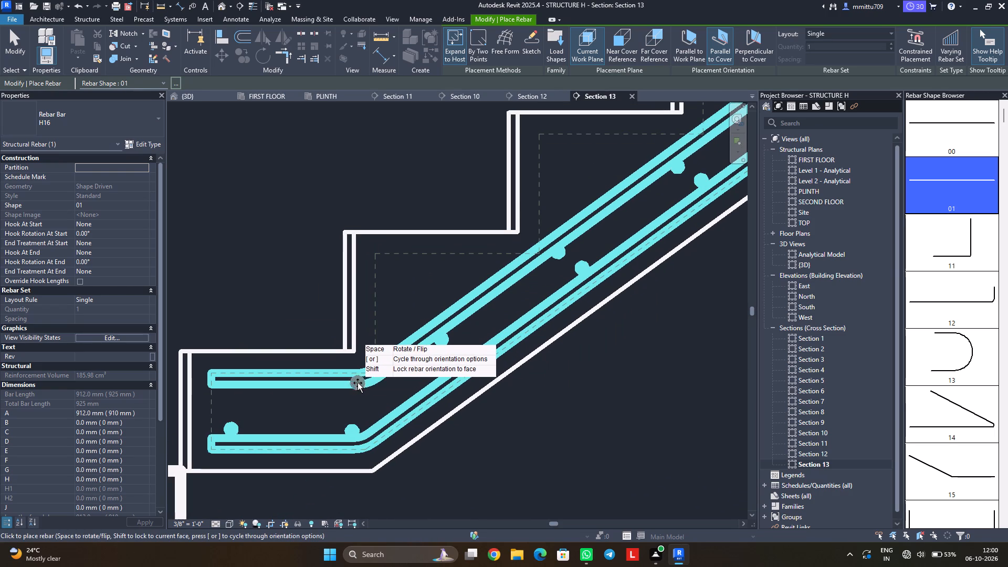
left_click(351, 390)
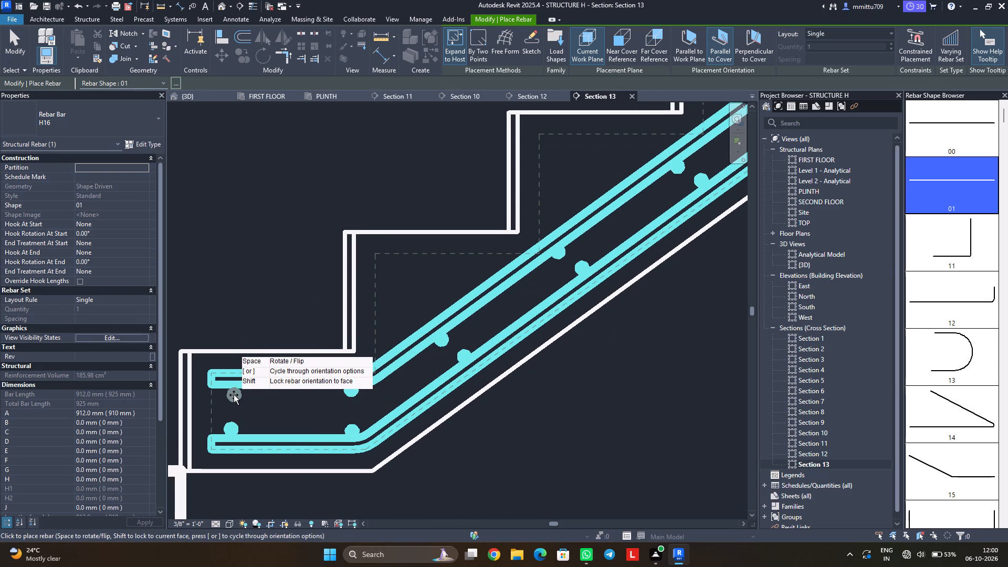
left_click(234, 393)
key("Escape")
key("Escape")
key("Escape")
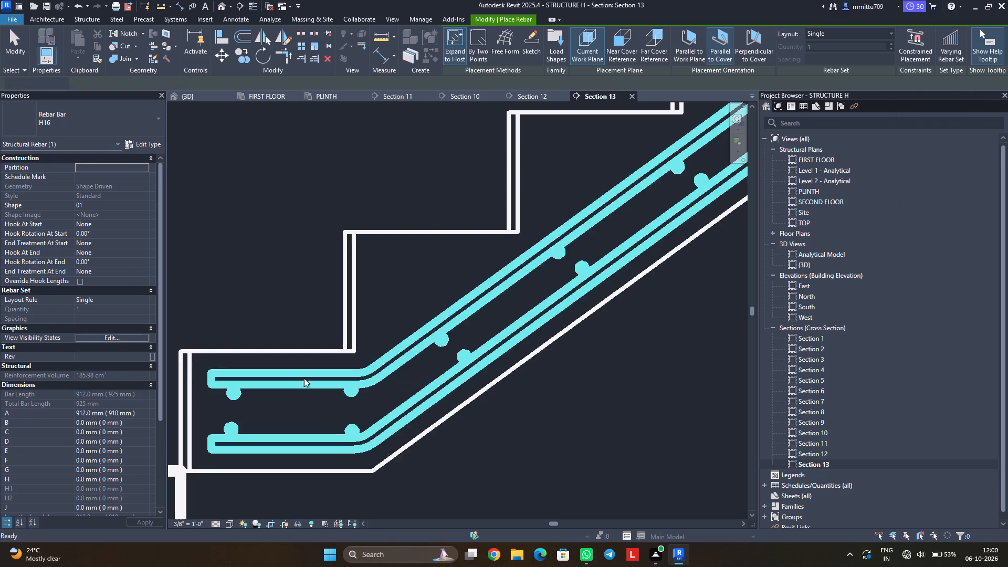
Select all instances of the H16 stair rebar and set them to show unobscured in the {3D} view.
scroll(307, 376, "down", 7)
left_click(406, 331)
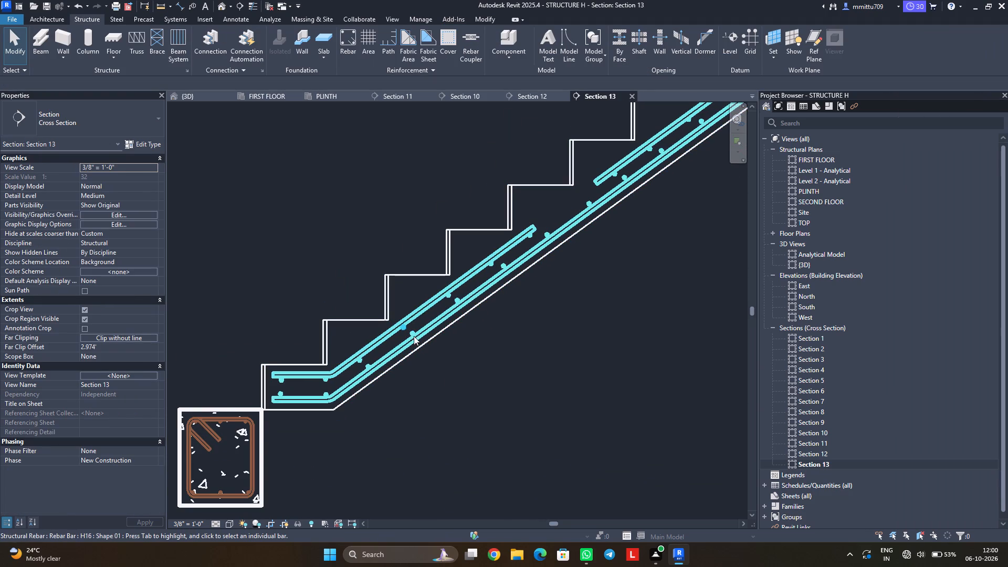
type("SA")
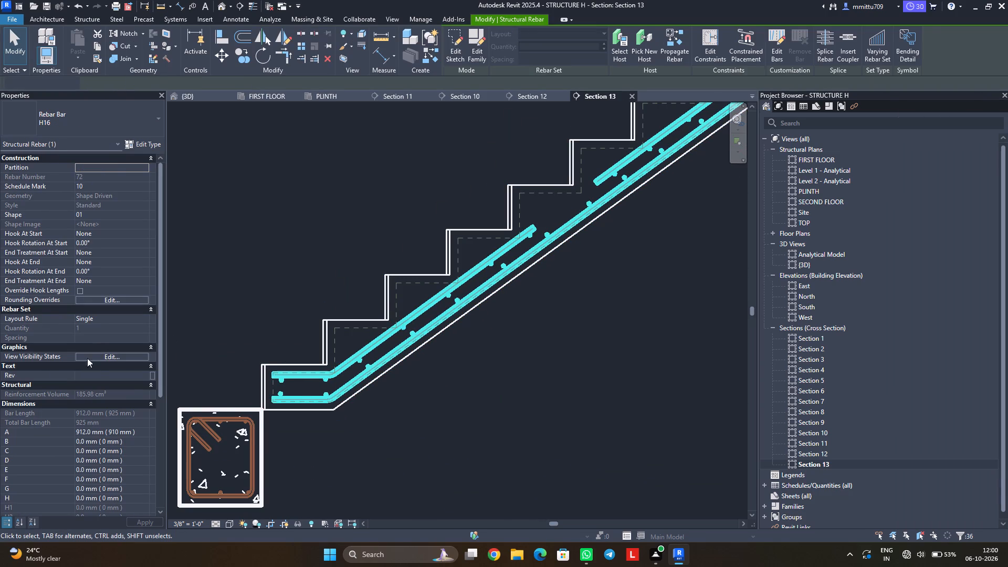
left_click(115, 354)
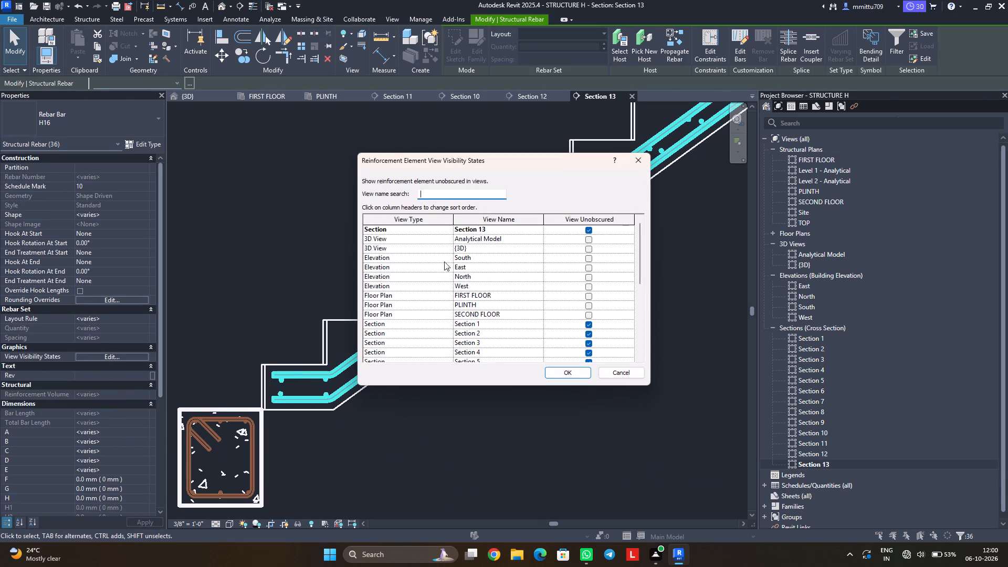
left_click(588, 251)
left_click(564, 372)
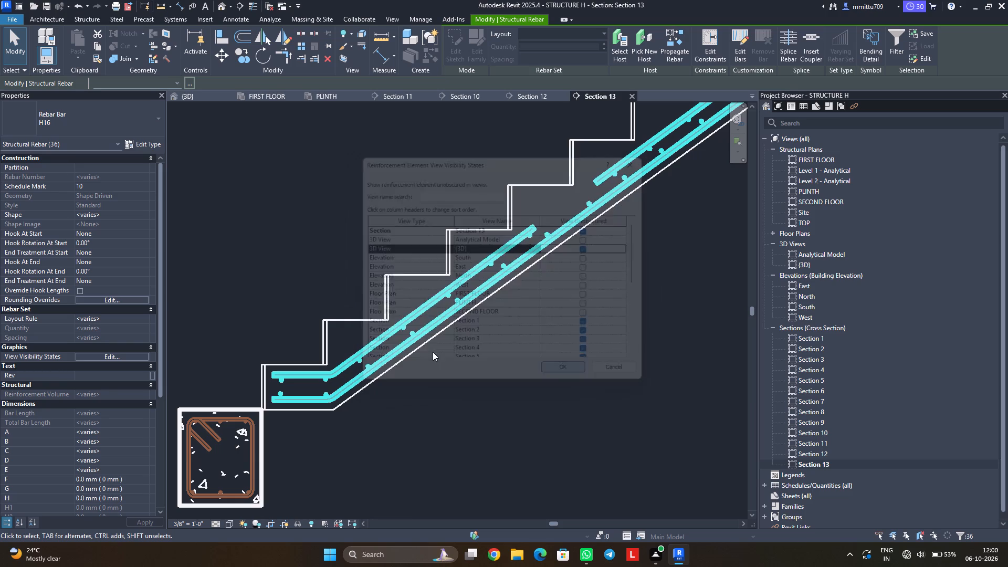
left_click(294, 204)
Examine the H16 stair reinforcement from several angles in the {3D} view.
left_click(215, 98)
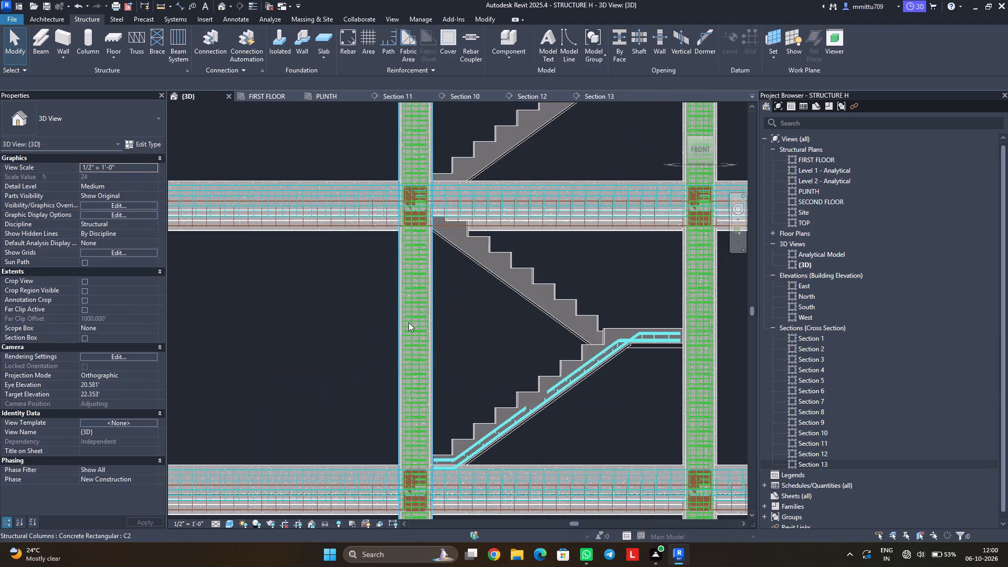
middle_click_drag(424, 353, 579, 387)
scroll(579, 387, "down", 1)
middle_click_drag(479, 372, 514, 385, "shift")
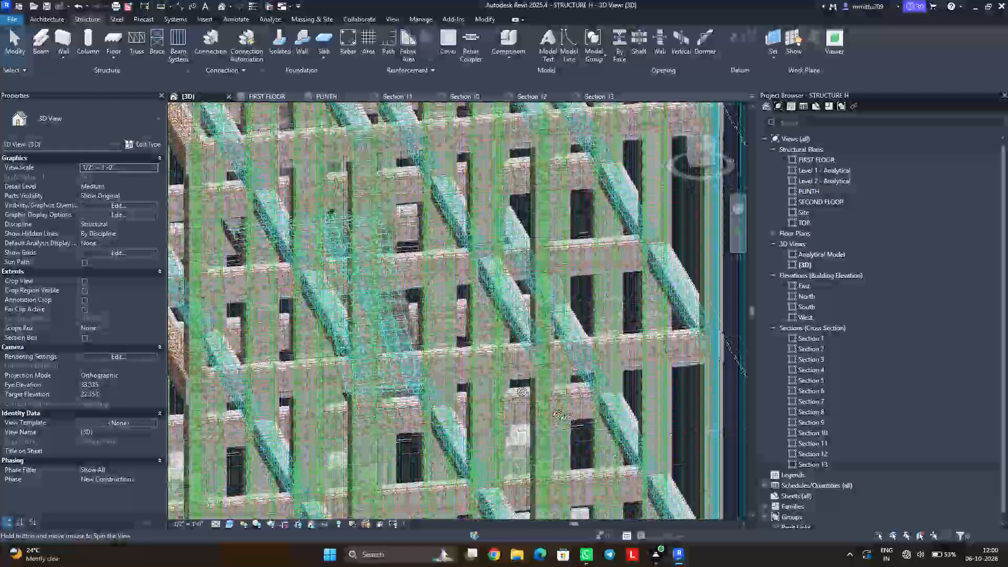
middle_click_drag(514, 385, 507, 359, "shift")
scroll(507, 359, "up", 2, "shift")
scroll(445, 403, "down", 1)
scroll(445, 403, "up", 8)
scroll(474, 405, "down", 1)
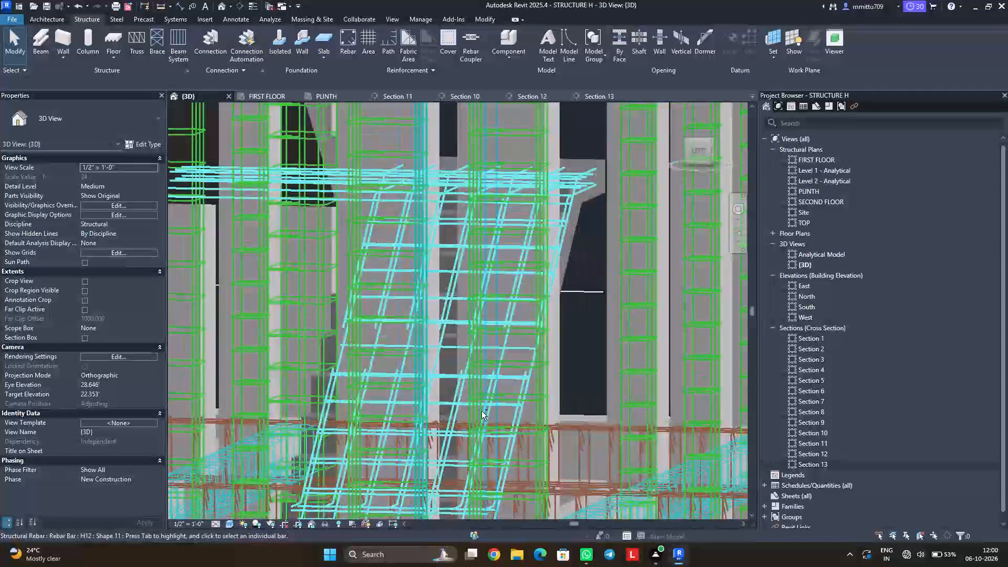
middle_click_drag(481, 411, 404, 424, "shift")
scroll(481, 411, "up", 1, "shift")
middle_click_drag(544, 418, 440, 385)
scroll(544, 418, "up", 1)
middle_click_drag(527, 378, 505, 359, "shift")
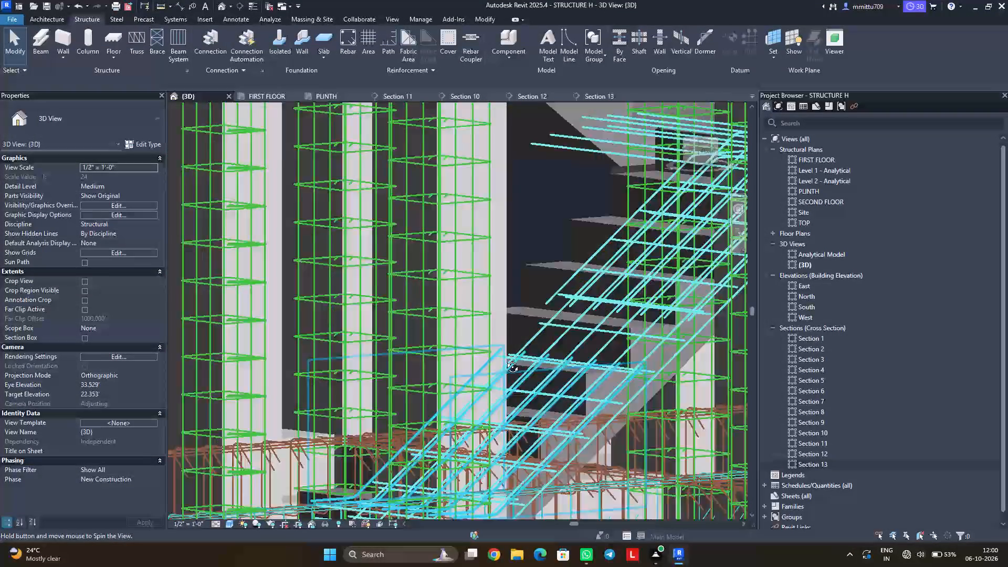
middle_click_drag(505, 359, 514, 386, "shift")
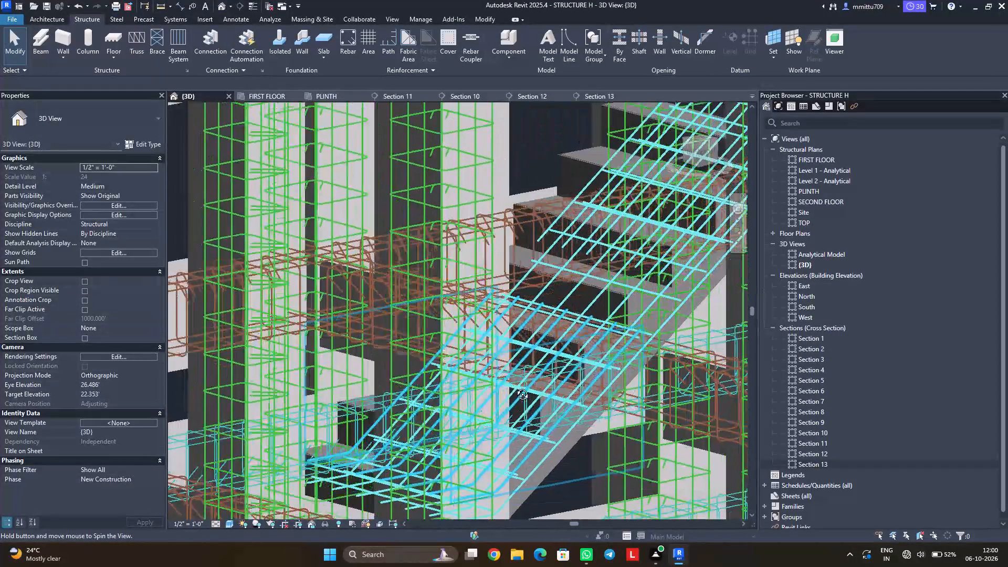
middle_click_drag(514, 386, 501, 310, "shift")
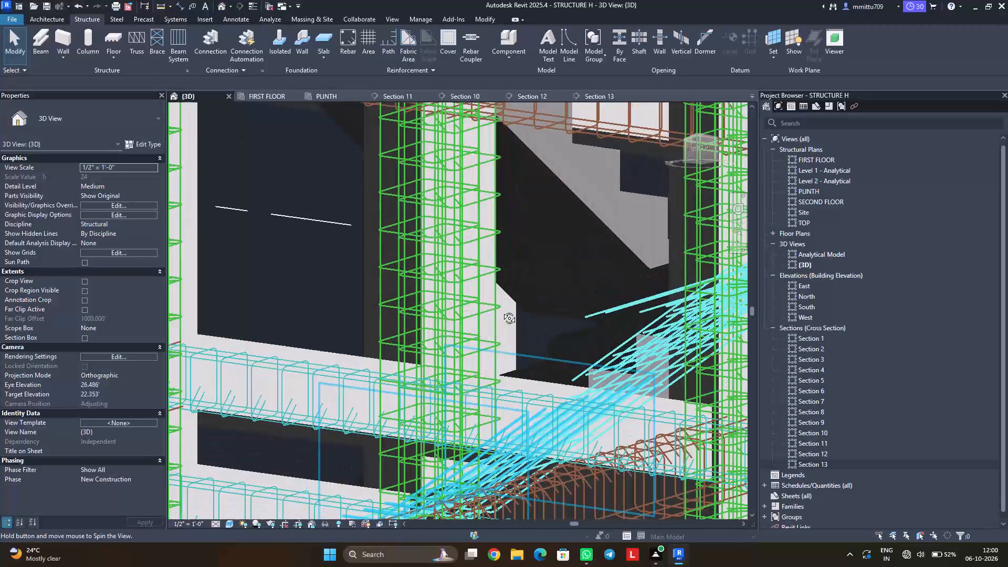
middle_click_drag(501, 310, 425, 351, "shift")
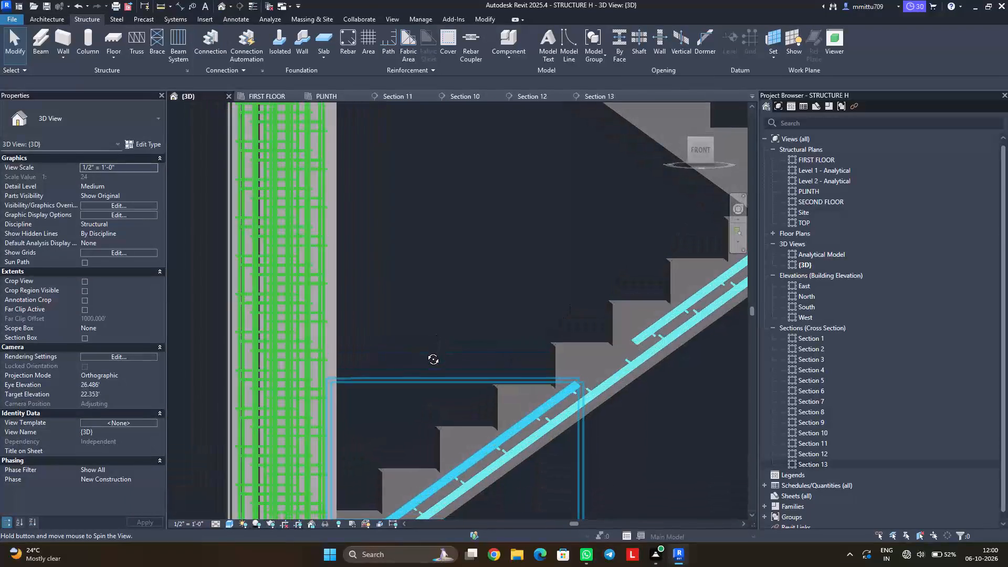
middle_click_drag(425, 351, 507, 380, "shift")
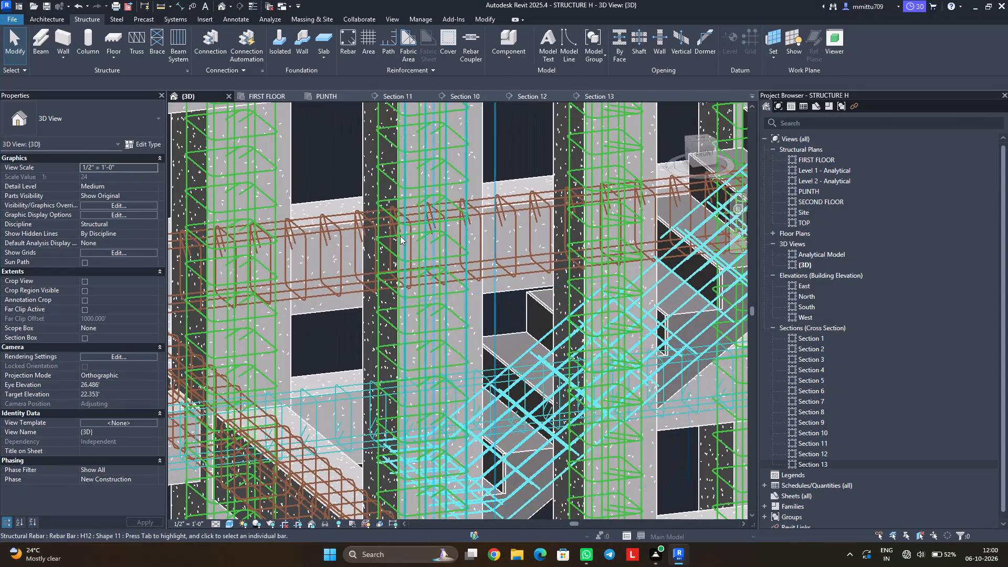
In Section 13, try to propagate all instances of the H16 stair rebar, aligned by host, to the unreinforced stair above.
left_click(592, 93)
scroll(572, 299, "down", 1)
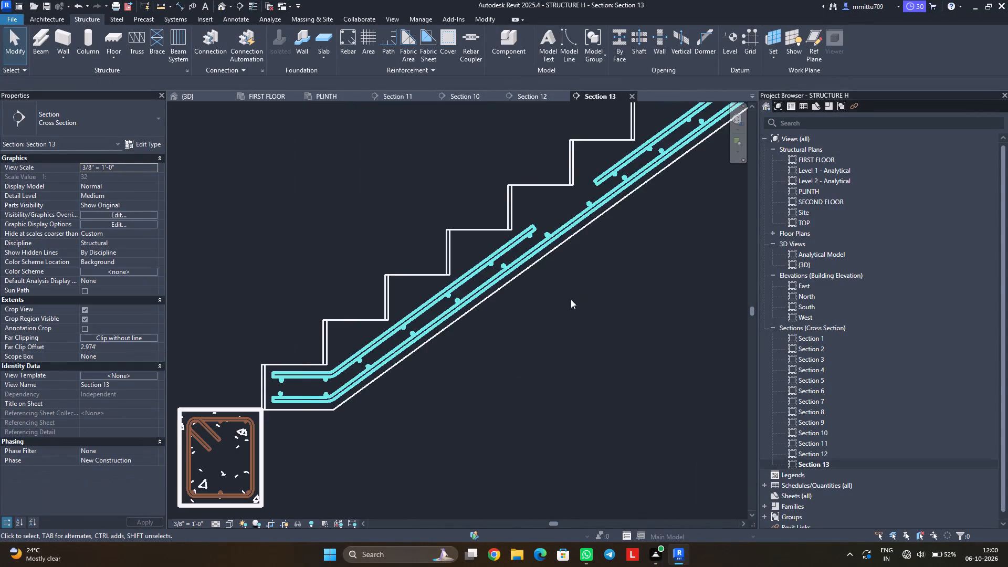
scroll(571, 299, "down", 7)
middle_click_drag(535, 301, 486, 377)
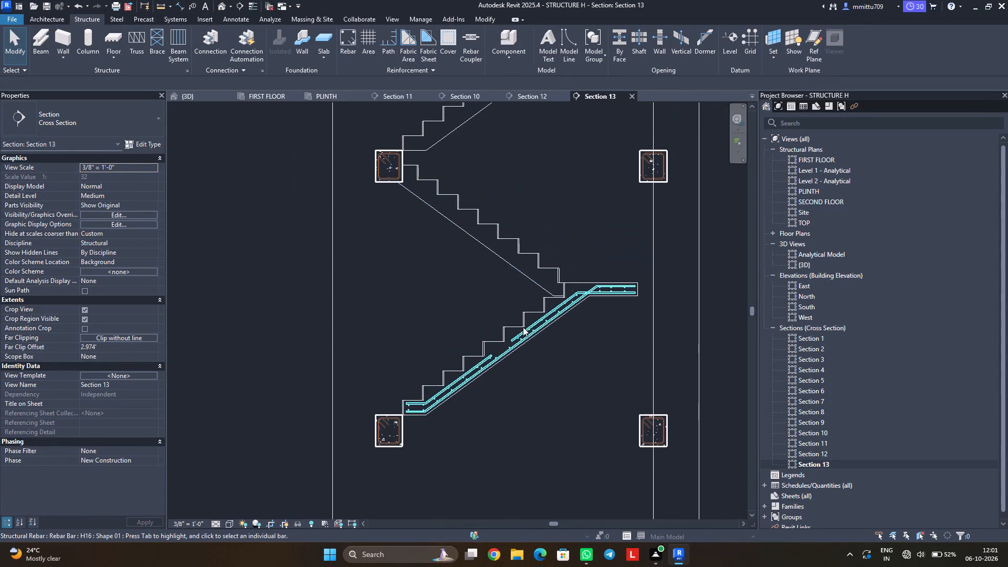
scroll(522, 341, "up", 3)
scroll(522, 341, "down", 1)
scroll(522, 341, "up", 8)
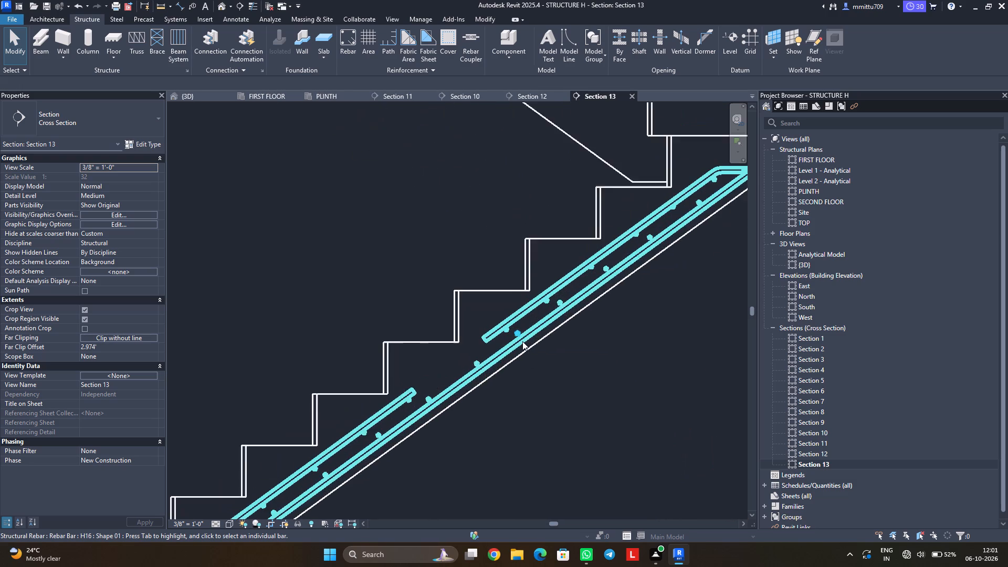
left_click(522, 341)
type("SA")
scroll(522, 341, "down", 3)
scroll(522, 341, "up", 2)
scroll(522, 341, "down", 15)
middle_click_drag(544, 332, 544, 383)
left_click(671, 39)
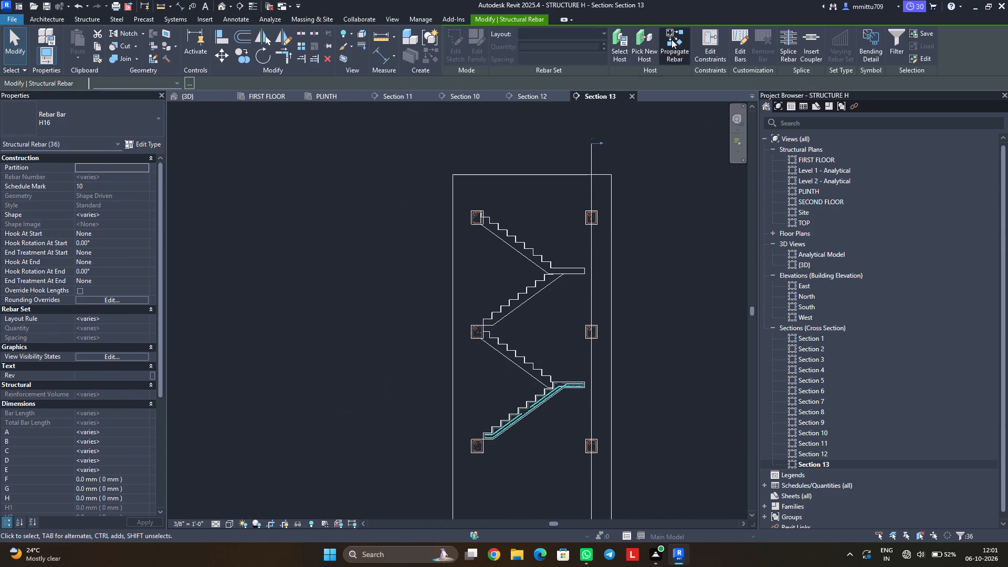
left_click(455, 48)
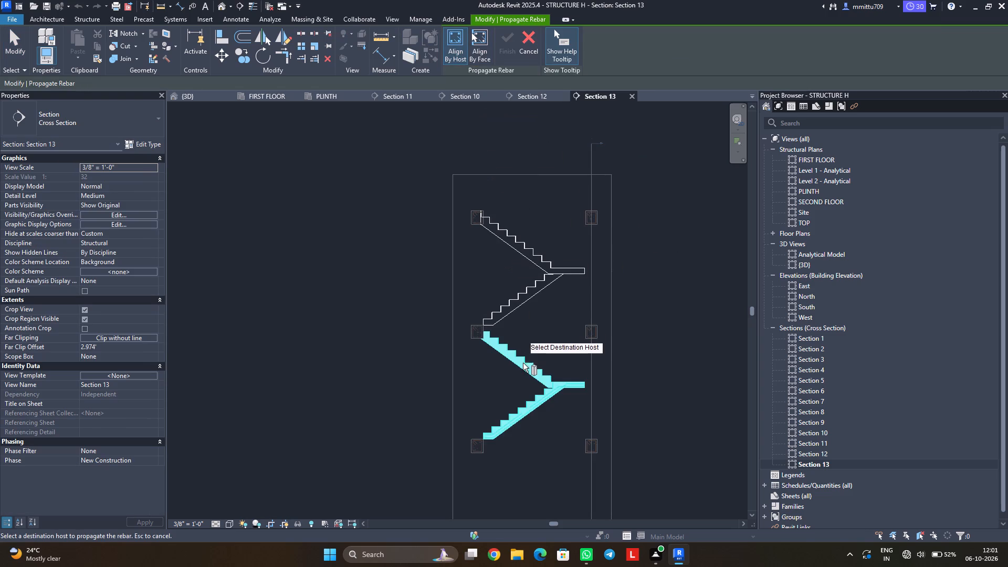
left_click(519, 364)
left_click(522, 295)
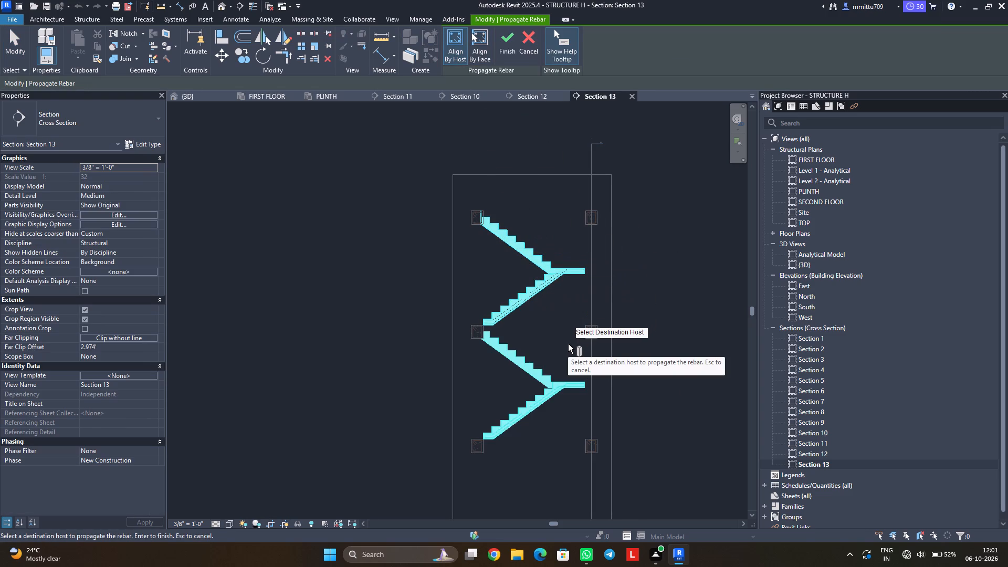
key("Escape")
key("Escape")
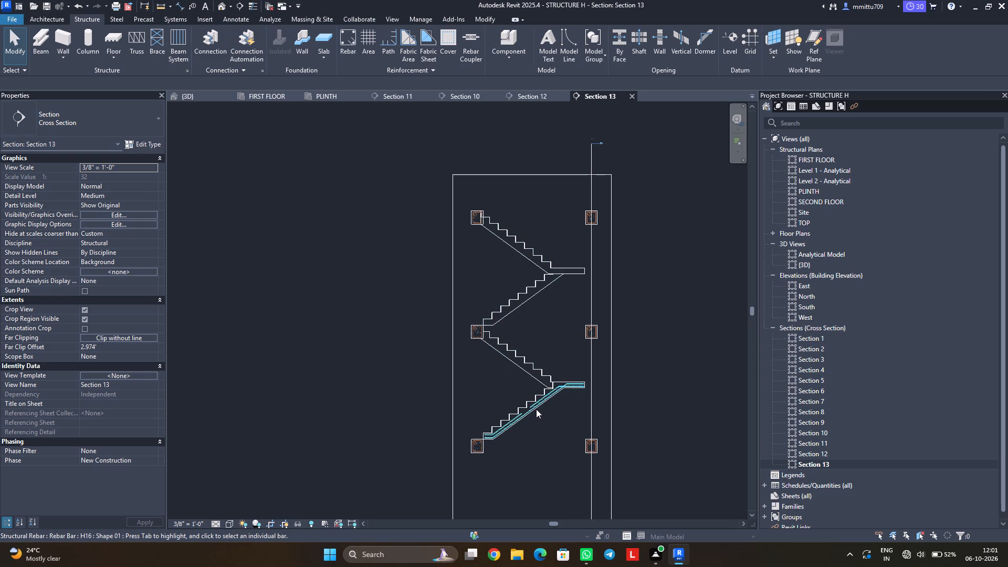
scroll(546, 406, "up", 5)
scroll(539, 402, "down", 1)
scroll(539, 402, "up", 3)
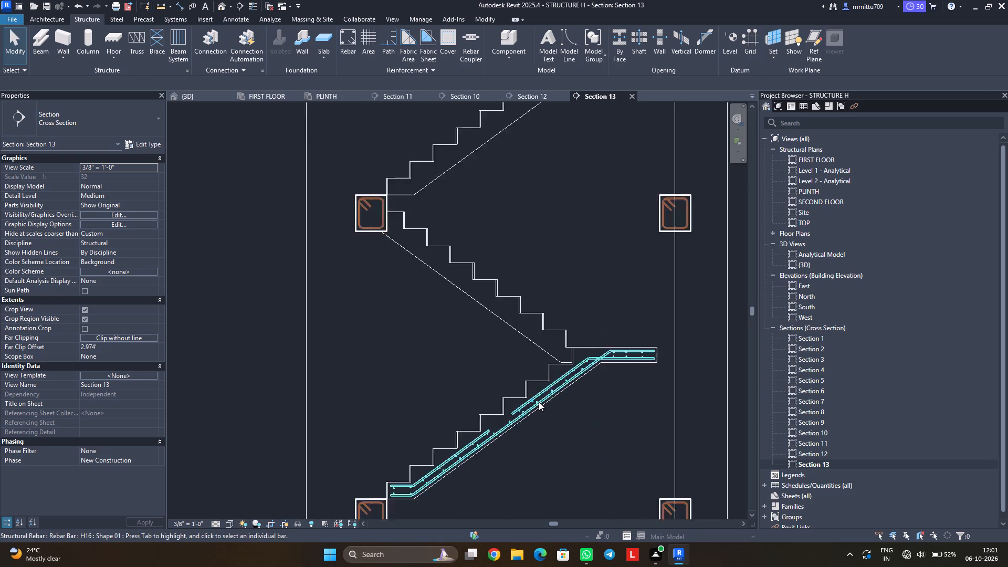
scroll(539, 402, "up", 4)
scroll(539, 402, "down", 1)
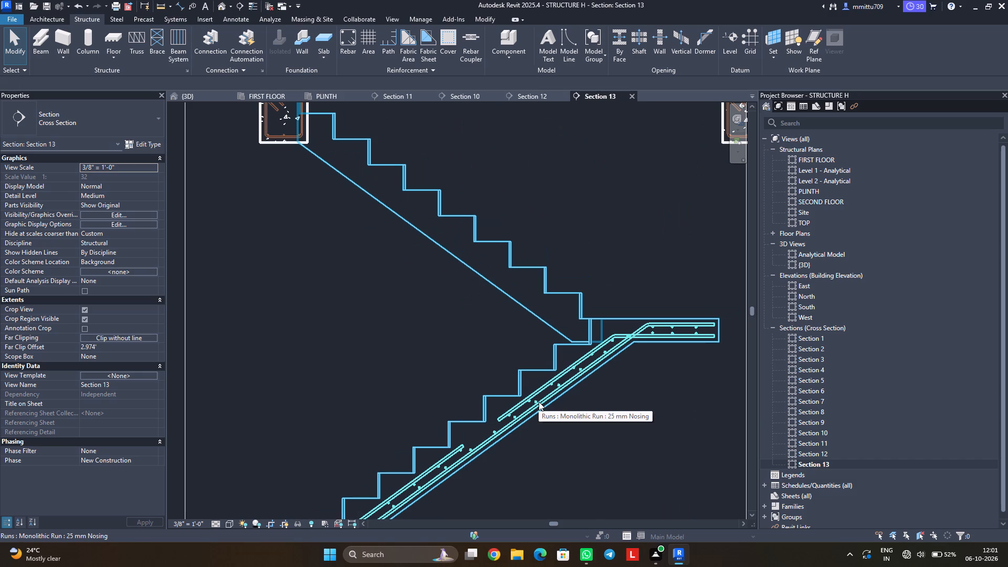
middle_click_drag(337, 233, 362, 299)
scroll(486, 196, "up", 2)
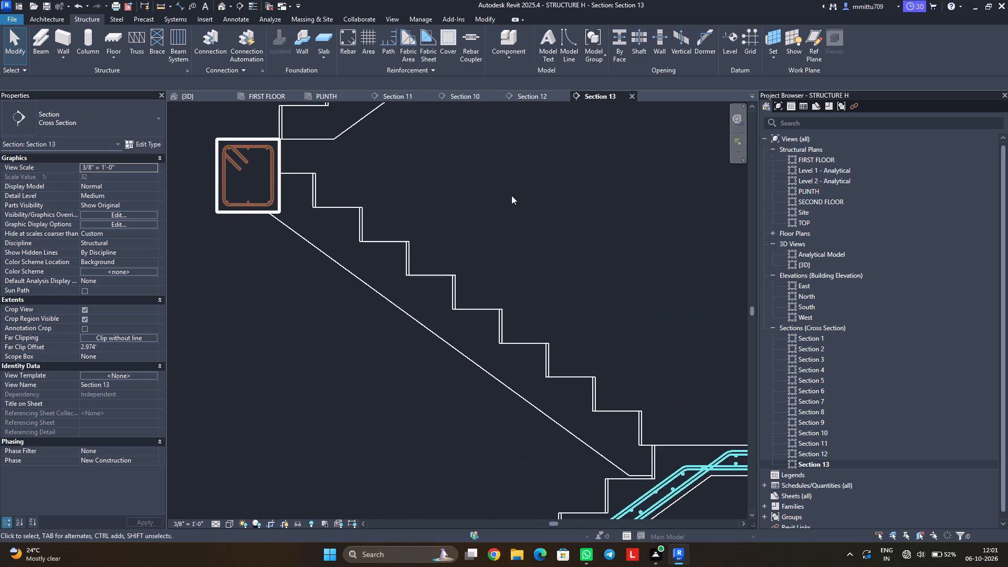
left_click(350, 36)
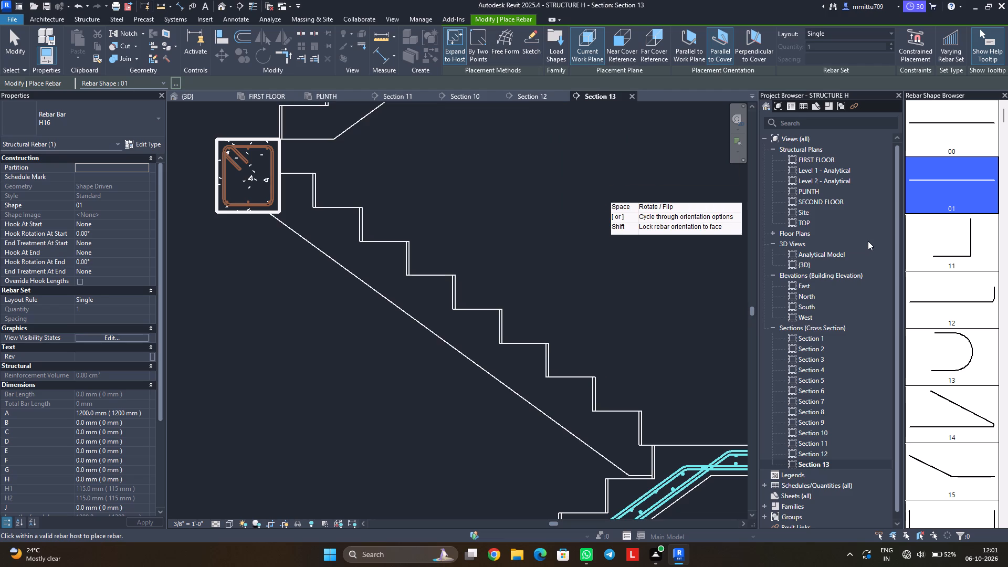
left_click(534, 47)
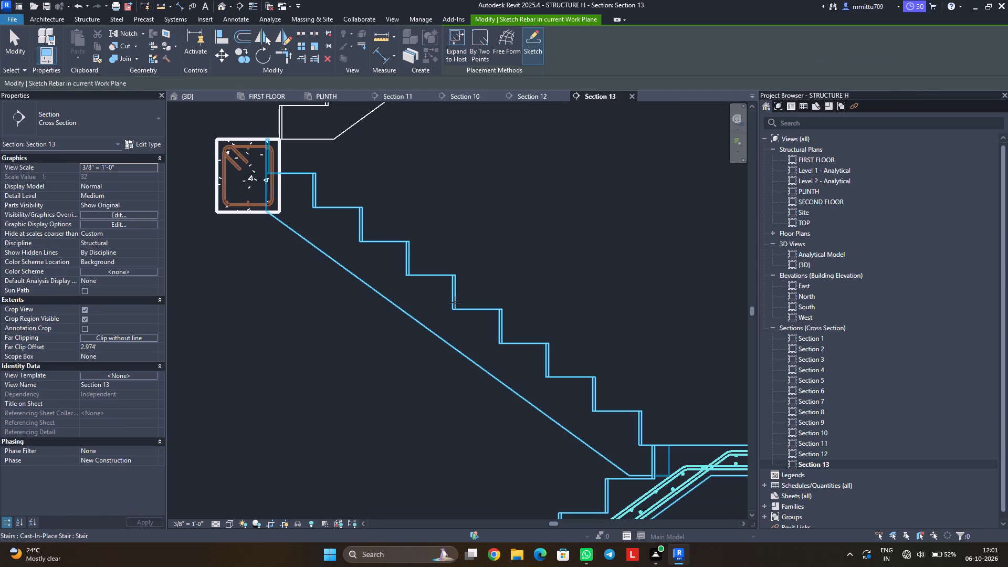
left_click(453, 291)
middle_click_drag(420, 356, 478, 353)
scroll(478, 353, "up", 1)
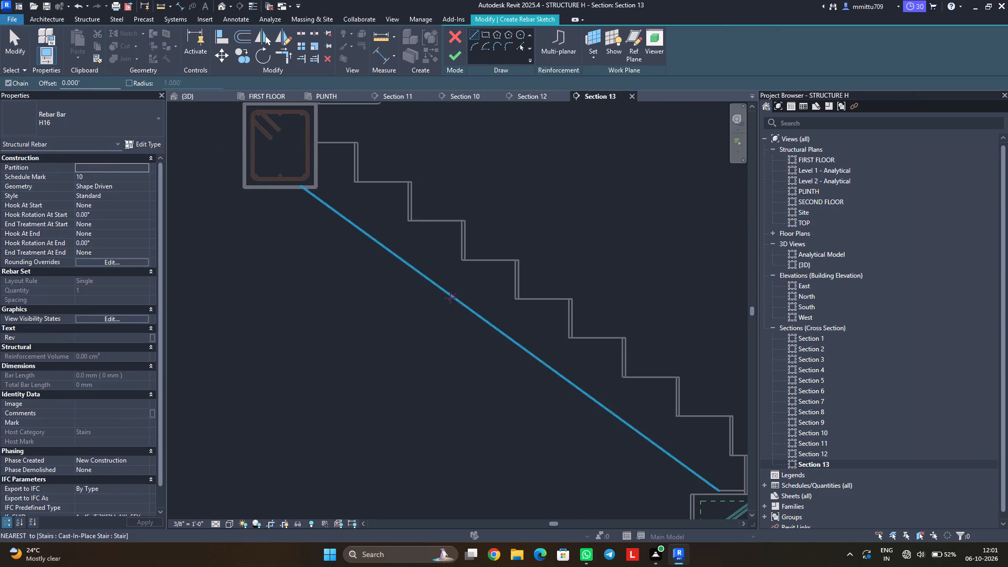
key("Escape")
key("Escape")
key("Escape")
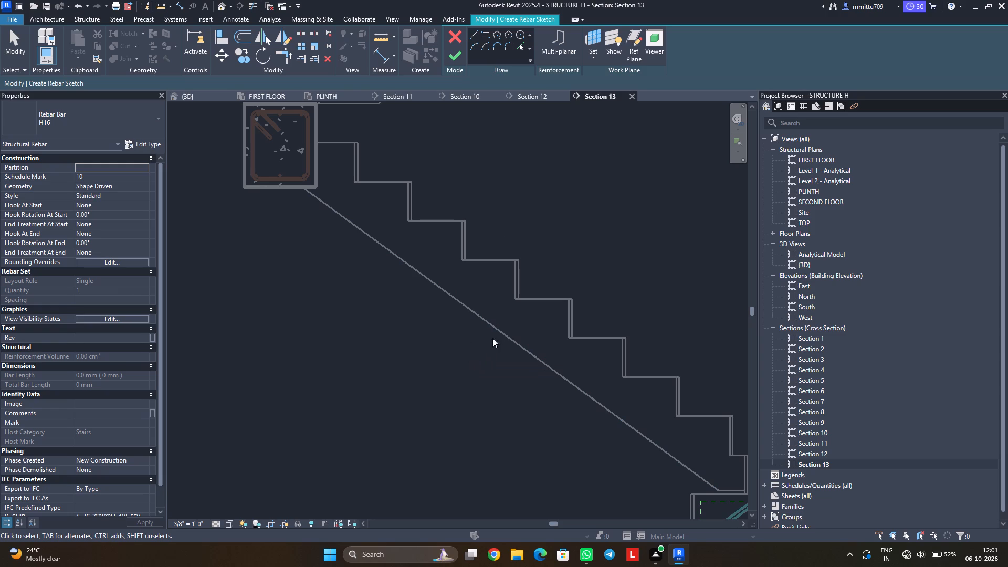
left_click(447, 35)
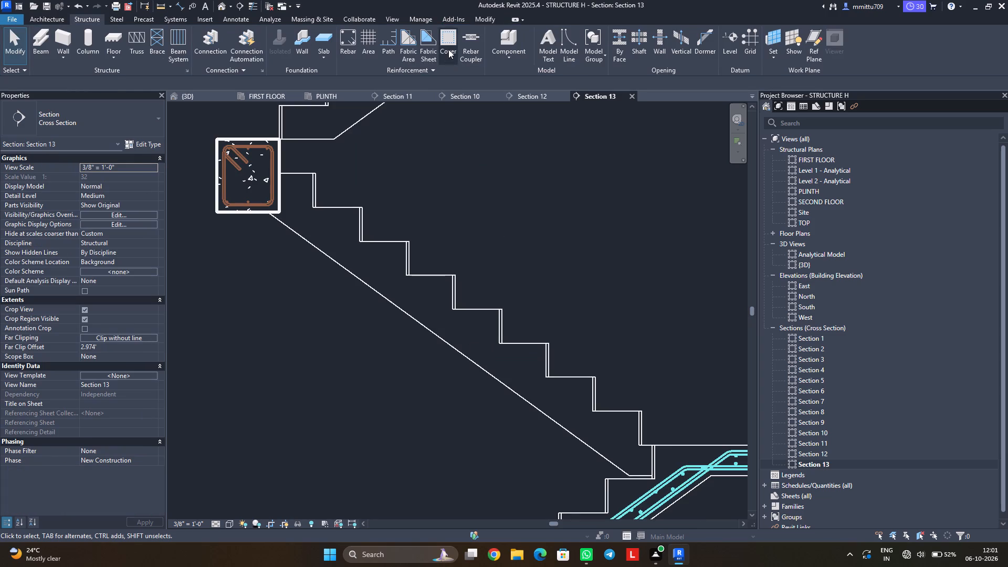
Set the rebar cover of the lower cast-in-place stair to STAIR CASE <30 mm>.
left_click(448, 49)
left_click(438, 270)
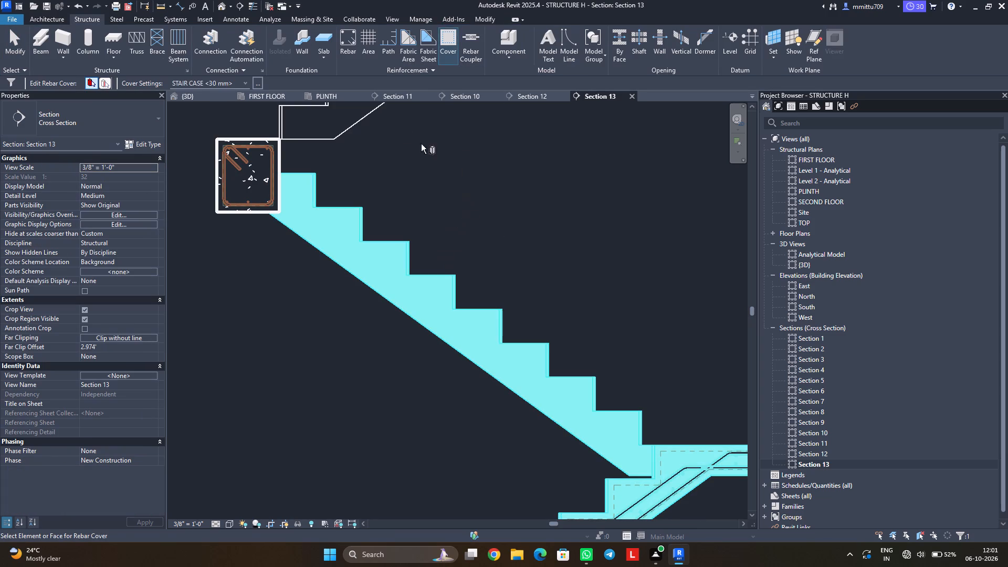
left_click(241, 78)
scroll(246, 102, "up", 2)
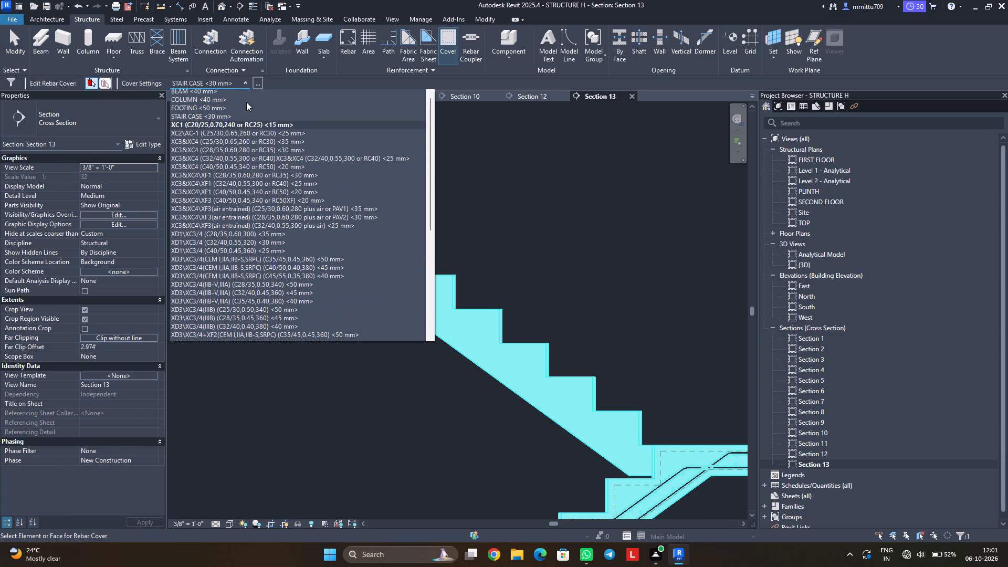
left_click(240, 121)
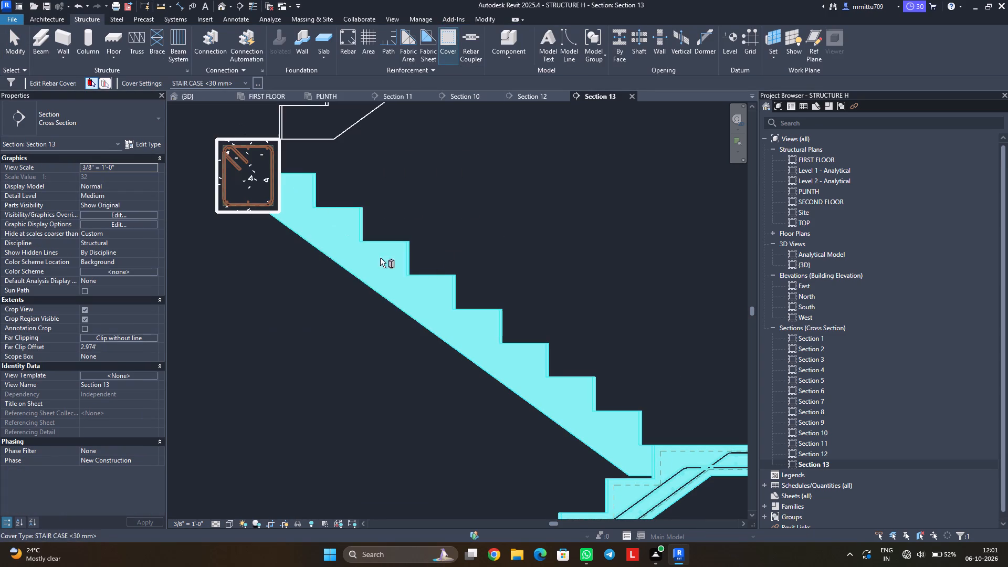
left_click(416, 270)
left_click(419, 315)
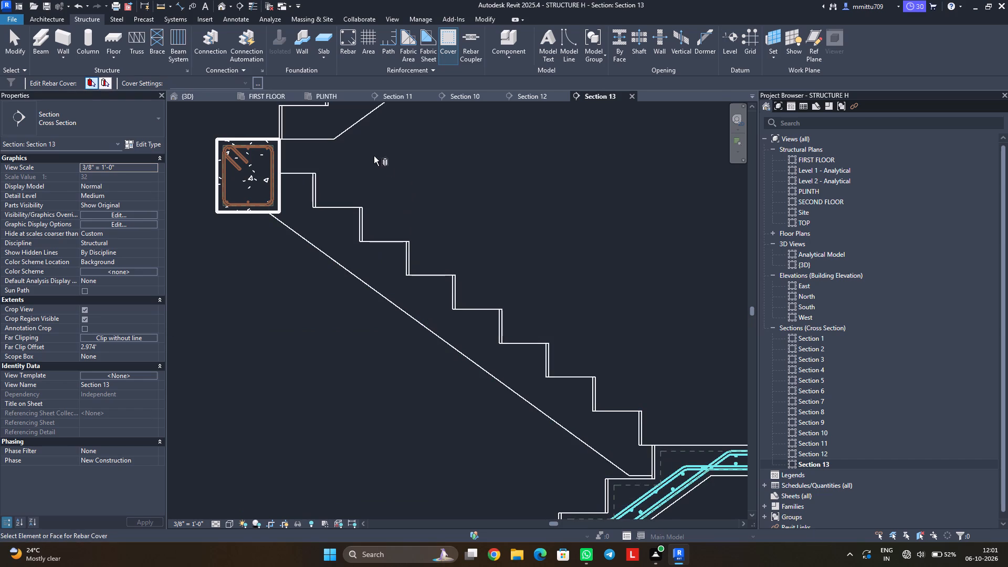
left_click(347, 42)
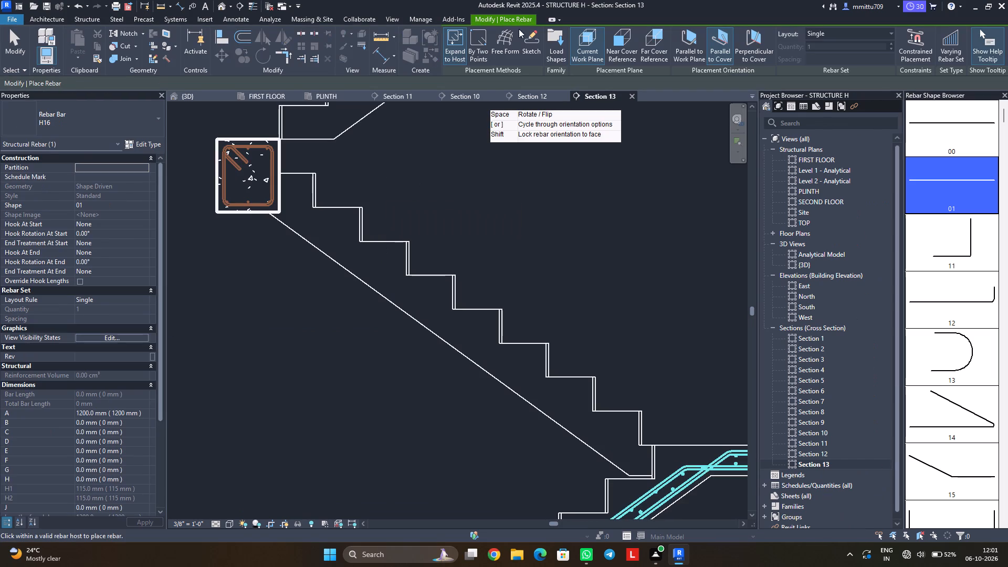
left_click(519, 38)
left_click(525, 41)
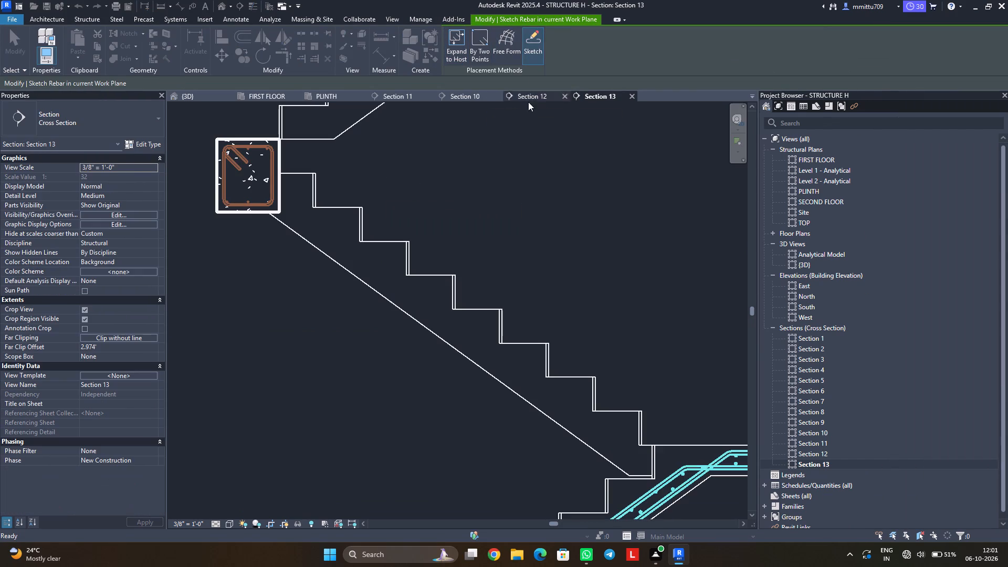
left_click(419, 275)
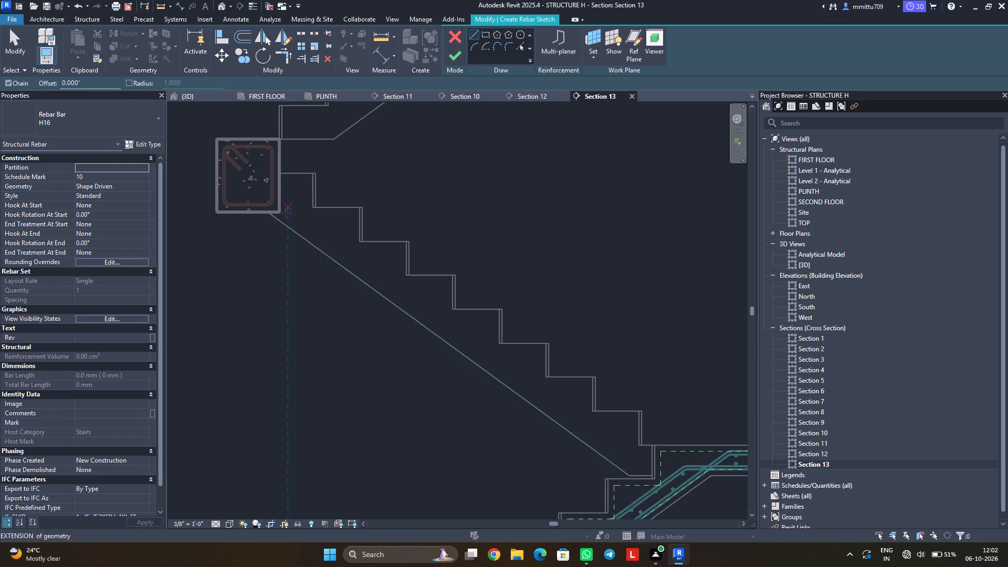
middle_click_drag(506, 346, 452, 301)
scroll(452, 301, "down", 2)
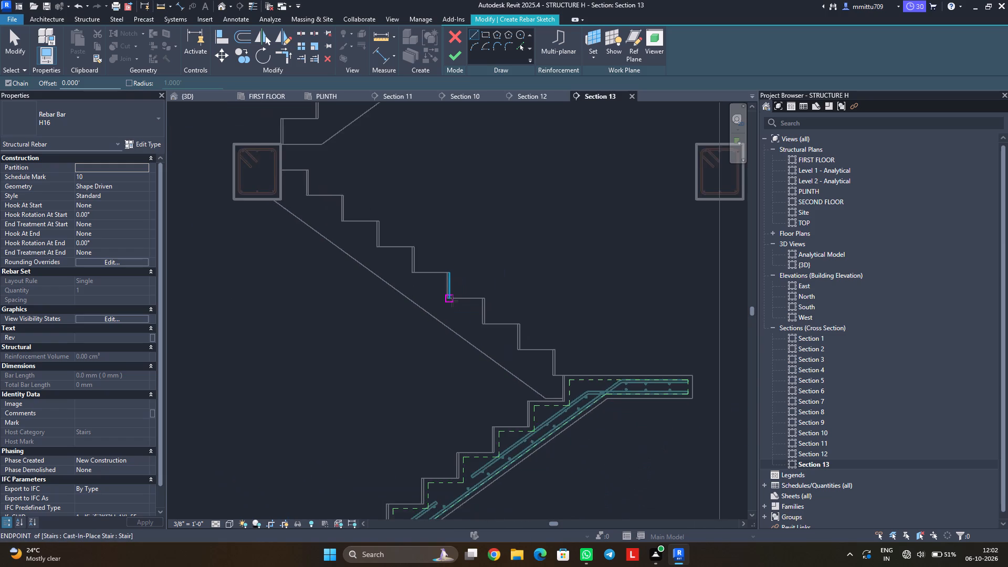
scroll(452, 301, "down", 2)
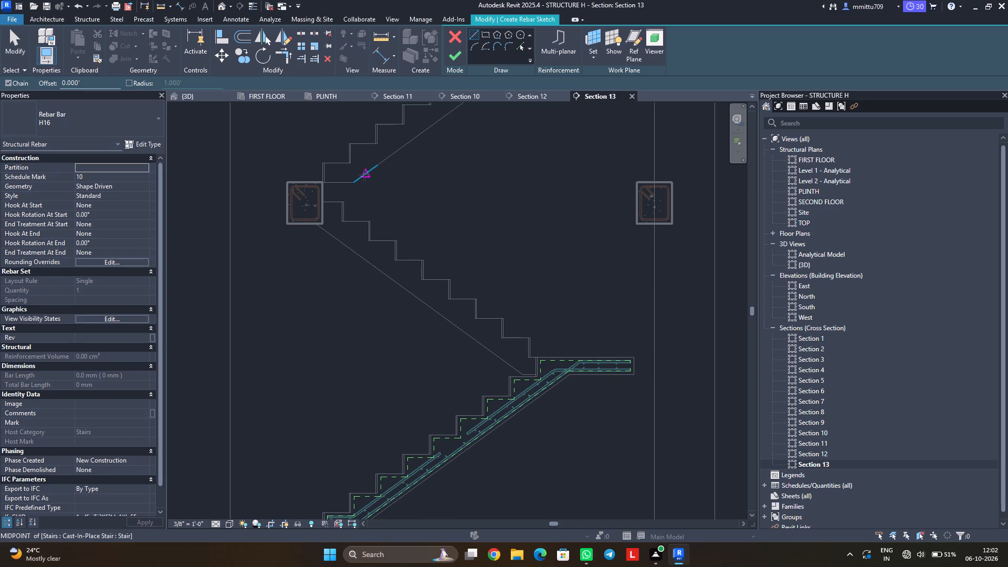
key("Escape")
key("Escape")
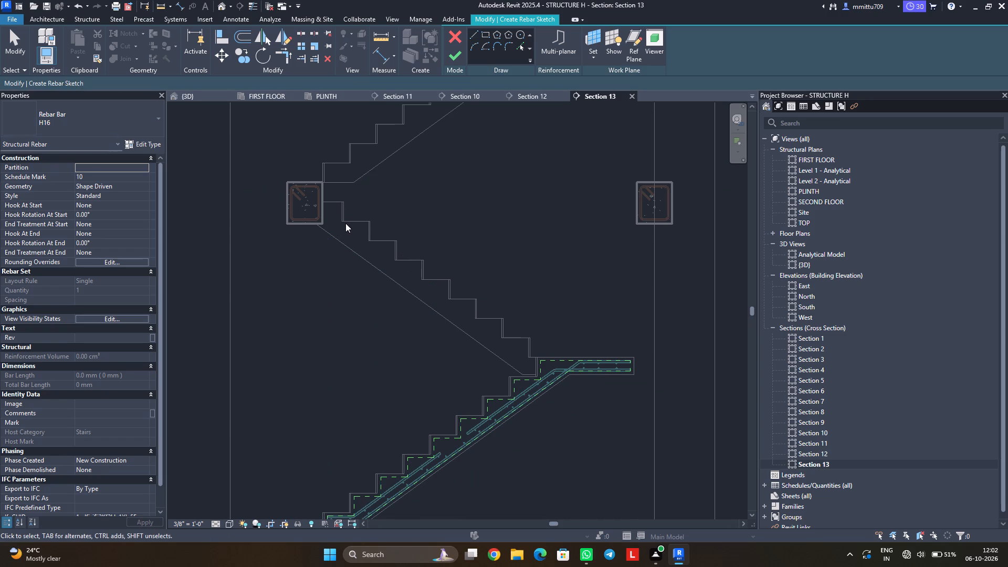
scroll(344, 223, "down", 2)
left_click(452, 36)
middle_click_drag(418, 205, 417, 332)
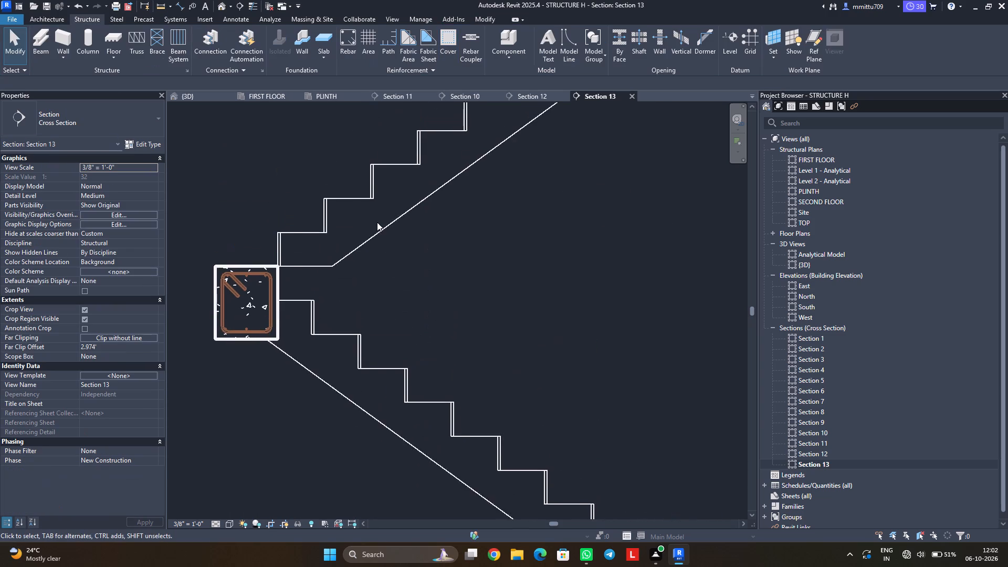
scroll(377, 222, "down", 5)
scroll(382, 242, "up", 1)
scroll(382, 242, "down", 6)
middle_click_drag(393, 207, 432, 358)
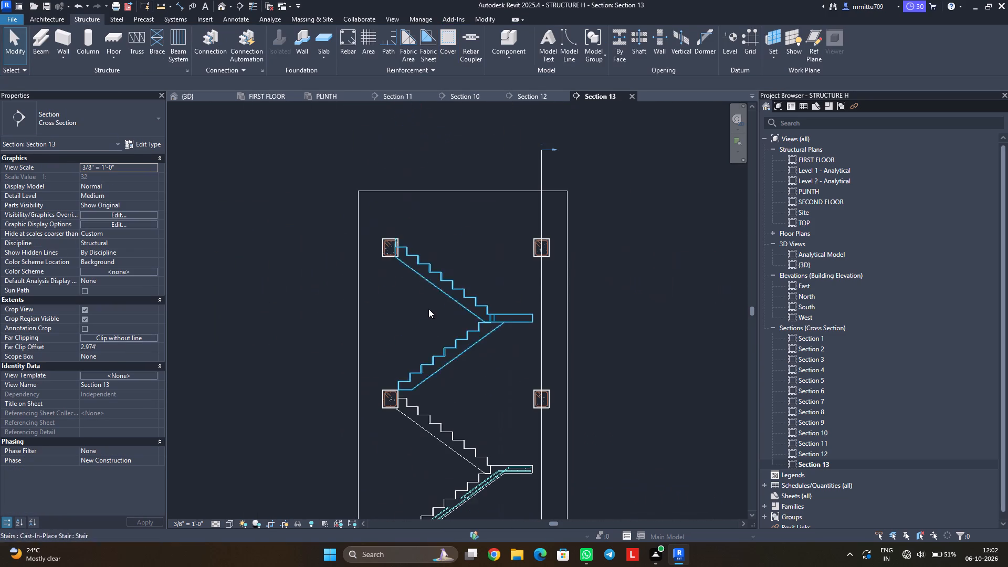
Set the rebar cover of the upper cast-in-place stair to STAIR CASE <30 mm>.
left_click(422, 278)
key("Escape")
key("Escape")
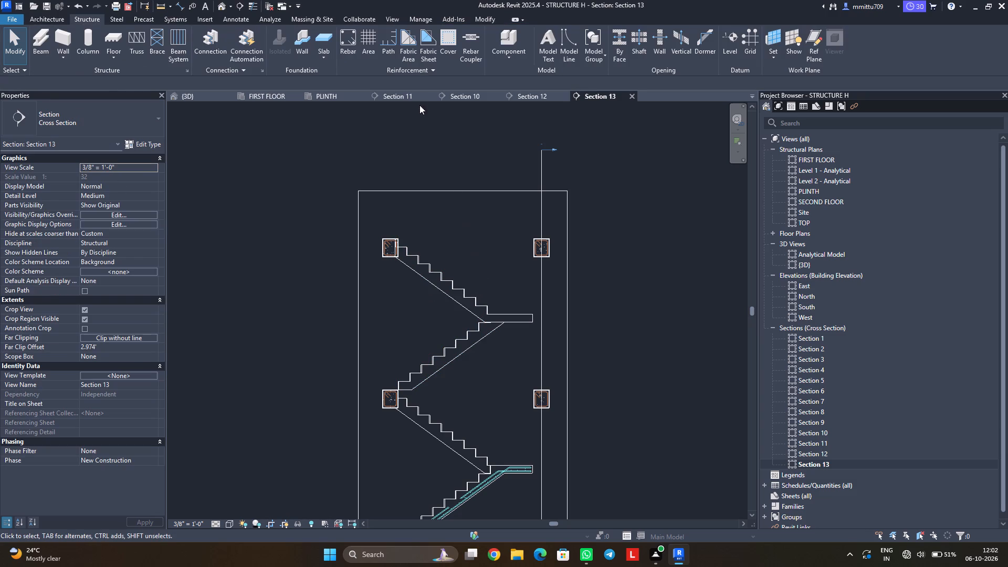
left_click(440, 46)
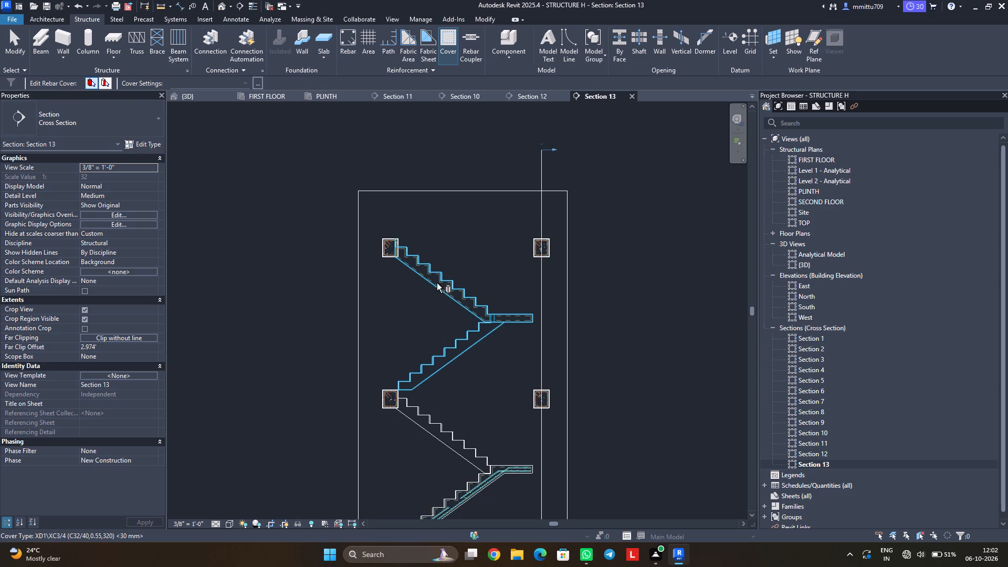
scroll(425, 270, "up", 8)
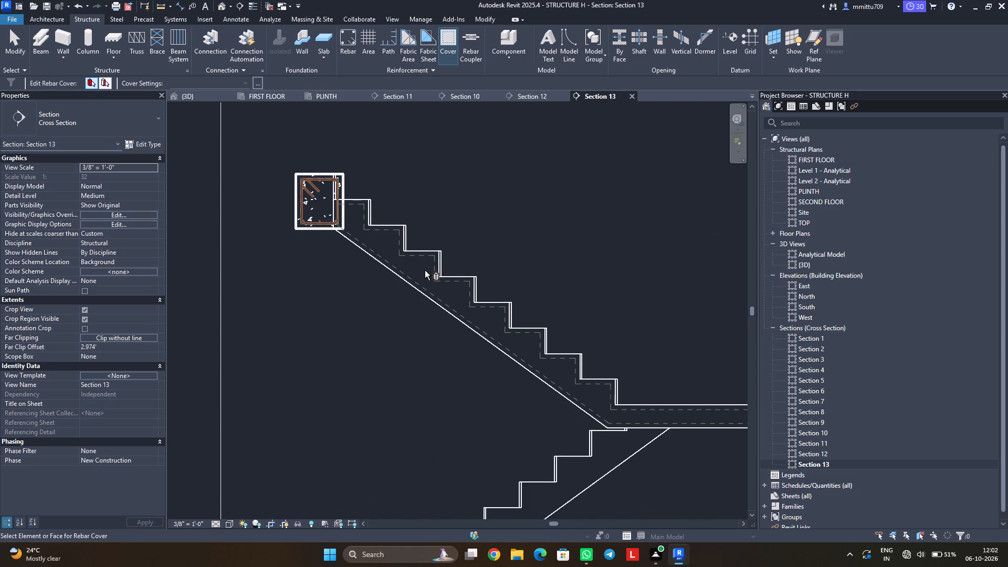
left_click(420, 248)
left_click(247, 85)
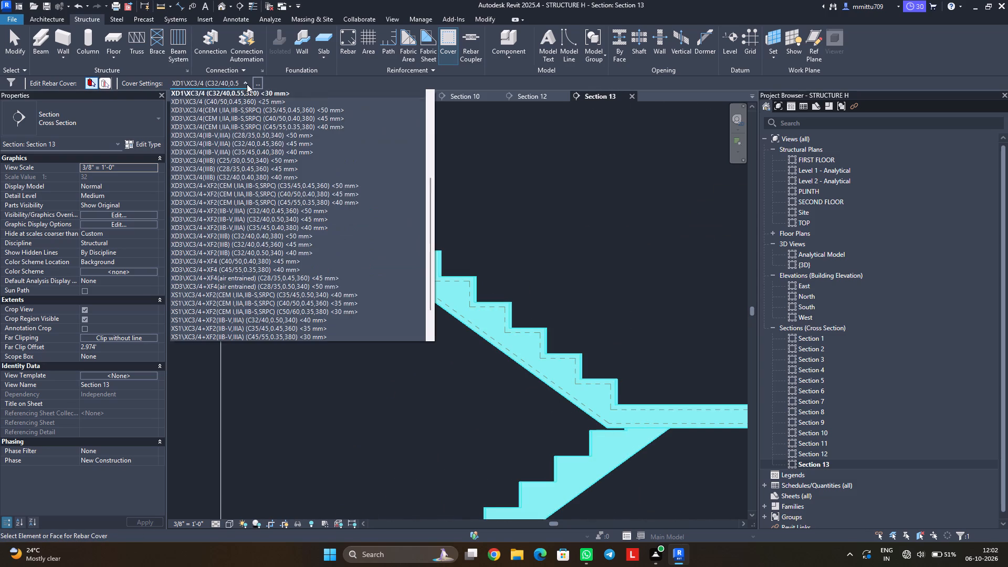
scroll(269, 151, "up", 1)
scroll(269, 151, "down", 1)
scroll(269, 151, "up", 8)
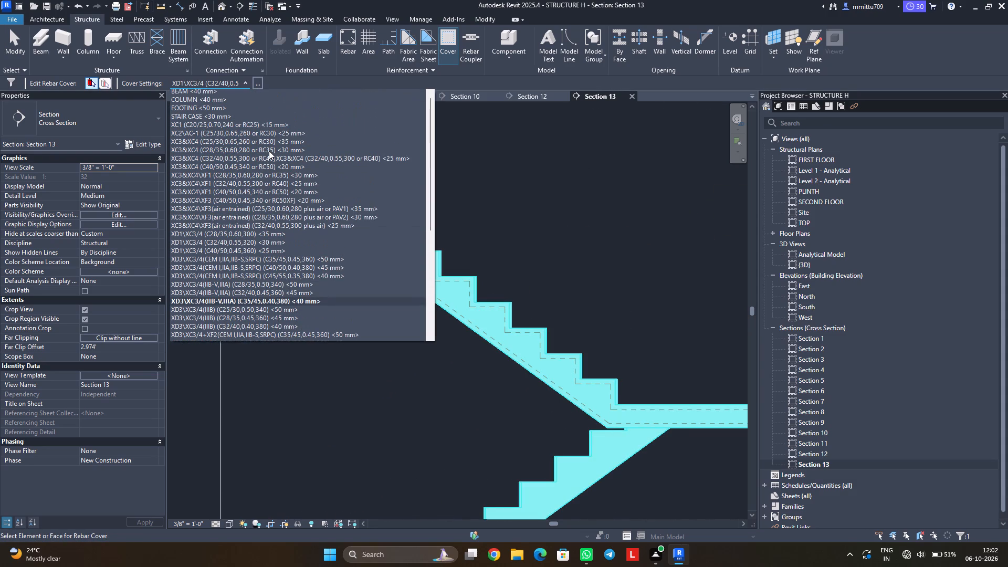
scroll(269, 151, "up", 1)
left_click(219, 115)
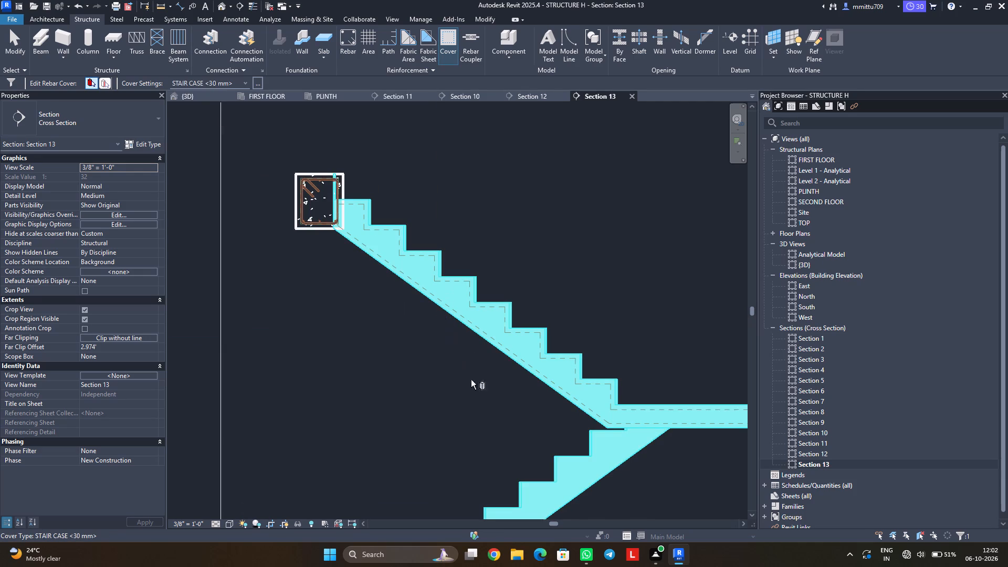
key("Escape")
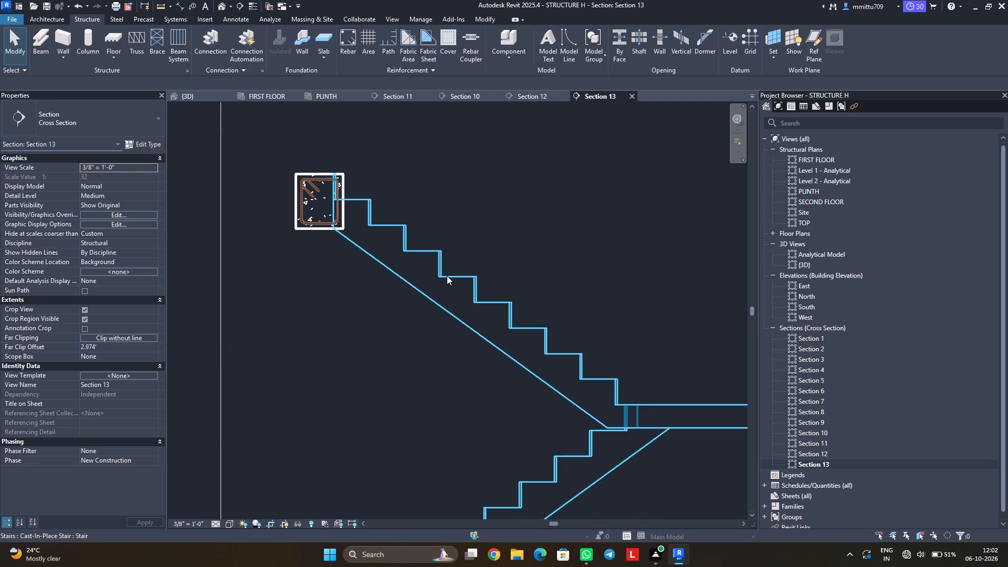
Sketch an H16 bar in the upper stair, down the cover line at the top beam and 3' along the sloping soffit cover.
left_click(344, 46)
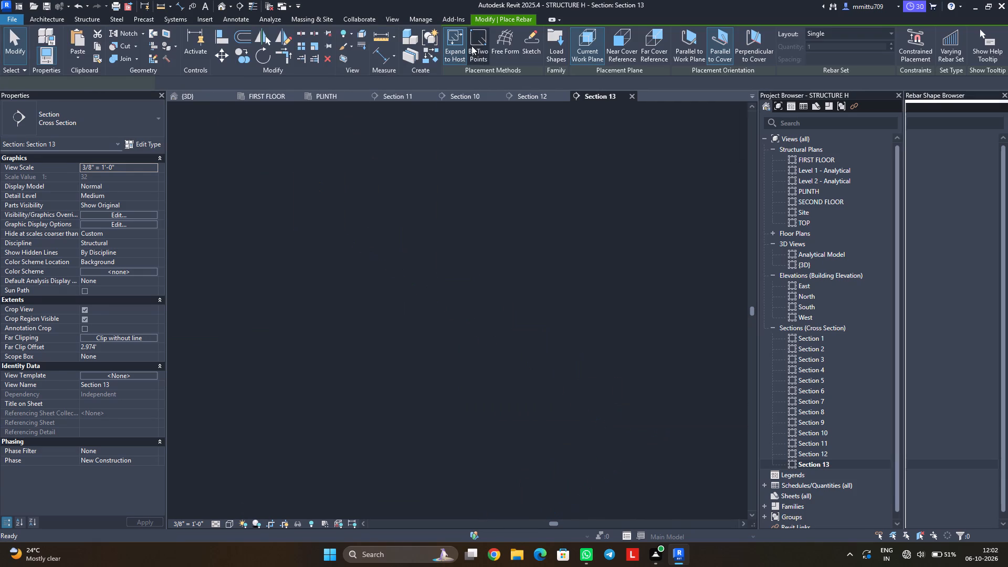
left_click(523, 41)
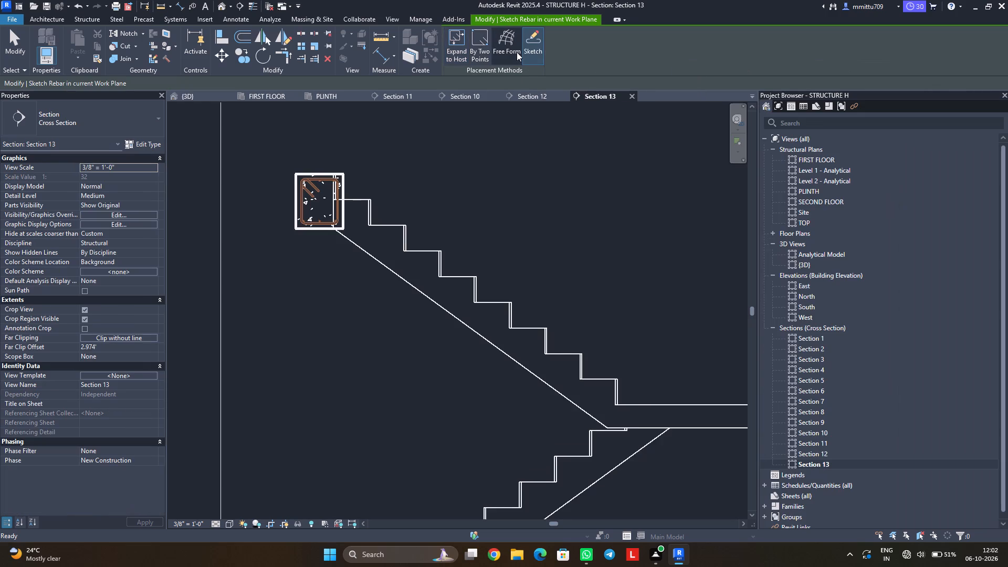
left_click(365, 202)
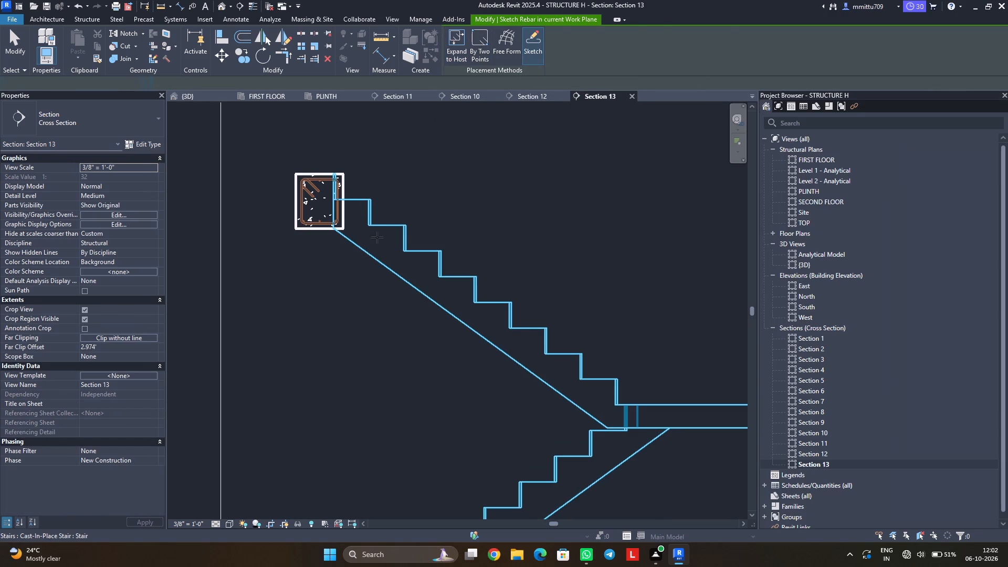
middle_click_drag(467, 332, 451, 326)
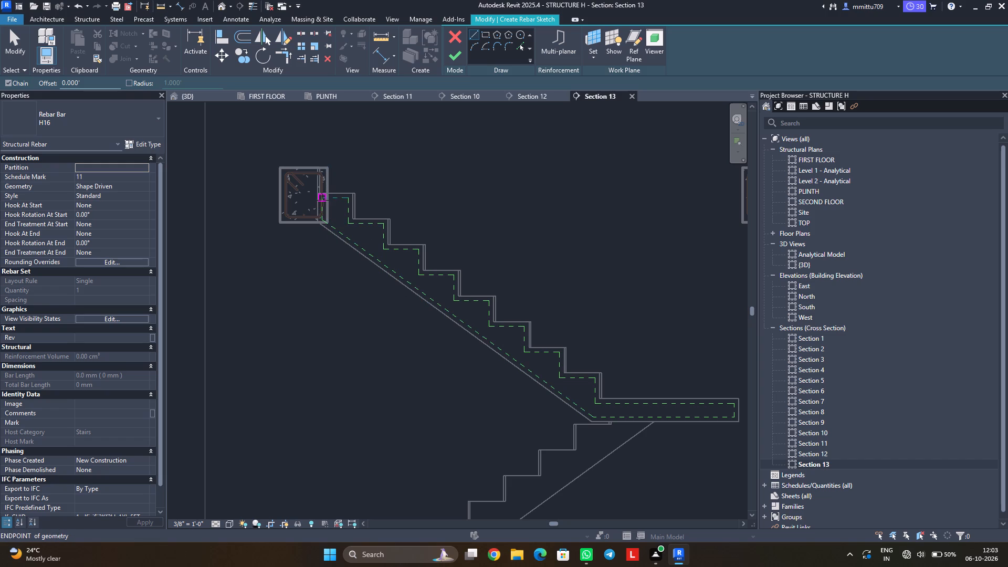
scroll(322, 200, "up", 6)
scroll(322, 200, "down", 2)
scroll(322, 200, "up", 5)
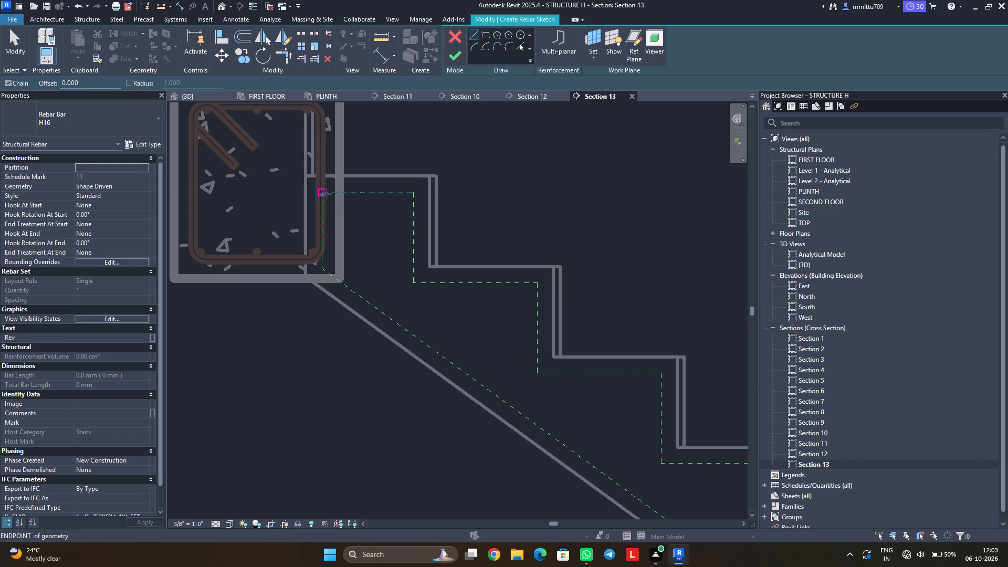
left_click(322, 193)
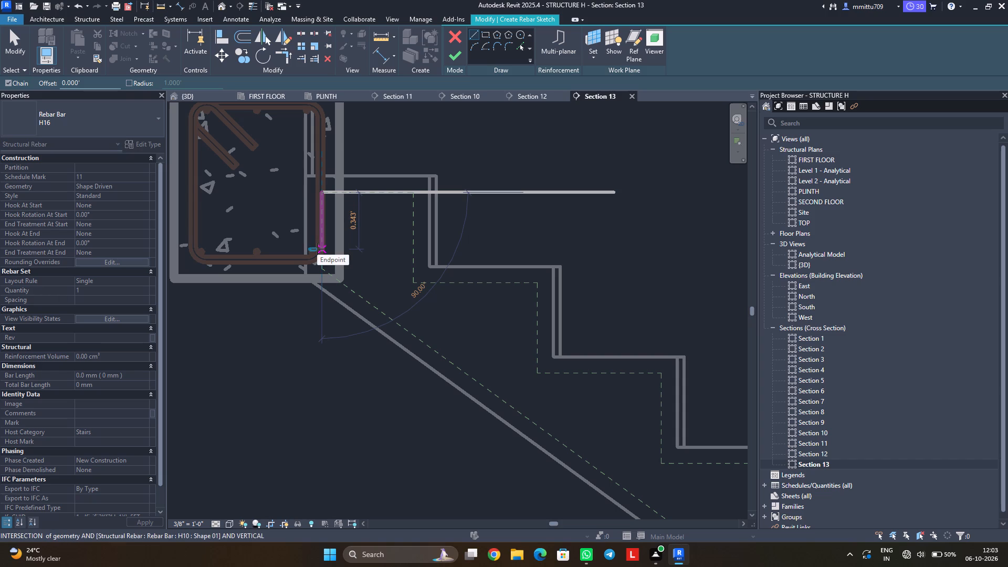
left_click(322, 264)
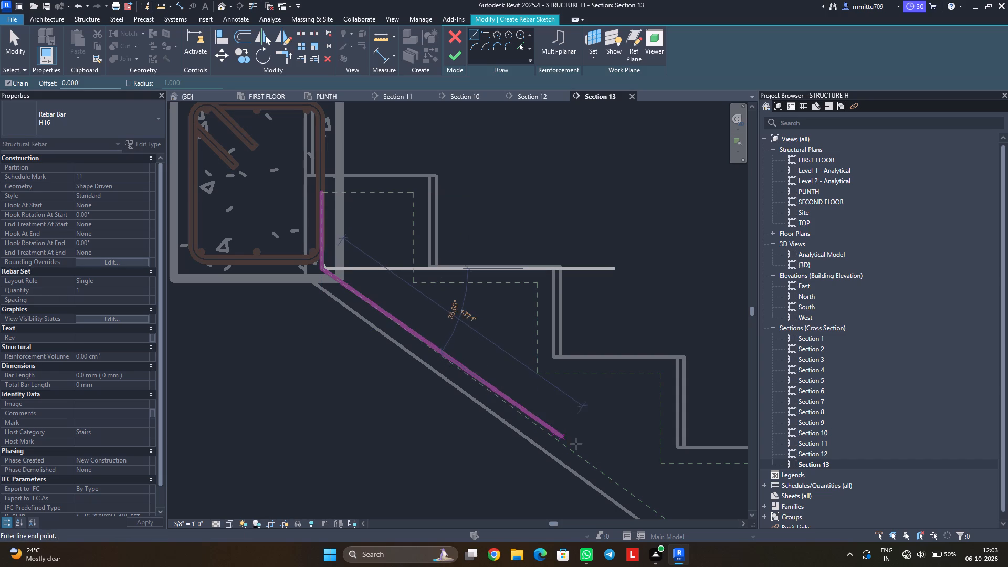
middle_click_drag(644, 503, 523, 395)
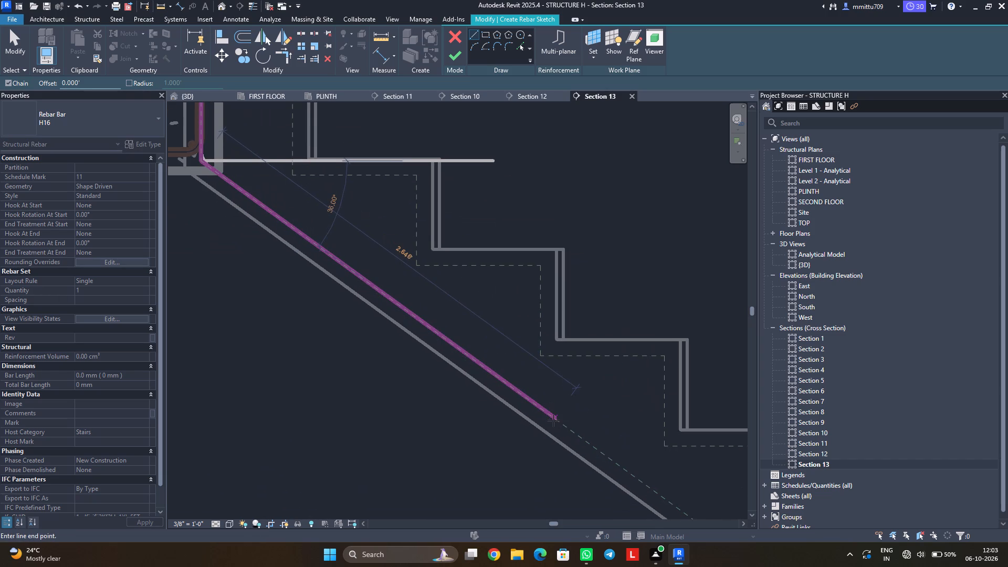
type("3'")
key("Return")
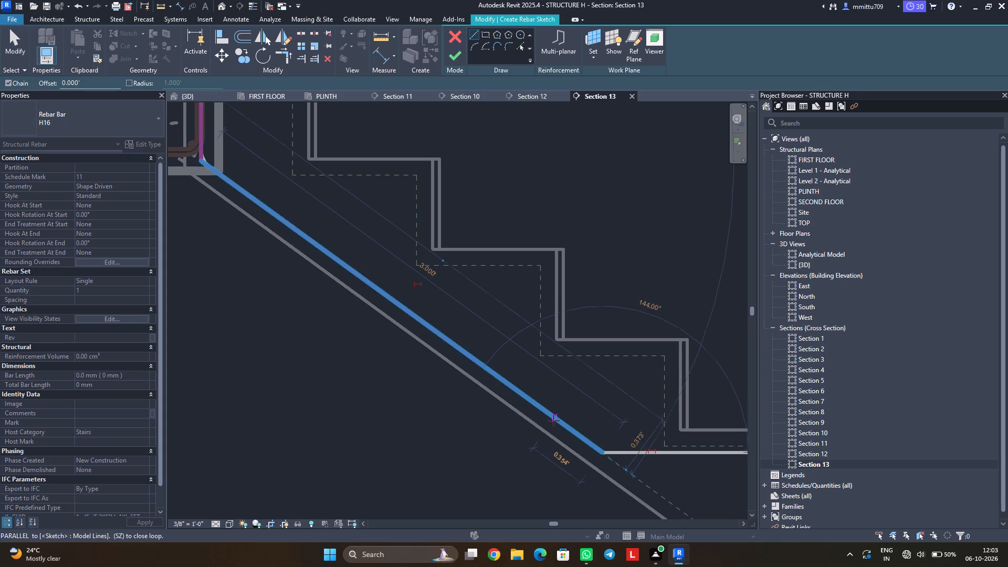
key("Escape")
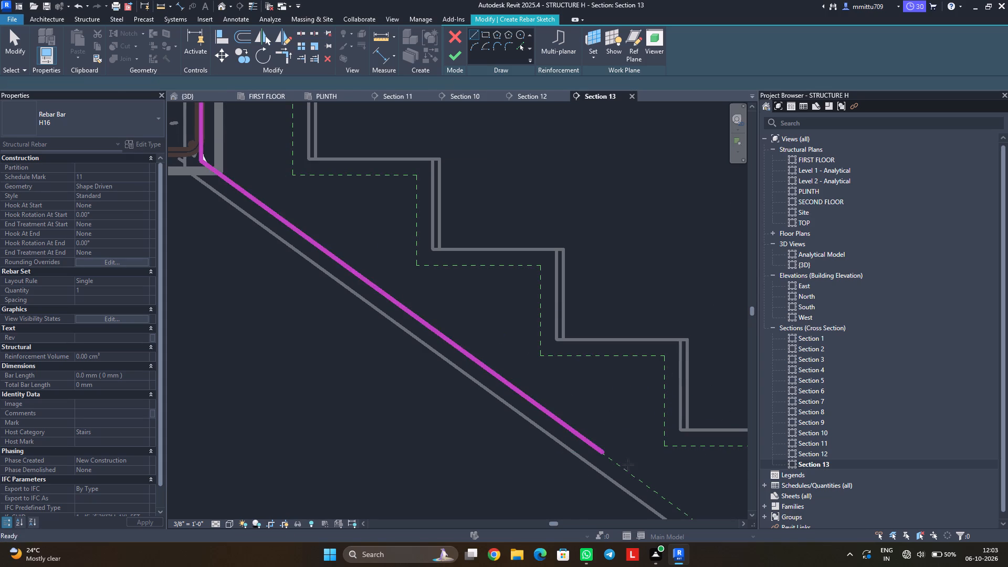
left_click(449, 56)
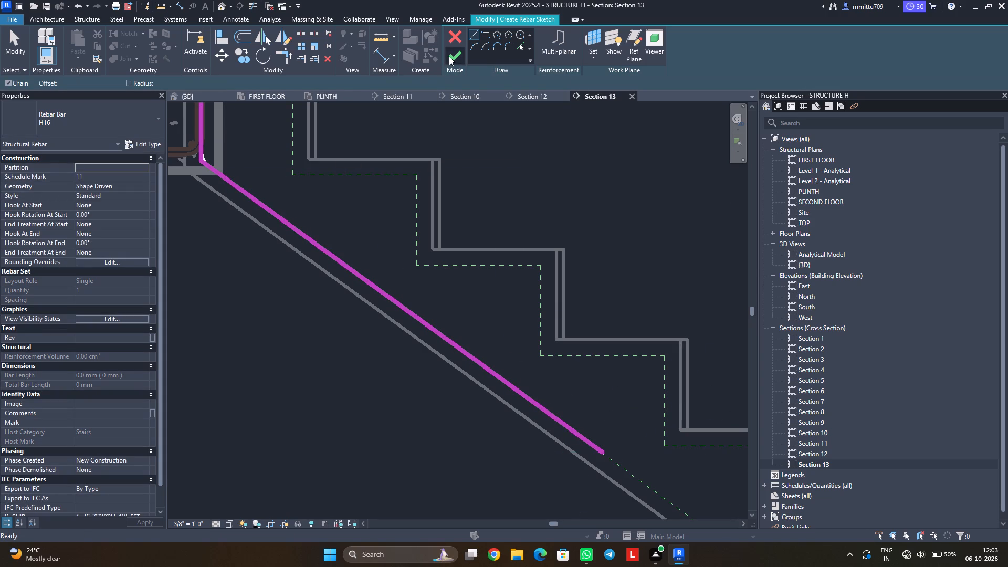
Sketch a second H16 bar along the landing's bottom cover line, about 3' long, continuing 3' up the sloping soffit cover.
scroll(447, 384, "down", 5)
middle_click_drag(470, 406, 421, 376)
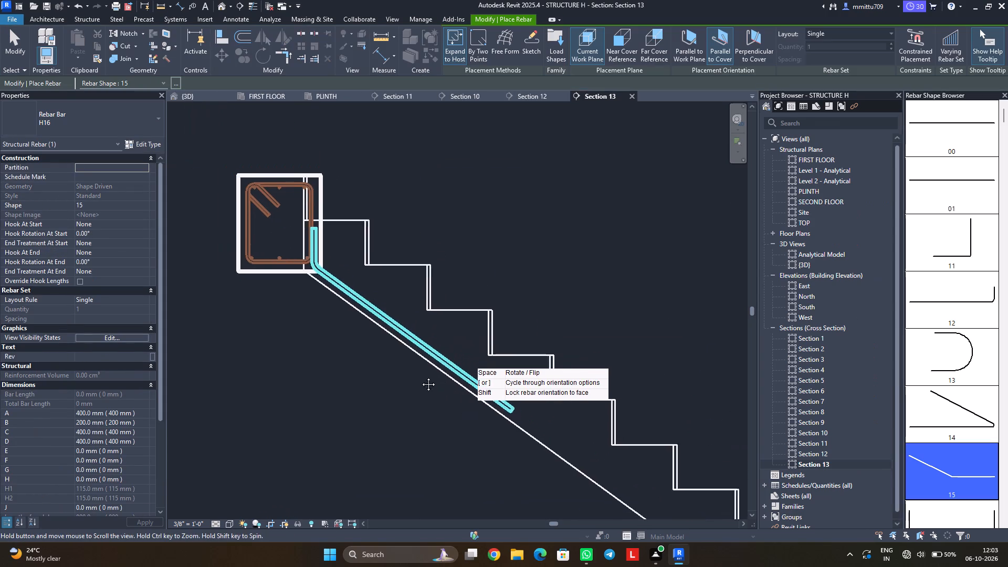
middle_click_drag(421, 376, 402, 363)
scroll(419, 376, "down", 2)
scroll(420, 379, "up", 1)
scroll(420, 379, "down", 4)
middle_click_drag(463, 406, 282, 257)
scroll(281, 256, "up", 1)
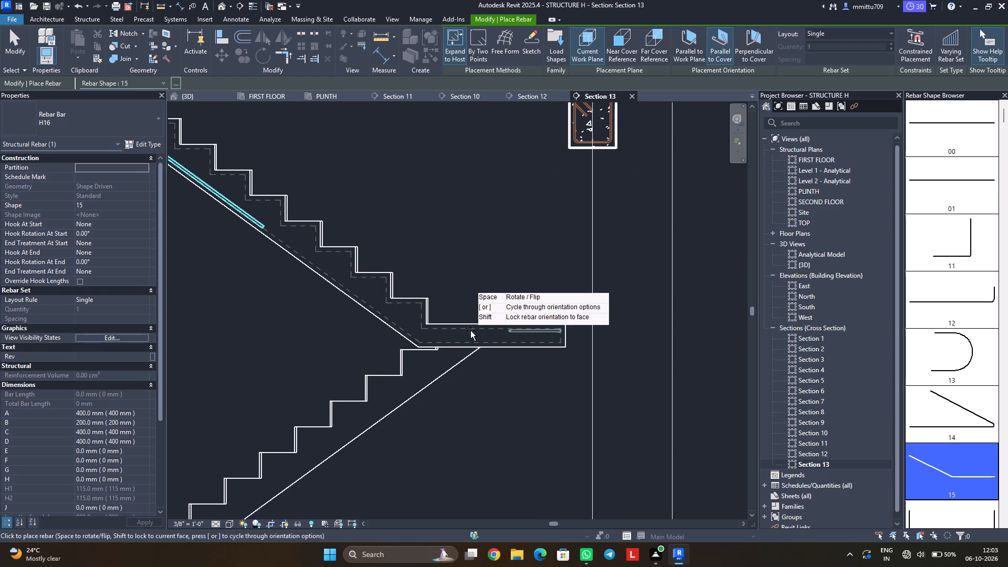
left_click(531, 42)
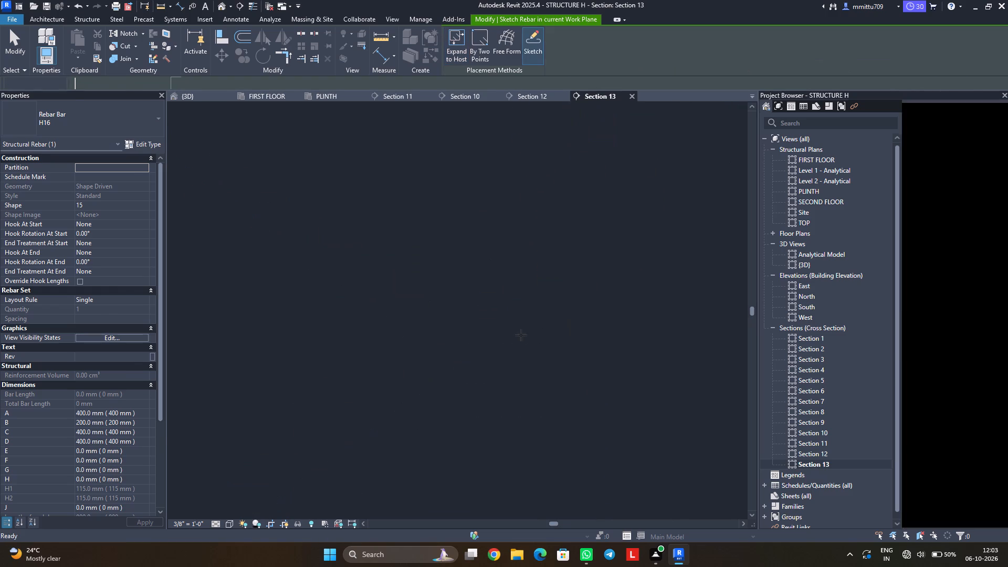
left_click(558, 345)
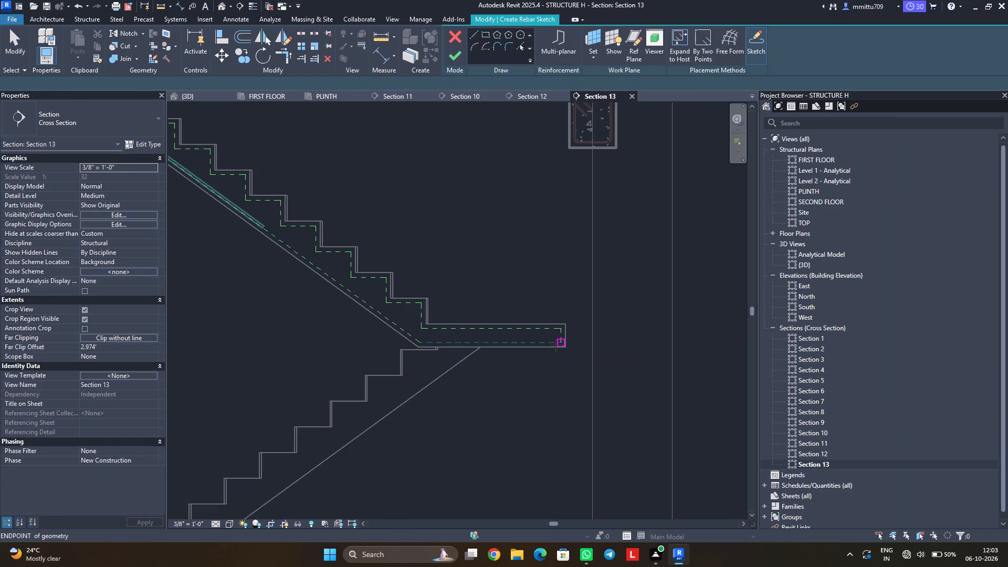
scroll(561, 339, "up", 2)
scroll(561, 339, "down", 1)
scroll(561, 339, "up", 5)
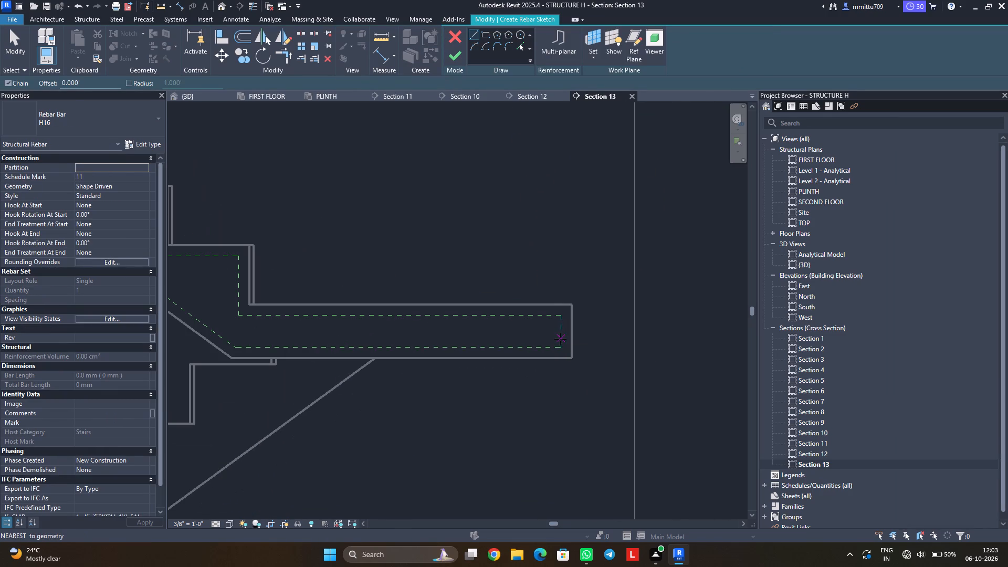
left_click(560, 346)
middle_click_drag(318, 346, 511, 357)
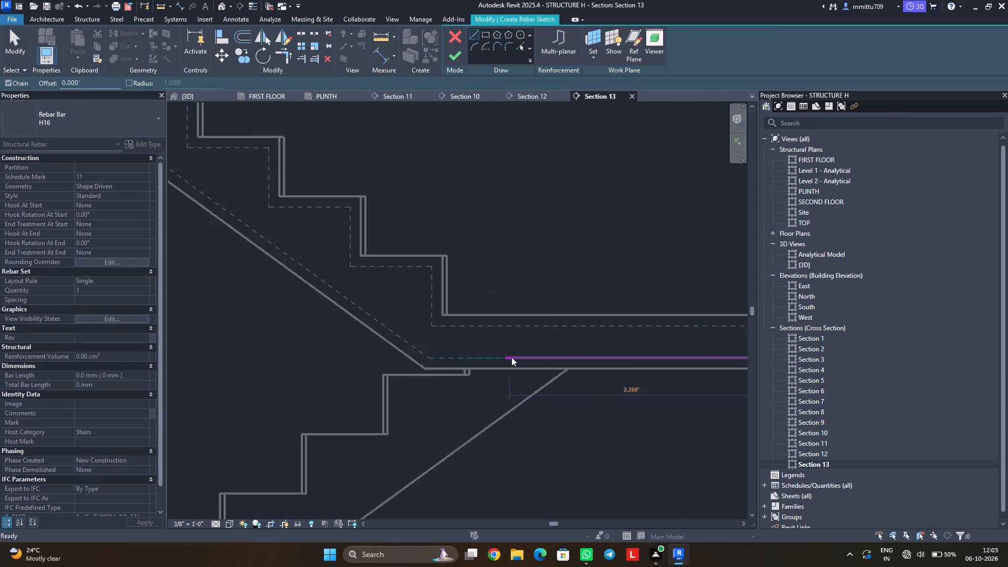
left_click(430, 359)
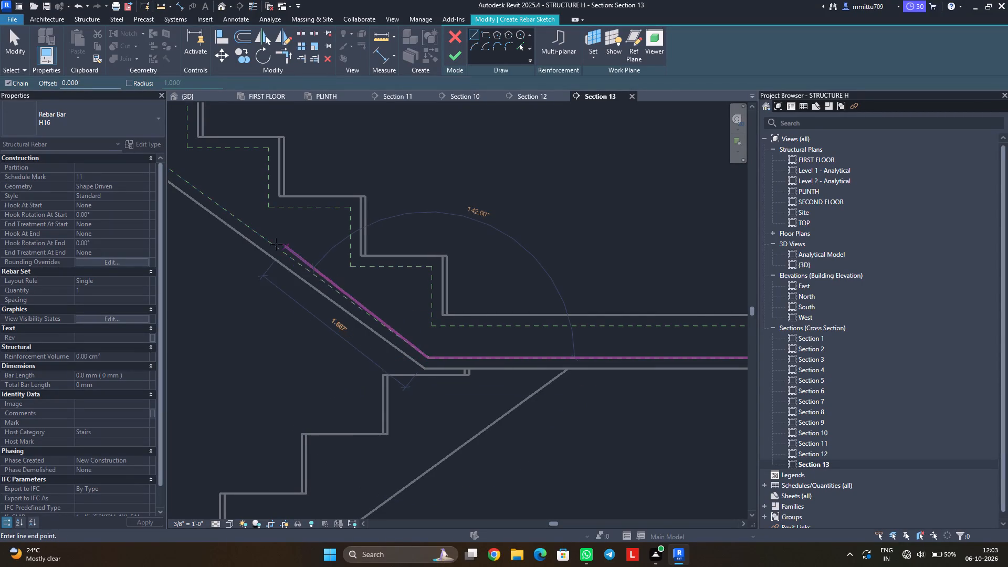
type("3'")
key("Return")
middle_click_drag(249, 226, 497, 402)
key("Escape")
key("Escape")
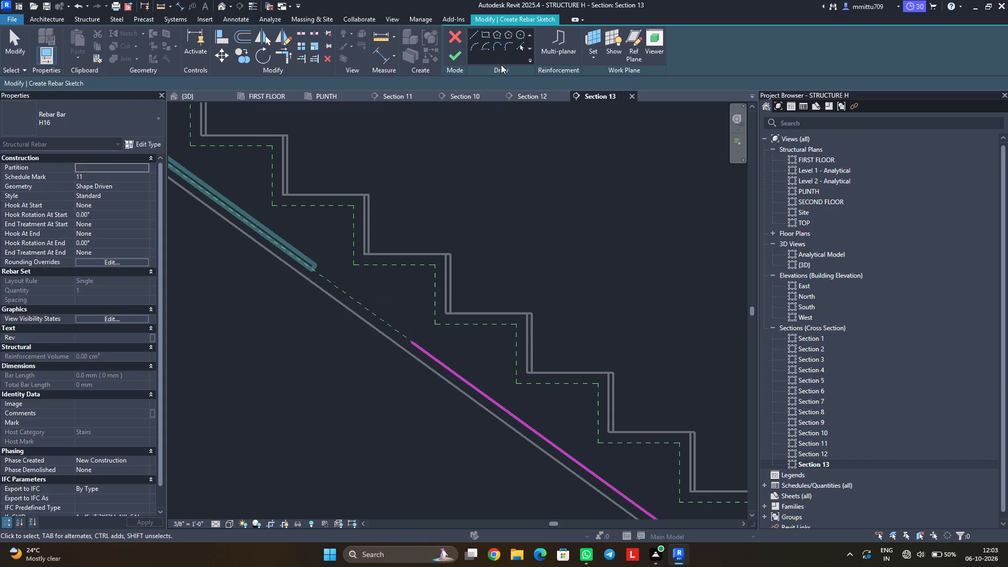
left_click(460, 52)
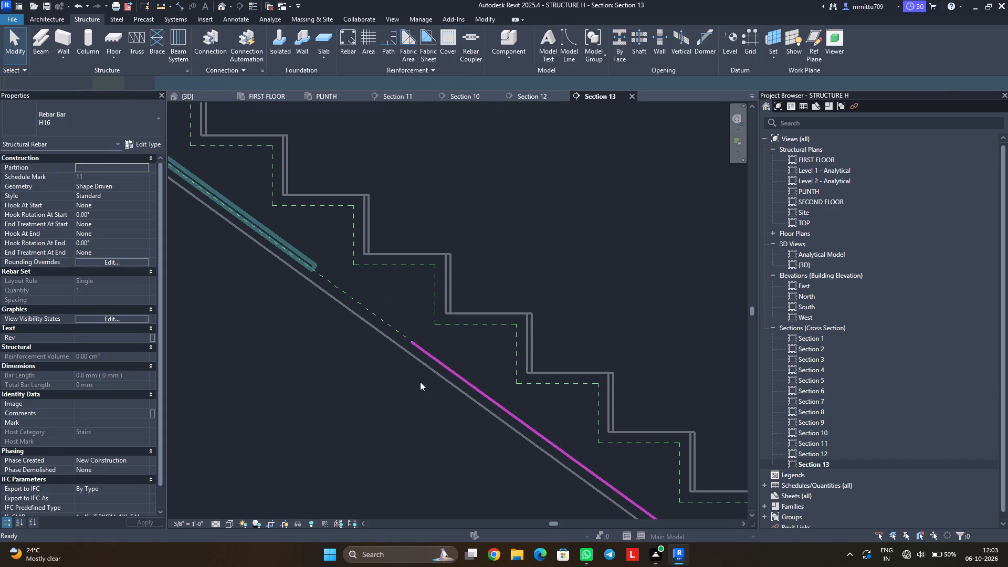
scroll(427, 404, "down", 2)
key("Escape")
key("Escape")
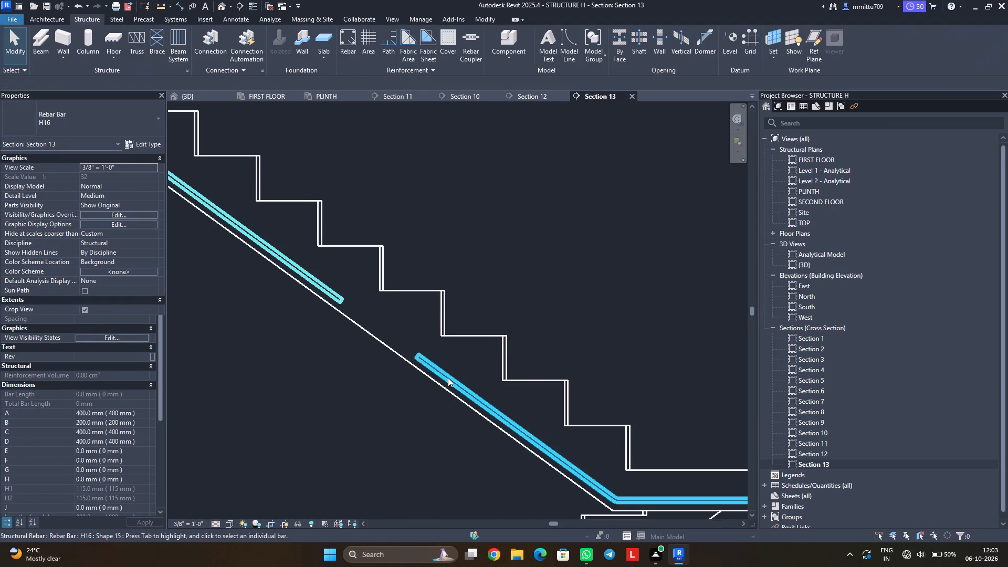
Set the landing-end H16 bar's layout to Maximum Spacing at 6".
left_click(448, 377)
left_click(571, 26)
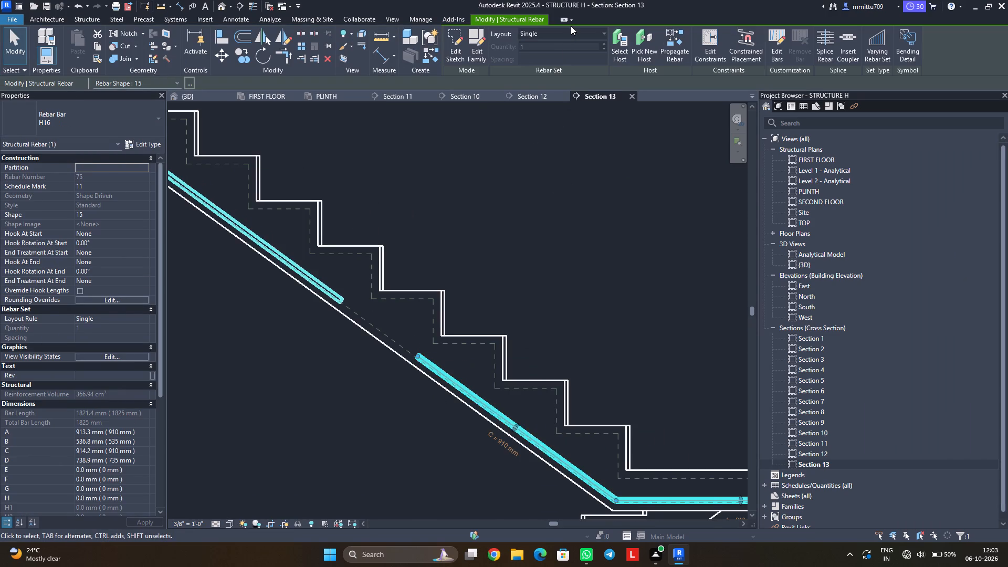
left_click(572, 28)
left_click(571, 64)
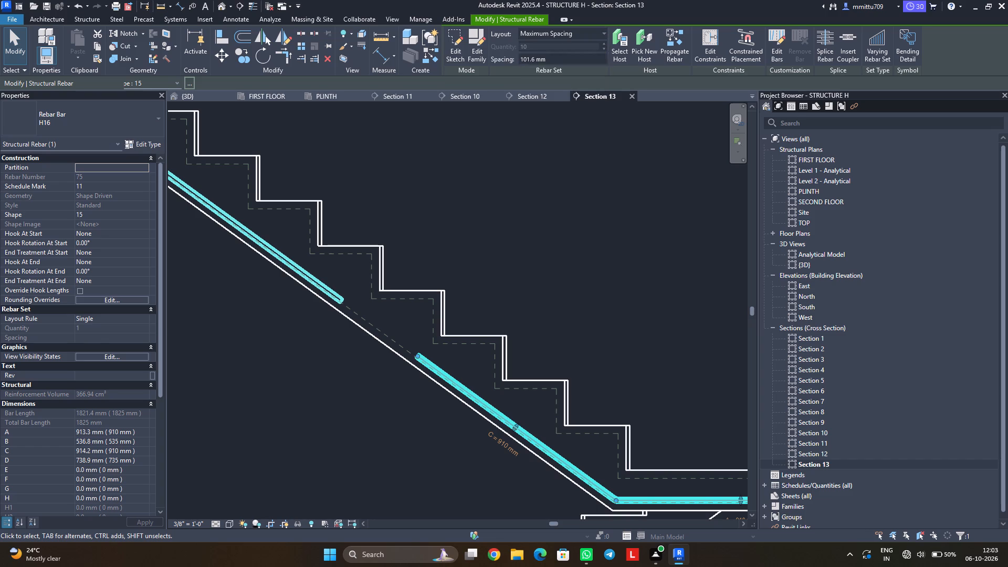
left_click(554, 58)
type("6\"")
key("Return")
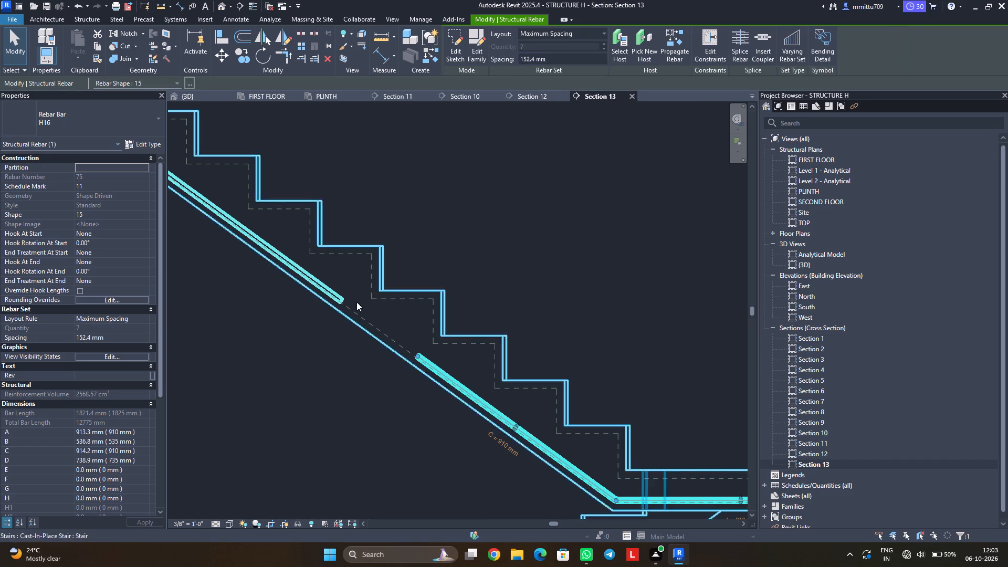
Set the beam-end H16 bar's layout to Maximum Spacing at 6".
left_click(337, 296)
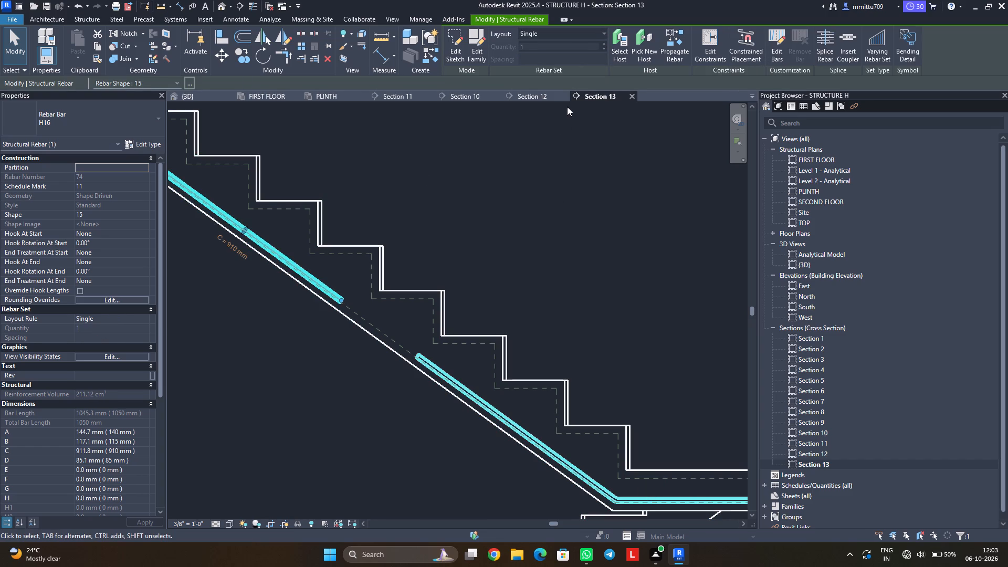
left_click(574, 36)
left_click(568, 67)
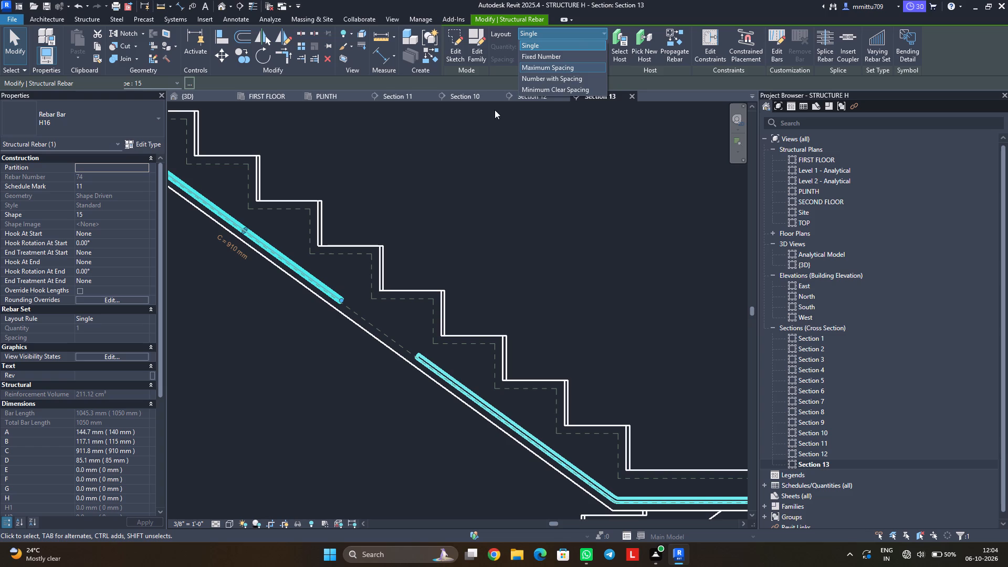
left_click(552, 60)
type("6\"")
key("Return")
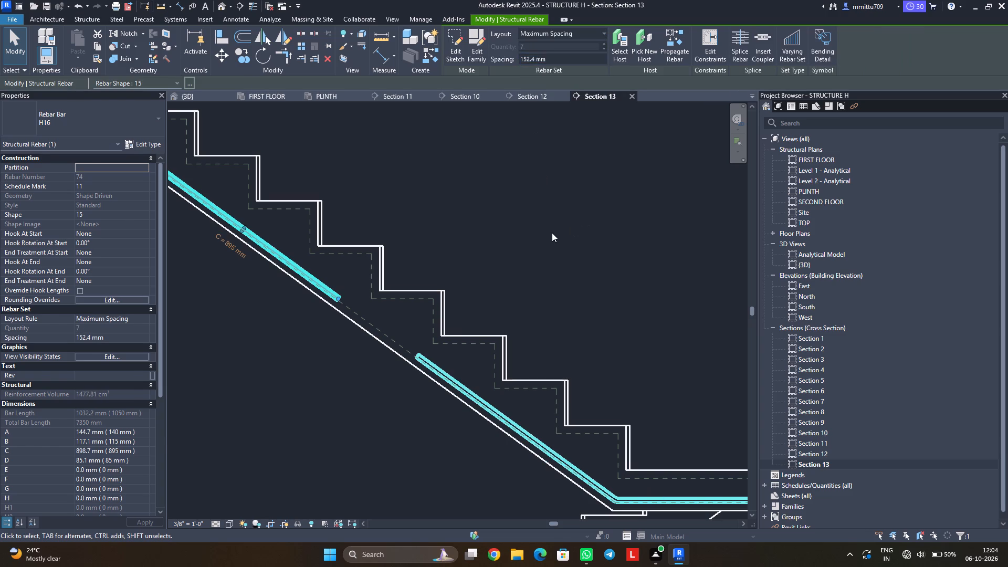
left_click(552, 233)
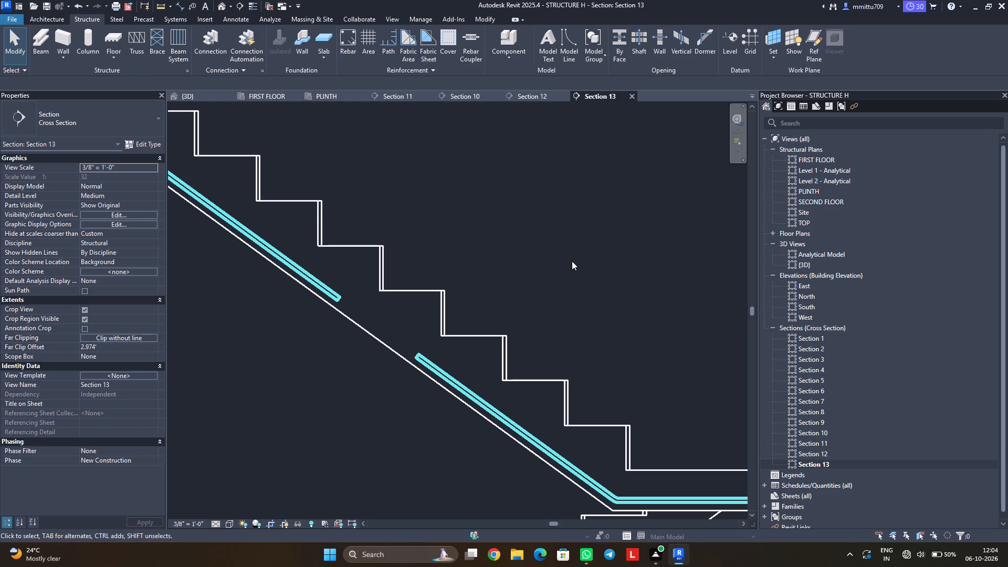
Delete the landing-end H16 bar set that follows the bottom cover of the upper stair's landing.
scroll(464, 286, "down", 3)
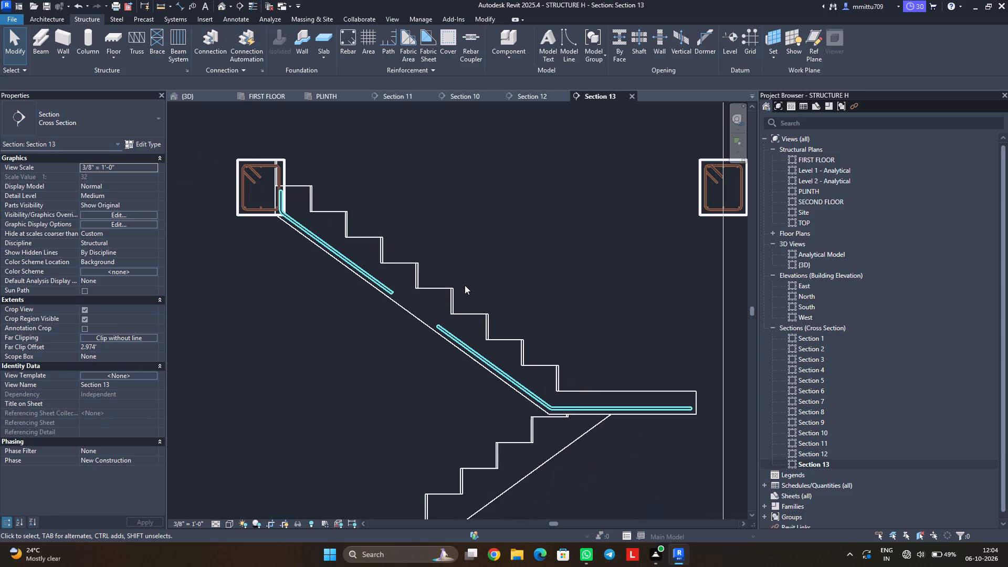
scroll(465, 285, "down", 2)
scroll(465, 285, "up", 1)
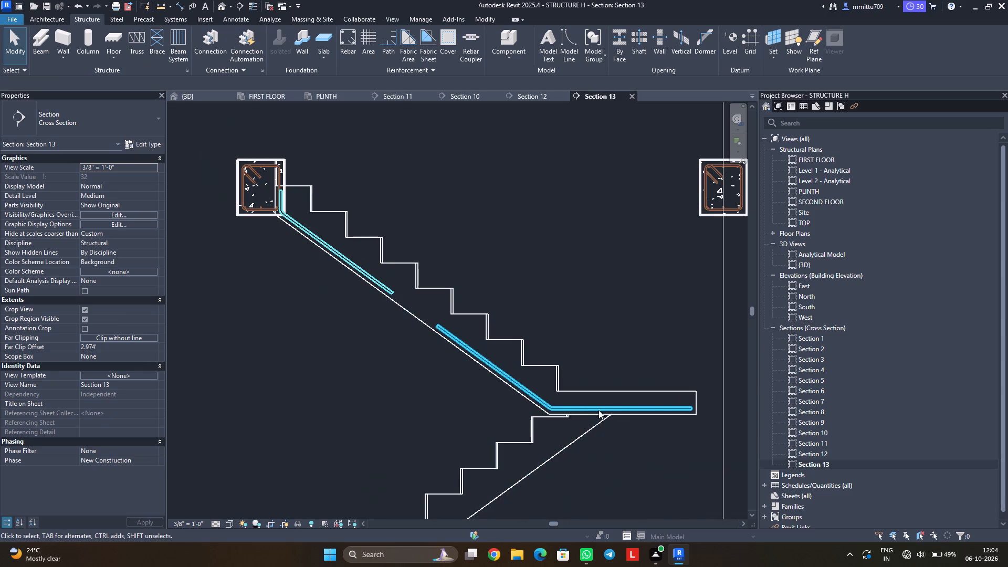
scroll(553, 416, "up", 7)
scroll(553, 416, "down", 1)
scroll(553, 416, "up", 4)
left_click(554, 393)
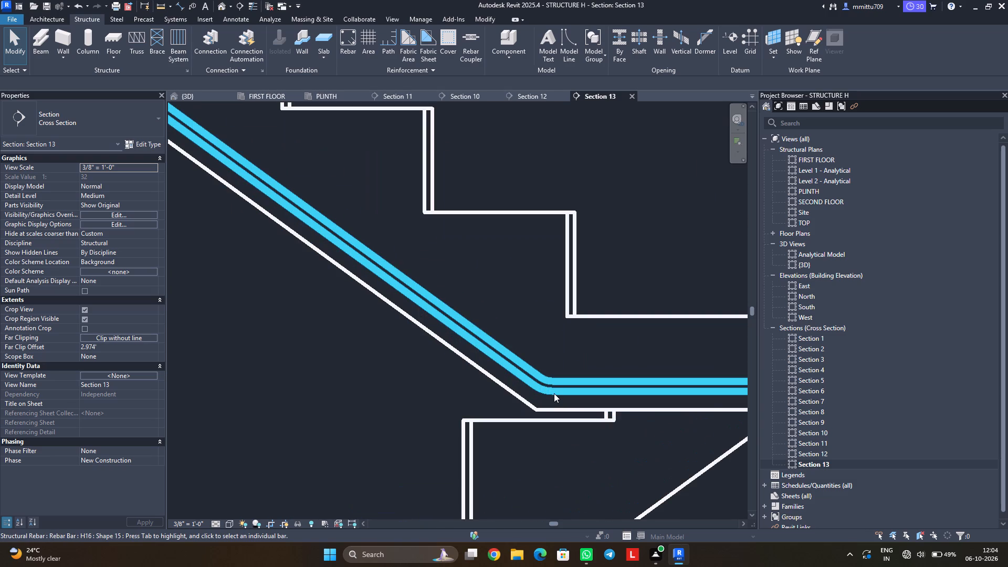
key("Delete")
Sketch an H16 bar along the upper landing's top cover line, about 3.4' long, continuing 3' up the sloping soffit cover.
scroll(525, 345, "down", 6)
left_click(355, 48)
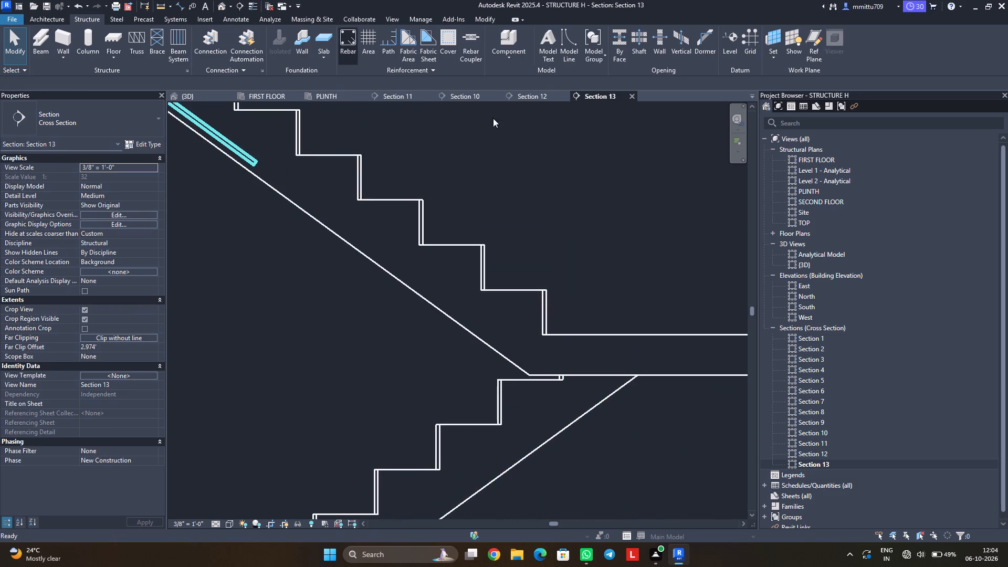
left_click(535, 37)
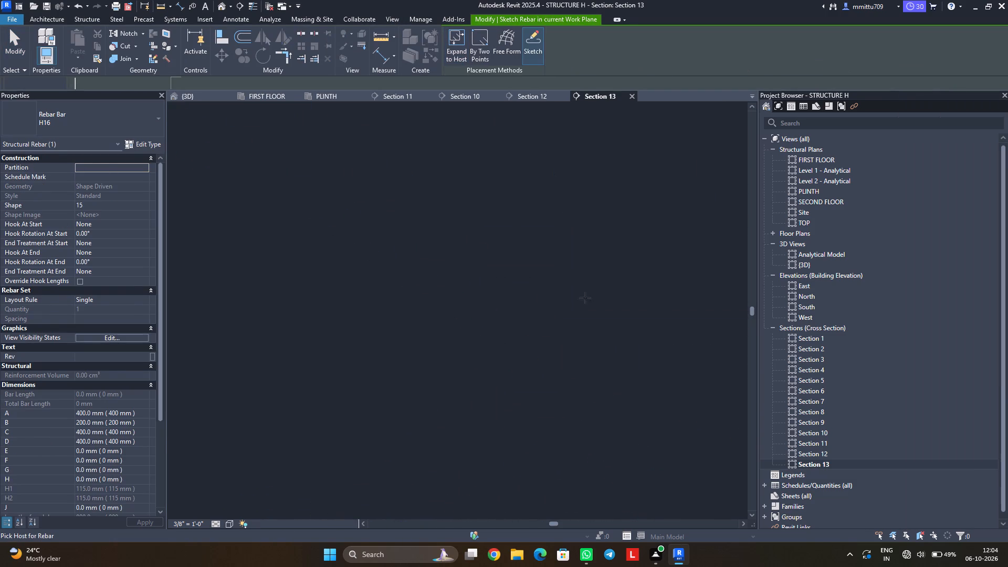
left_click(587, 333)
middle_click_drag(602, 377, 526, 373)
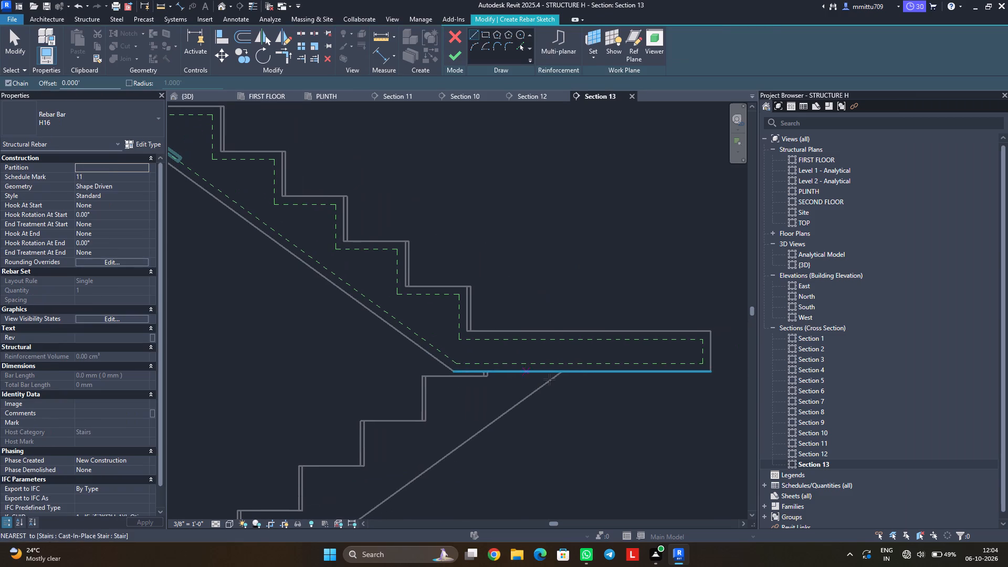
left_click(700, 339)
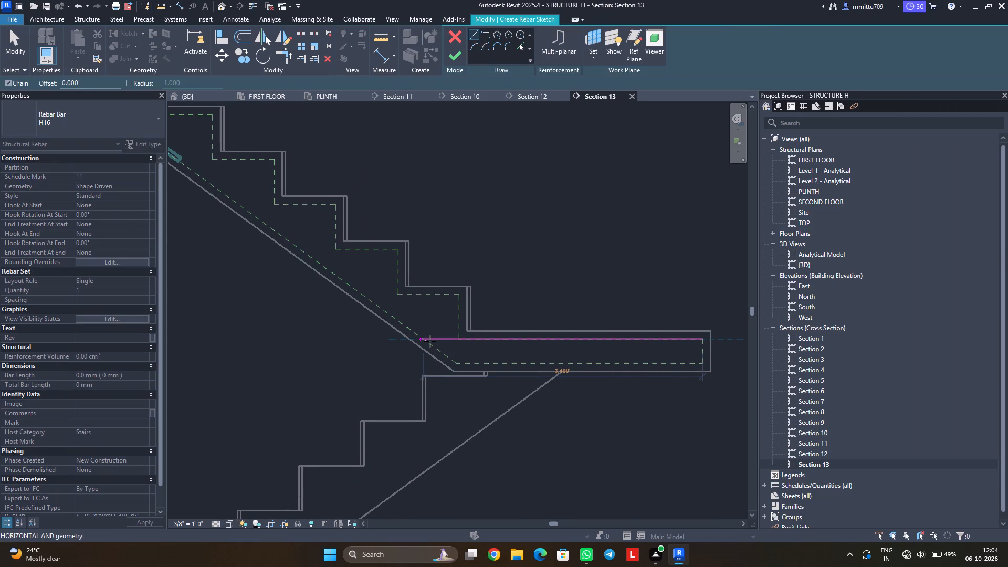
scroll(429, 341, "down", 1)
scroll(429, 341, "up", 1)
scroll(429, 341, "down", 2)
scroll(429, 341, "up", 1)
scroll(429, 341, "down", 7)
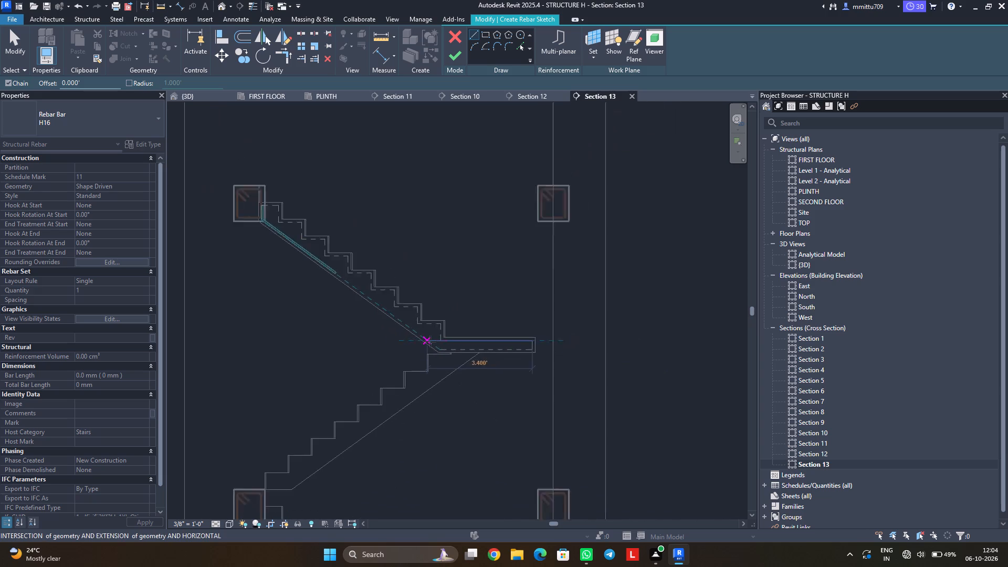
scroll(430, 341, "down", 3)
middle_click_drag(430, 350, 436, 284)
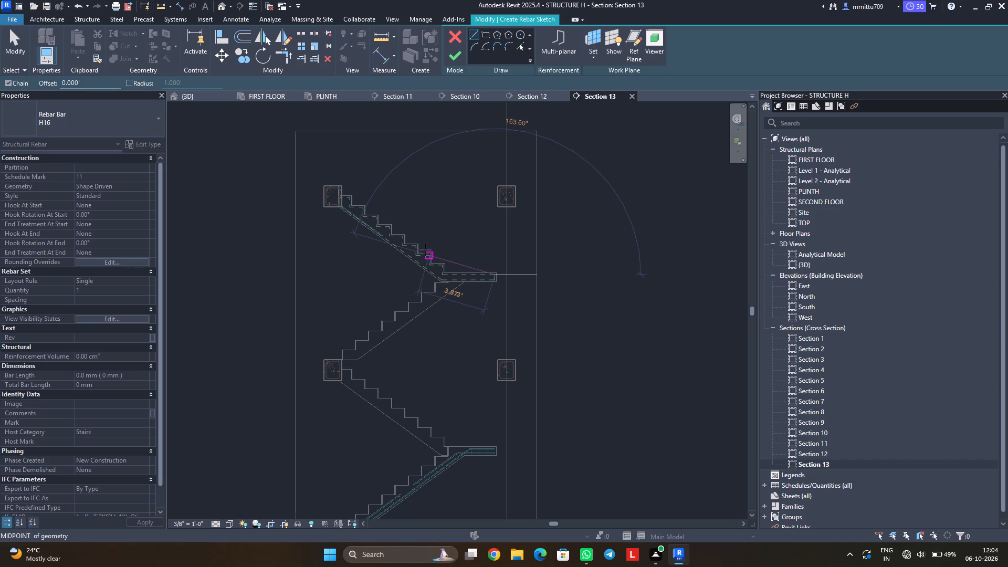
scroll(448, 278, "down", 1)
scroll(448, 278, "up", 12)
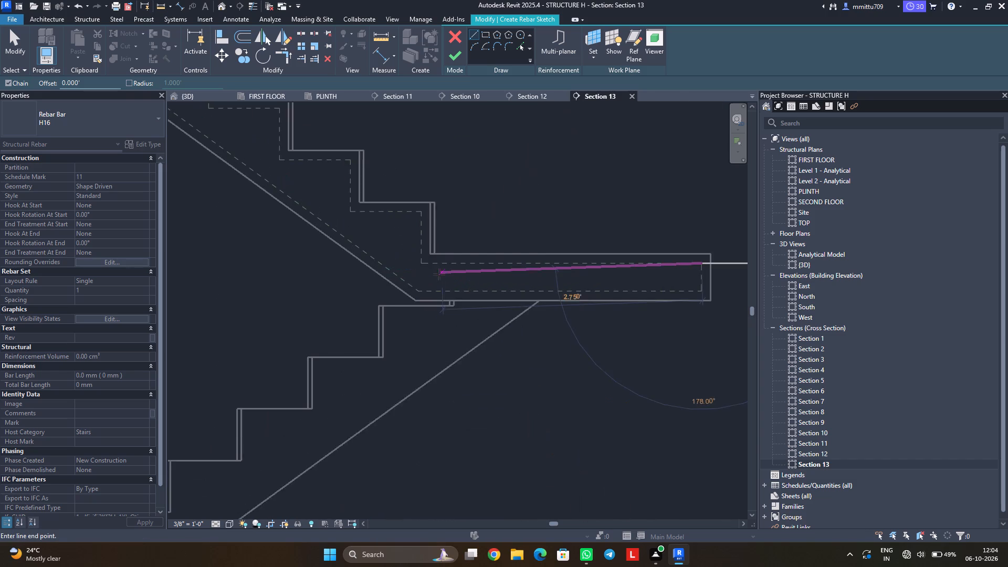
scroll(439, 274, "up", 3)
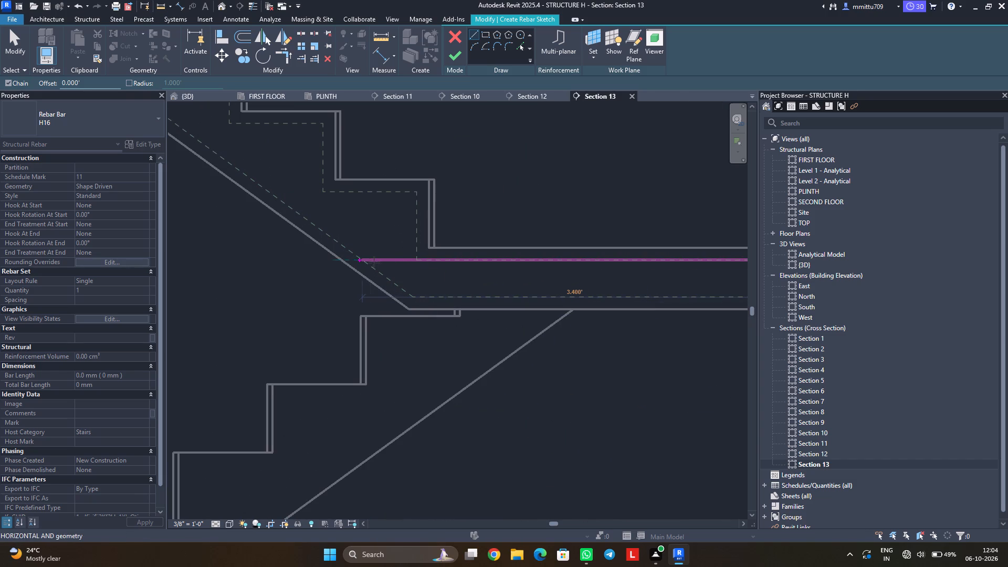
left_click(365, 262)
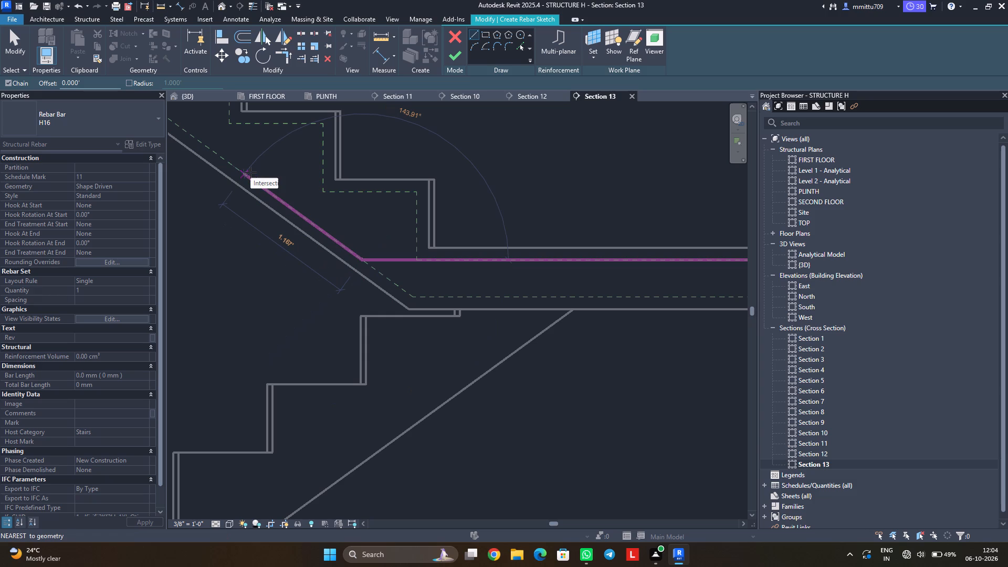
type("3'")
key("Return")
scroll(250, 172, "down", 2)
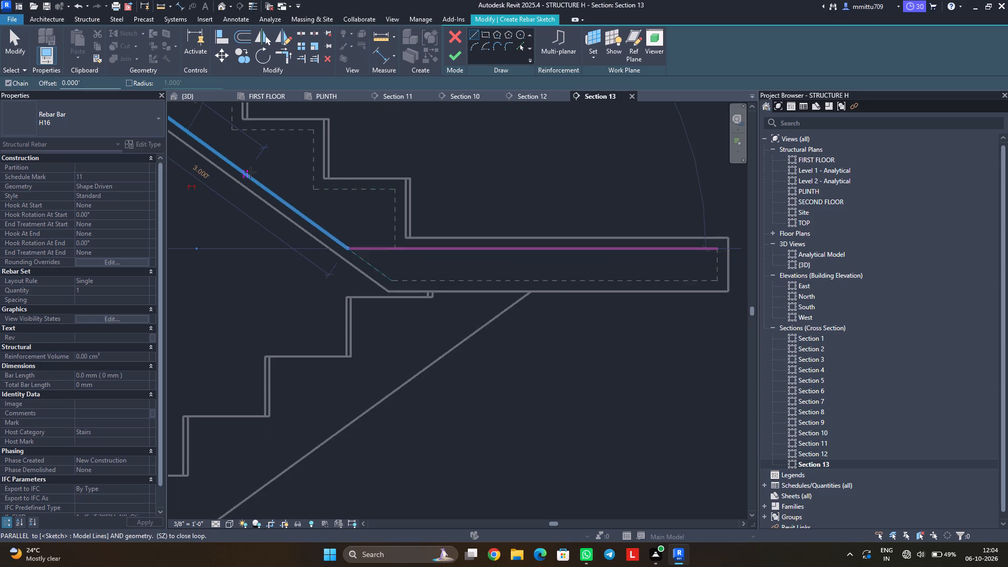
scroll(250, 172, "down", 4)
scroll(250, 172, "up", 2)
scroll(250, 172, "down", 1)
middle_click_drag(250, 172, 312, 260)
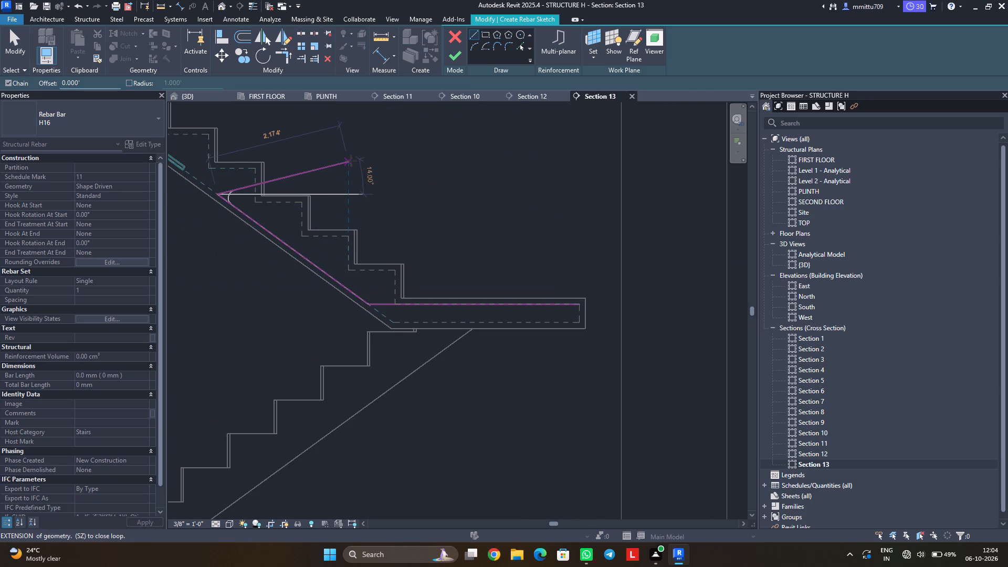
key("Escape")
left_click(455, 57)
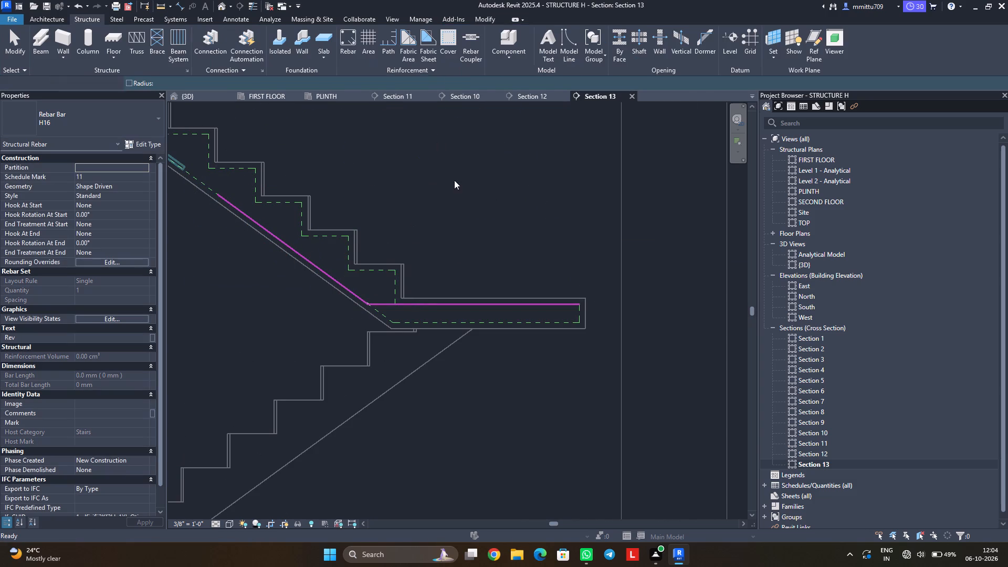
key("Escape")
key("Escape")
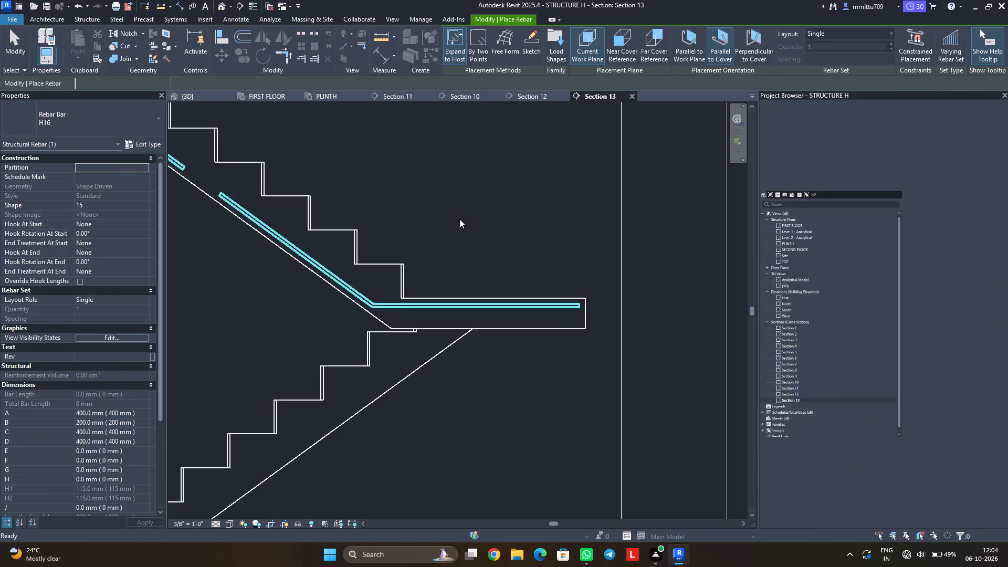
Set the new landing H16 bar's layout to Maximum Spacing at 6".
left_click(386, 301)
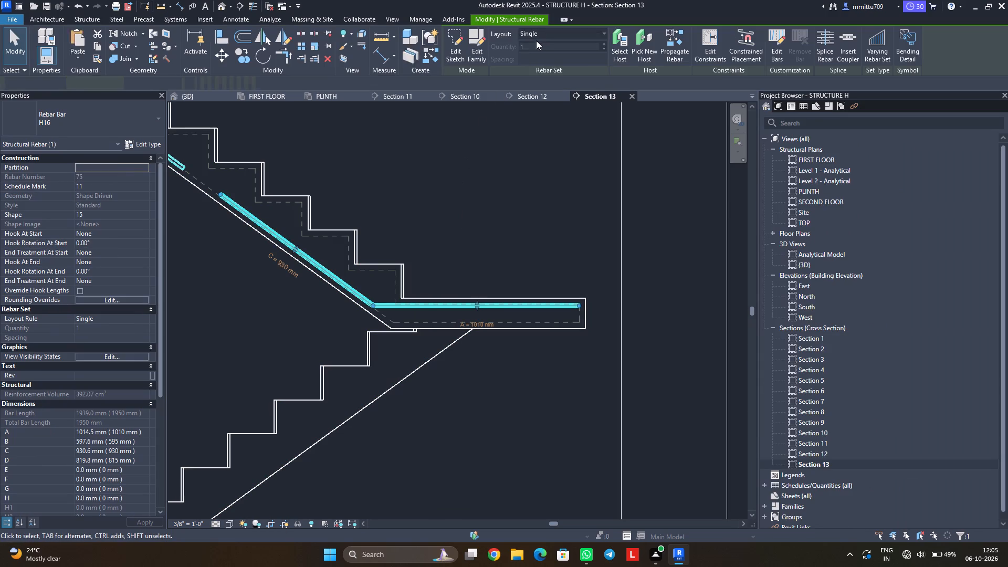
left_click(542, 36)
left_click(547, 67)
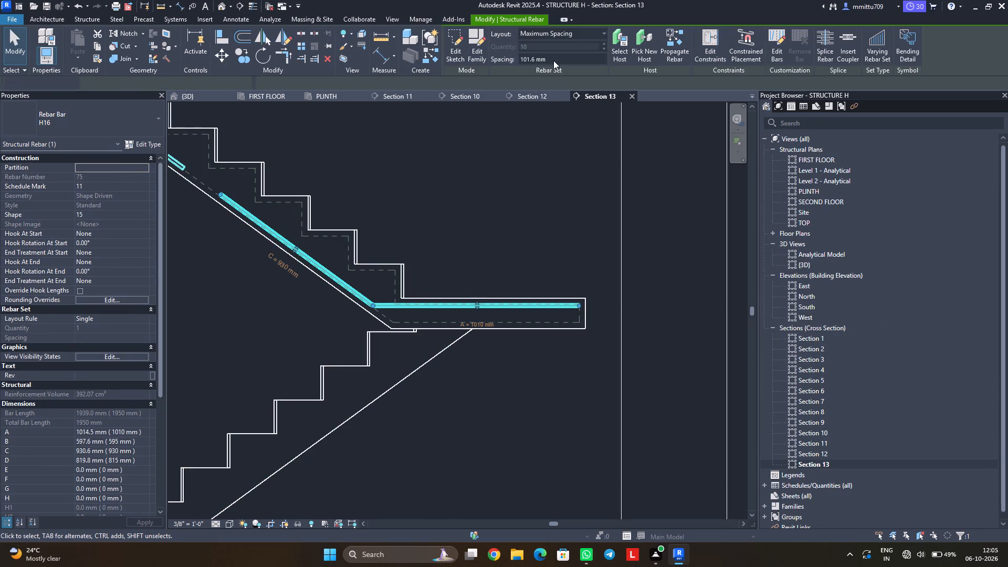
left_click(553, 60)
type("6\"")
key("Return")
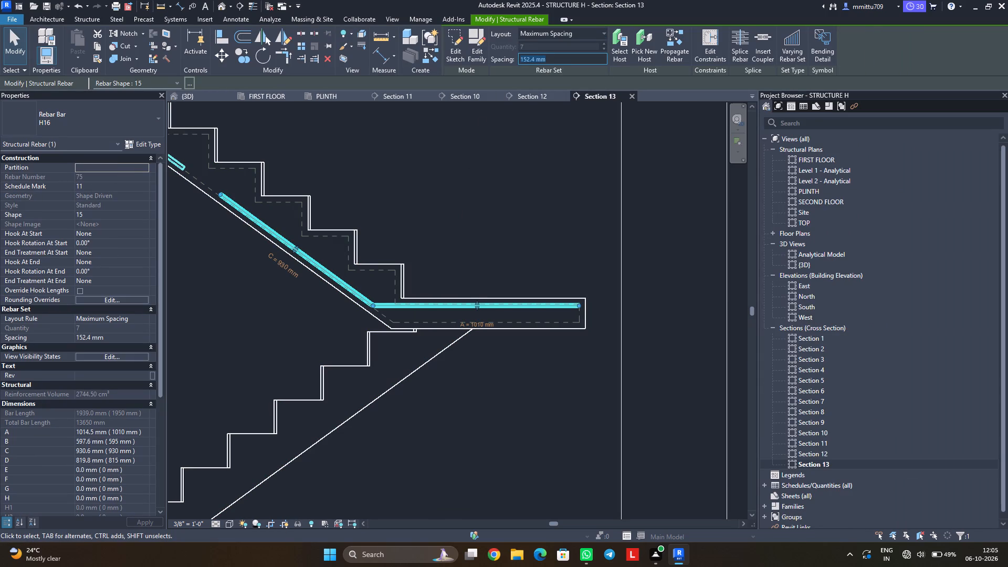
left_click(470, 376)
Examine the bar arrangement in the upper flight and compare it with the lower flights in Section 13.
middle_click_drag(396, 230, 499, 264)
scroll(397, 230, "down", 3)
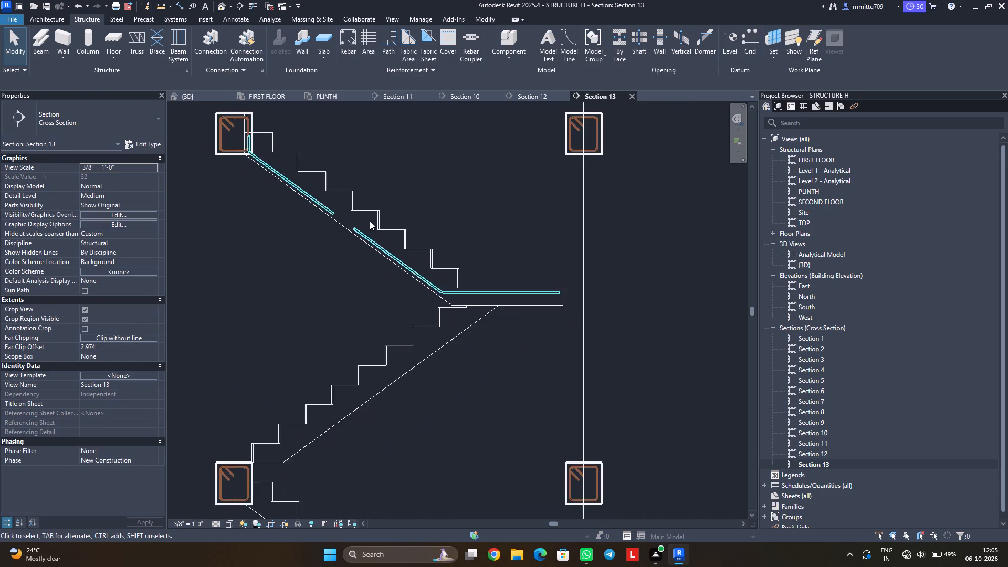
scroll(370, 221, "down", 2)
middle_click_drag(324, 214, 349, 251)
scroll(373, 272, "down", 3)
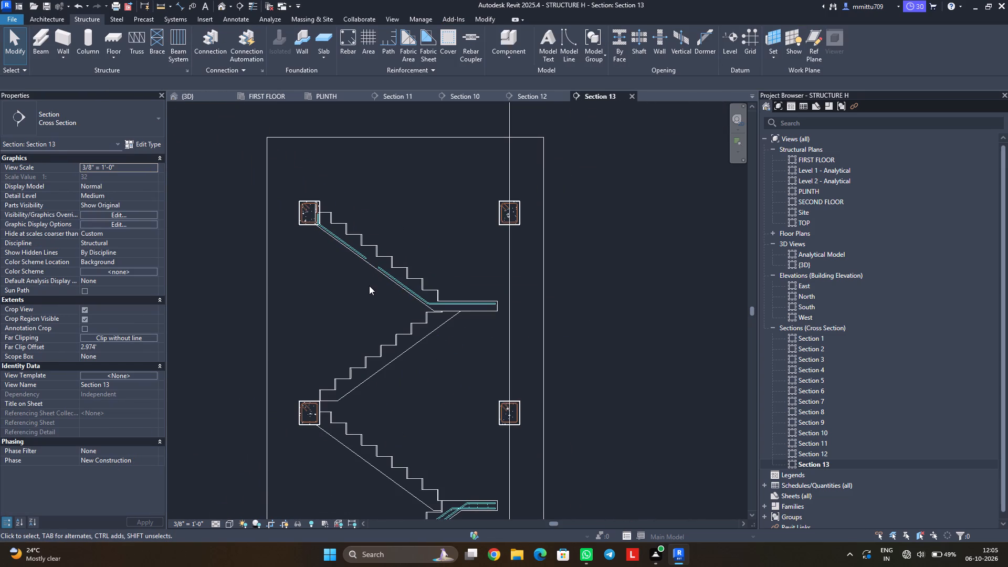
scroll(327, 224, "up", 3)
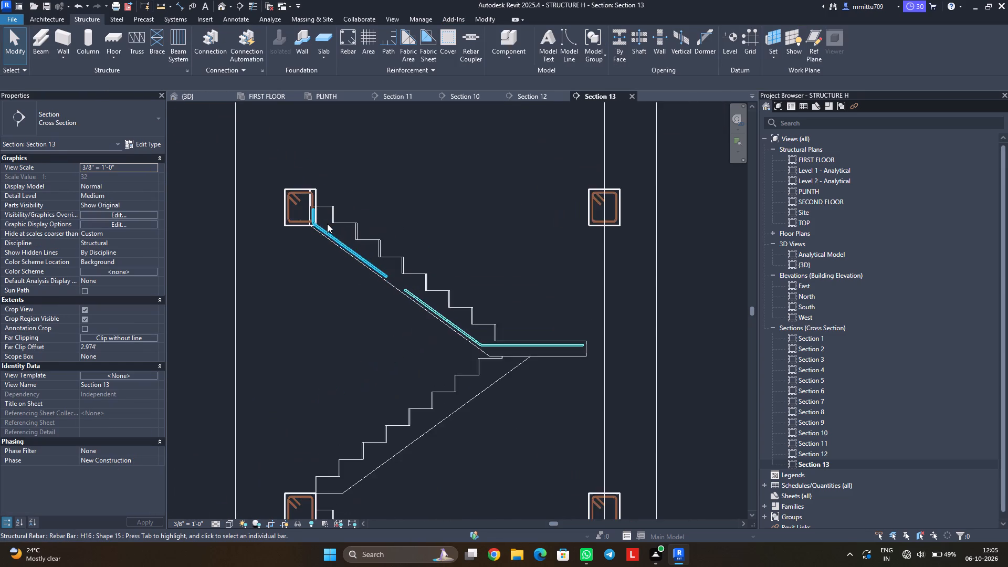
scroll(327, 224, "up", 3)
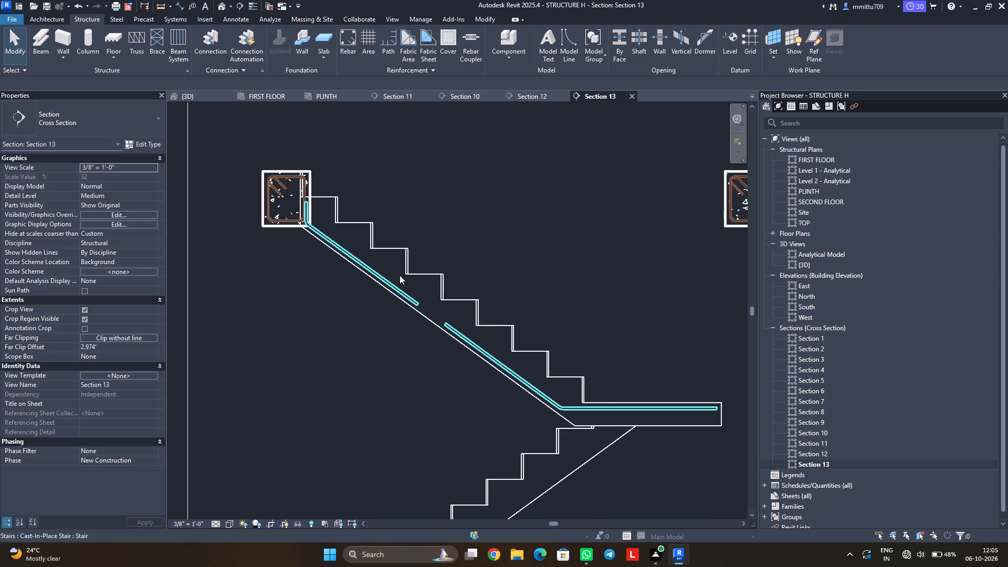
scroll(431, 302, "down", 3)
middle_click_drag(471, 386, 445, 303)
scroll(445, 303, "down", 5)
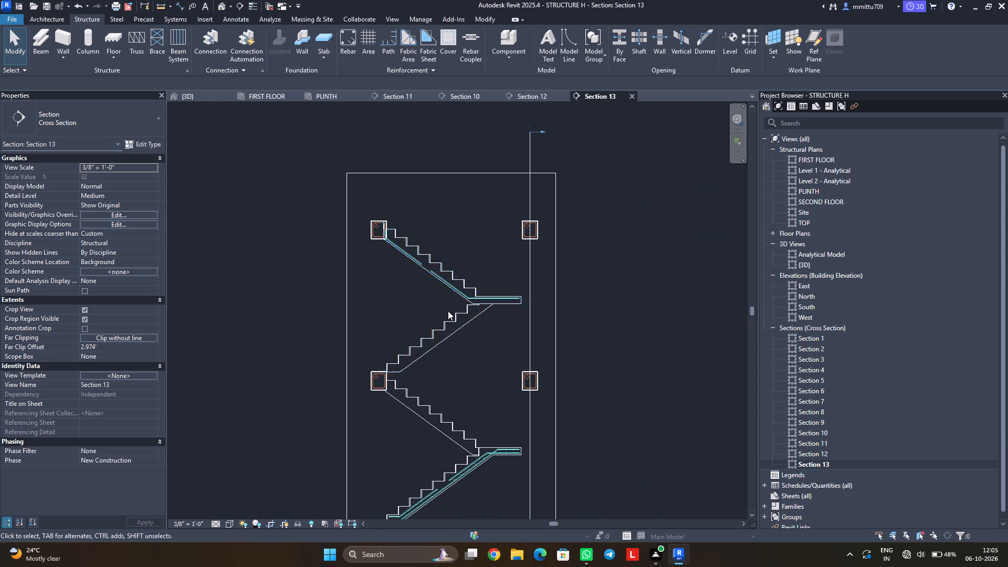
middle_click_drag(443, 325, 447, 302)
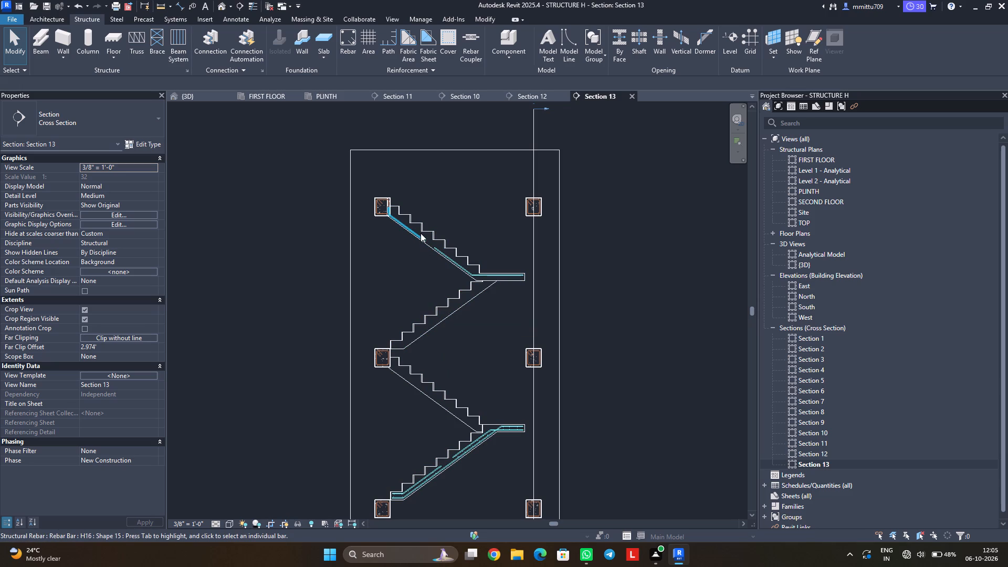
scroll(404, 229, "up", 3)
scroll(404, 229, "down", 1)
scroll(404, 229, "up", 4)
scroll(403, 229, "down", 1)
scroll(403, 229, "up", 1)
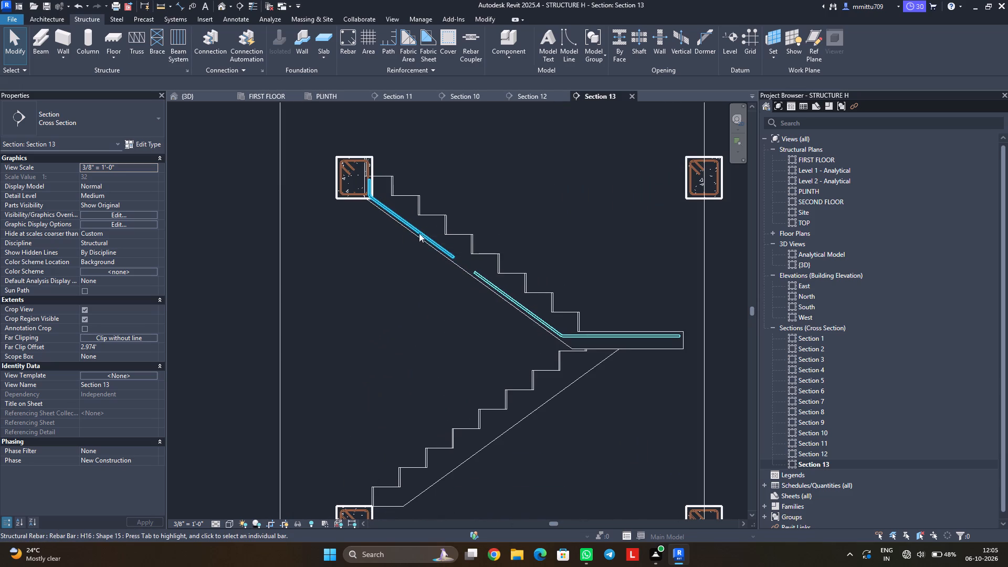
scroll(449, 242, "up", 1)
scroll(449, 242, "down", 2)
scroll(449, 242, "up", 2)
scroll(449, 242, "down", 1)
scroll(449, 242, "up", 2)
scroll(449, 242, "down", 1)
scroll(449, 242, "up", 4)
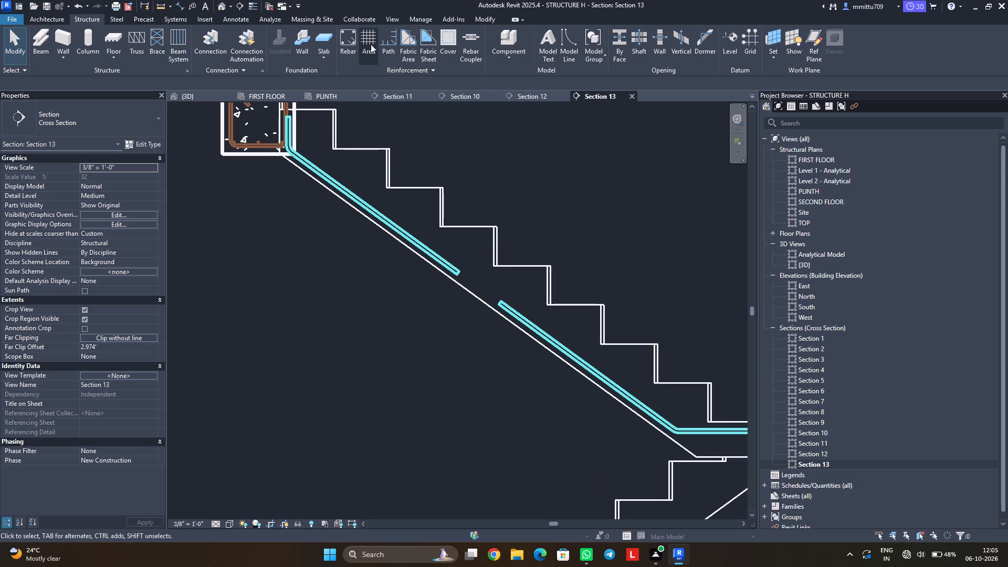
Start an H16 bar sketch in the upper stair with a 3' line parallel to the slope, above the gap between the two soffit bars.
left_click(350, 48)
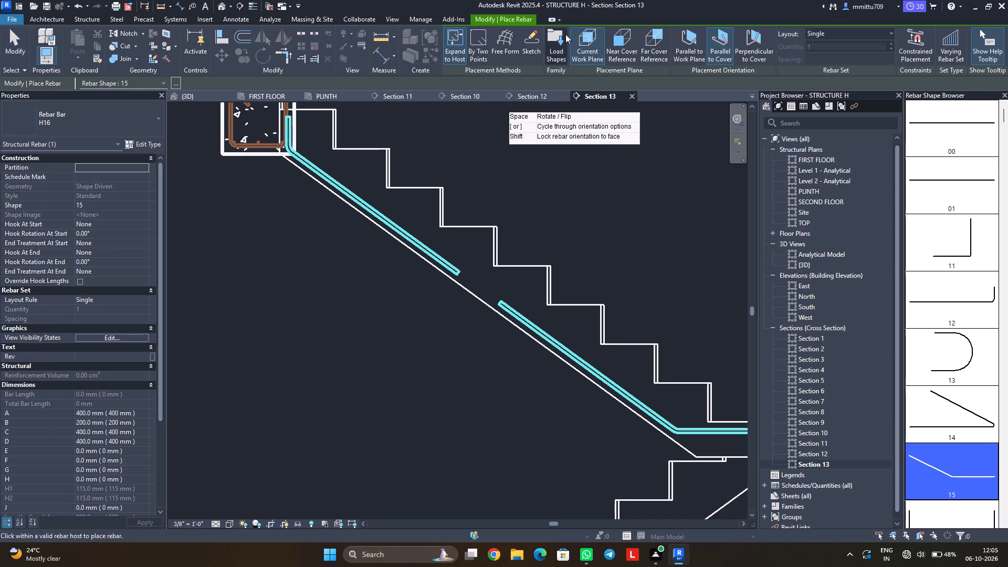
left_click(531, 31)
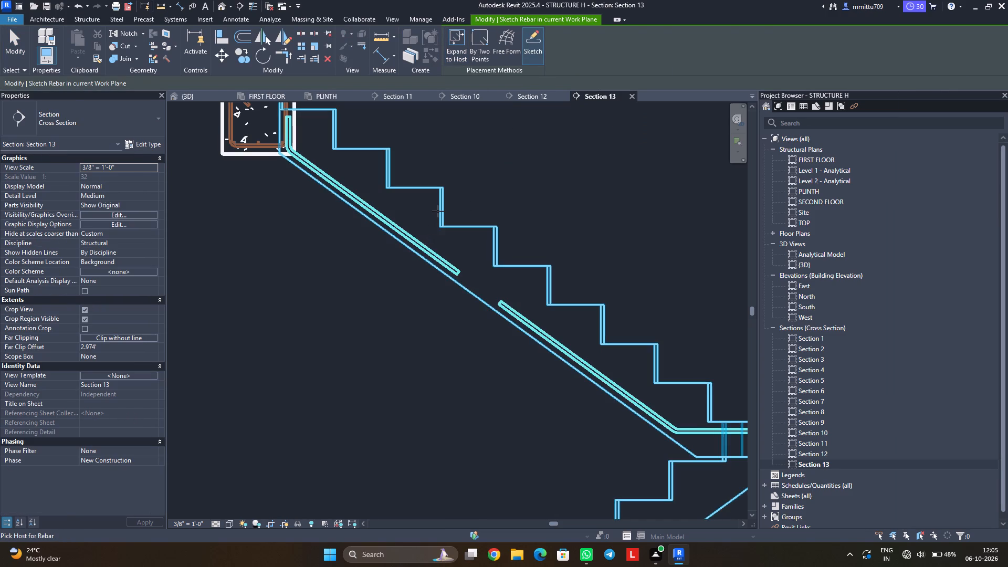
left_click(438, 211)
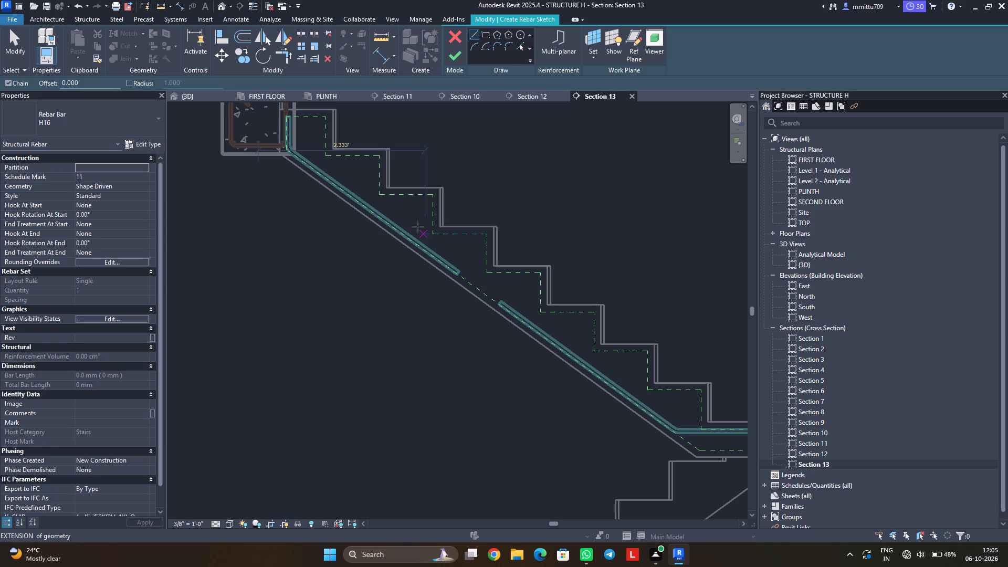
left_click(386, 205)
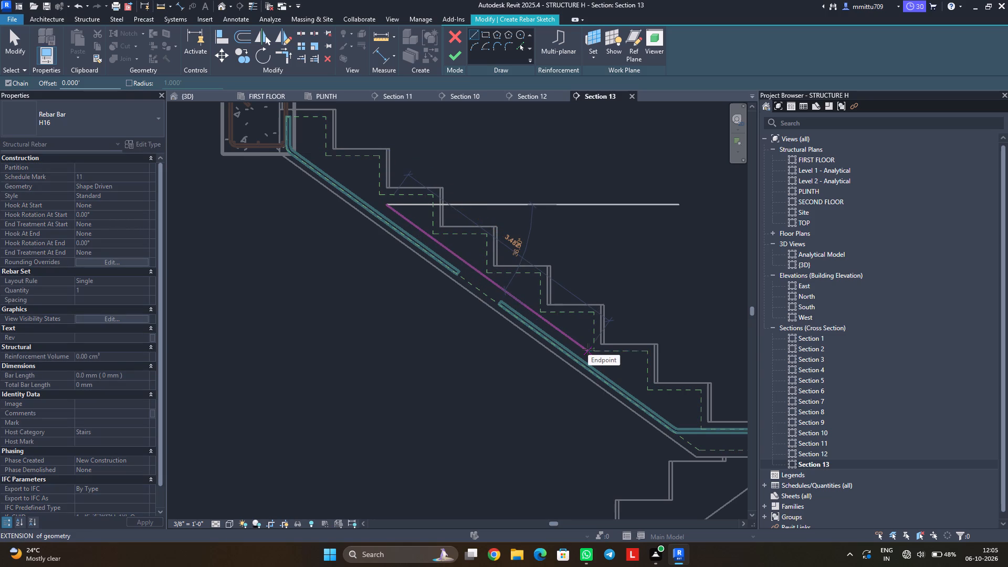
type("3'")
key("Return")
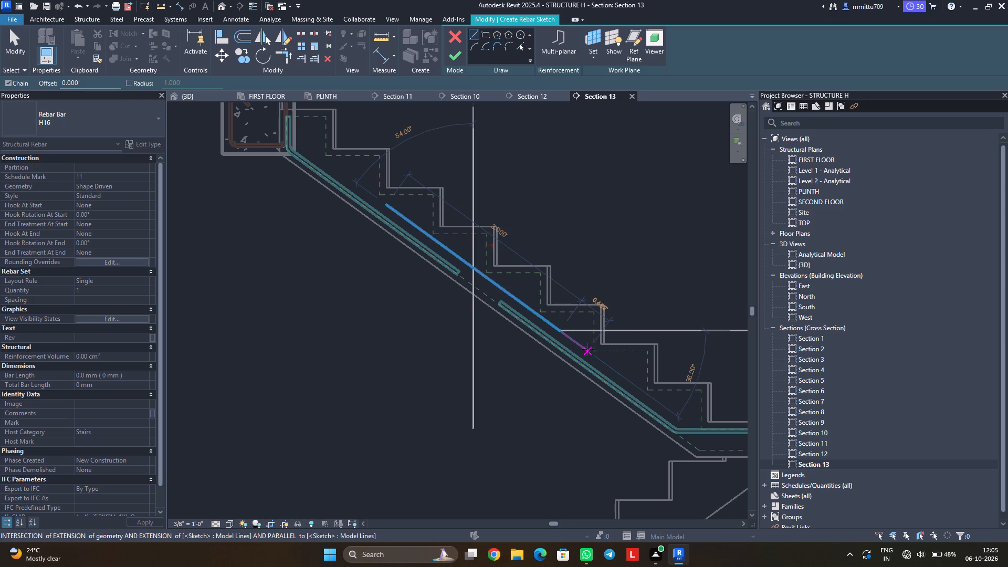
key("Escape")
key("Escape")
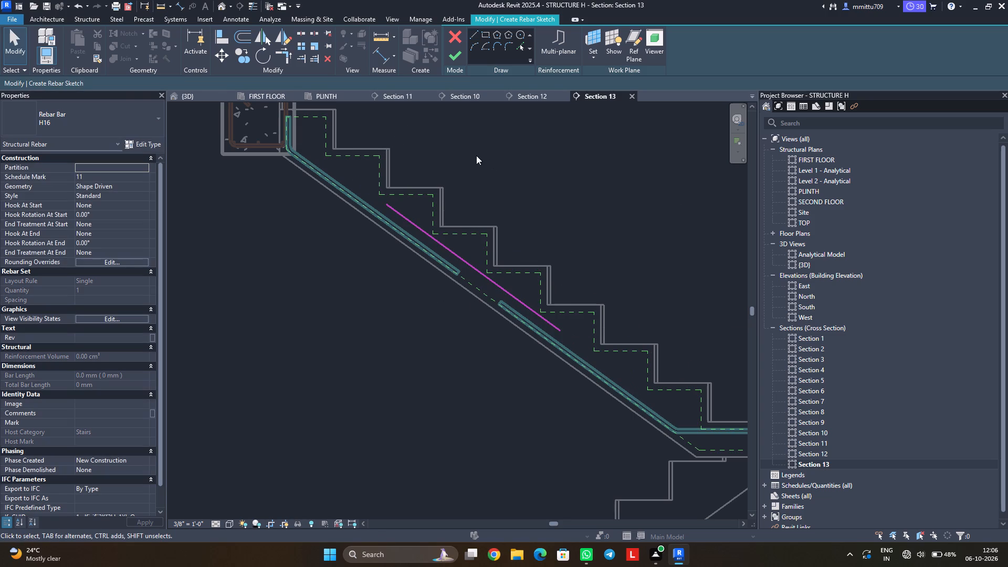
Nudge the 3' sketch line down the slope to centre it over the gap between the soffit bars, and finish the bar.
left_click(480, 275)
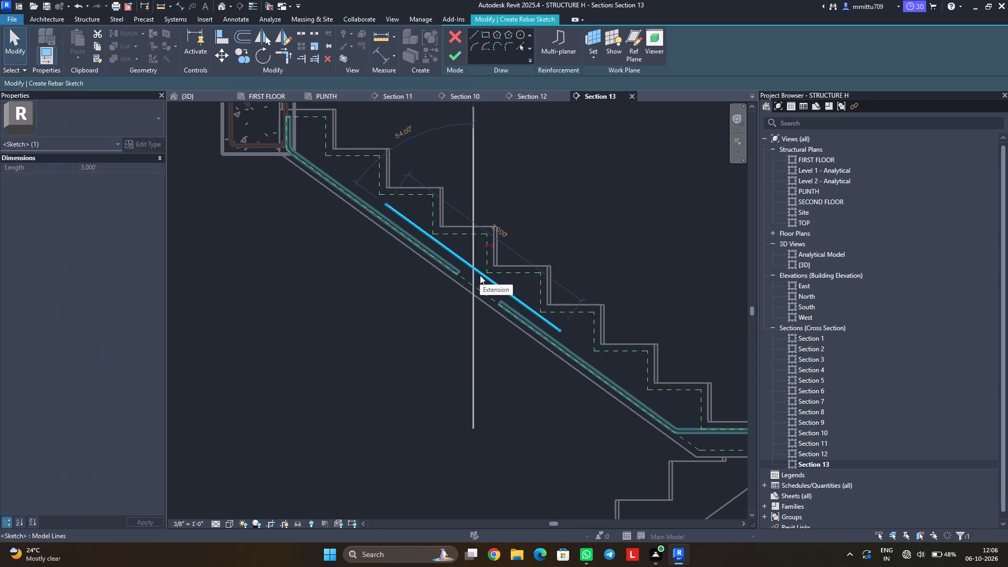
key("Right")
key("Right")
key("Down")
key("Right")
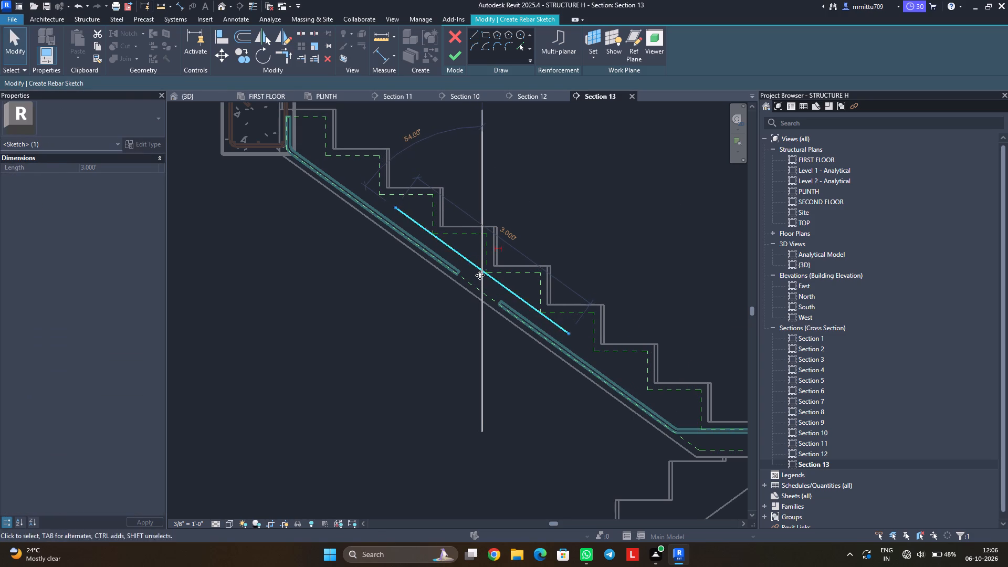
key("Right")
key("Down")
key("Right")
key("Down")
key("Right")
key("Right")
key("Down")
key("Right")
key("Down")
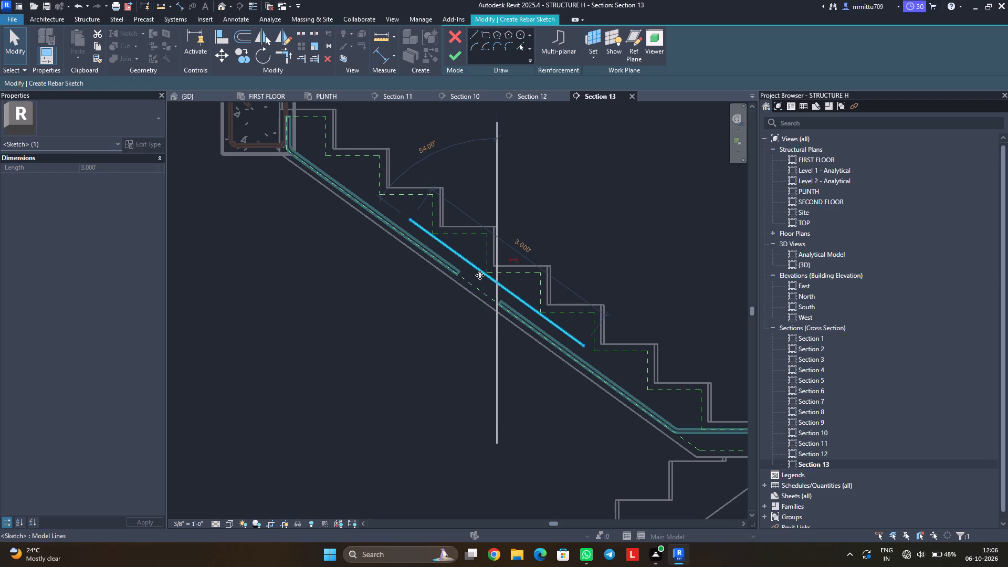
key("Left")
key("Up")
key("Left")
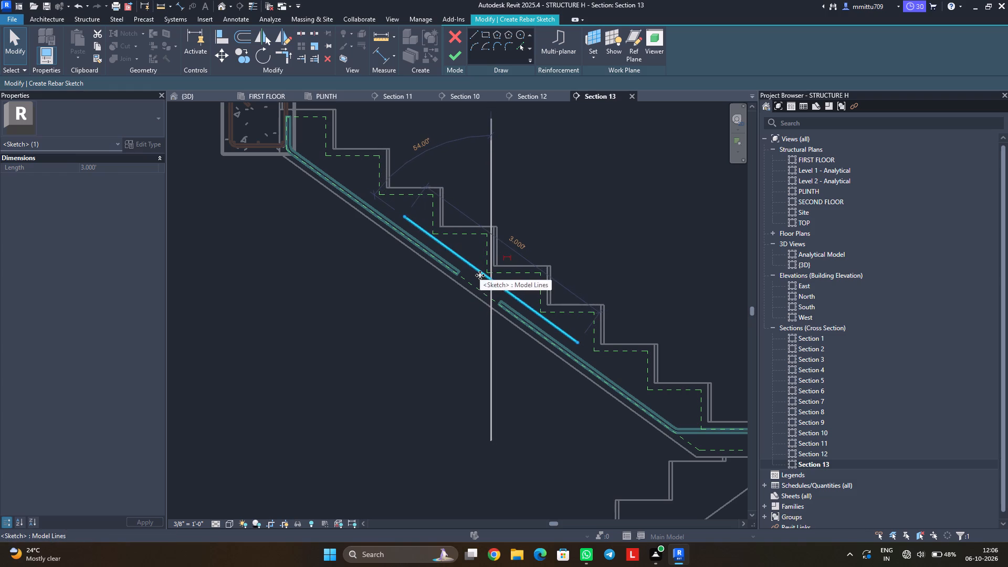
key("Escape")
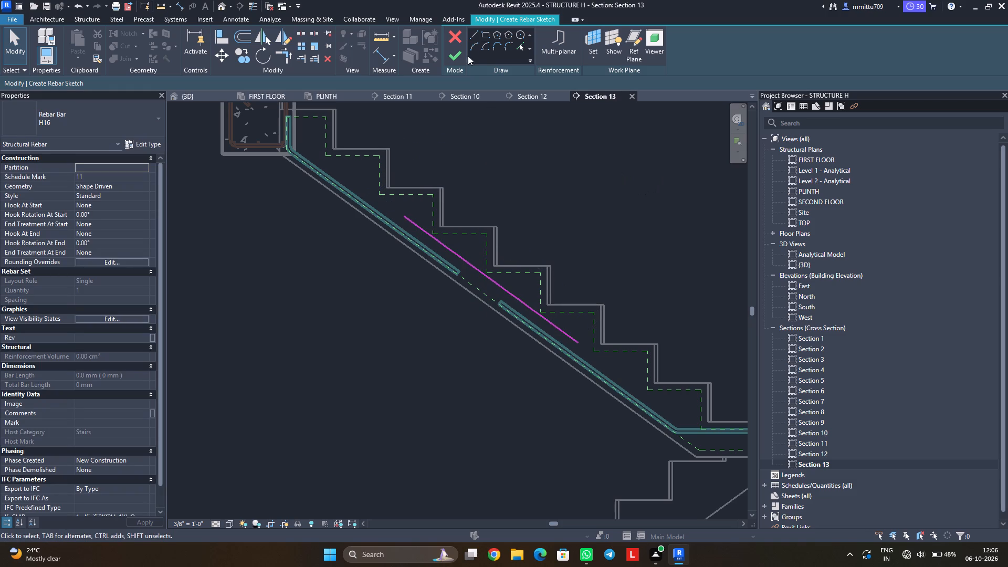
left_click(451, 60)
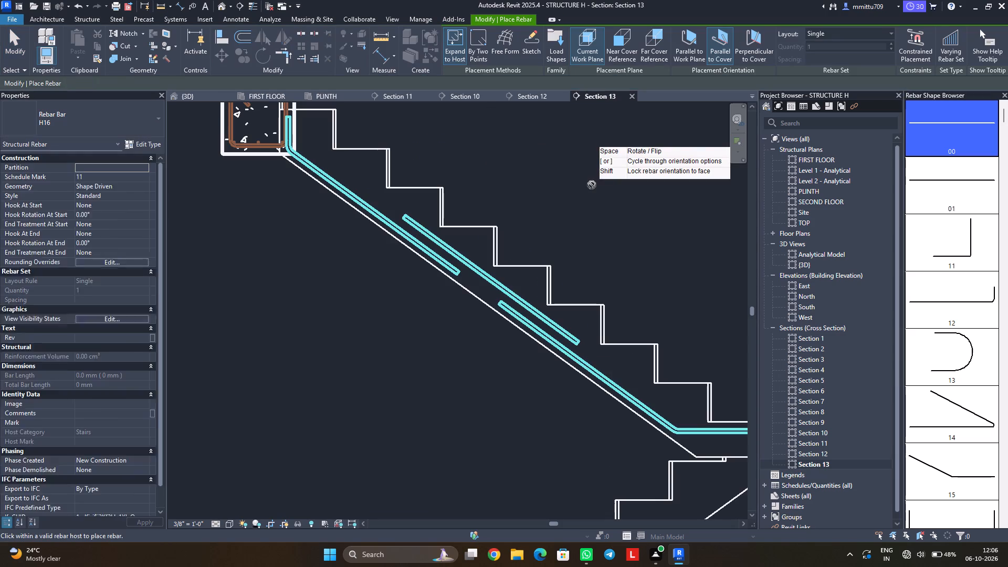
key("Escape")
key("Escape")
Select all H16 bars like the new lap bar and set them to show unobscured in the {3D} view.
left_click(480, 274)
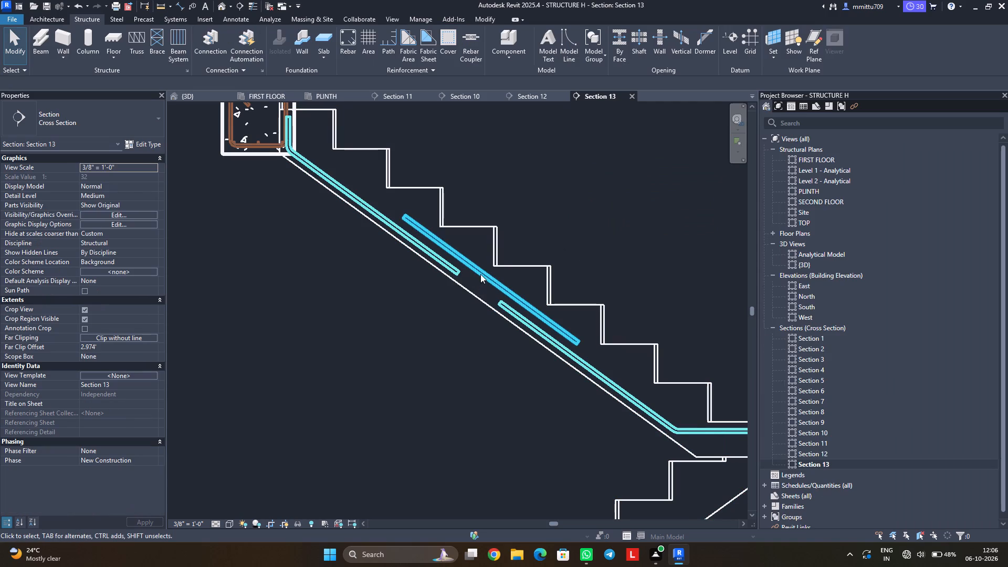
type("SA")
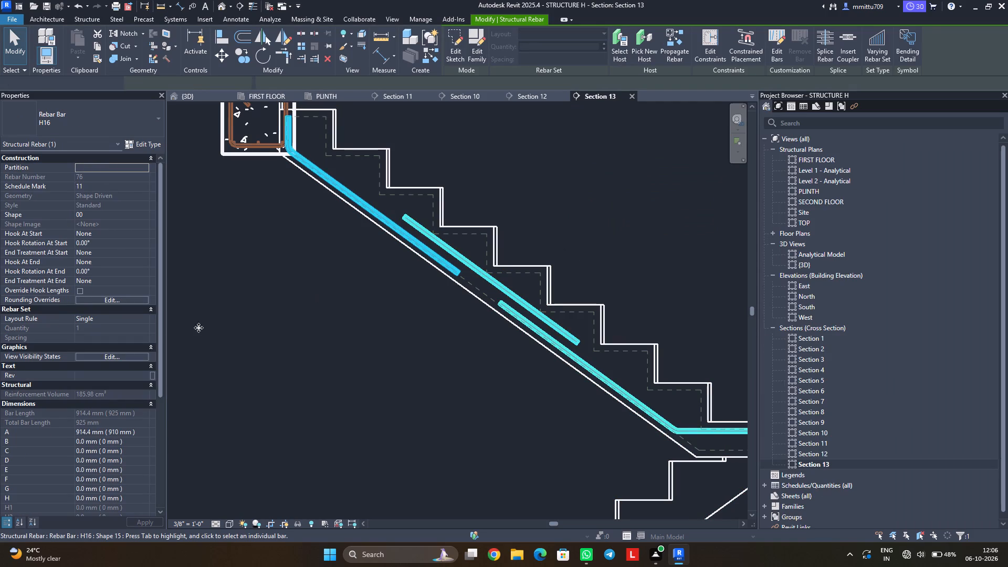
left_click(121, 354)
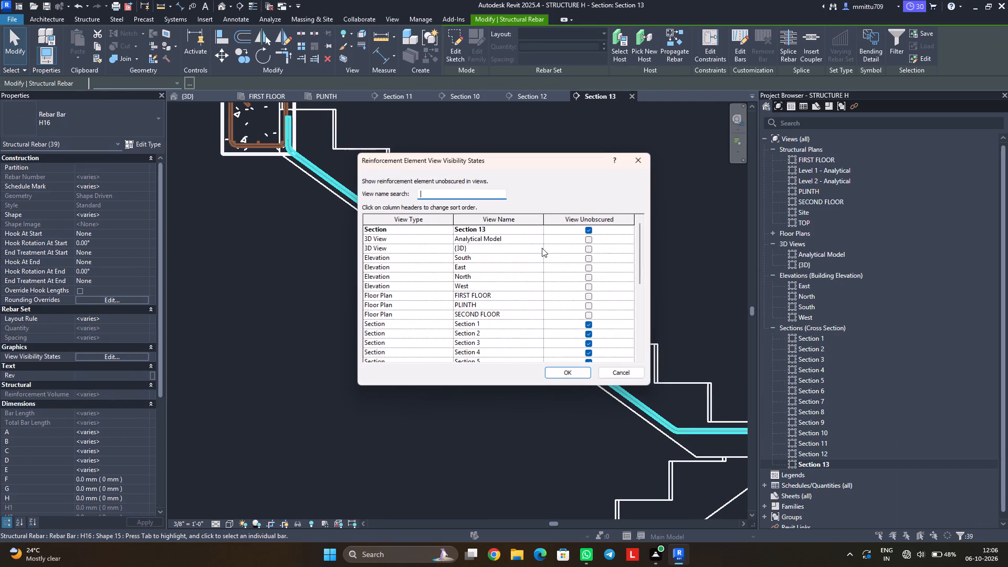
left_click(587, 249)
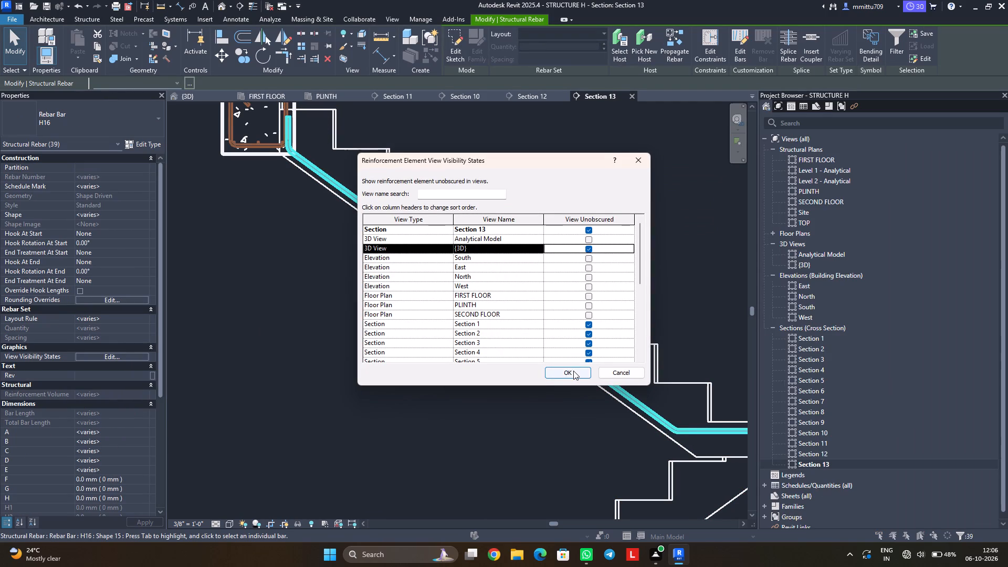
left_click(573, 371)
left_click(467, 417)
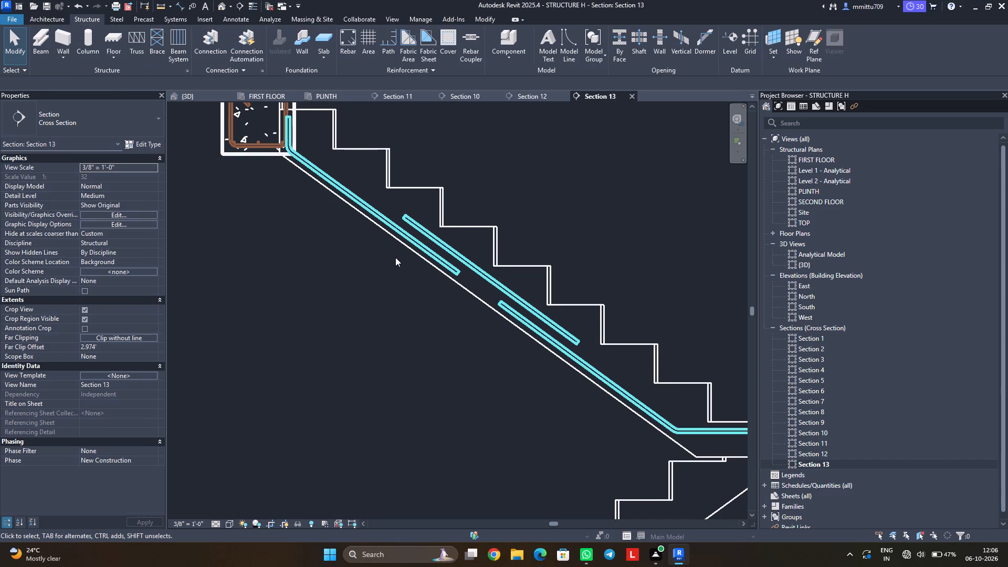
Place six transverse straight H16 bars (shape 00) along the inner side of the upper soffit bar, from its vertical leg to its lower end.
middle_click_drag(315, 149, 334, 192)
scroll(334, 192, "down", 4)
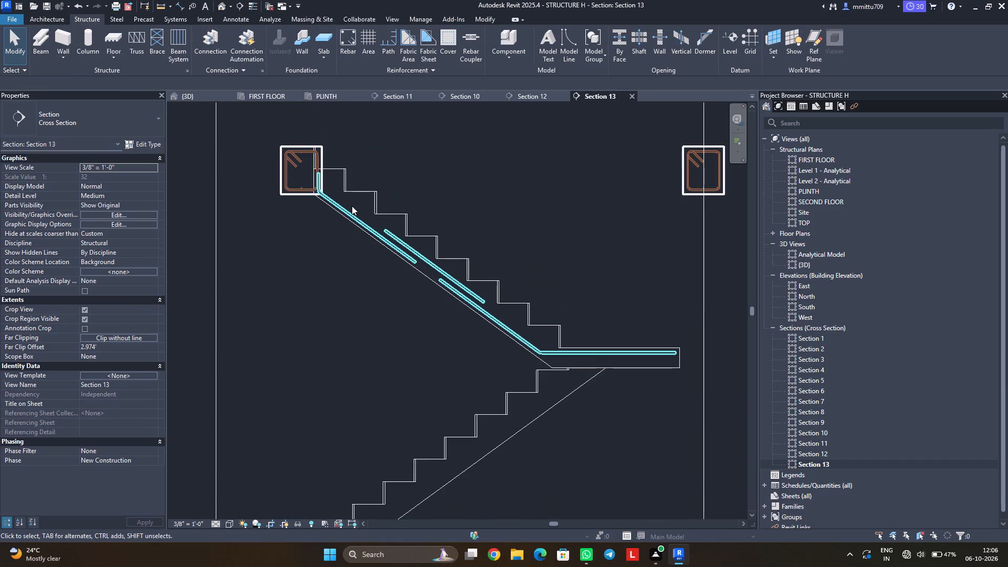
scroll(351, 205, "down", 1)
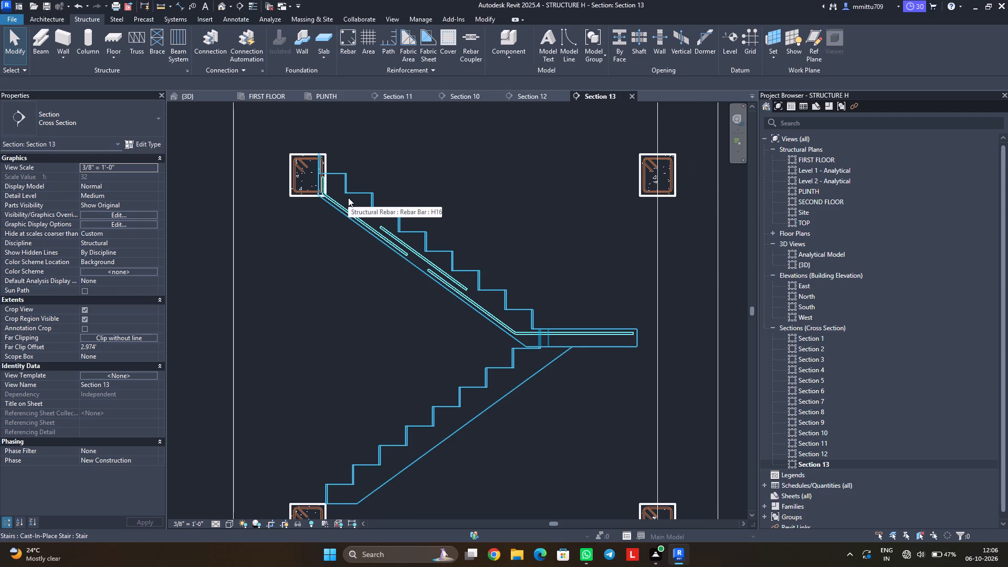
left_click(349, 43)
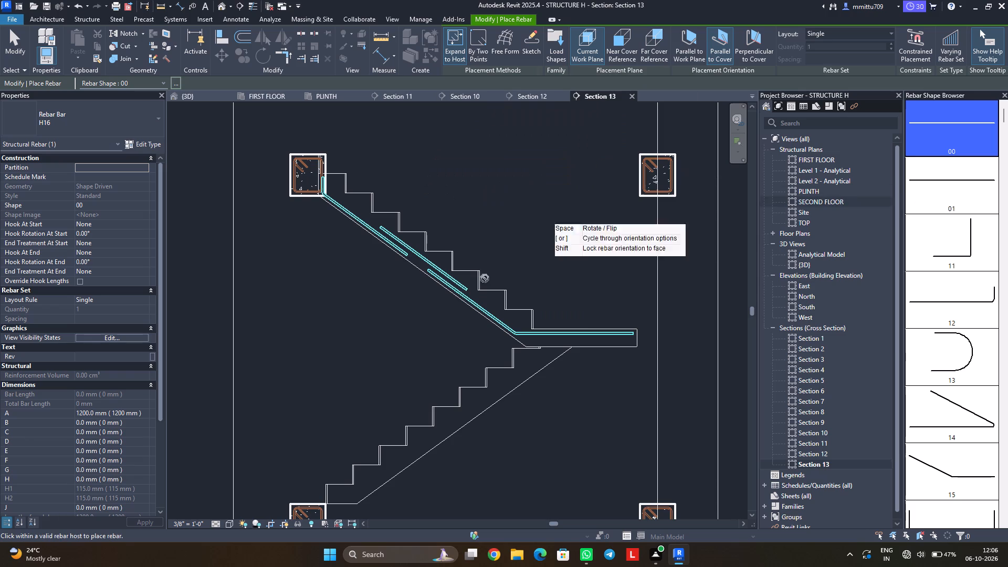
scroll(415, 265, "up", 3)
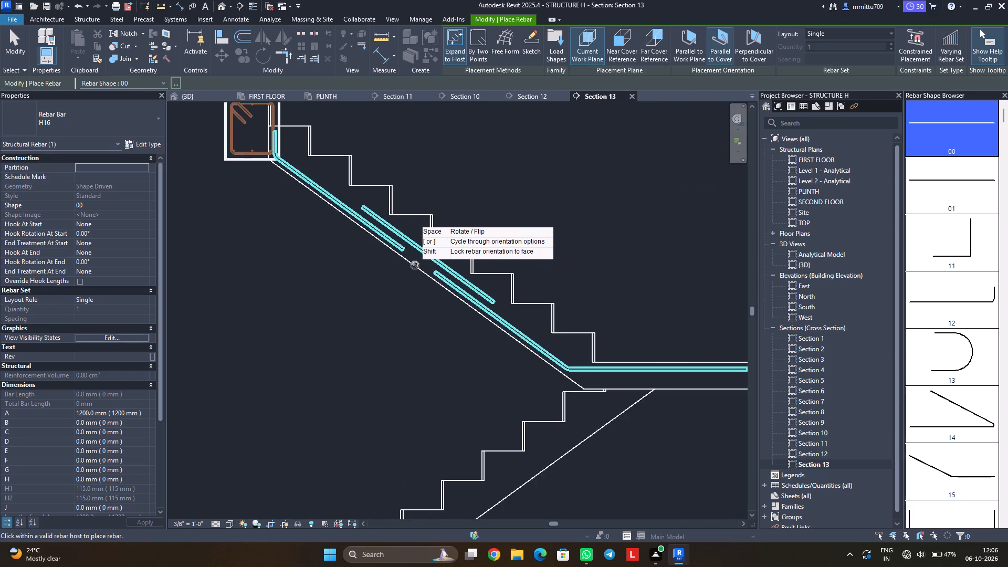
scroll(418, 259, "up", 4)
scroll(418, 256, "down", 1)
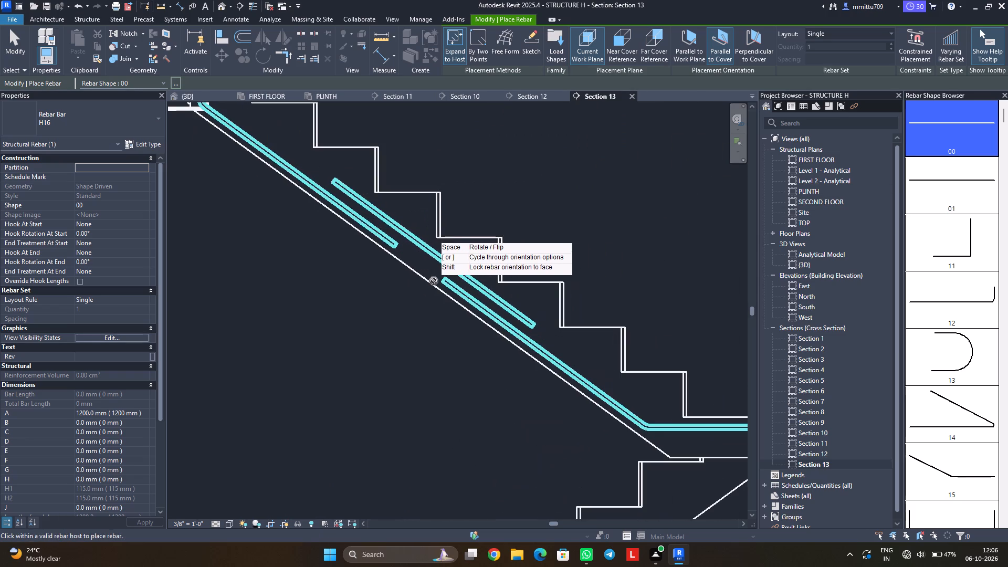
middle_click_drag(279, 151, 412, 293)
scroll(280, 153, "down", 1)
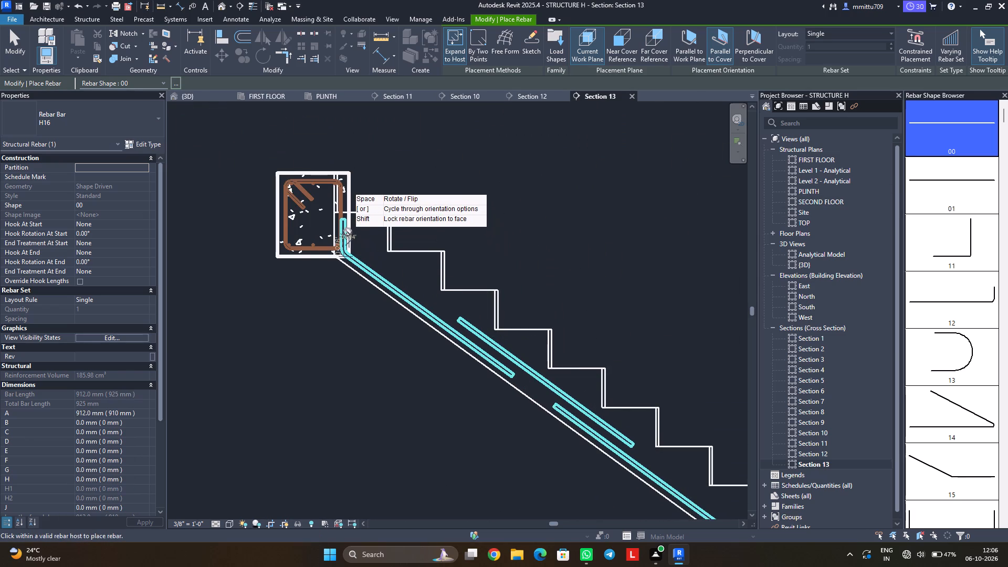
scroll(347, 230, "up", 8)
scroll(350, 228, "down", 1)
scroll(350, 228, "up", 1)
scroll(350, 228, "down", 1)
scroll(350, 228, "up", 2)
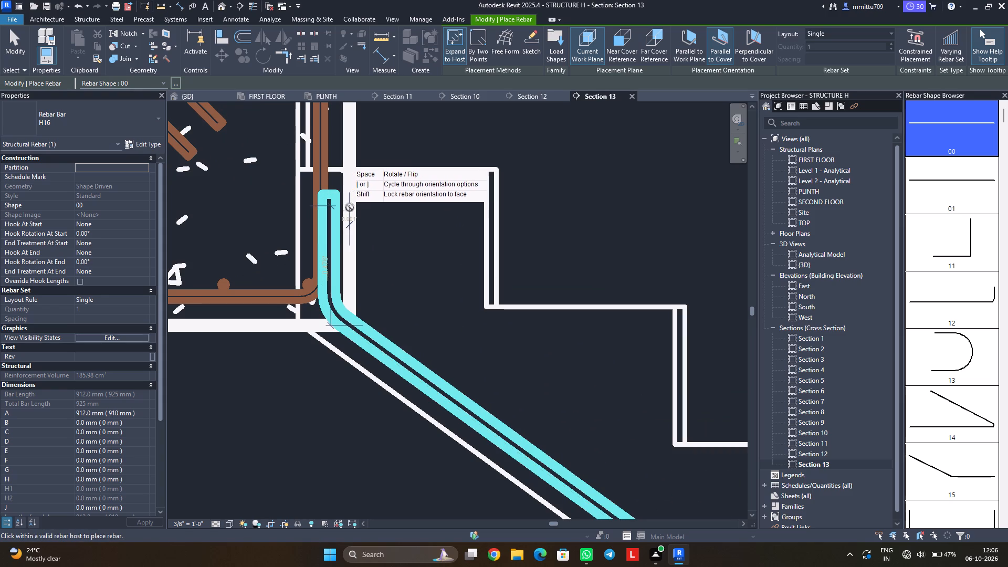
left_click(350, 207)
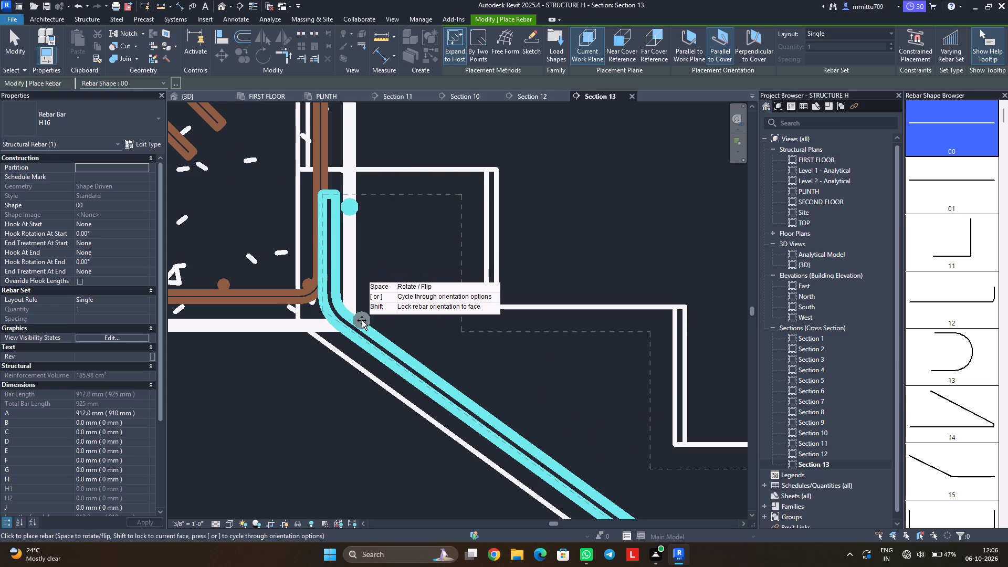
left_click(365, 323)
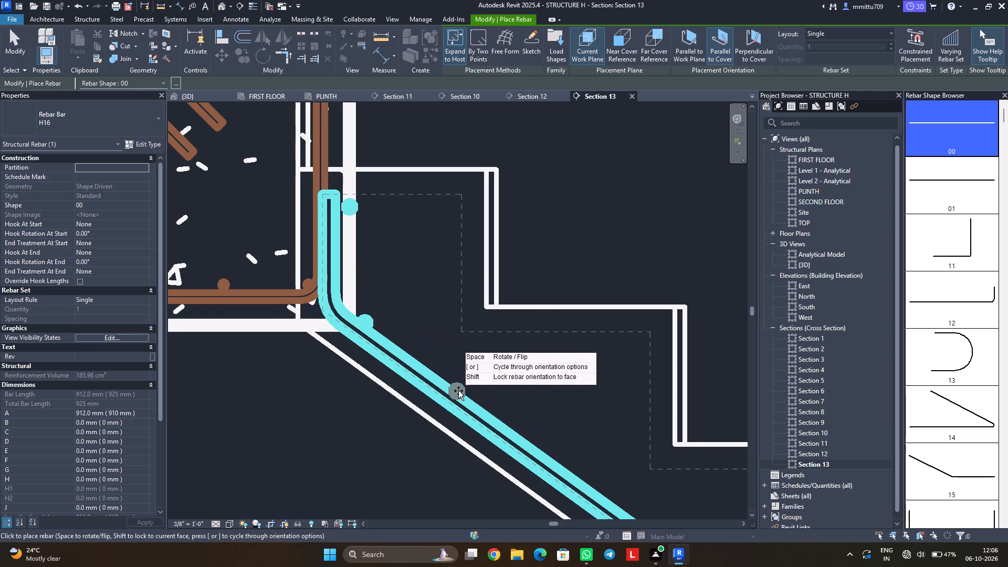
left_click(467, 398)
scroll(494, 428, "down", 1)
middle_click_drag(494, 428, 311, 204)
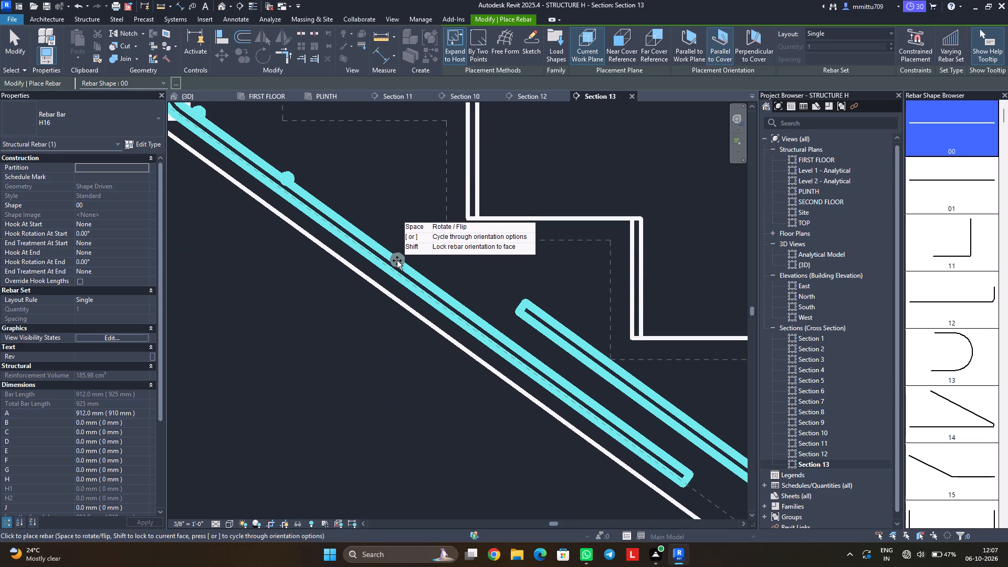
left_click(398, 260)
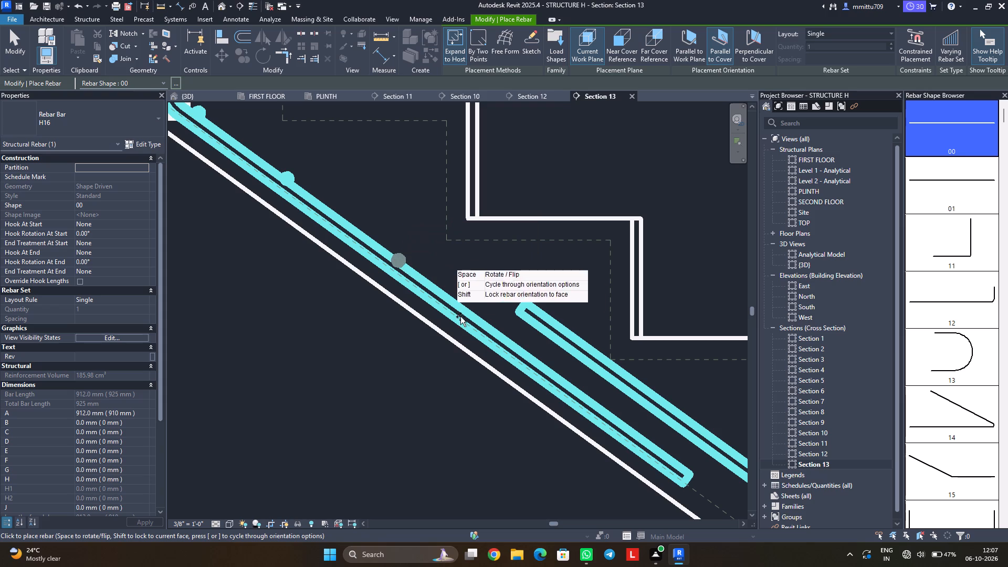
left_click(506, 343)
middle_click_drag(555, 374, 404, 265)
scroll(404, 265, "up", 1)
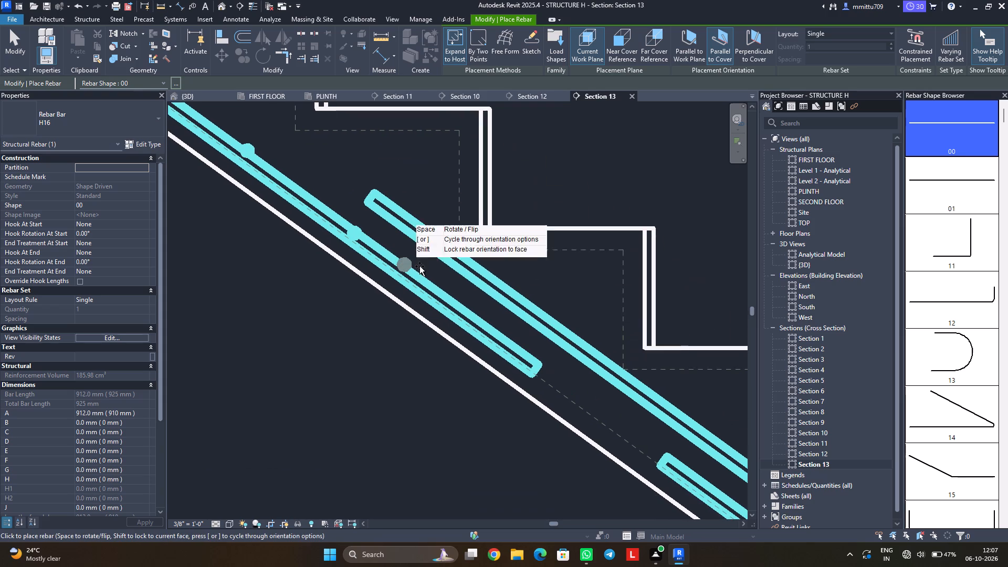
left_click(498, 337)
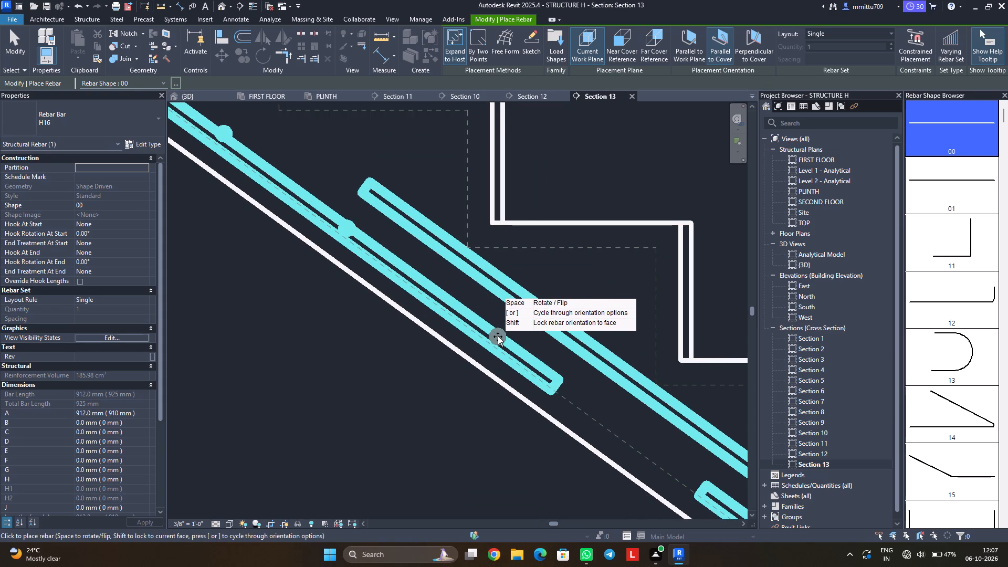
Place five transverse straight H16 bars along the upper side of the lower soffit bar, from its upper end down to the landing bend.
middle_click_drag(556, 379, 439, 298)
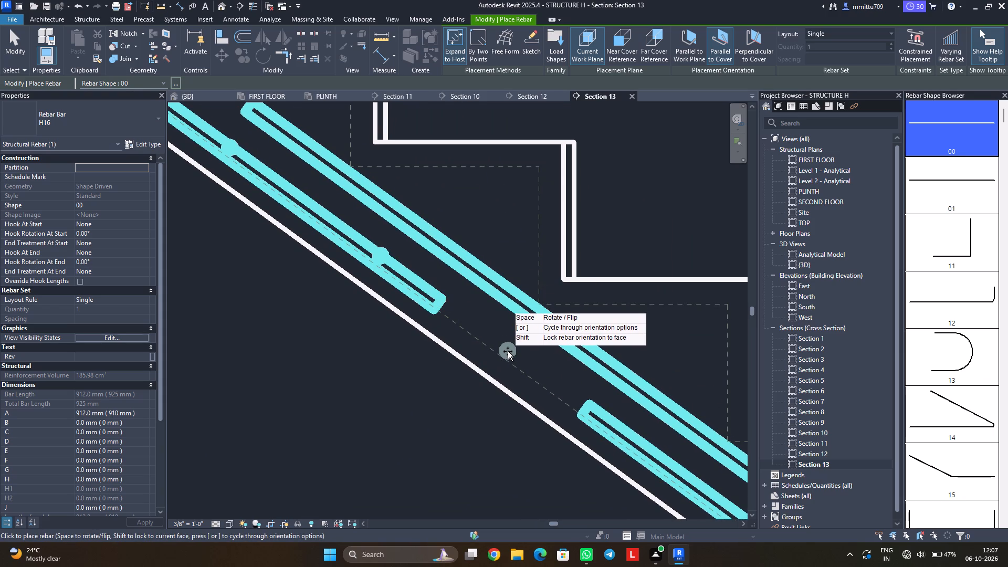
middle_click_drag(579, 395, 486, 342)
left_click(540, 382)
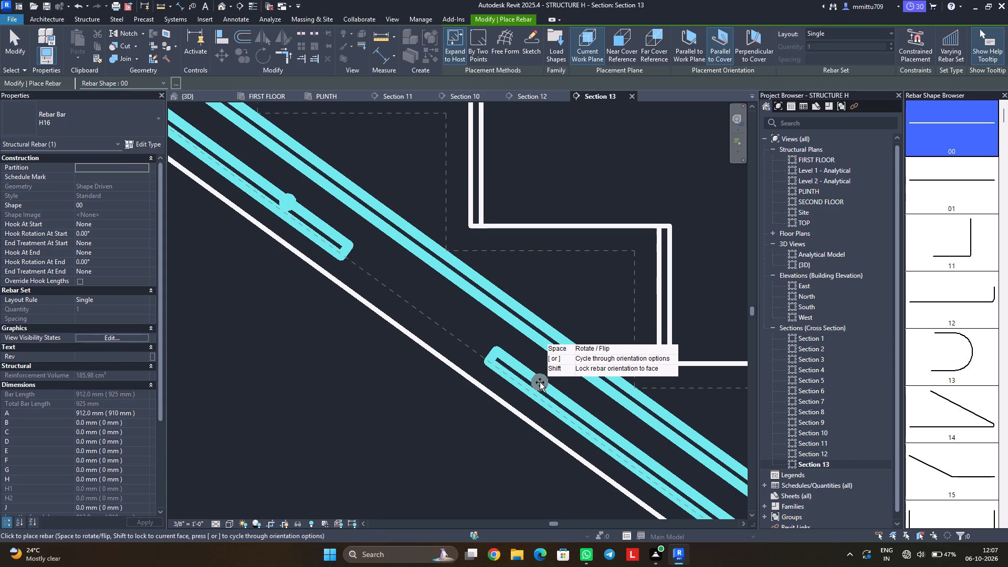
middle_click_drag(561, 404, 346, 260)
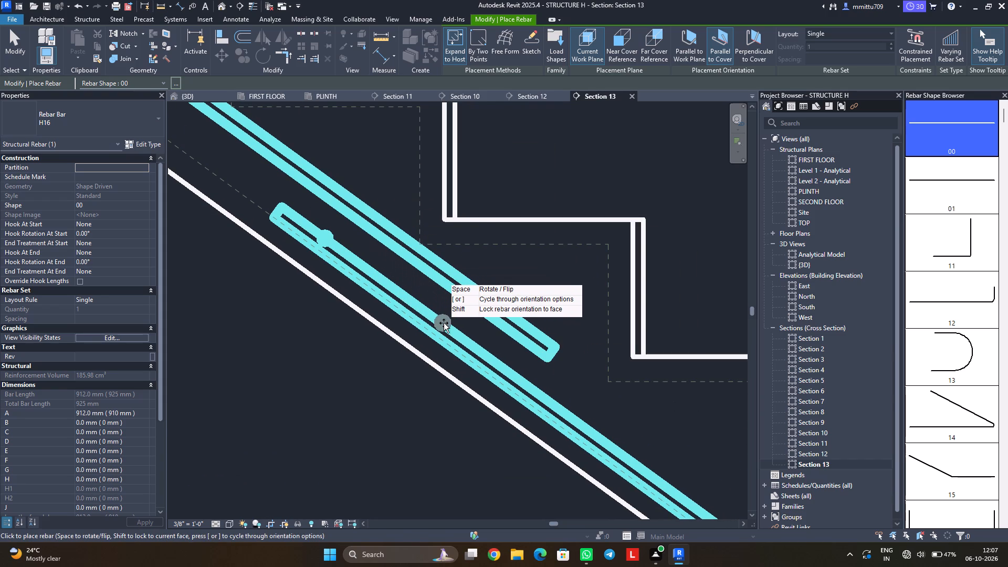
left_click(447, 329)
middle_click_drag(512, 375, 370, 279)
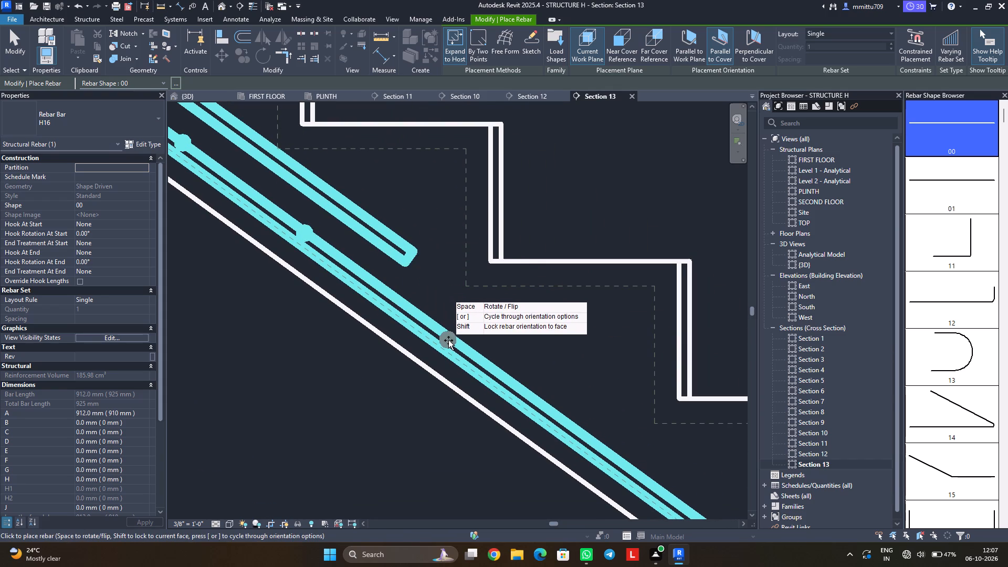
left_click(448, 340)
middle_click_drag(507, 377, 362, 280)
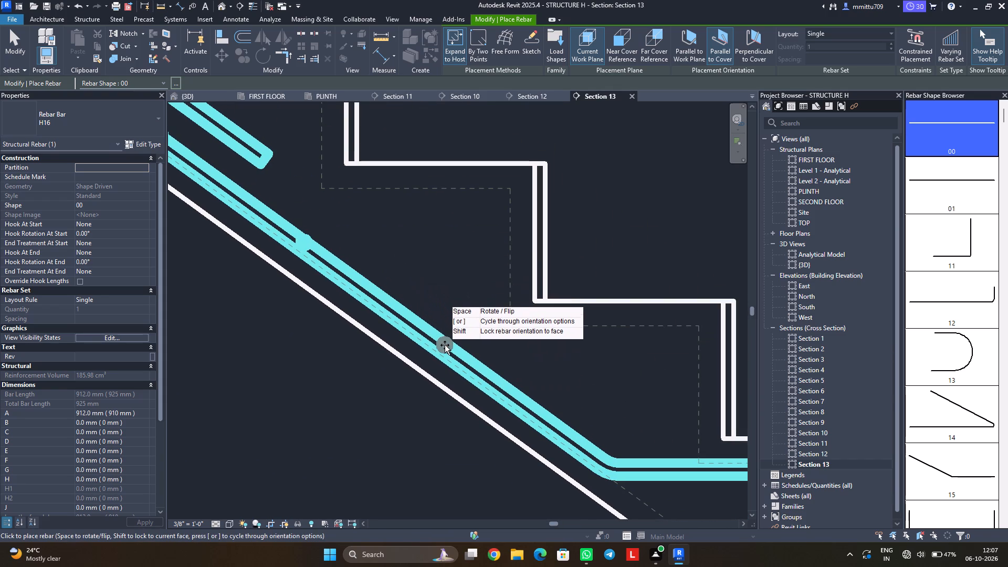
left_click(445, 345)
middle_click_drag(496, 377, 373, 295)
left_click(455, 358)
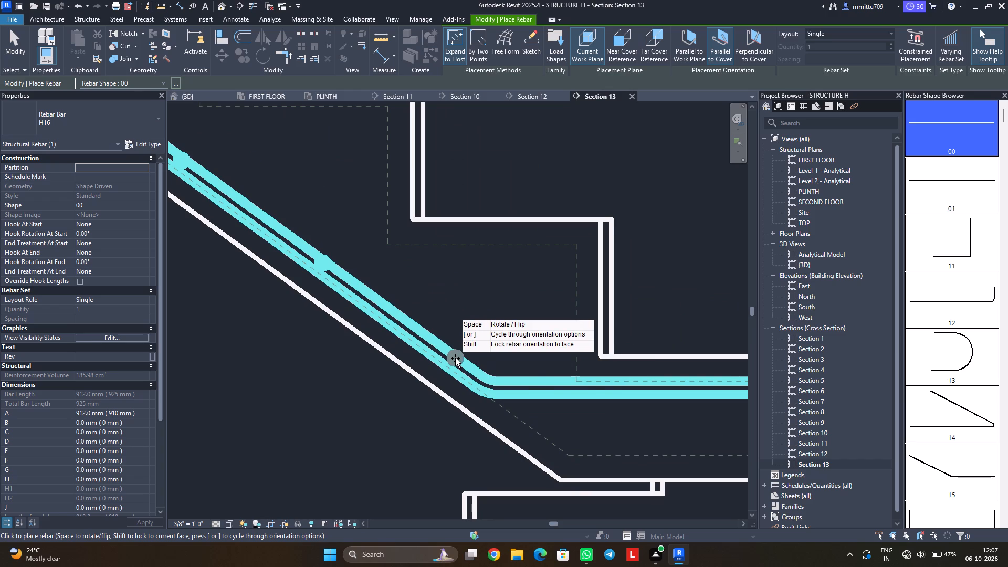
Place five transverse straight H16 bars spaced along the underside of the landing bar, from the bend to the landing's outer end.
left_click(604, 398)
middle_click_drag(625, 401, 460, 352)
scroll(461, 352, "up", 1)
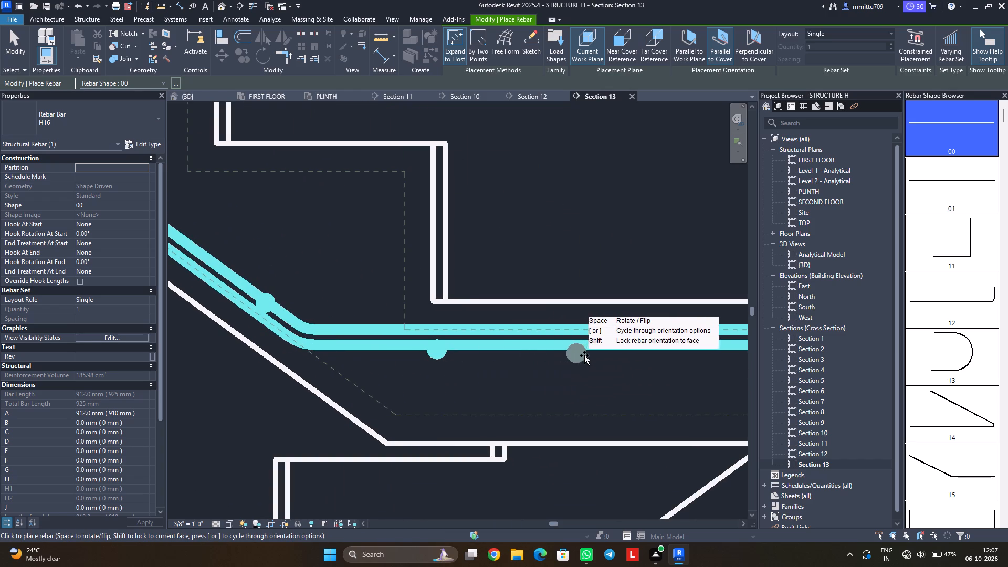
left_click(617, 353)
middle_click_drag(688, 367, 404, 310)
scroll(404, 310, "up", 1)
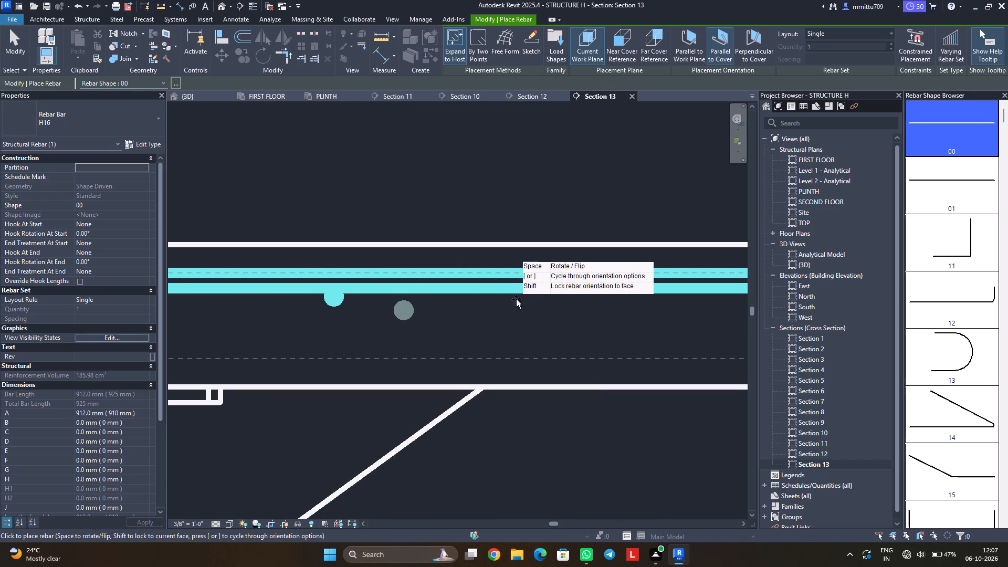
left_click(522, 296)
middle_click_drag(621, 306, 364, 297)
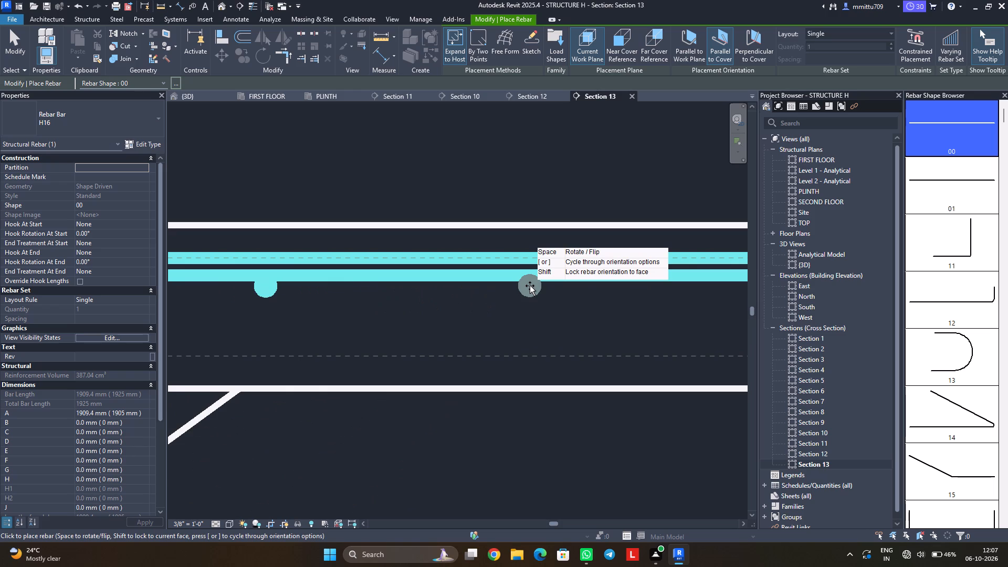
left_click(530, 286)
middle_click_drag(587, 293, 268, 288)
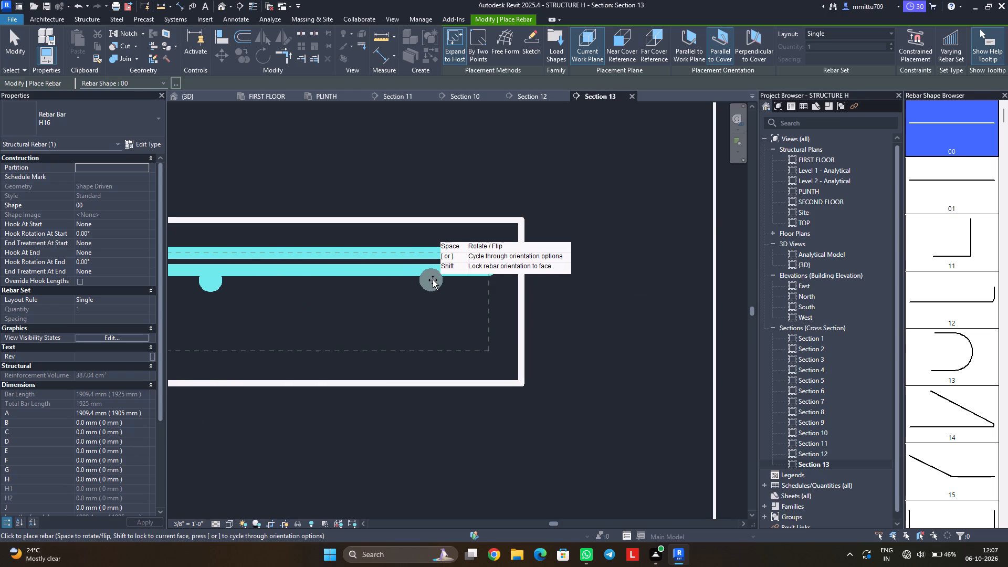
left_click(433, 280)
scroll(157, 297, "down", 4)
scroll(192, 306, "up", 1)
scroll(197, 308, "down", 10)
scroll(215, 309, "up", 1)
scroll(213, 309, "down", 2)
middle_click_drag(213, 309, 415, 330)
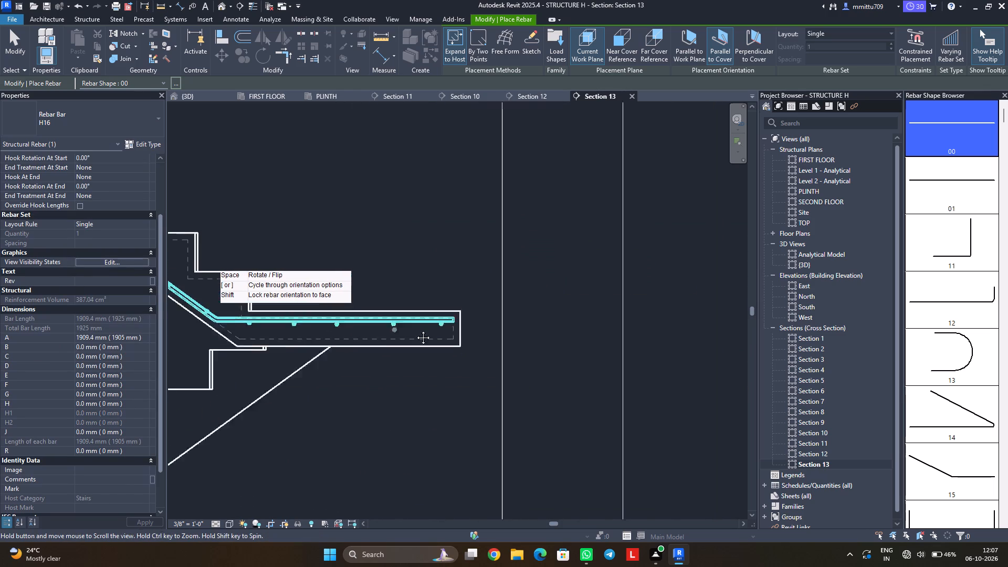
Place five transverse straight H16 bars (shape 00) along the underside of the mid-flight lap bar, from its upper end to its lower end.
middle_click_drag(415, 330, 414, 330)
scroll(358, 327, "down", 5)
middle_click_drag(300, 324, 429, 365)
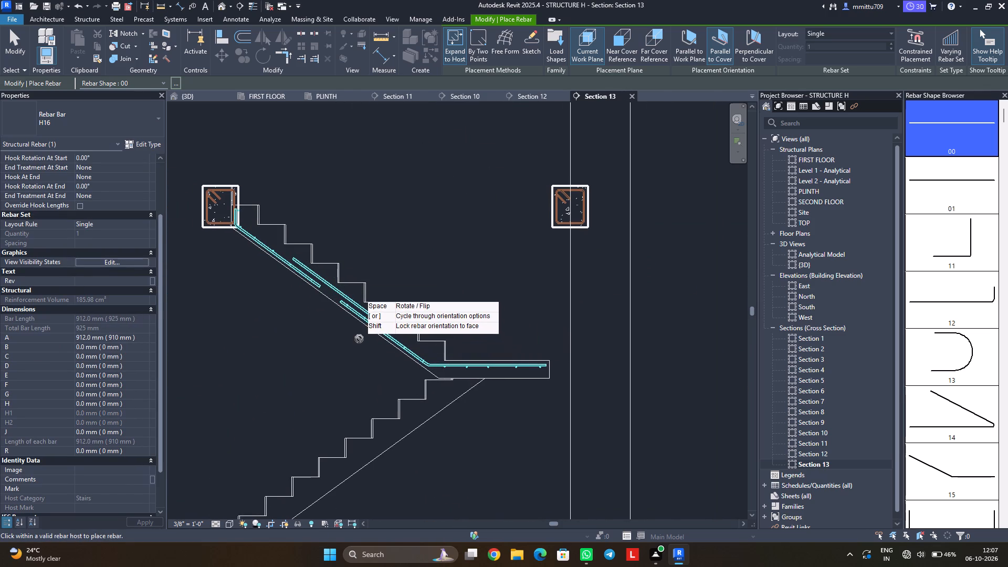
scroll(316, 273, "up", 12)
scroll(295, 271, "down", 1)
scroll(295, 271, "up", 1)
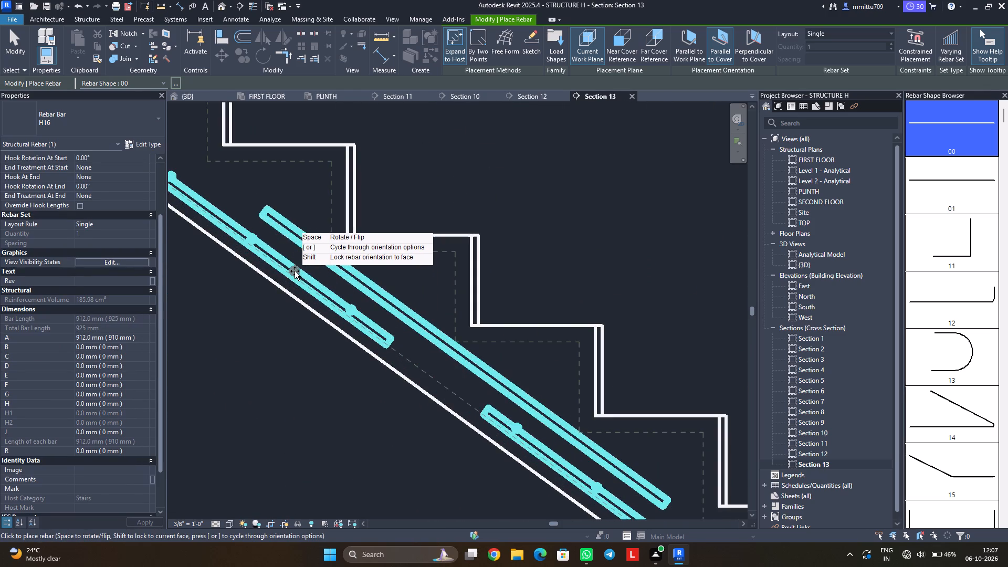
scroll(295, 271, "up", 1)
scroll(295, 271, "down", 1)
scroll(295, 271, "up", 1)
scroll(295, 271, "down", 2)
scroll(295, 271, "up", 1)
left_click(279, 224)
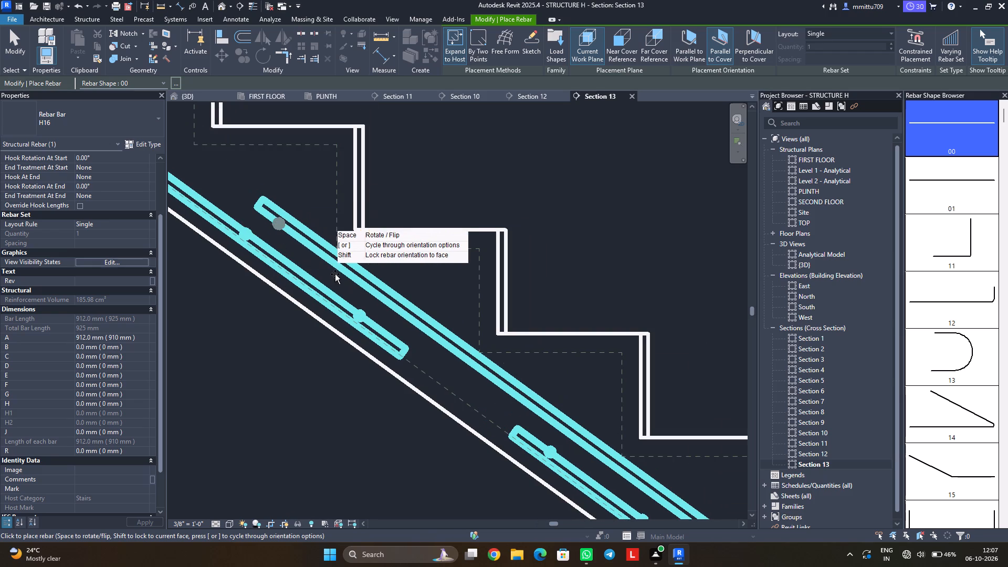
left_click(375, 294)
middle_click_drag(436, 351, 314, 254)
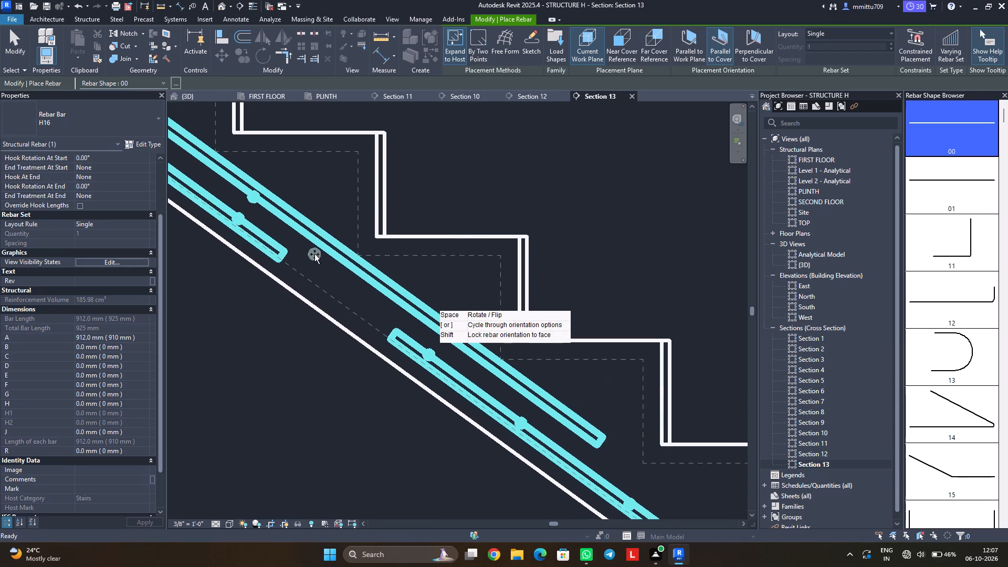
scroll(317, 253, "up", 1)
left_click(355, 272)
middle_click_drag(424, 339, 349, 283)
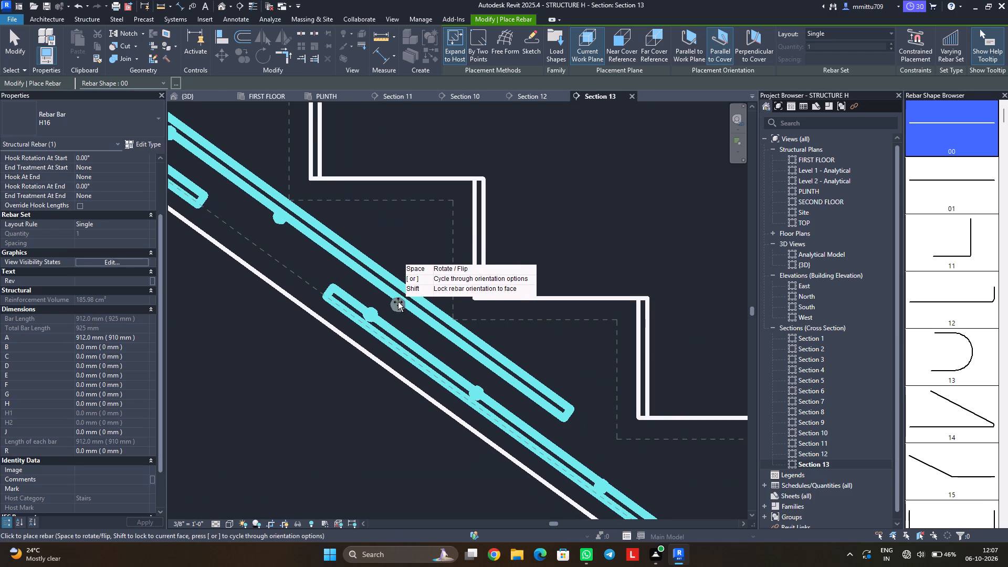
left_click(398, 302)
left_click(491, 367)
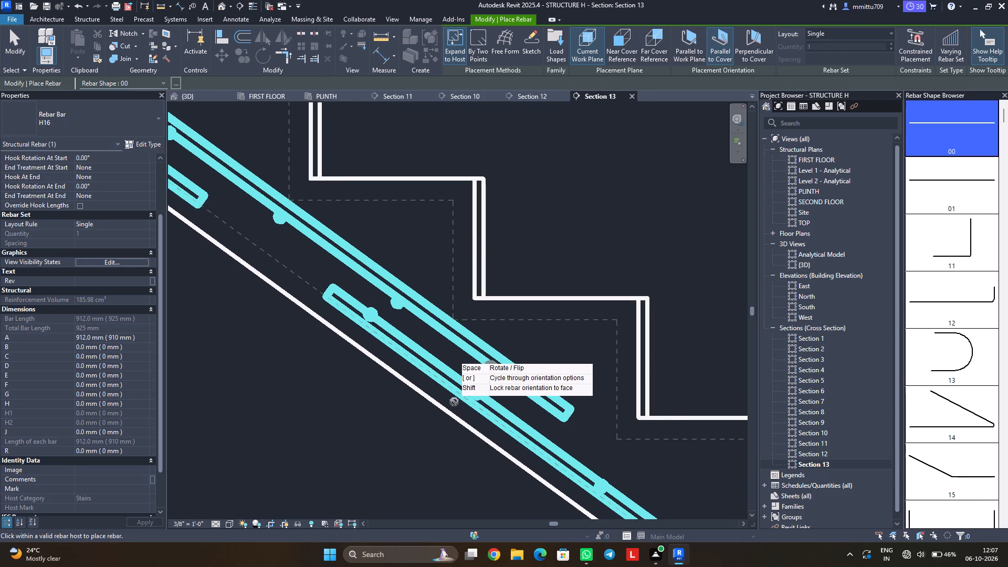
key("Escape")
key("Escape")
Select all H16 bars like a newly placed transverse bar and set them to show unobscured in the {3D} view.
scroll(454, 402, "up", 1)
scroll(454, 402, "down", 2)
scroll(454, 402, "up", 1)
scroll(454, 402, "down", 4)
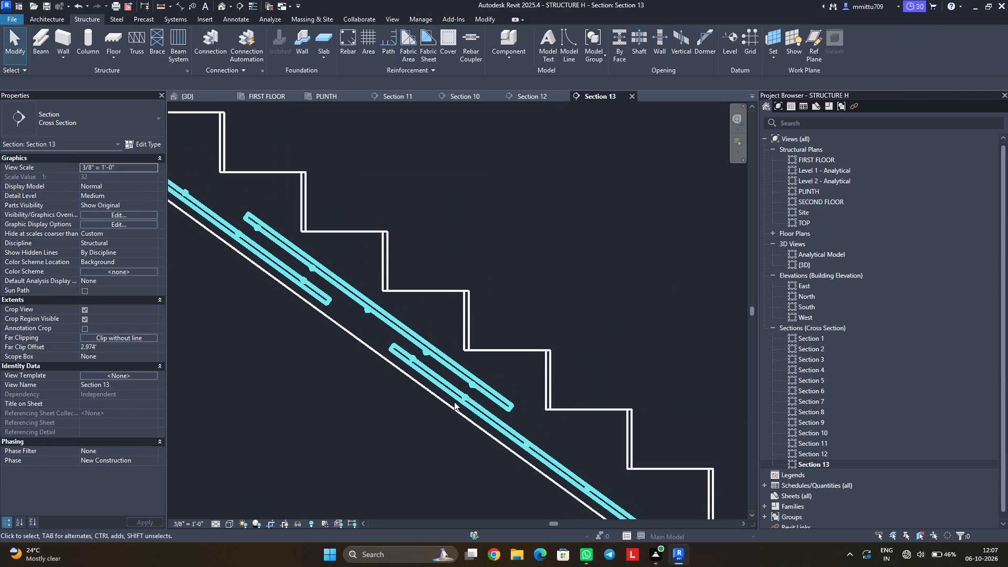
scroll(454, 402, "down", 2)
scroll(471, 449, "down", 7)
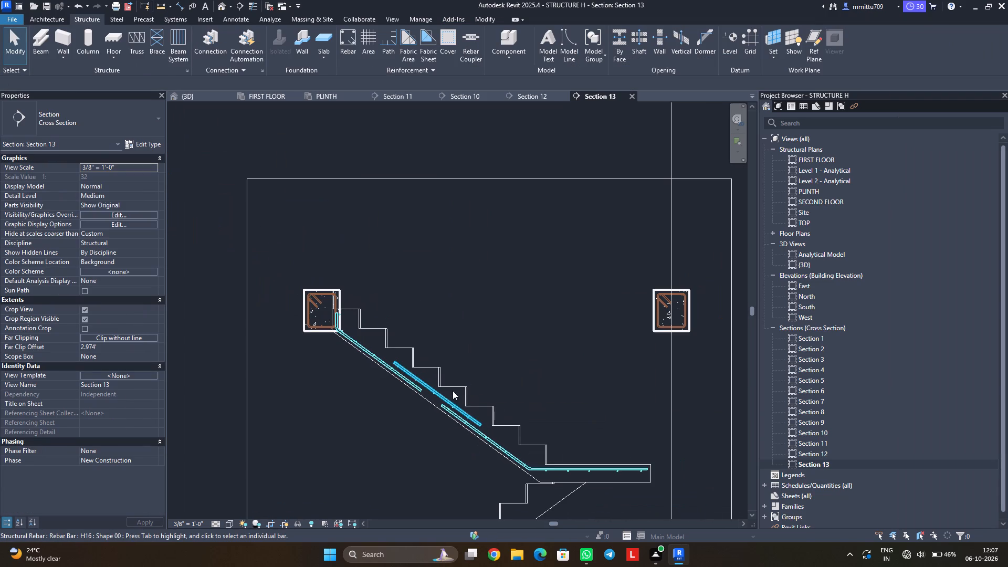
left_click(448, 403)
key("Escape")
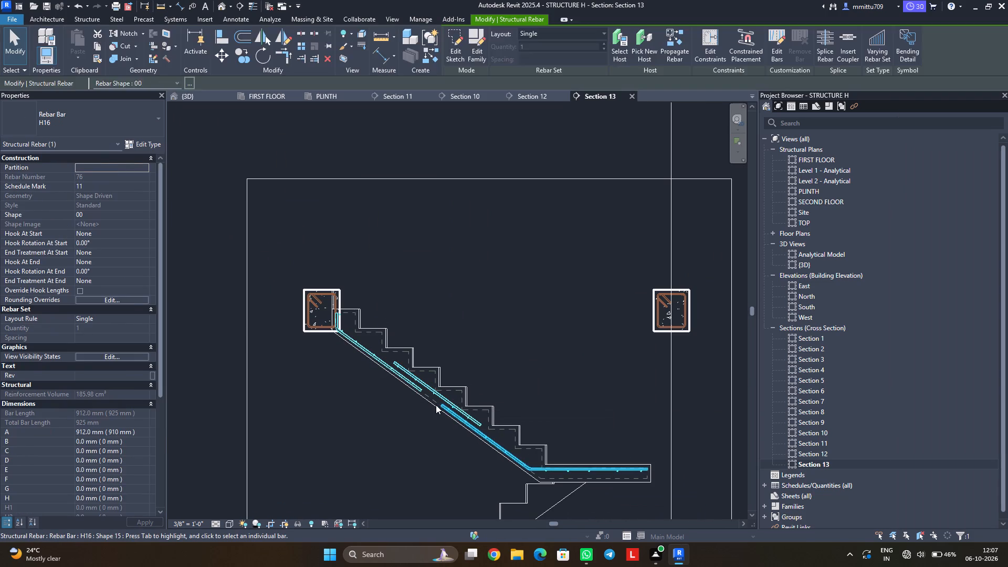
scroll(430, 385, "up", 1)
scroll(430, 385, "down", 1)
scroll(430, 385, "up", 2)
left_click(427, 385)
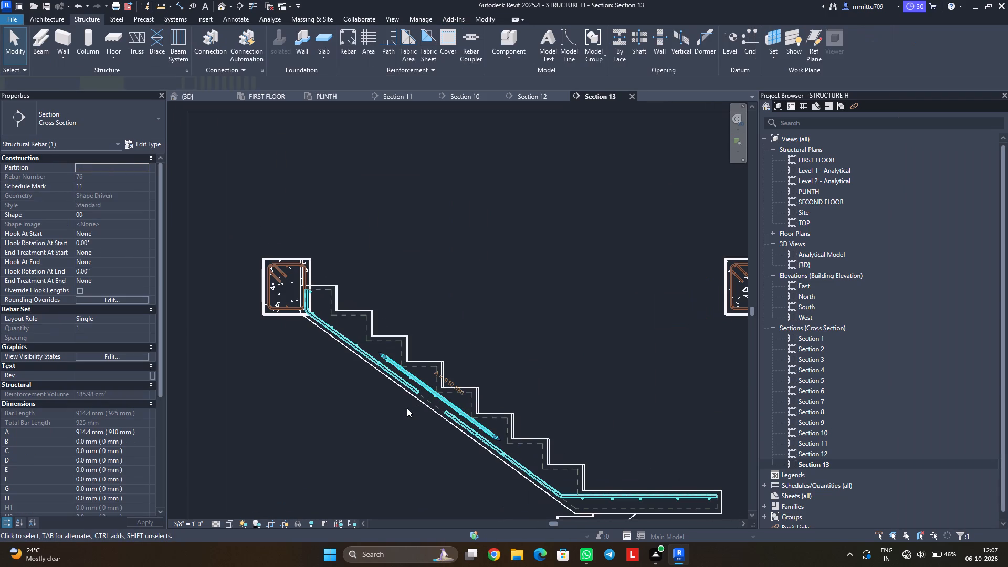
type("SA")
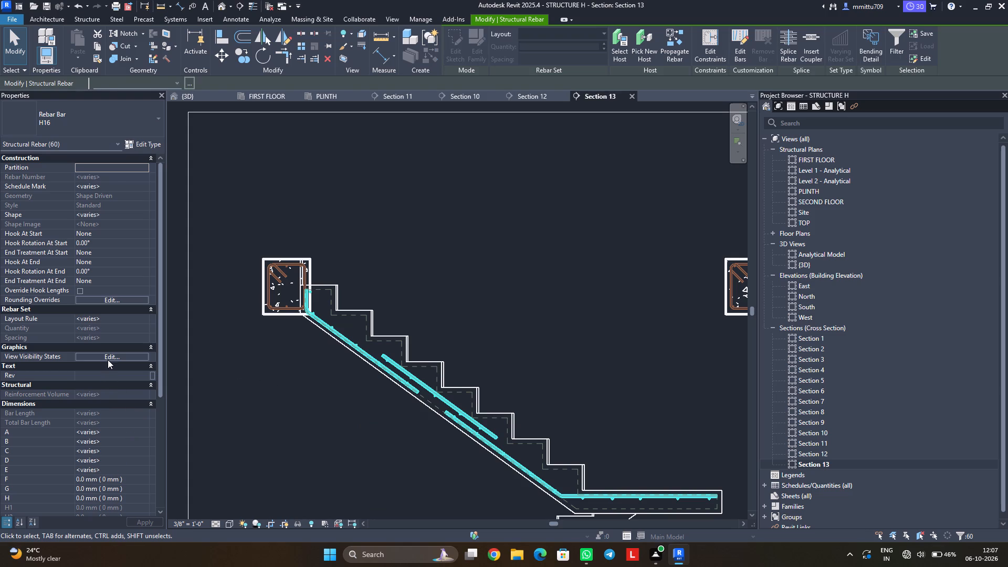
left_click(108, 358)
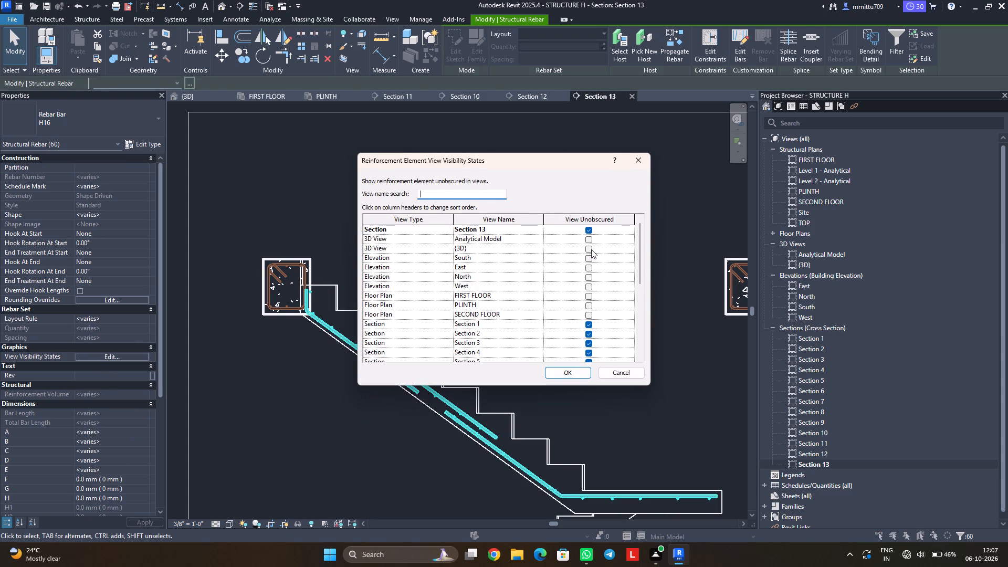
left_click(591, 249)
left_click(579, 366)
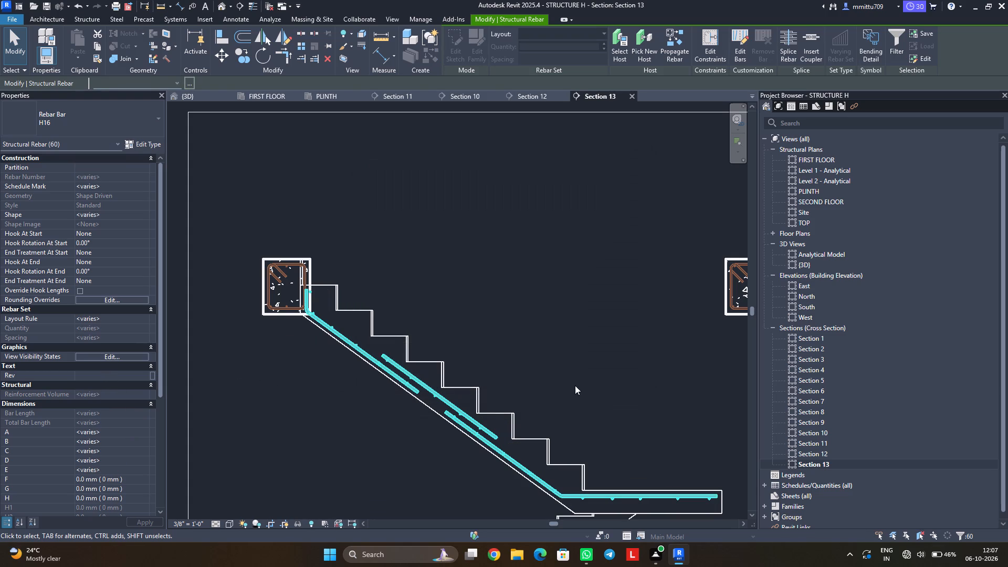
left_click(454, 291)
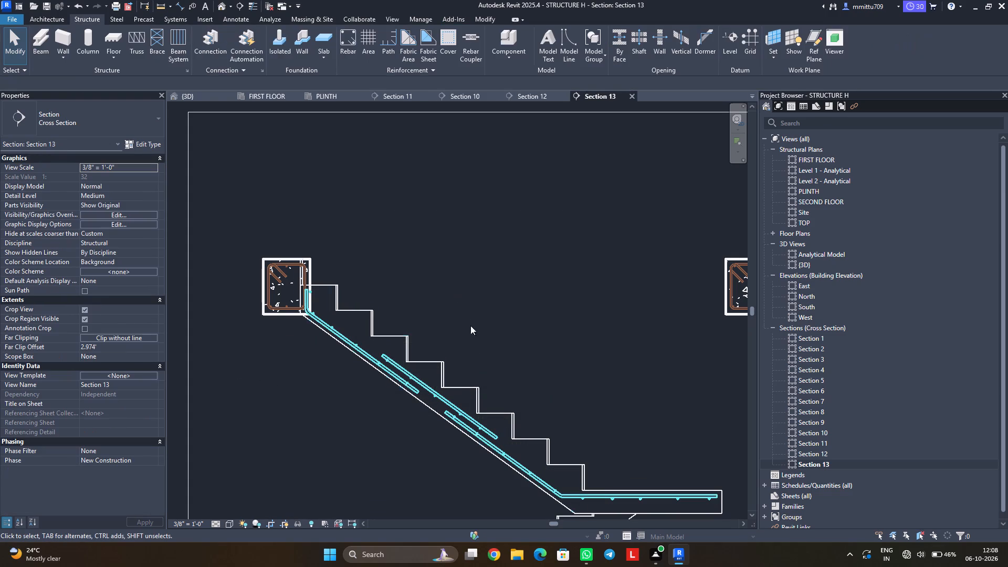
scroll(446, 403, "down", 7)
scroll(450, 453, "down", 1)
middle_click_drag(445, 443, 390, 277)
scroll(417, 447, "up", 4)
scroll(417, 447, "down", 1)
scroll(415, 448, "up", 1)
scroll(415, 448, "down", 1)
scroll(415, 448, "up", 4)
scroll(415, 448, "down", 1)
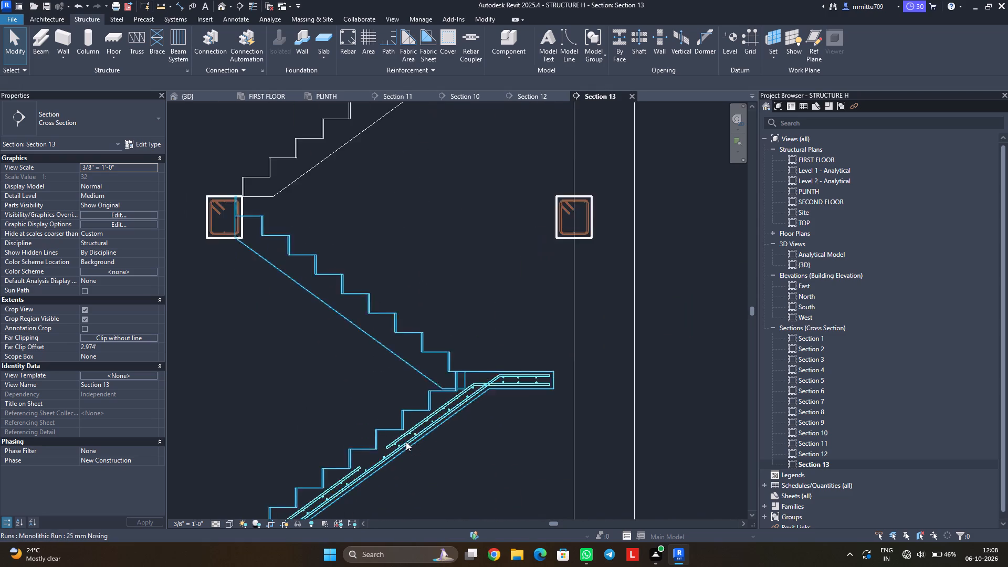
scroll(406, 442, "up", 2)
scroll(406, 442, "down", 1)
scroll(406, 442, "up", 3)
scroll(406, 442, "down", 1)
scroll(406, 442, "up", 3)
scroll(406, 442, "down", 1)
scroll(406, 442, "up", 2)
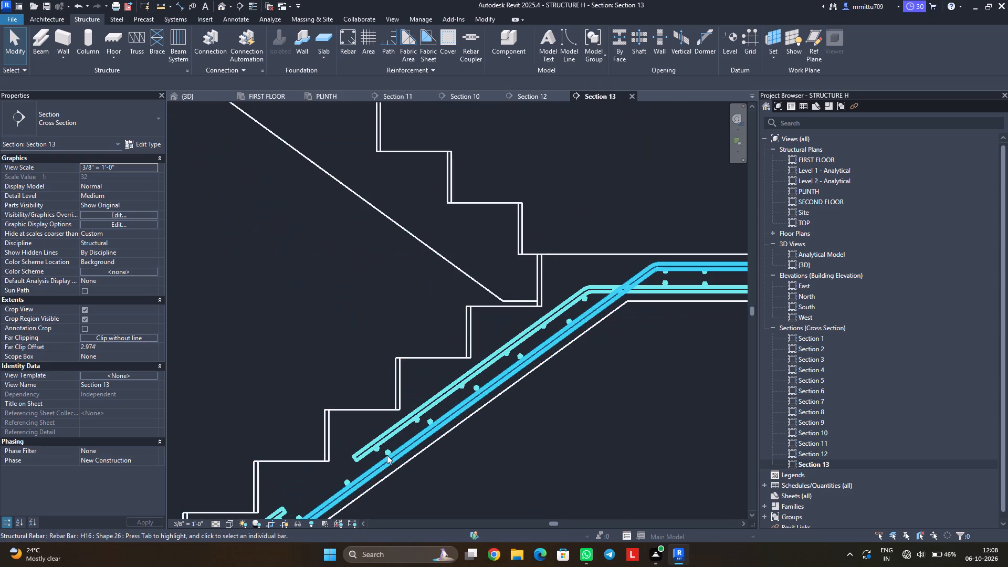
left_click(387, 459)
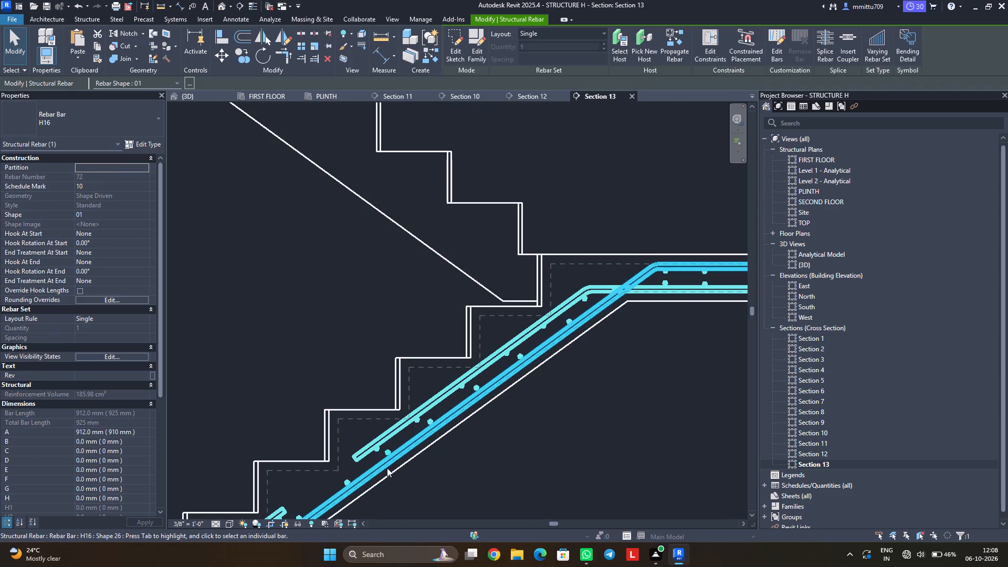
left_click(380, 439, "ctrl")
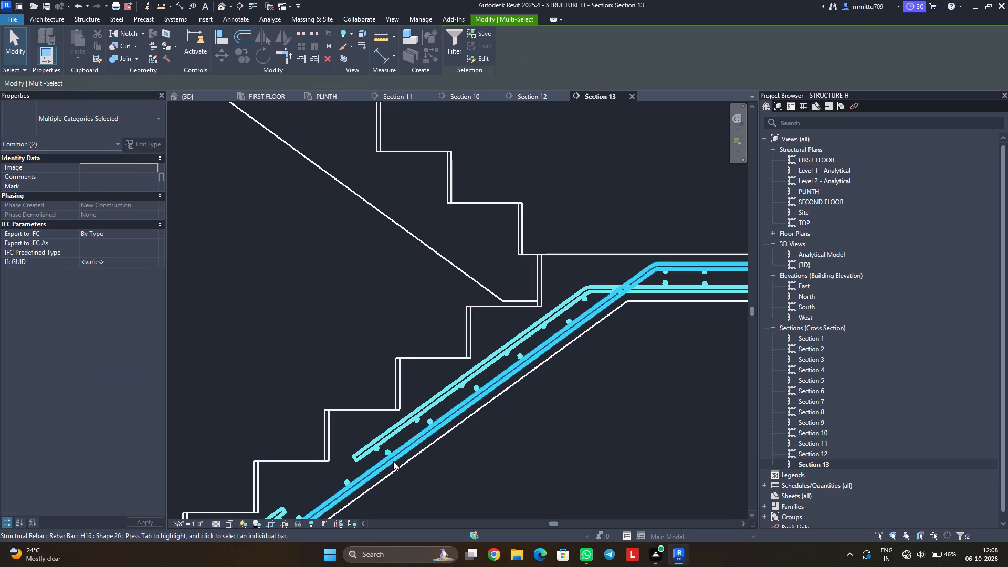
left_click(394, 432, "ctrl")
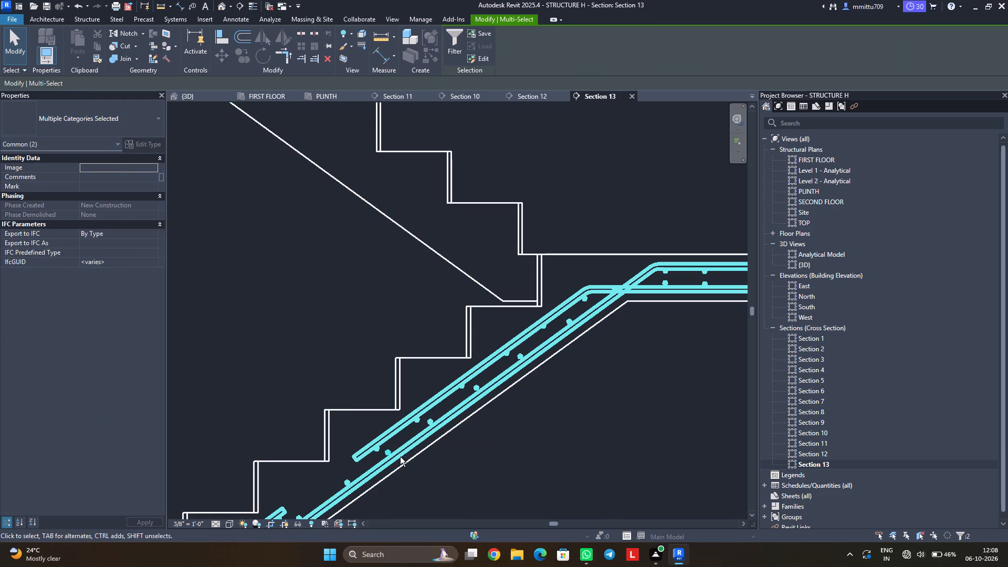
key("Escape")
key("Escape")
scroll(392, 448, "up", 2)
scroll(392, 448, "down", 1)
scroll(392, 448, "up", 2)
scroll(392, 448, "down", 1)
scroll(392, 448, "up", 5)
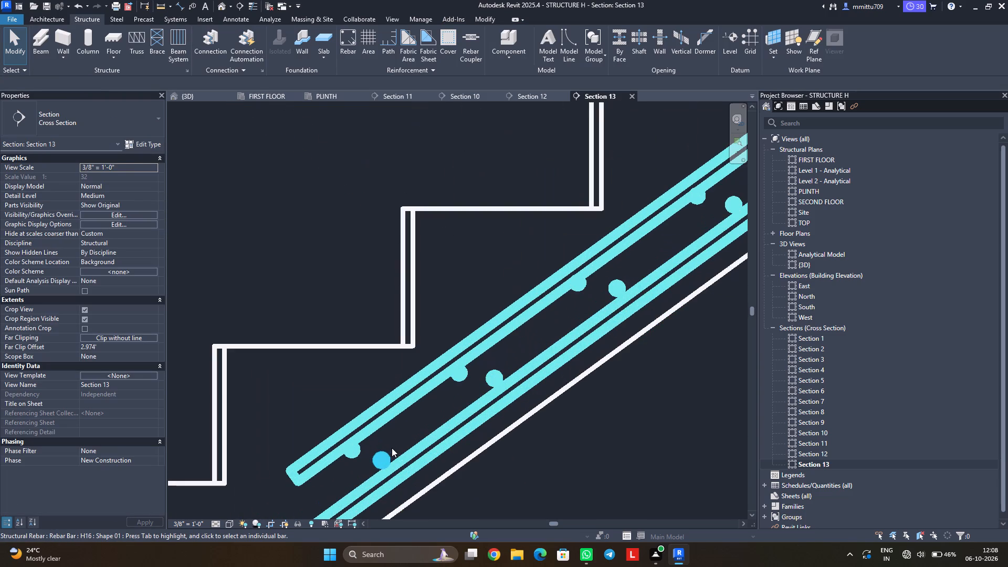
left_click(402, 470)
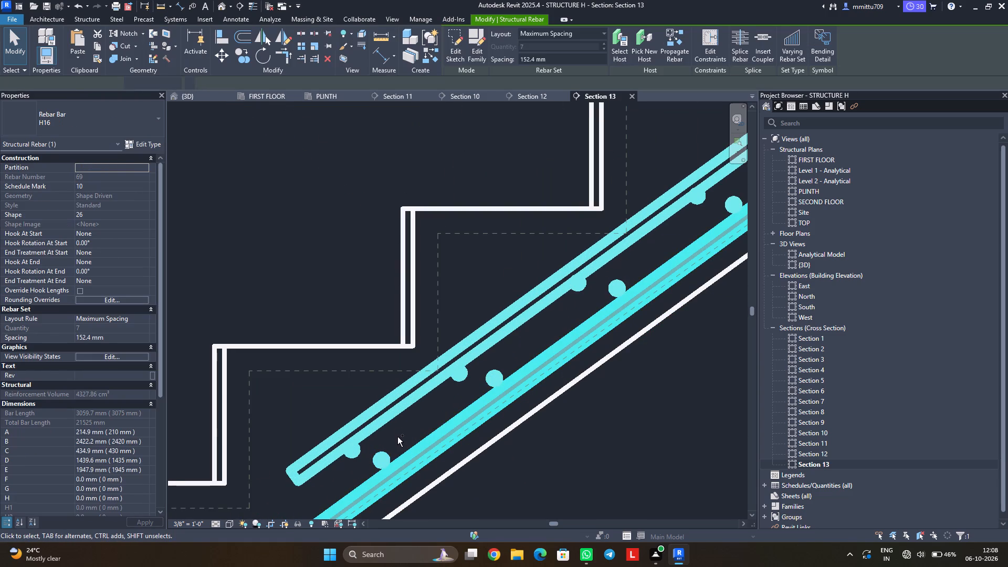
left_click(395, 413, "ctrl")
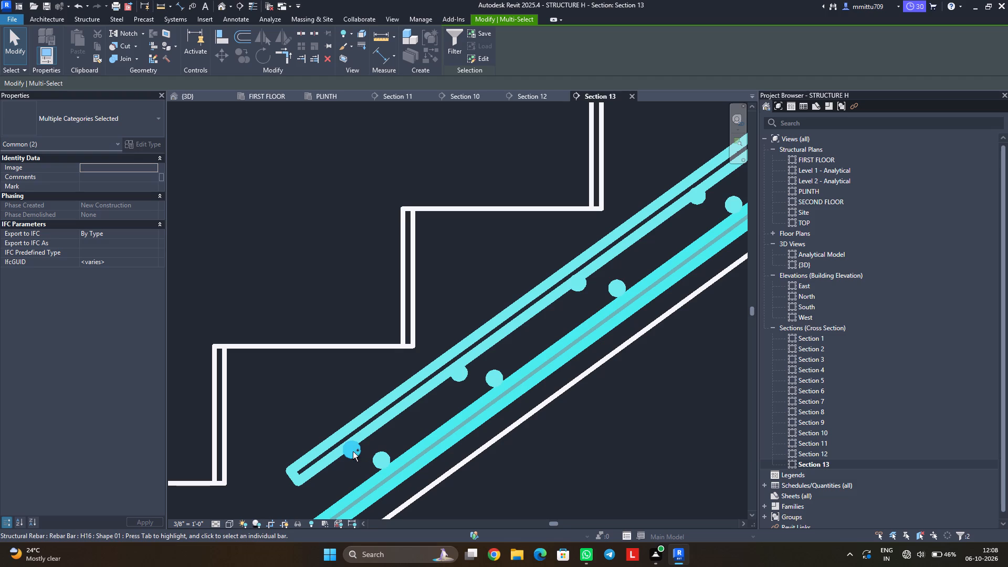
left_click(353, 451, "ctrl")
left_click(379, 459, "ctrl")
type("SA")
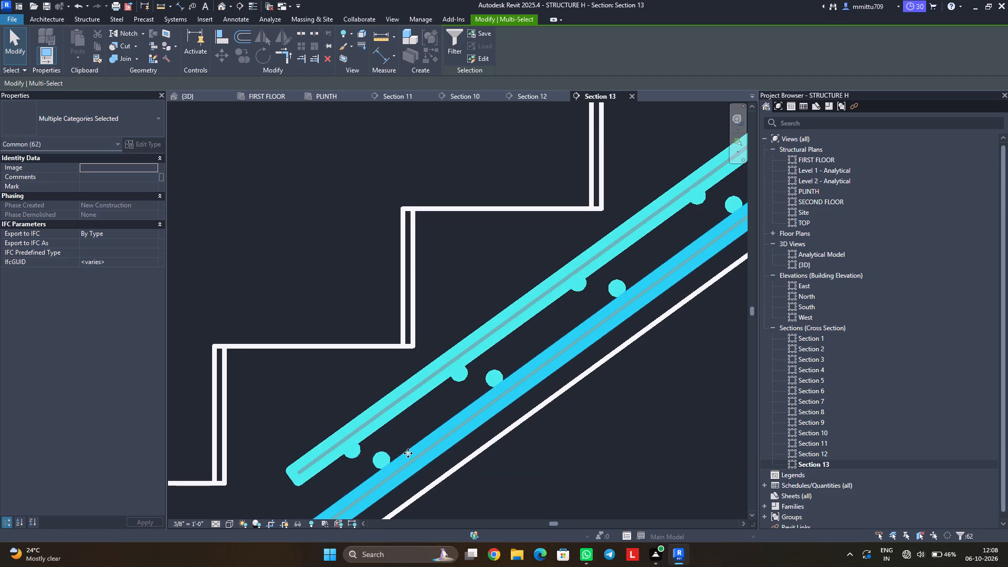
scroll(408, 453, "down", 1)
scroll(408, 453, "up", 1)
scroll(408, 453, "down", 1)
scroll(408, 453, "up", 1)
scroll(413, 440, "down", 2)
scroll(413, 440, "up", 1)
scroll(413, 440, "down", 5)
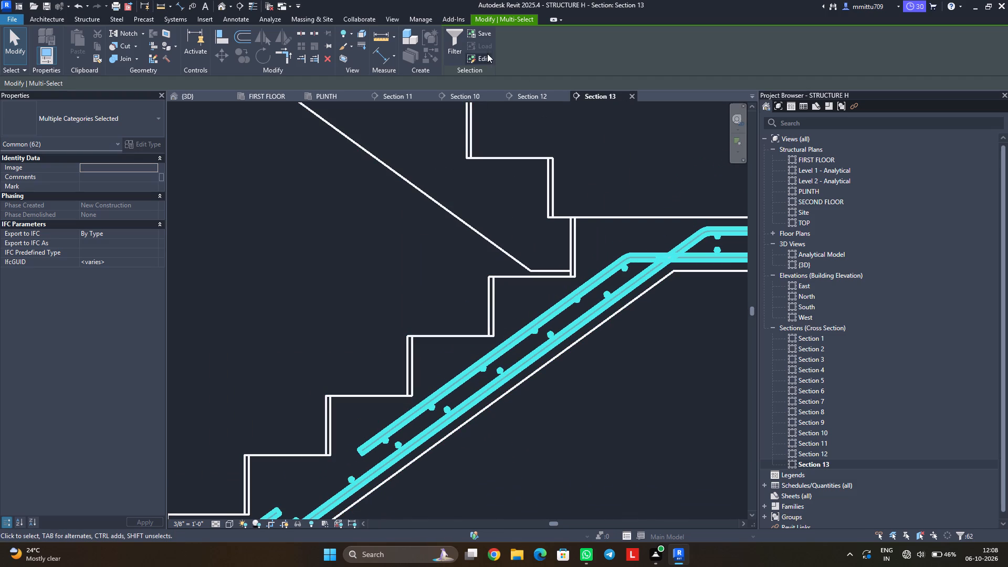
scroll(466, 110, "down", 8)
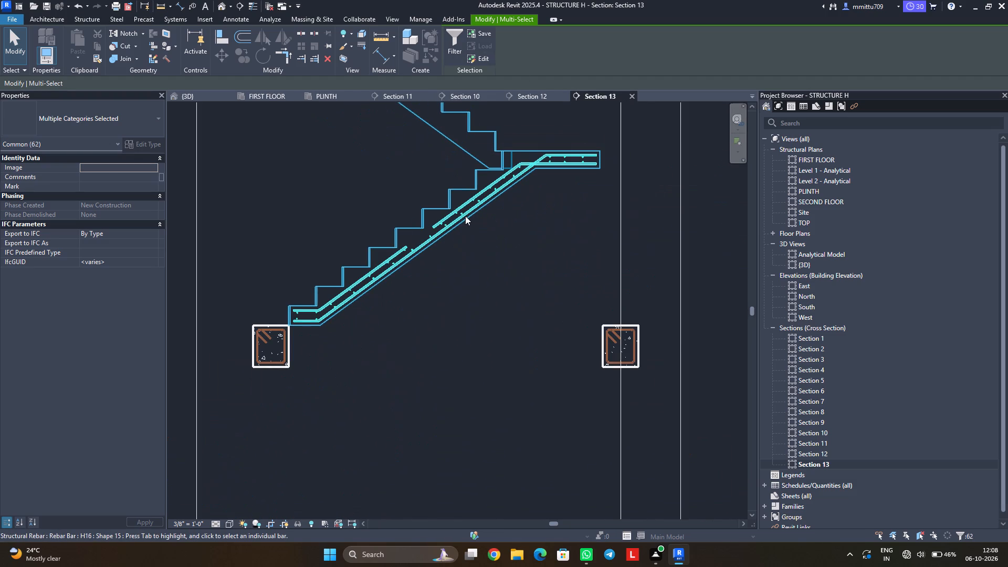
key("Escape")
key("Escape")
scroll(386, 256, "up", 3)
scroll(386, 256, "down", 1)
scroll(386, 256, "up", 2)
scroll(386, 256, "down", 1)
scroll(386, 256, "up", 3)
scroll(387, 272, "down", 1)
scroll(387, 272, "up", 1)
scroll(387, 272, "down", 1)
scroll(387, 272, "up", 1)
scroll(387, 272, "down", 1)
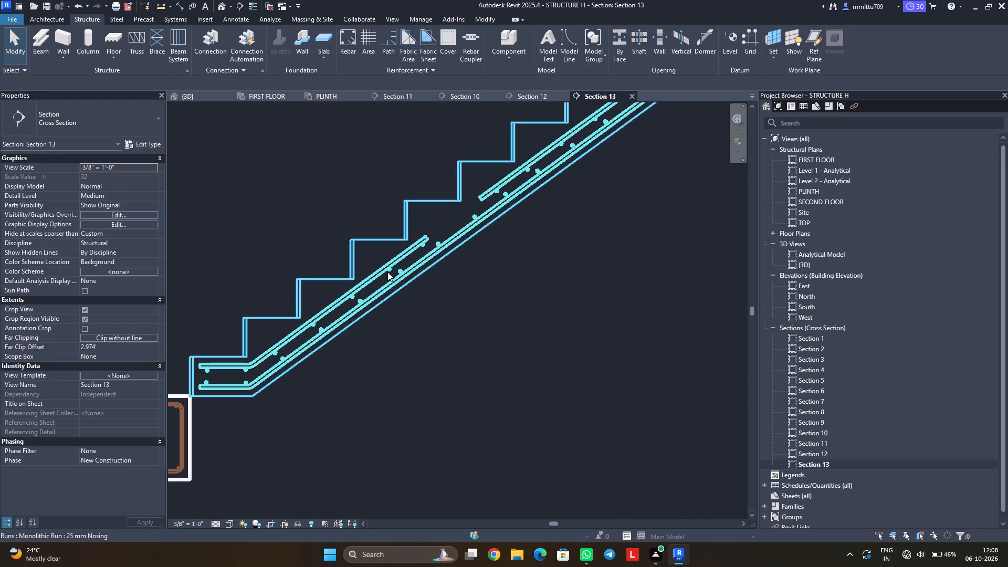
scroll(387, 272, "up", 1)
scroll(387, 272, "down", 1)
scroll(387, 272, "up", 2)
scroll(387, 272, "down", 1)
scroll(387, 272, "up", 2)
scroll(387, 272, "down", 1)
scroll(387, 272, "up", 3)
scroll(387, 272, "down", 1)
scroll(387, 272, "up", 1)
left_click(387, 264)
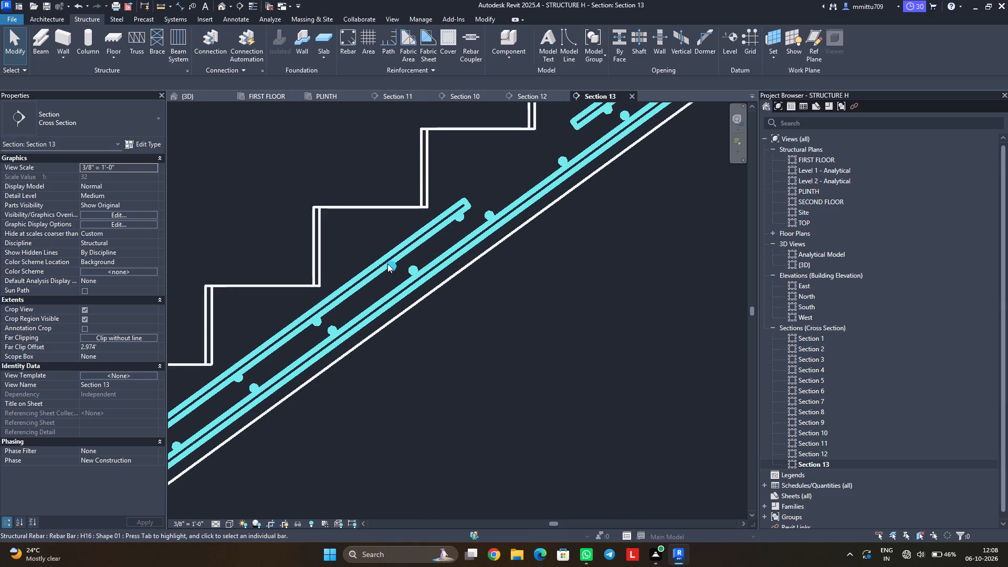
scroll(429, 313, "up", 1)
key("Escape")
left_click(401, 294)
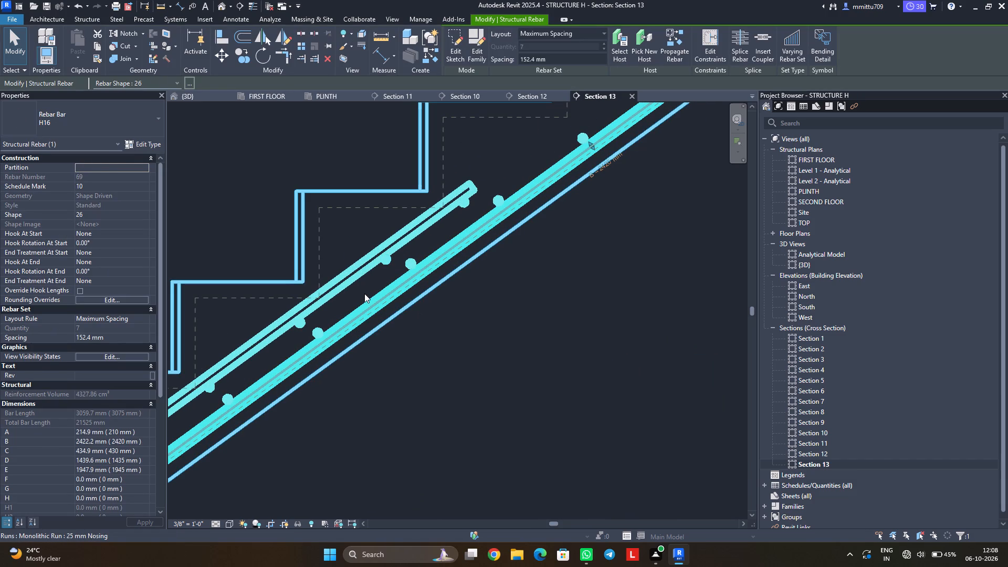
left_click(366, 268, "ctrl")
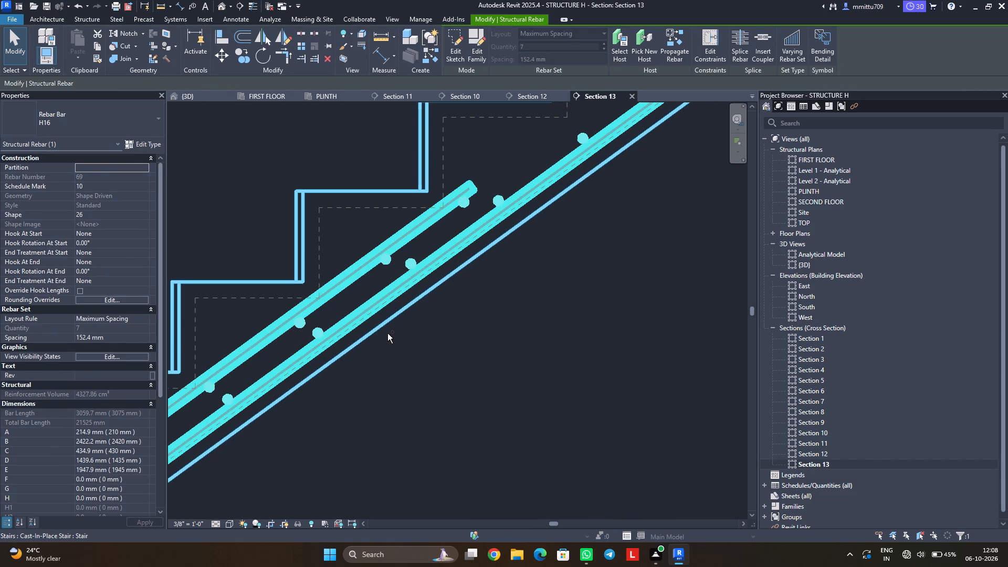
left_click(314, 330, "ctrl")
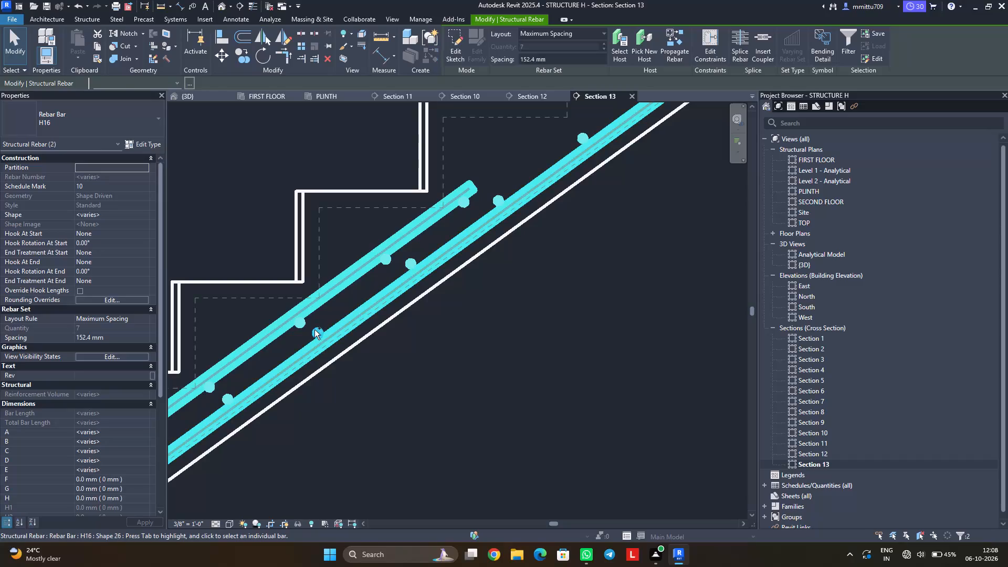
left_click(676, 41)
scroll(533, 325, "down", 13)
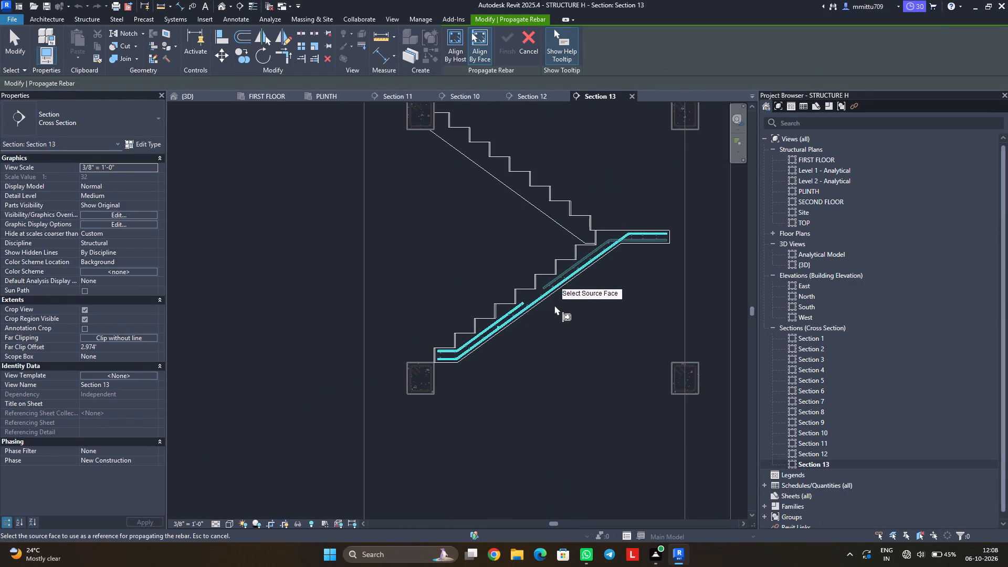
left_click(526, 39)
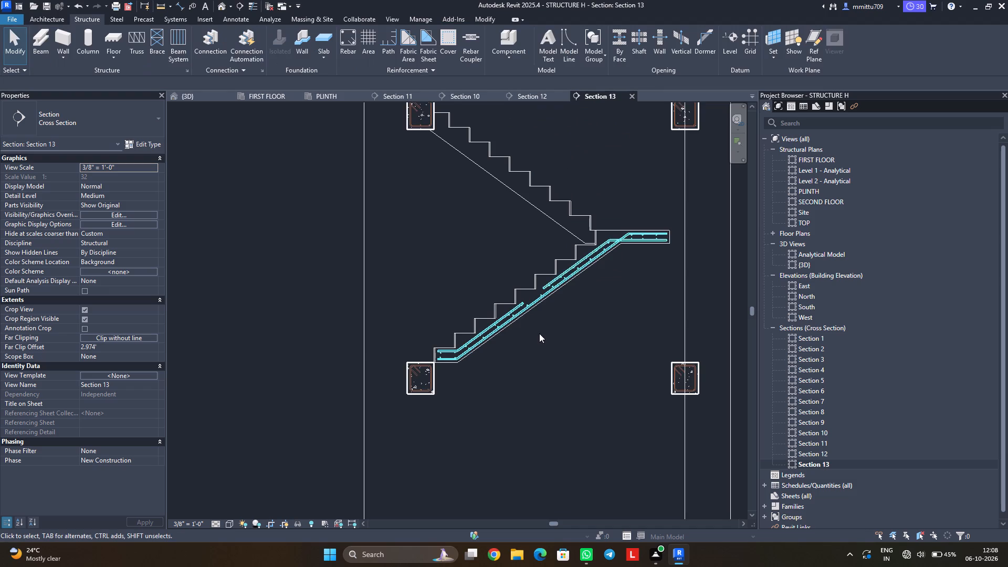
Propagate all H16 bars from the upper cast-in-place stair to the stair directly below it, aligned by host.
scroll(527, 320, "up", 11)
scroll(463, 312, "up", 1)
scroll(463, 312, "down", 2)
scroll(463, 312, "up", 1)
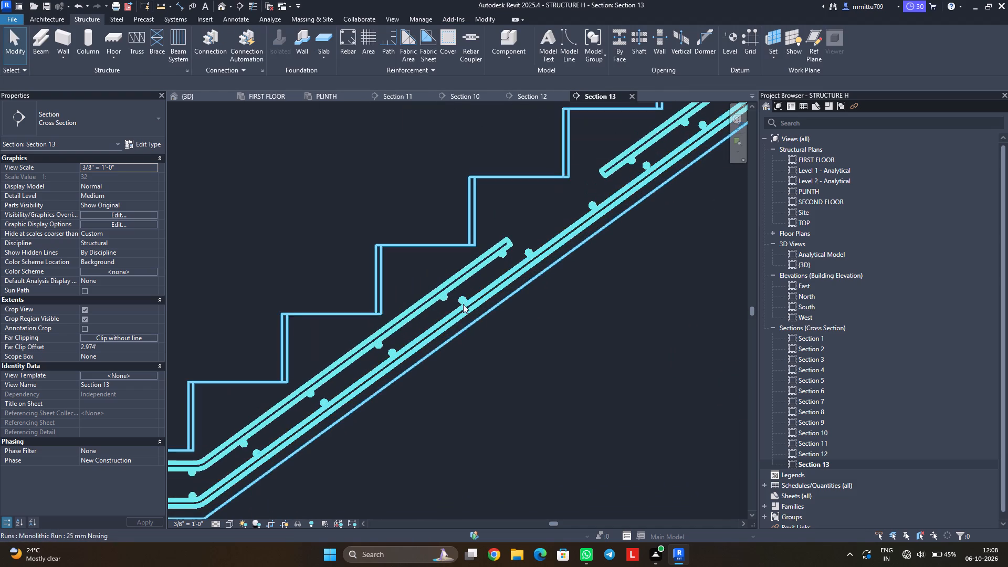
left_click(463, 297)
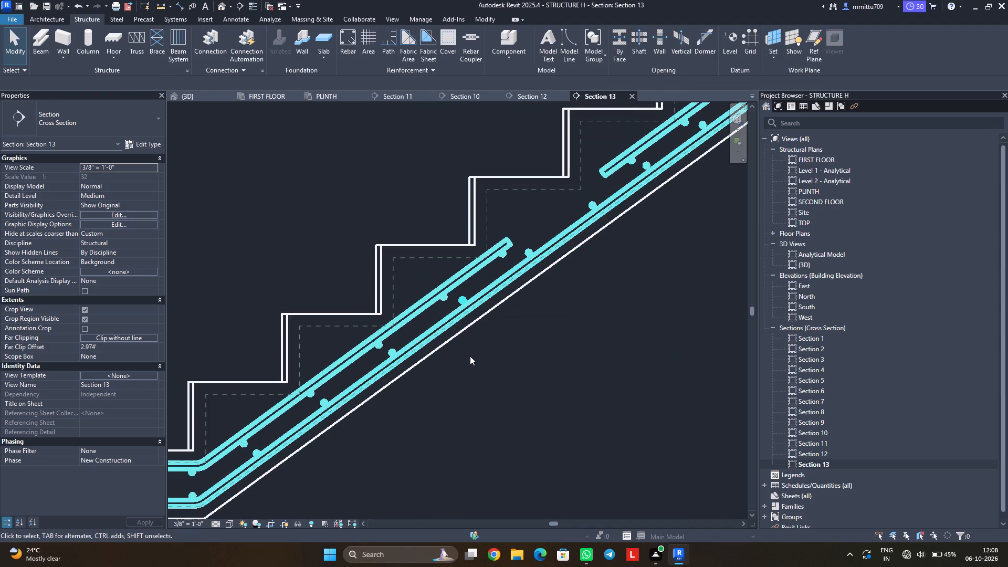
type("SA")
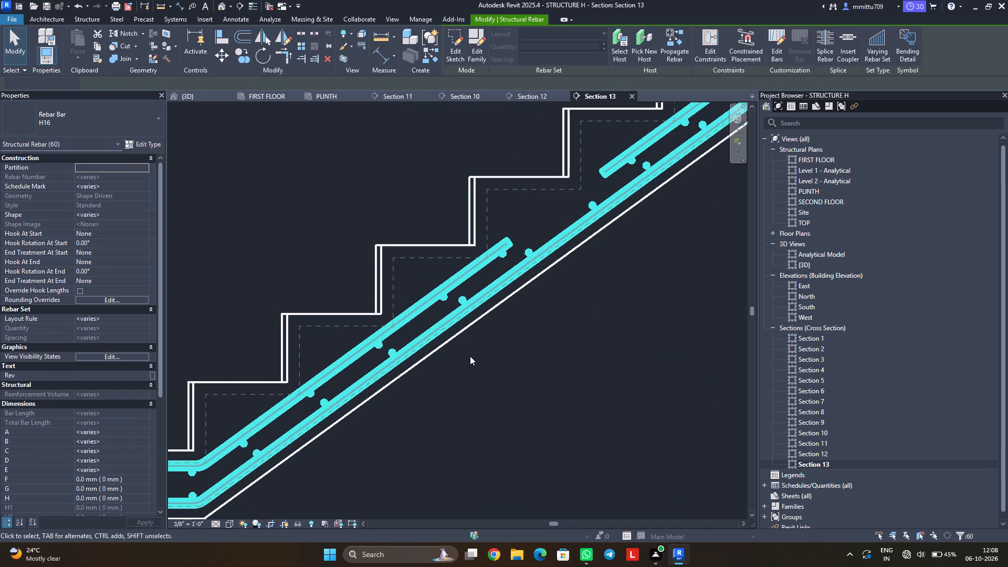
left_click(667, 32)
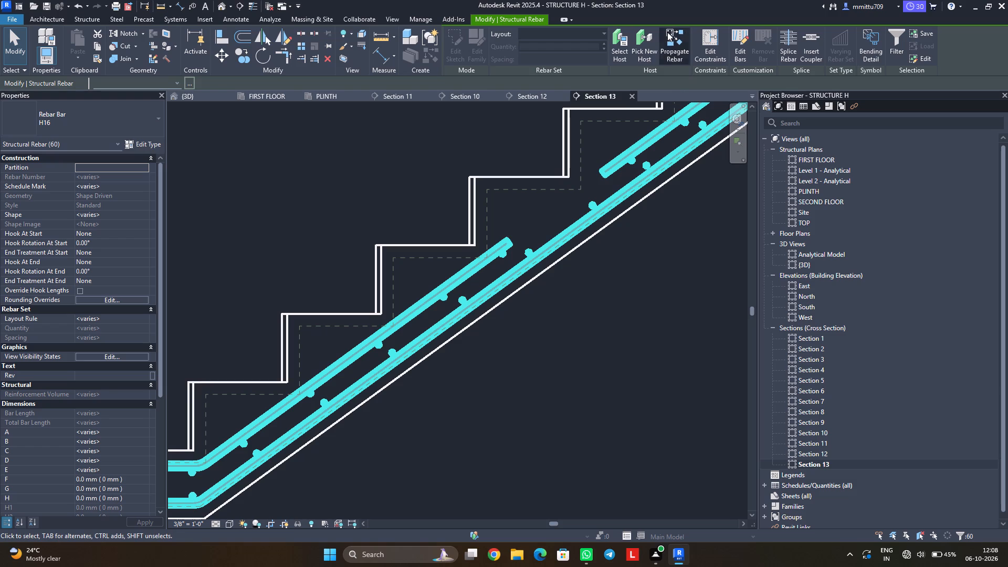
scroll(537, 347, "down", 5)
scroll(513, 342, "up", 1)
scroll(513, 342, "down", 3)
scroll(493, 330, "up", 1)
scroll(493, 330, "down", 2)
middle_click_drag(482, 298, 488, 413)
left_click(455, 46)
scroll(469, 321, "down", 1)
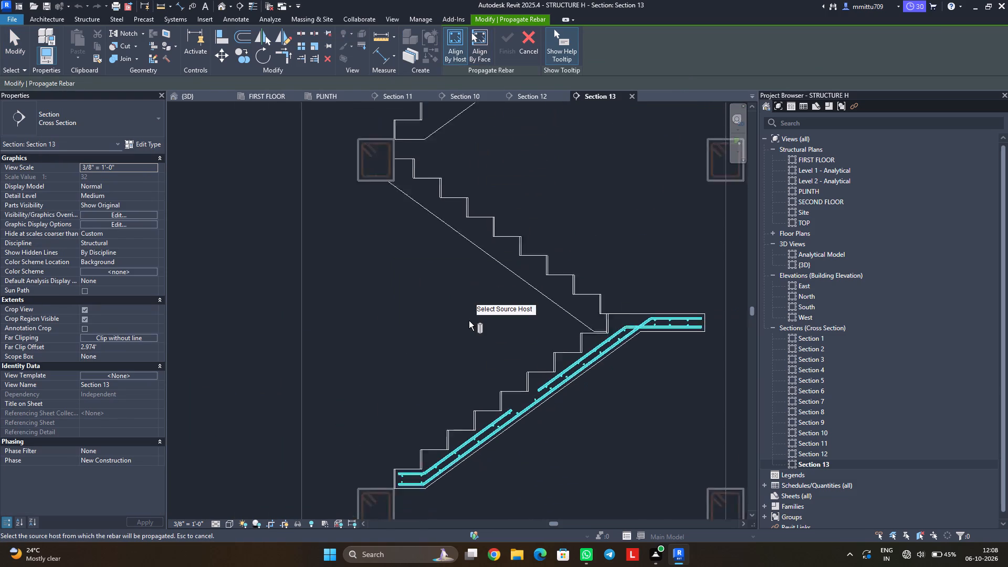
scroll(469, 321, "down", 3)
middle_click_drag(466, 351, 465, 403)
scroll(465, 403, "down", 1)
left_click(479, 243)
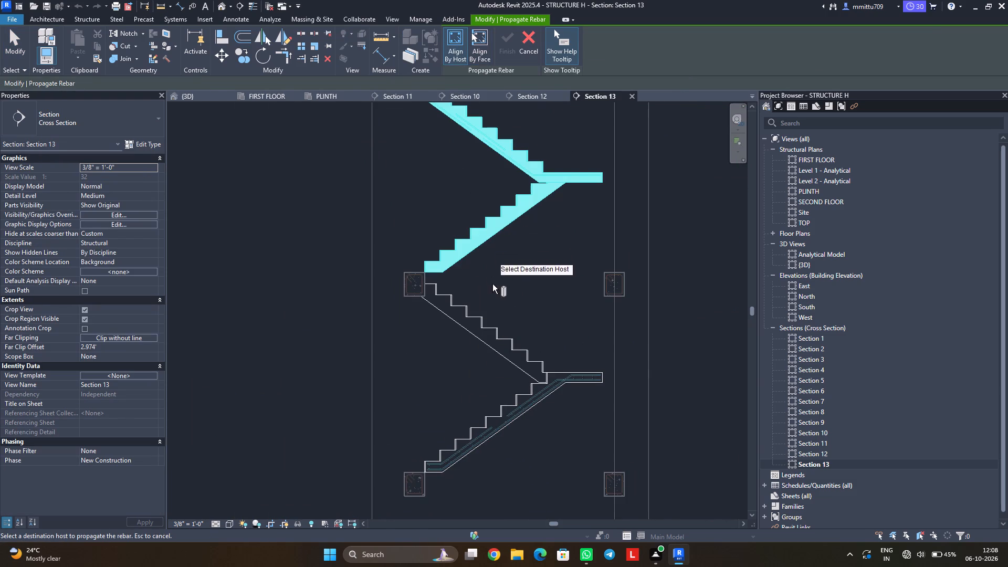
left_click(487, 332)
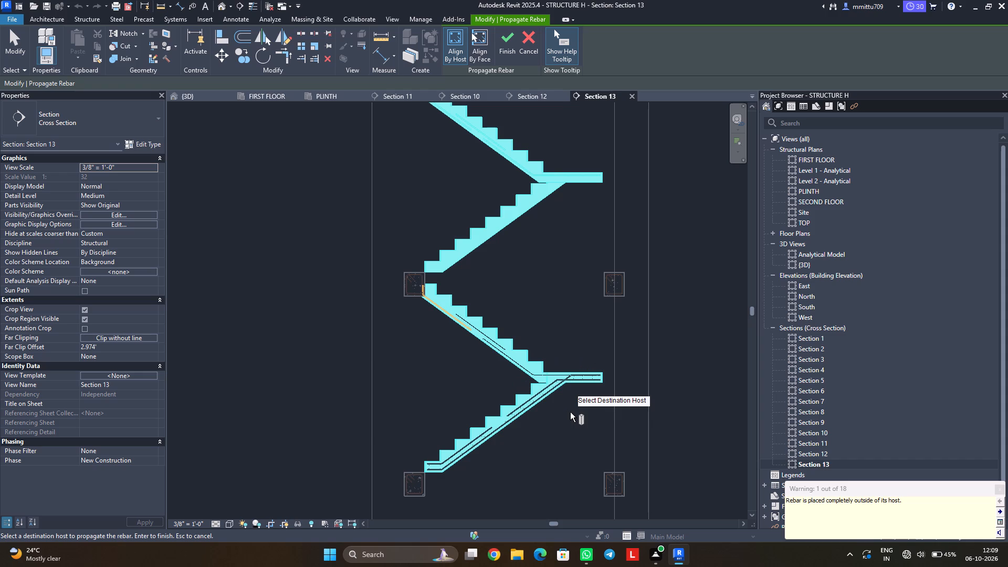
key("Escape")
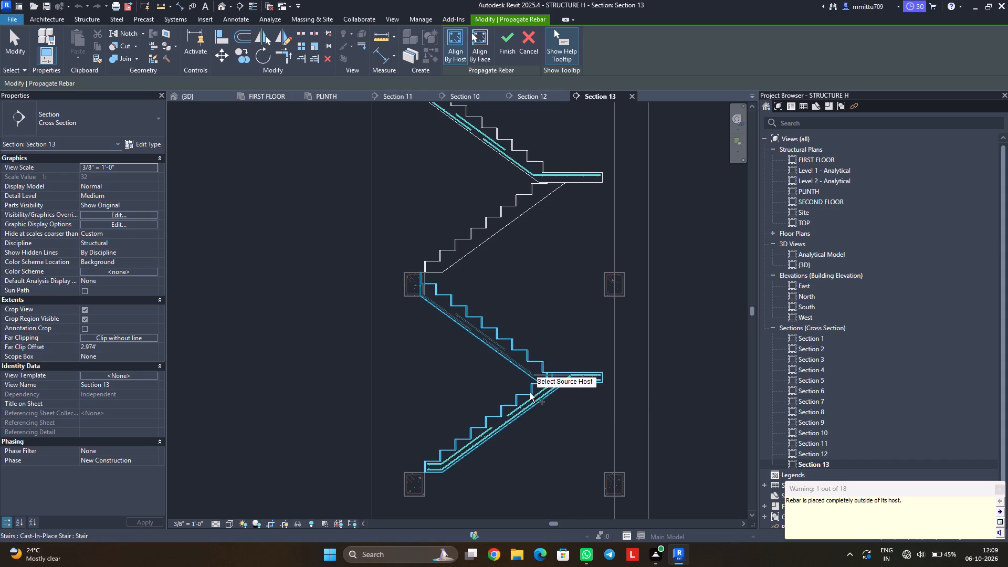
middle_click_drag(519, 313, 531, 350)
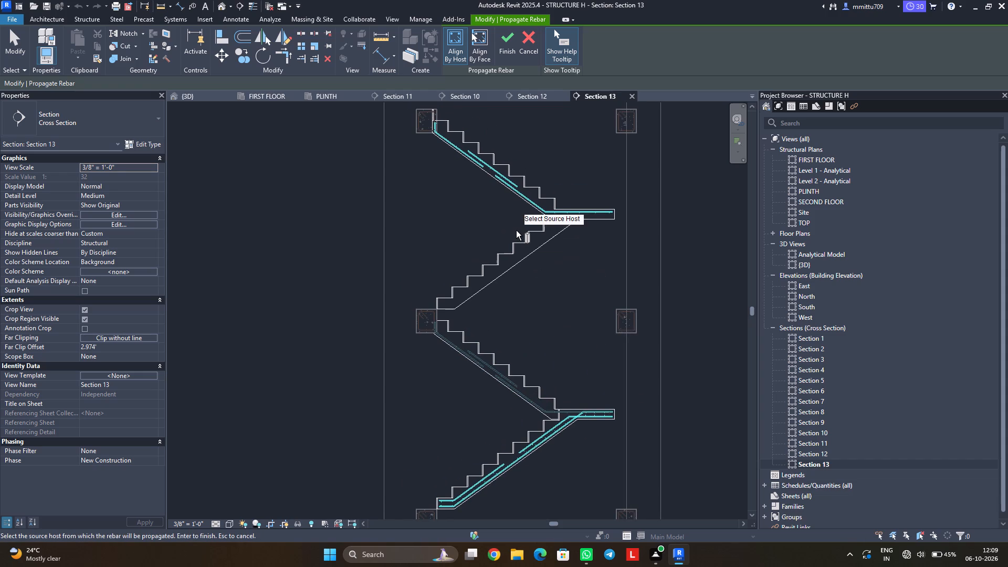
left_click(506, 37)
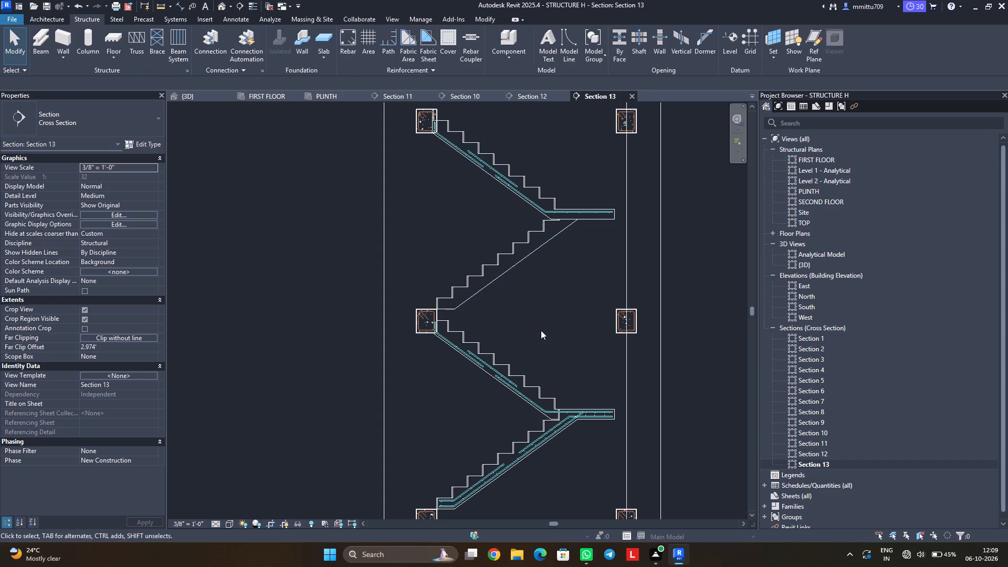
key("Escape")
key("Escape")
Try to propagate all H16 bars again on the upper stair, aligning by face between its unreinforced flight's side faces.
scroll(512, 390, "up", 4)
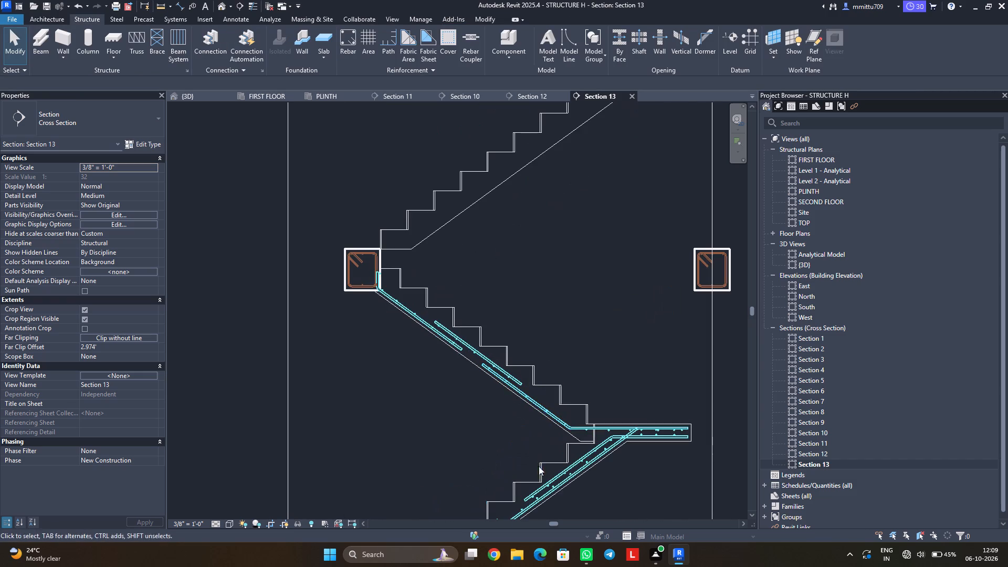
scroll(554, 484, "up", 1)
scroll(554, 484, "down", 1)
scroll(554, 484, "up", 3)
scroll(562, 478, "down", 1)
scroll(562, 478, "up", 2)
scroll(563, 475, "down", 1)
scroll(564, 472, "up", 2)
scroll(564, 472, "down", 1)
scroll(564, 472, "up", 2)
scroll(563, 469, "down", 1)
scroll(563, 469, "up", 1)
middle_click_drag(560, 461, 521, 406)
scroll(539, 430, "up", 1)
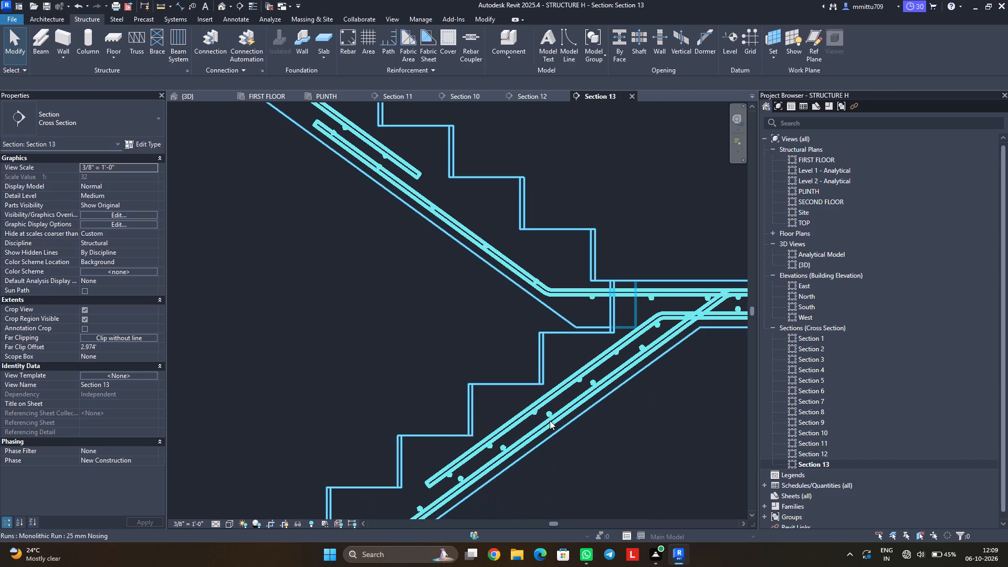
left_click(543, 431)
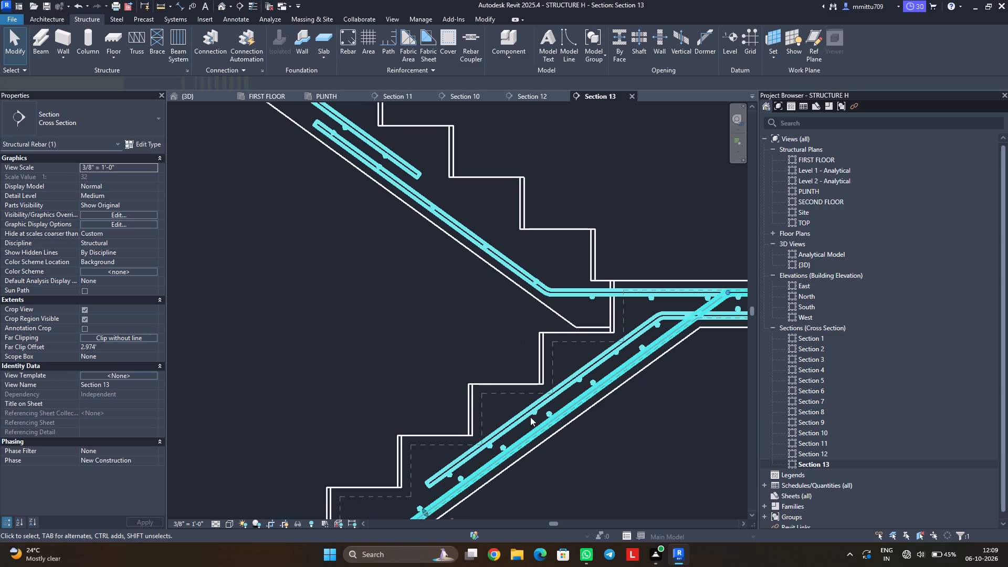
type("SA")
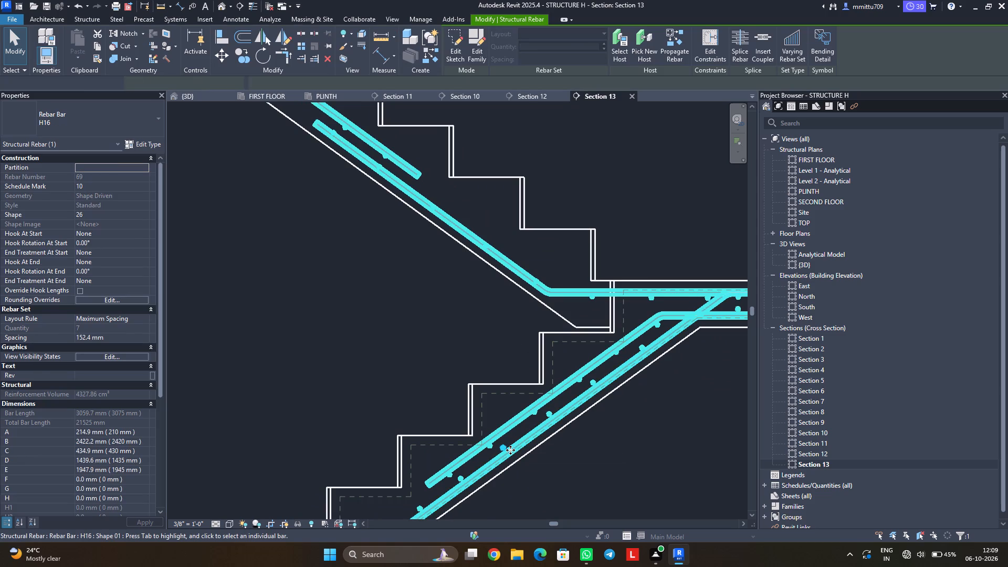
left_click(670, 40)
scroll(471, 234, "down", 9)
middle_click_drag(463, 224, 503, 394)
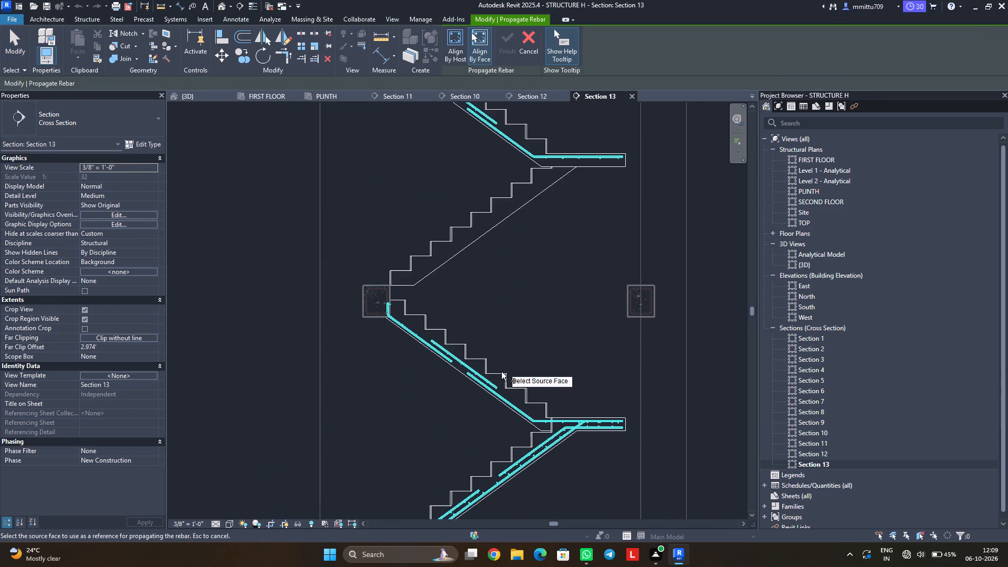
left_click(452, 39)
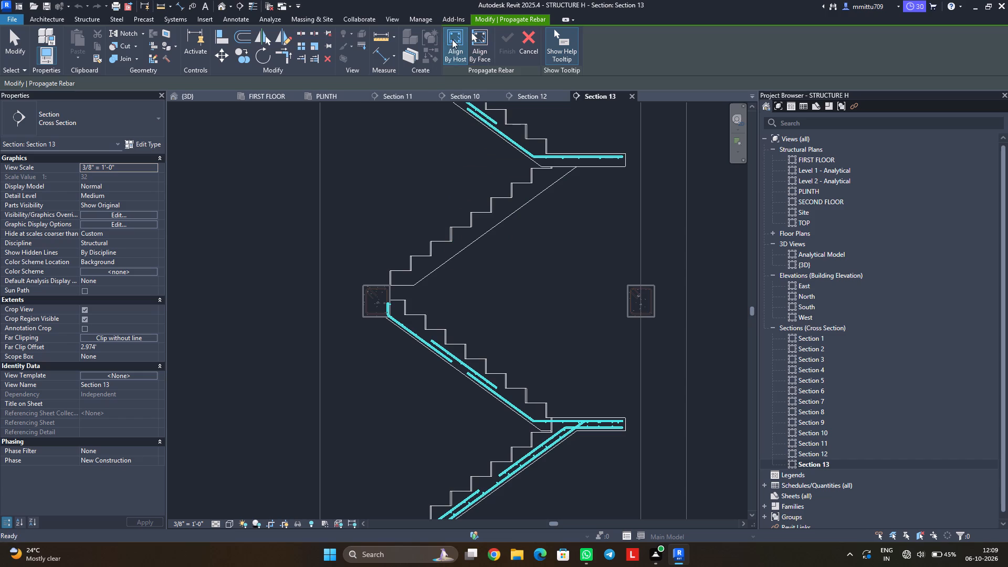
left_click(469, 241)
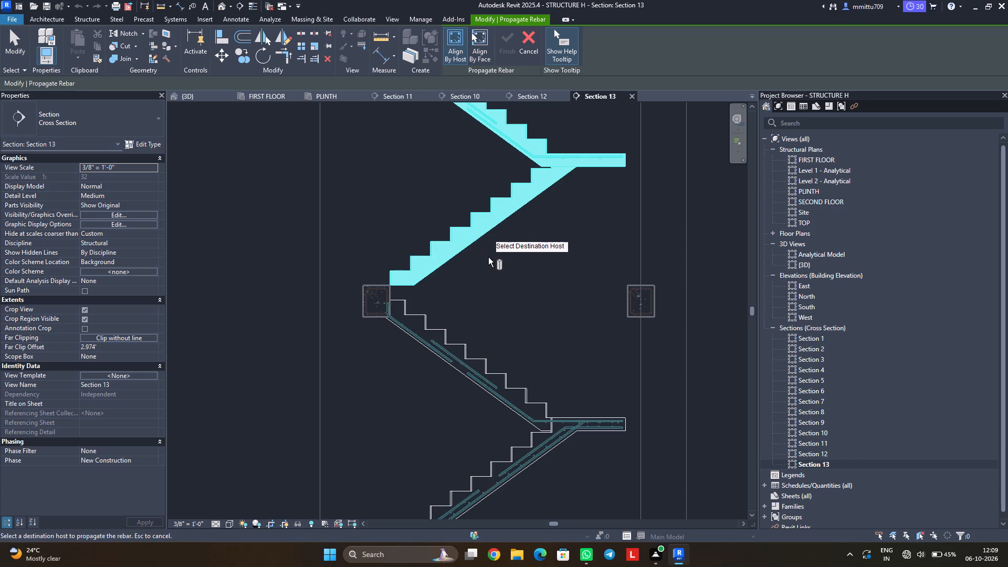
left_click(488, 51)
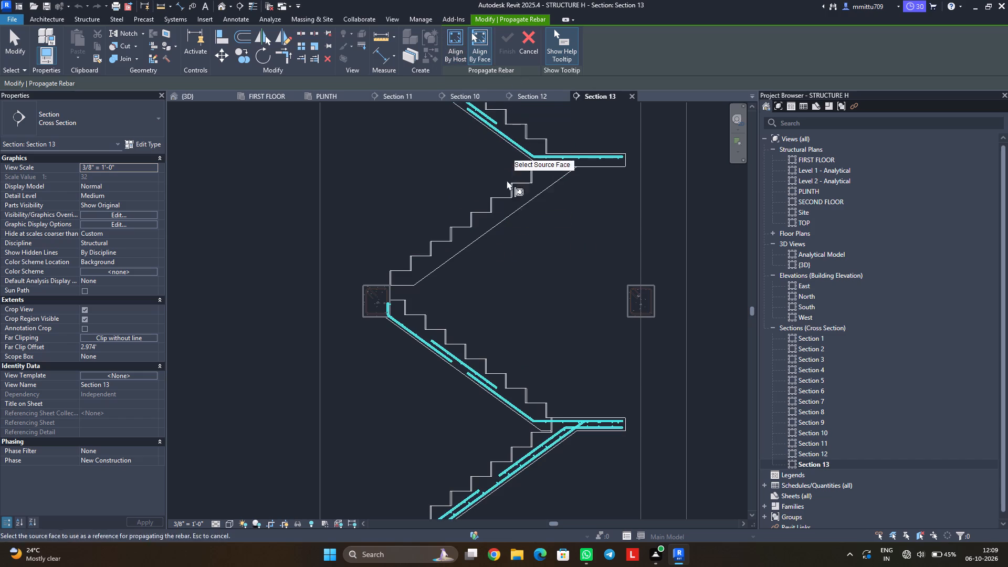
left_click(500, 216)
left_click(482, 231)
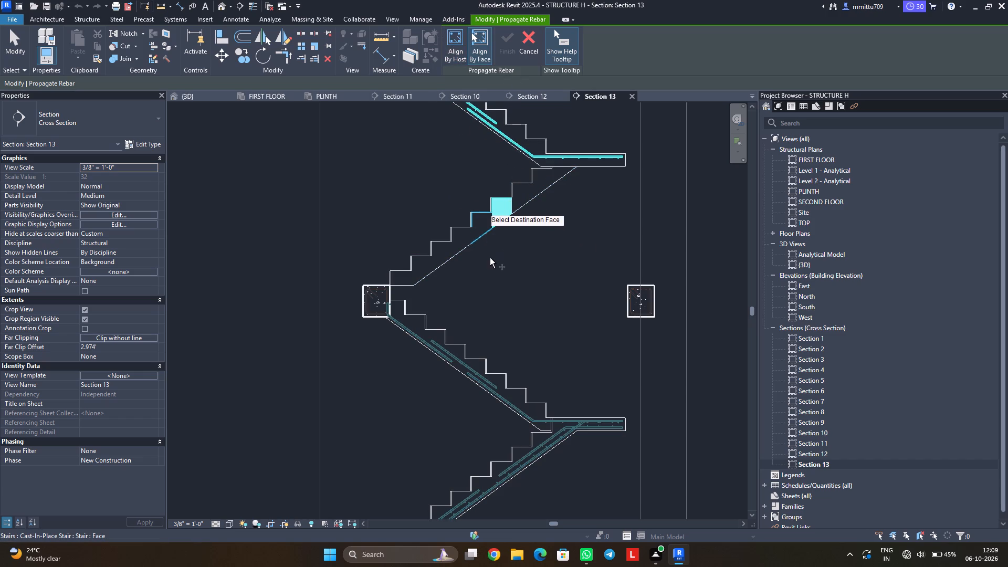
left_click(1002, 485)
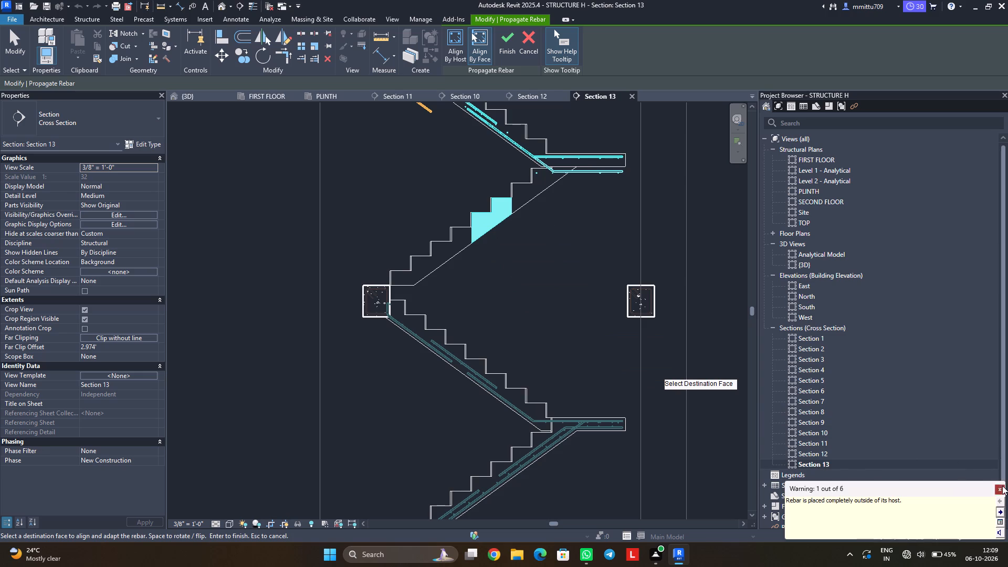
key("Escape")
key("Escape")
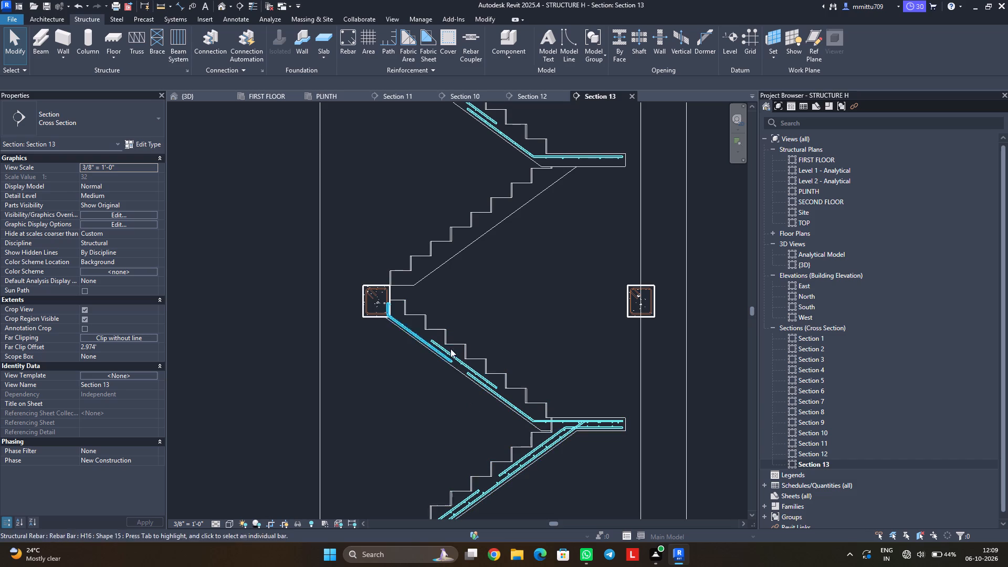
Examine the propagated stair reinforcement from several angles in the {3D} view.
left_click(194, 96)
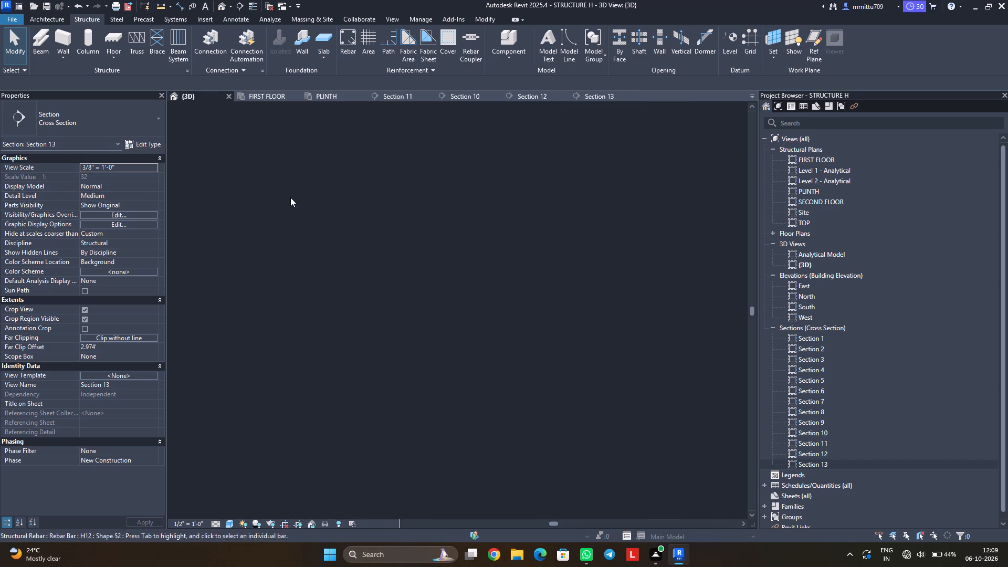
scroll(535, 370, "down", 9)
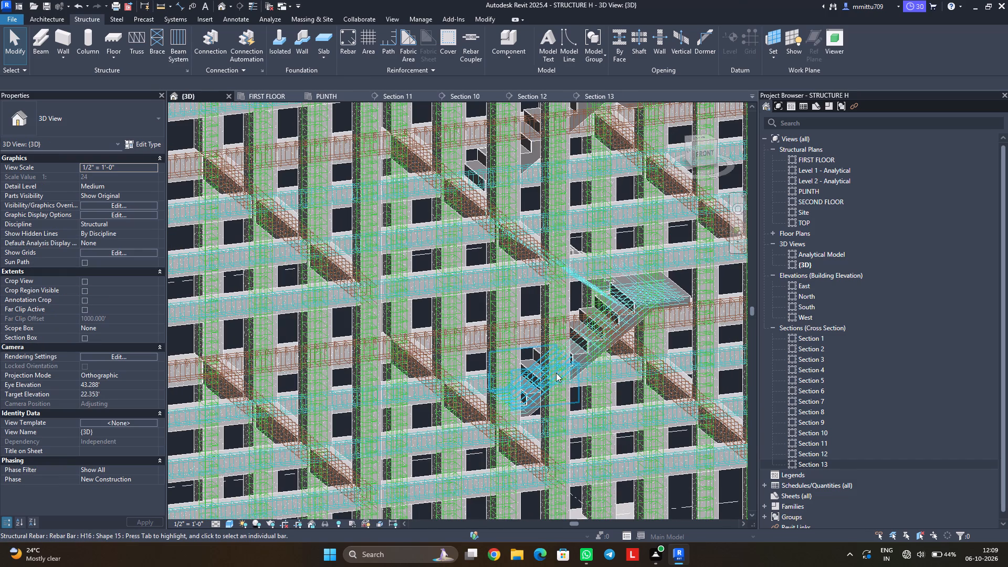
middle_click_drag(634, 383, 526, 306)
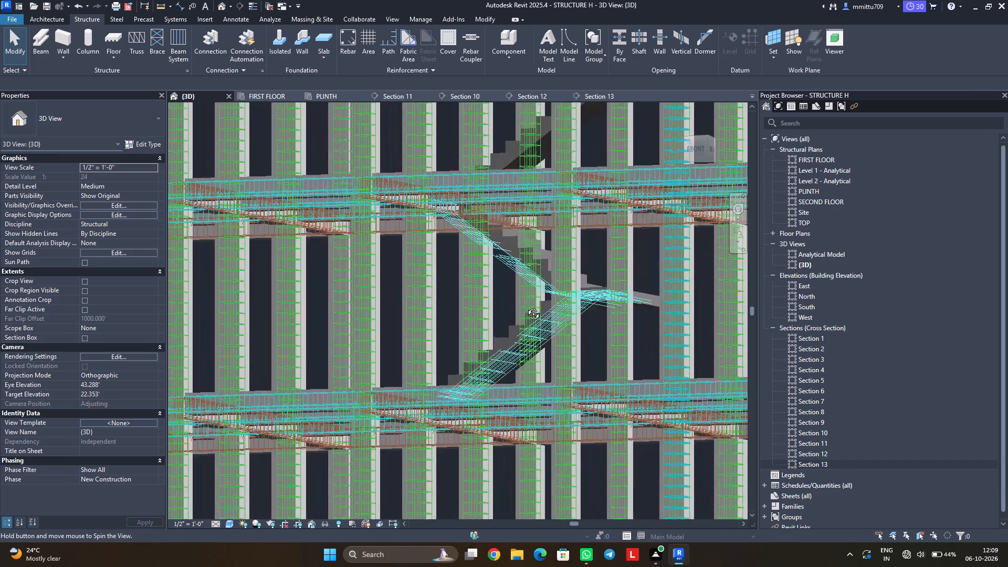
middle_click_drag(526, 306, 568, 339)
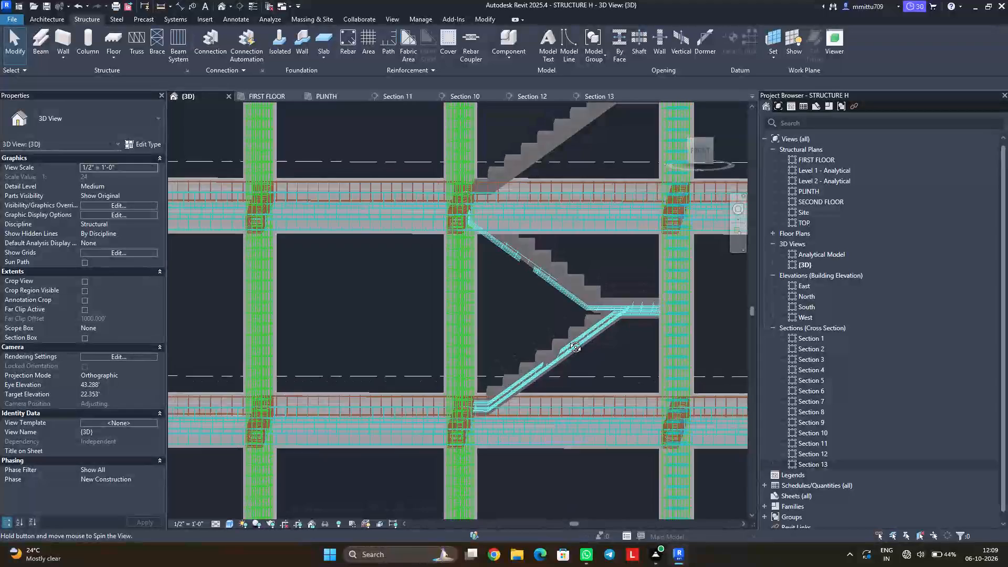
middle_click_drag(568, 339, 506, 365)
scroll(568, 360, "up", 1)
middle_click_drag(559, 359, 496, 331, "shift")
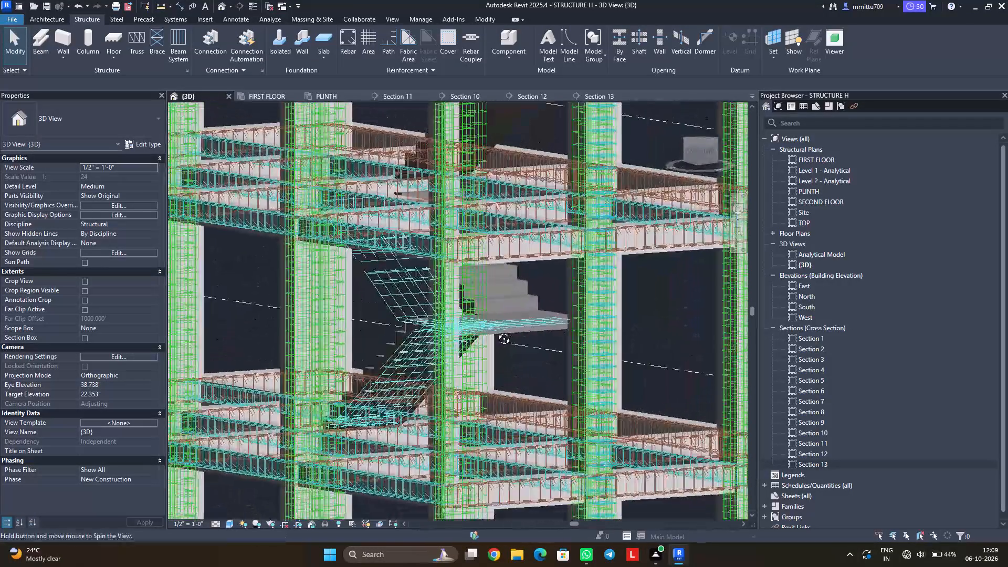
middle_click_drag(496, 331, 448, 352, "shift")
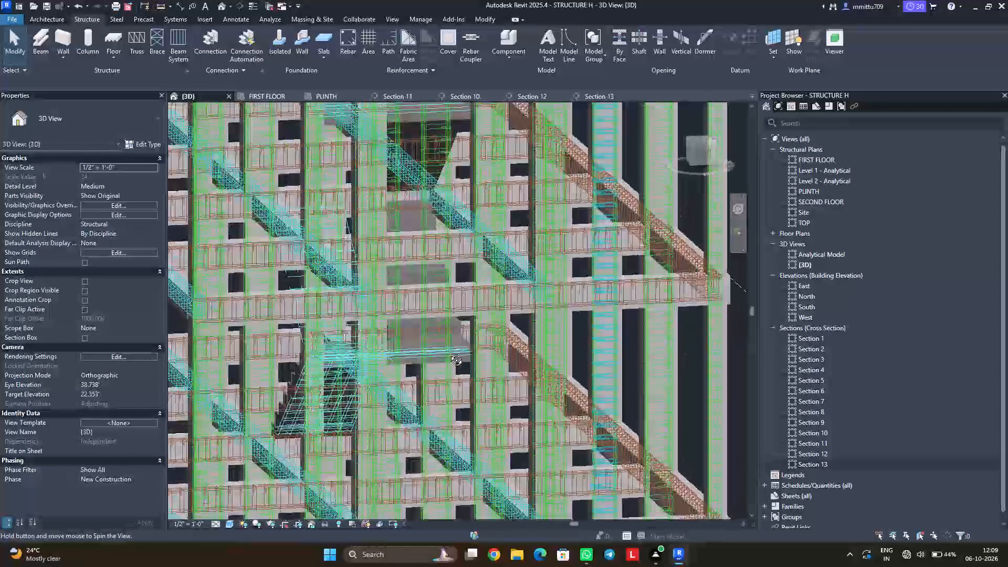
middle_click_drag(448, 352, 642, 319, "shift")
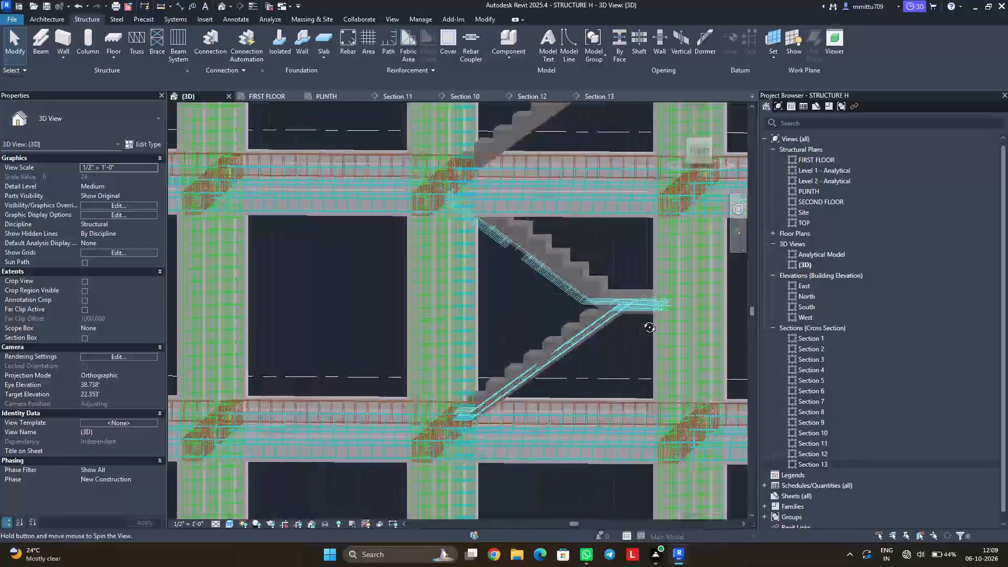
middle_click_drag(642, 319, 842, 319, "shift")
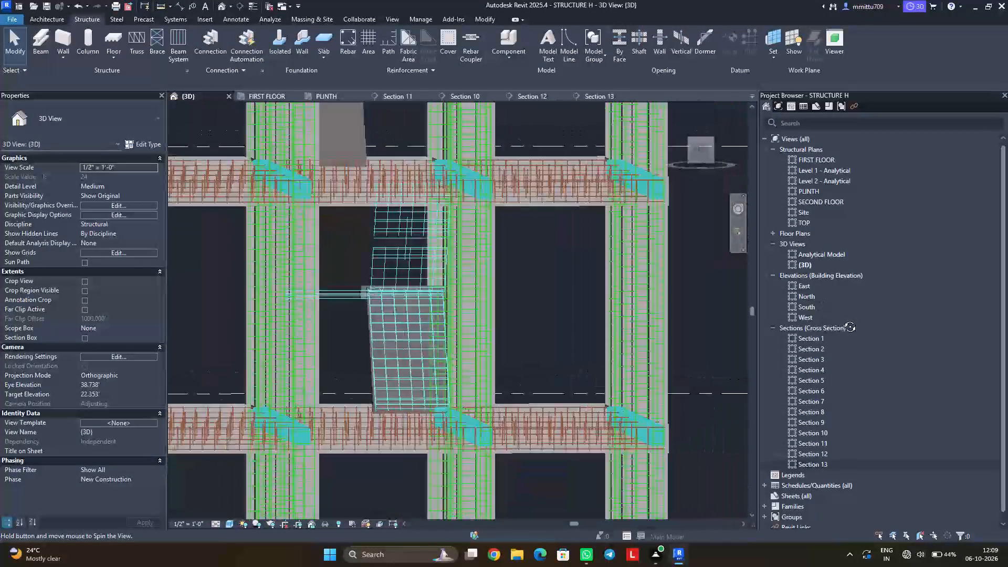
middle_click_drag(842, 319, 645, 349, "shift")
In Section 13, delete the straight longitudinal H16 bars near the middle of the topmost stair flight.
left_click(587, 100)
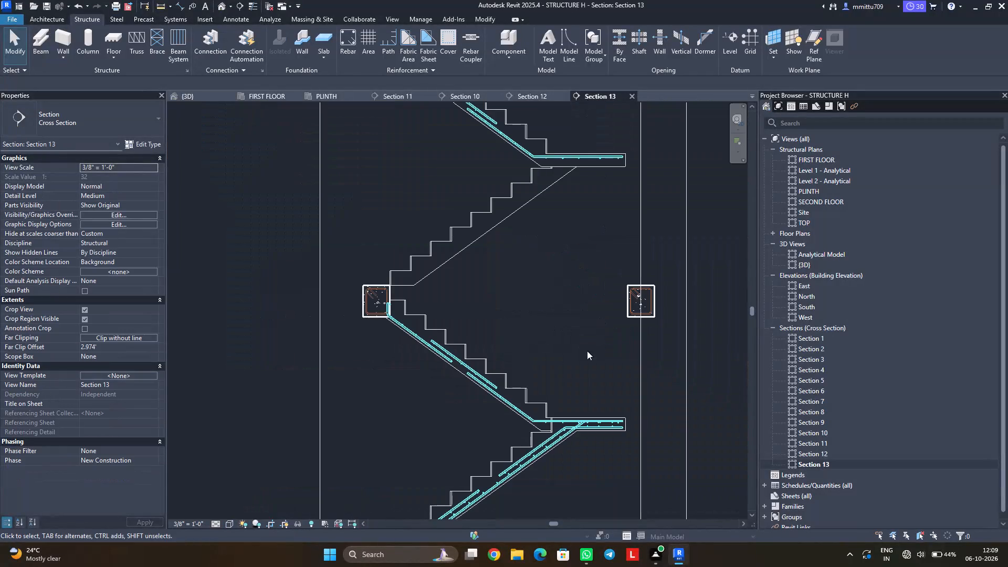
left_click(476, 373)
scroll(482, 397, "up", 4)
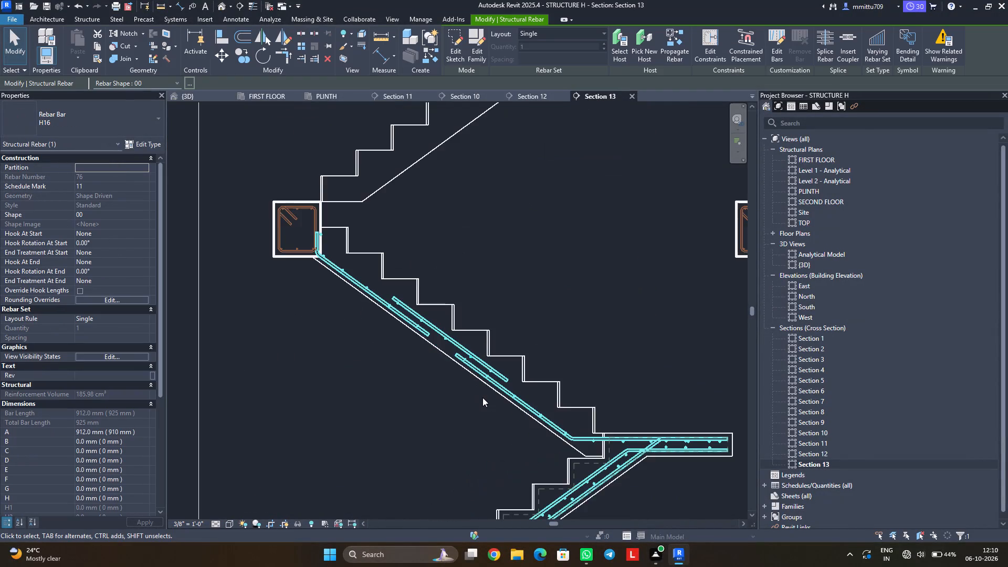
scroll(482, 397, "down", 4)
scroll(482, 397, "up", 1)
scroll(482, 397, "down", 6)
middle_click_drag(486, 304, 519, 487)
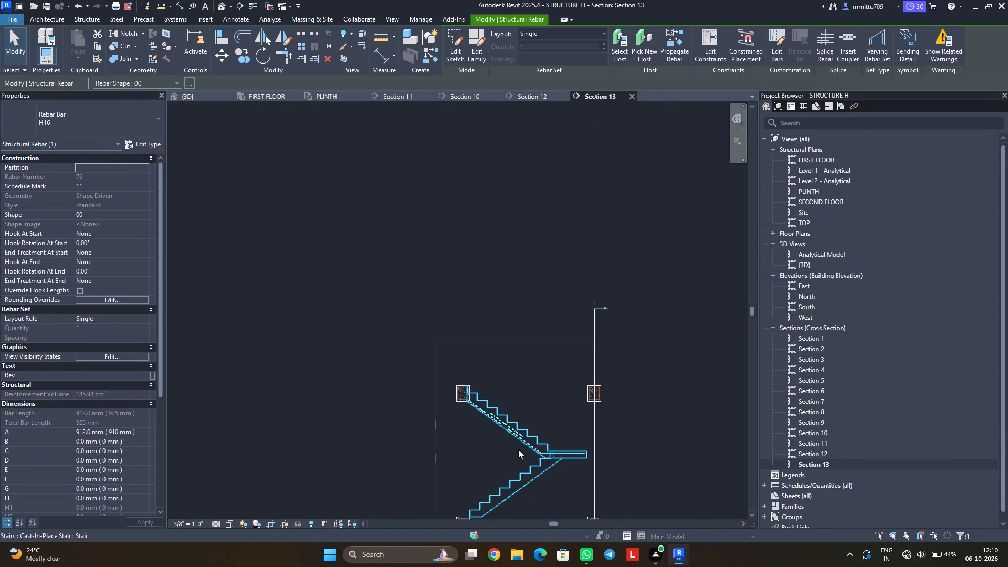
scroll(501, 426, "up", 2)
scroll(501, 426, "down", 1)
scroll(501, 426, "up", 4)
scroll(501, 426, "down", 1)
scroll(501, 426, "up", 7)
scroll(524, 427, "down", 3)
scroll(524, 427, "up", 1)
scroll(524, 427, "down", 1)
scroll(524, 427, "up", 4)
left_click(524, 427)
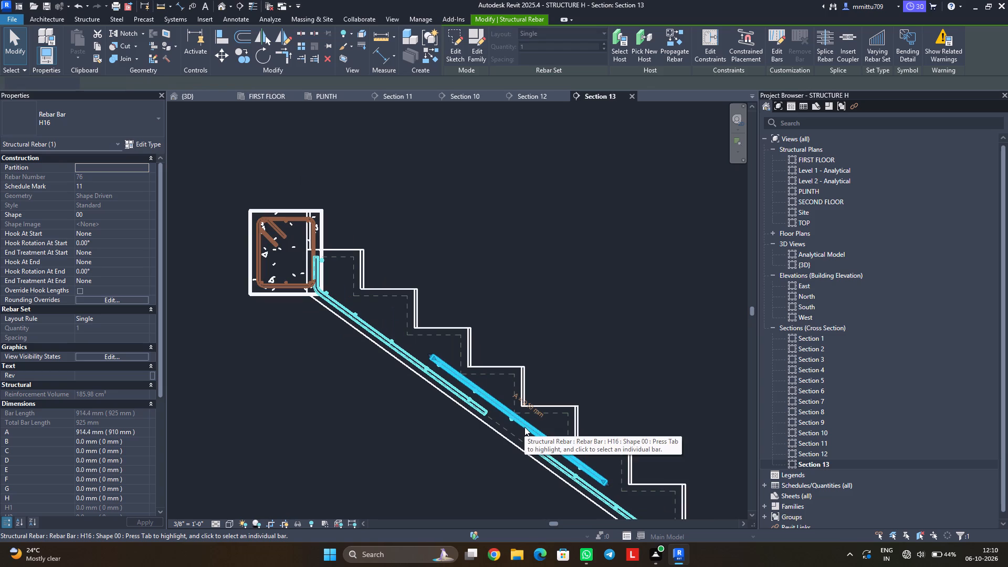
key("Delete")
Delete the topmost flight's bent H16 main bars at the upper beam and the nearby mid-flight transverse bars.
left_click(516, 417)
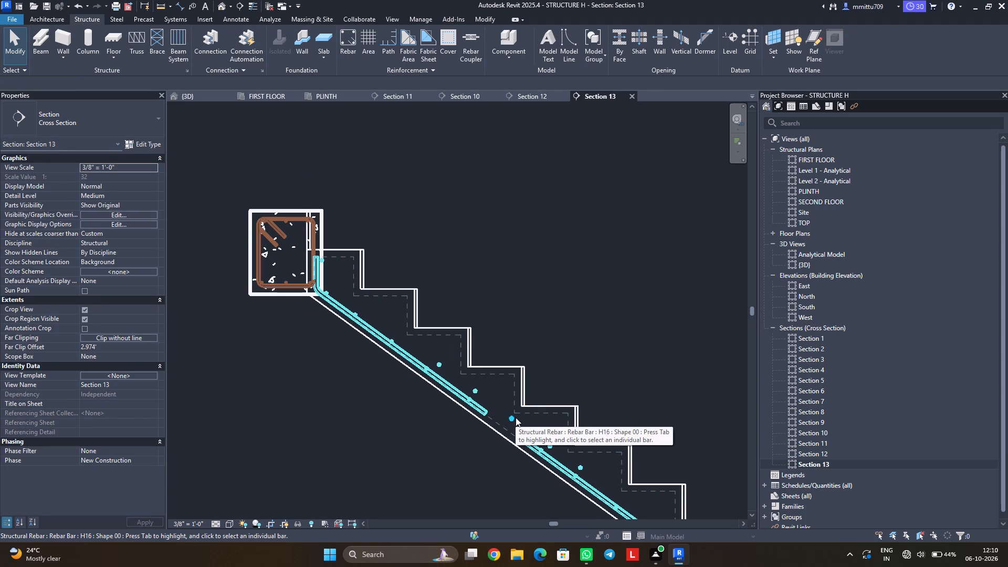
key("Delete")
left_click(475, 404)
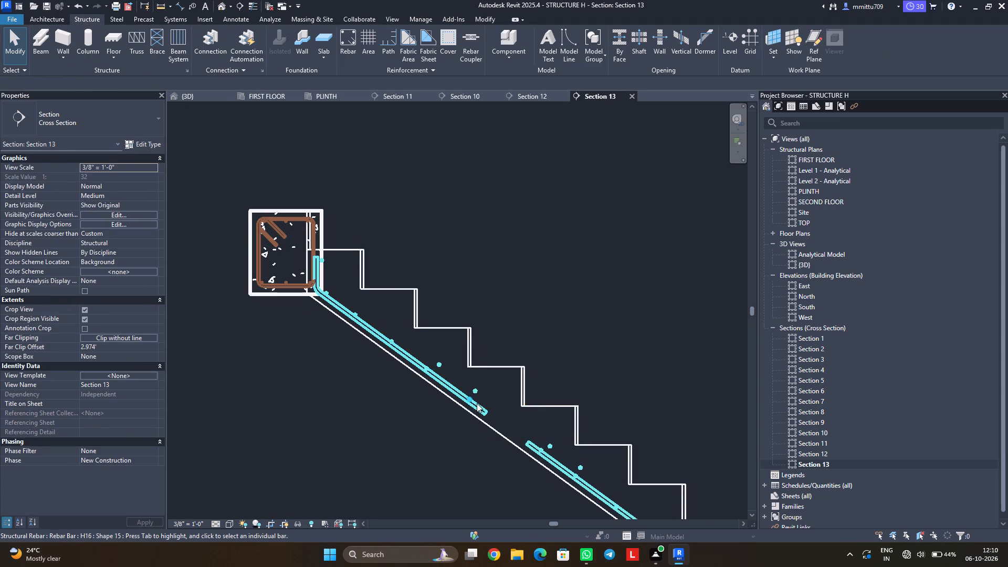
key("Delete")
left_click(477, 403)
key("Delete")
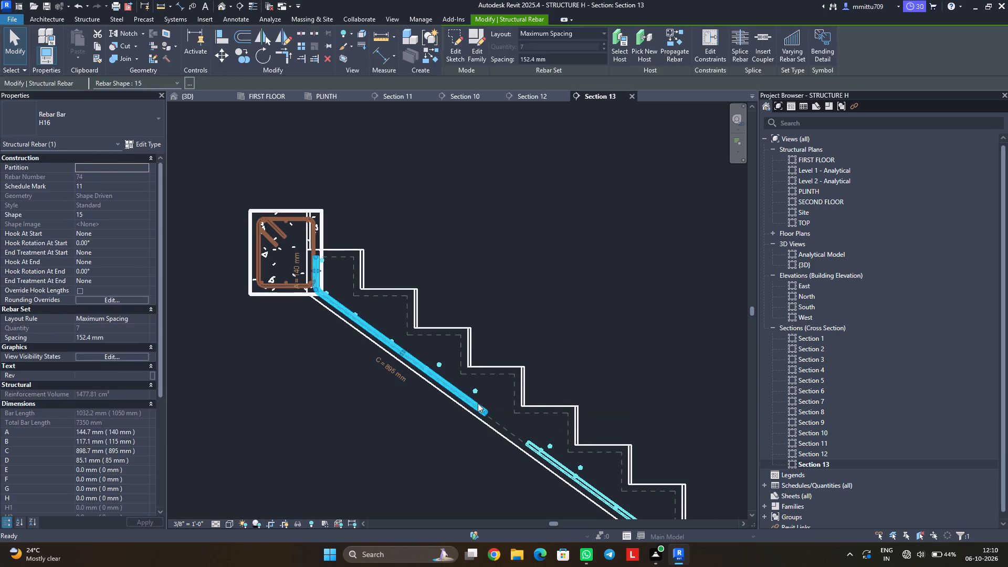
left_click(477, 390)
key("Delete")
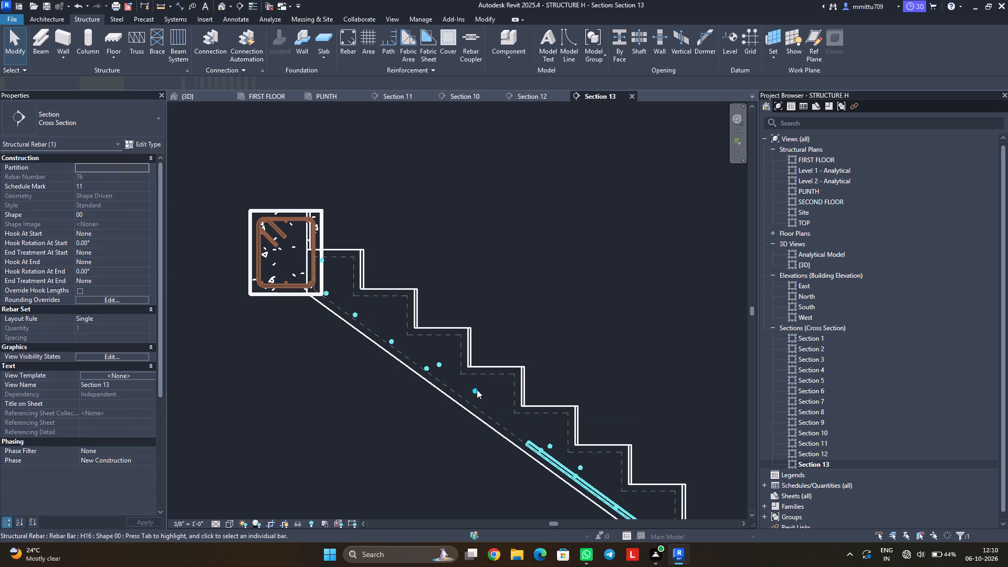
left_click(533, 449)
key("Delete")
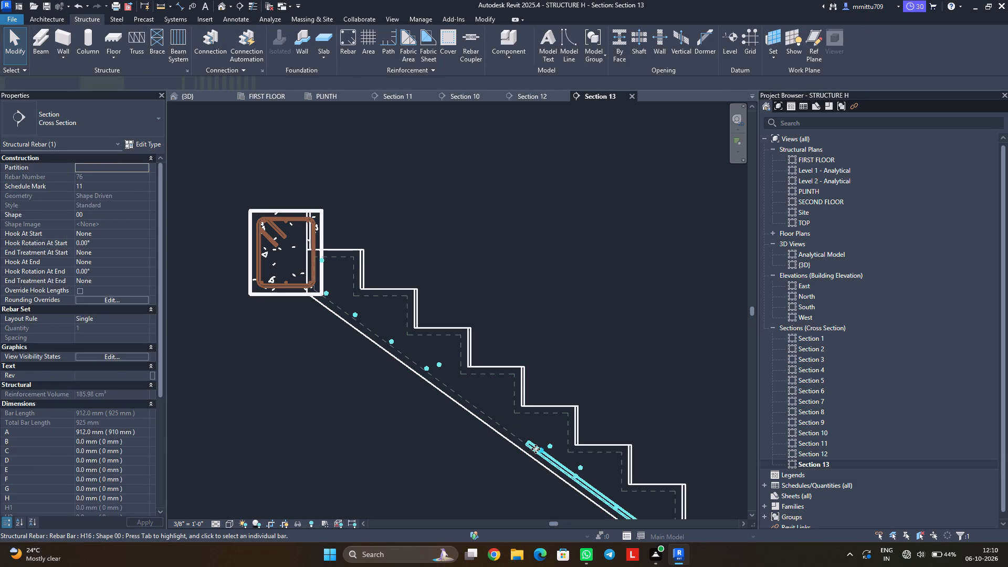
Delete the bent H16 main bars running from the topmost flight's lower half into its landing.
scroll(562, 463, "down", 6)
middle_click_drag(547, 434, 409, 184)
scroll(419, 194, "up", 1)
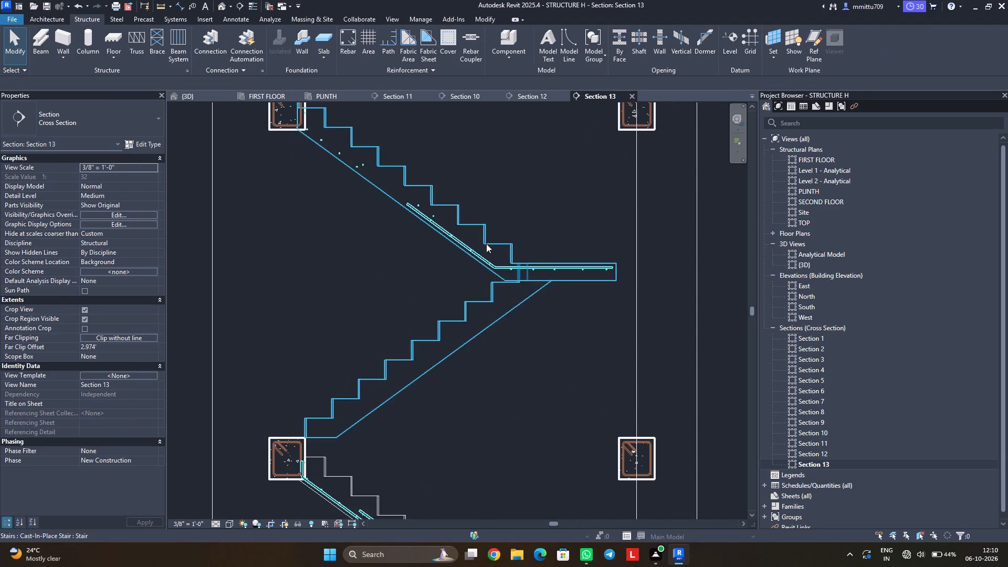
scroll(498, 263, "up", 5)
scroll(498, 263, "down", 1)
scroll(498, 263, "up", 1)
left_click(503, 270)
key("Delete")
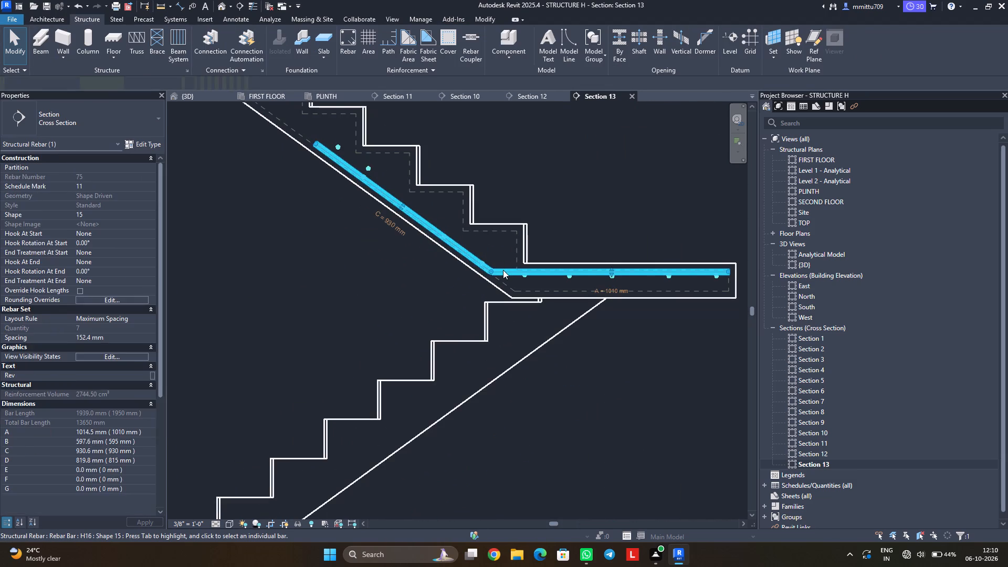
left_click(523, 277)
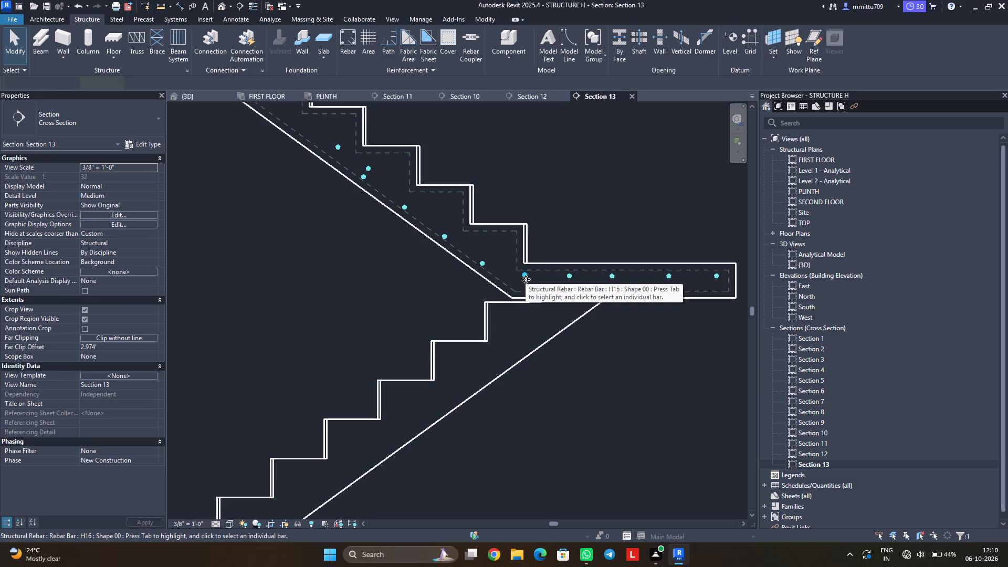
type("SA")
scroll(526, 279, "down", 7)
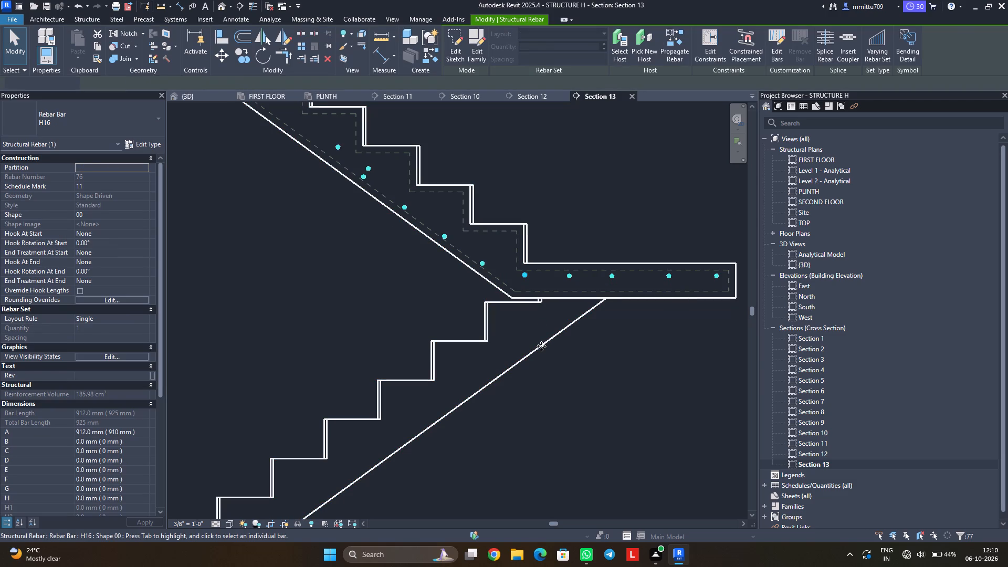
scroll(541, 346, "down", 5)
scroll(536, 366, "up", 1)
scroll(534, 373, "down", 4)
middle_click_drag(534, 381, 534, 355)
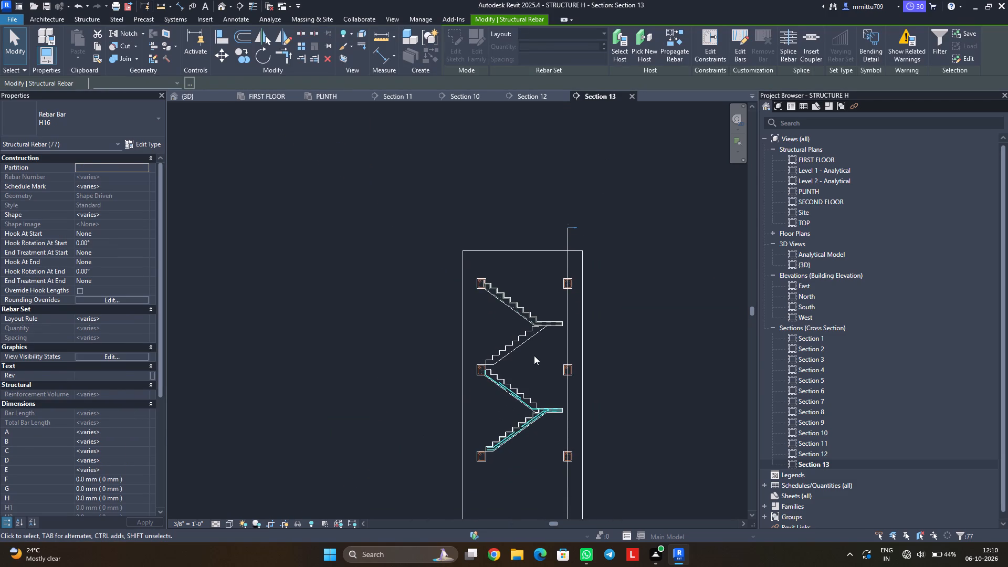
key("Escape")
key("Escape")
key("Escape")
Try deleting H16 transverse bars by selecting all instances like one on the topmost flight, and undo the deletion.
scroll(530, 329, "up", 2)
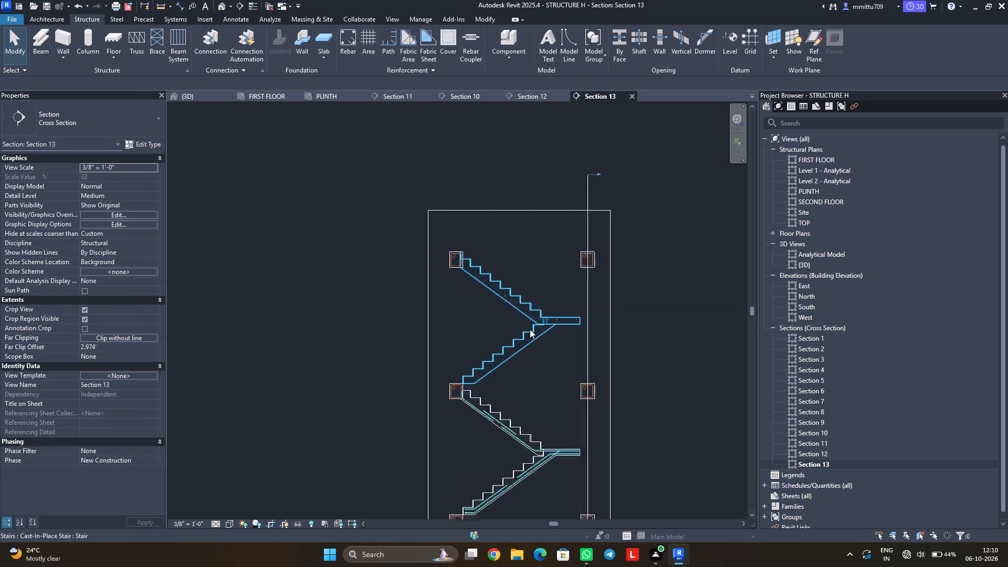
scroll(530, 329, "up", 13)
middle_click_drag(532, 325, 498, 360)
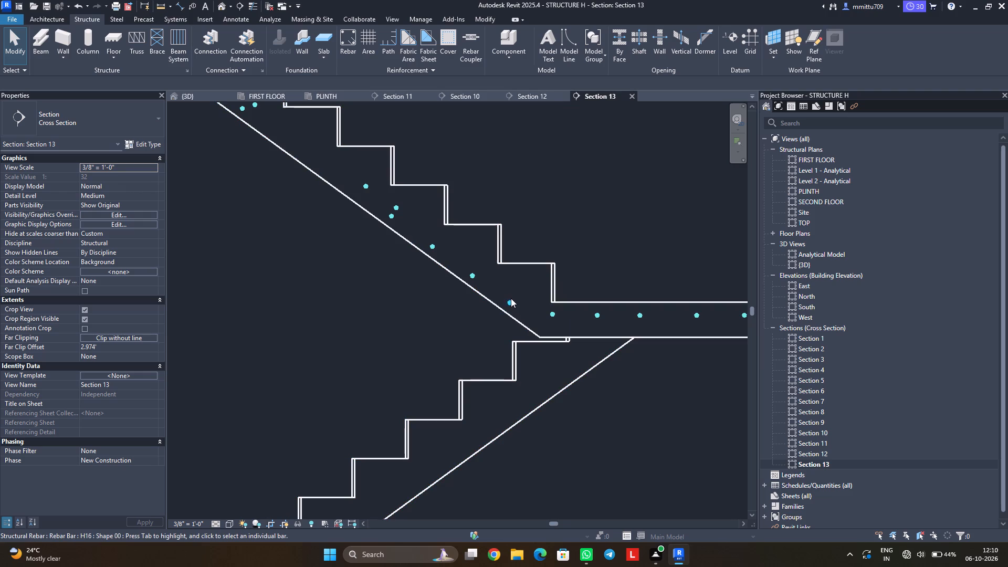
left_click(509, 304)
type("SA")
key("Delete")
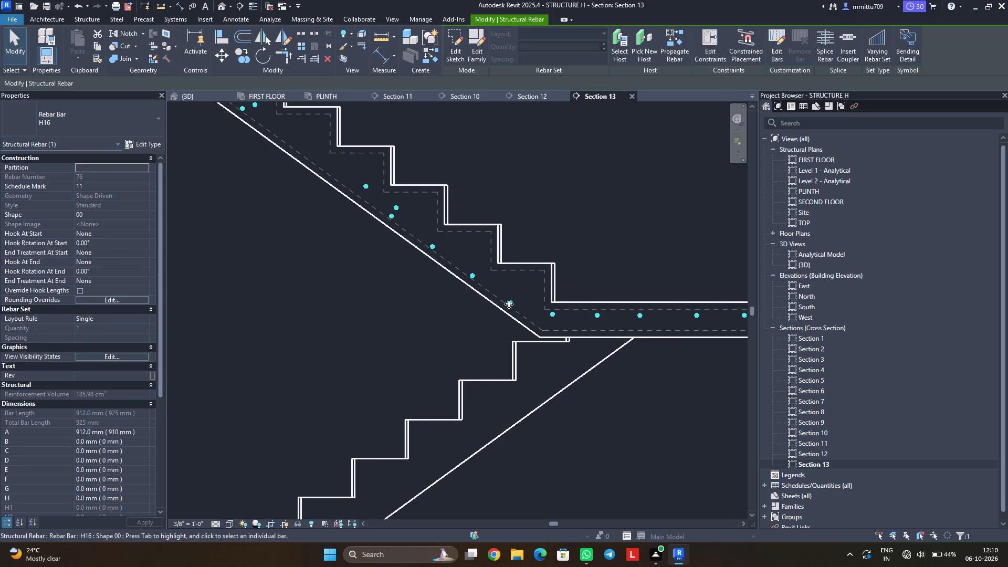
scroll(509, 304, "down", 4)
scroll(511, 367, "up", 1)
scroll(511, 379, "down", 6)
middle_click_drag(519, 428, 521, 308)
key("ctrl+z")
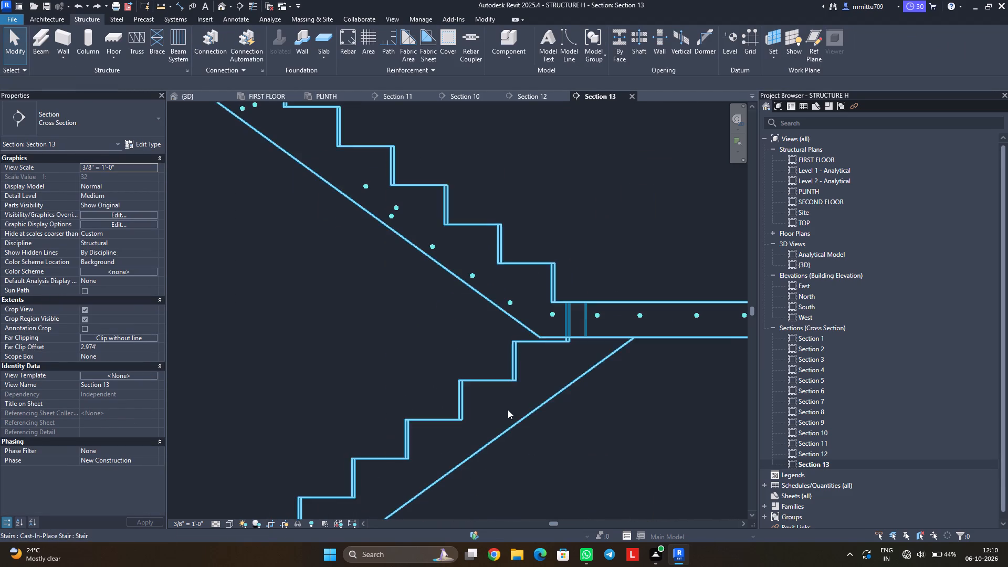
Delete the transverse bars around the topmost flight's junction with its landing, filtering the area selection to Structural Rebar only.
scroll(506, 400, "down", 1)
scroll(506, 400, "up", 1)
scroll(506, 400, "down", 2)
scroll(506, 400, "up", 1)
scroll(528, 403, "down", 2)
left_click_drag(629, 376, 477, 256)
left_click(451, 49)
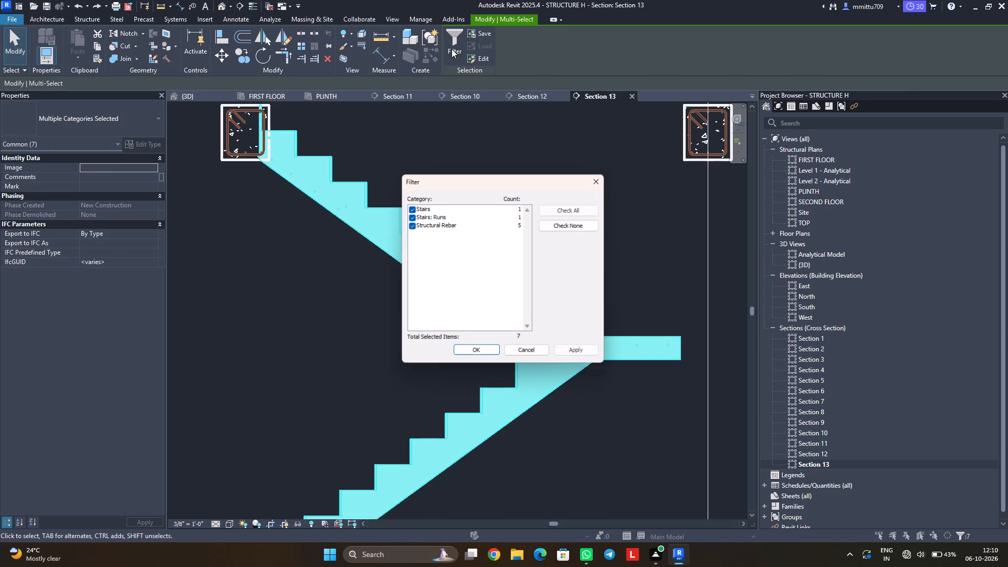
left_click(410, 216)
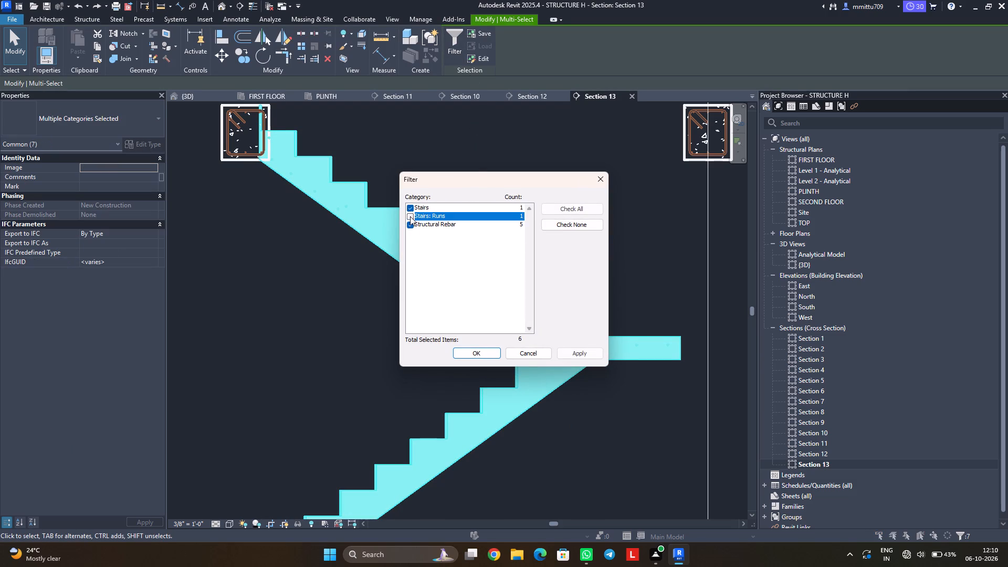
left_click(409, 205)
left_click(480, 351)
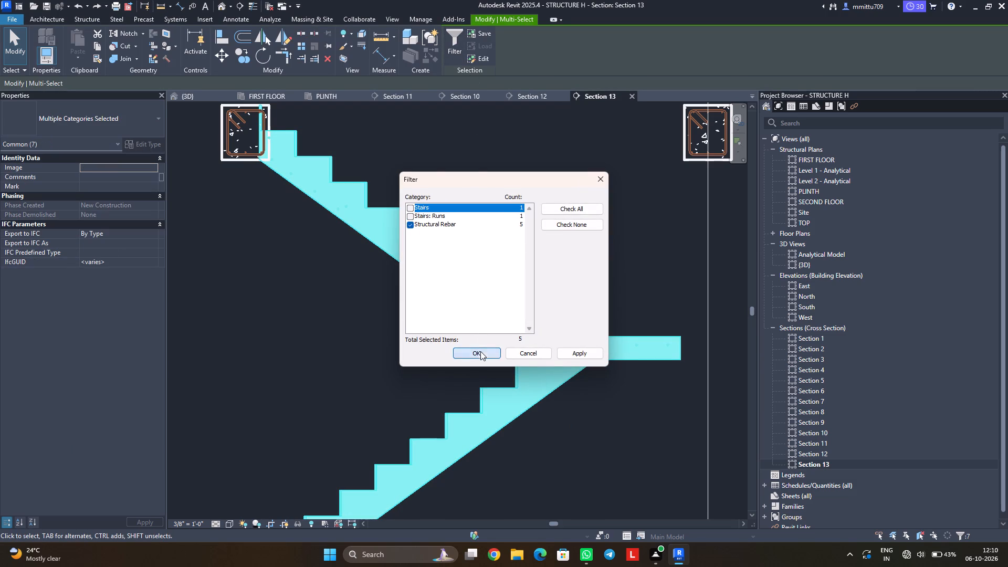
key("Delete")
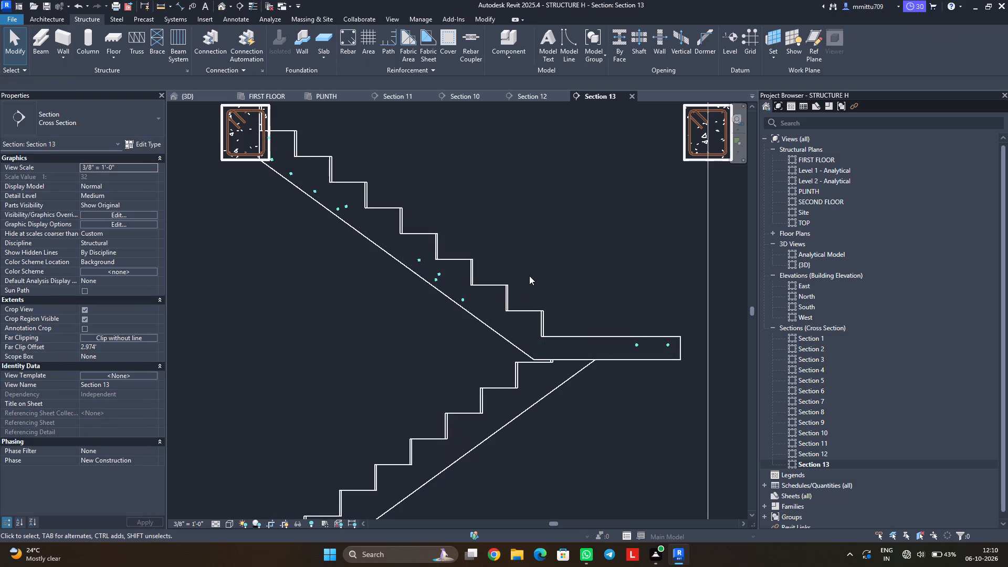
Delete the transverse bars left across the topmost flight and landing, filtering out Stairs and Stairs: Runs from the selection.
scroll(530, 277, "down", 4)
scroll(535, 292, "up", 1)
scroll(536, 297, "down", 3)
scroll(541, 336, "up", 1)
scroll(541, 339, "down", 2)
middle_click_drag(531, 382, 531, 341)
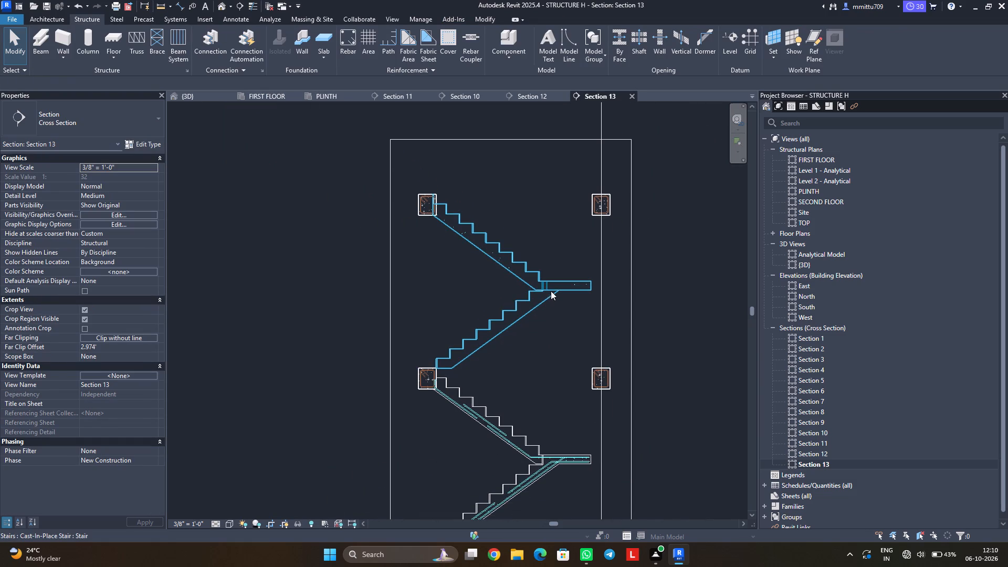
left_click_drag(581, 313, 462, 207)
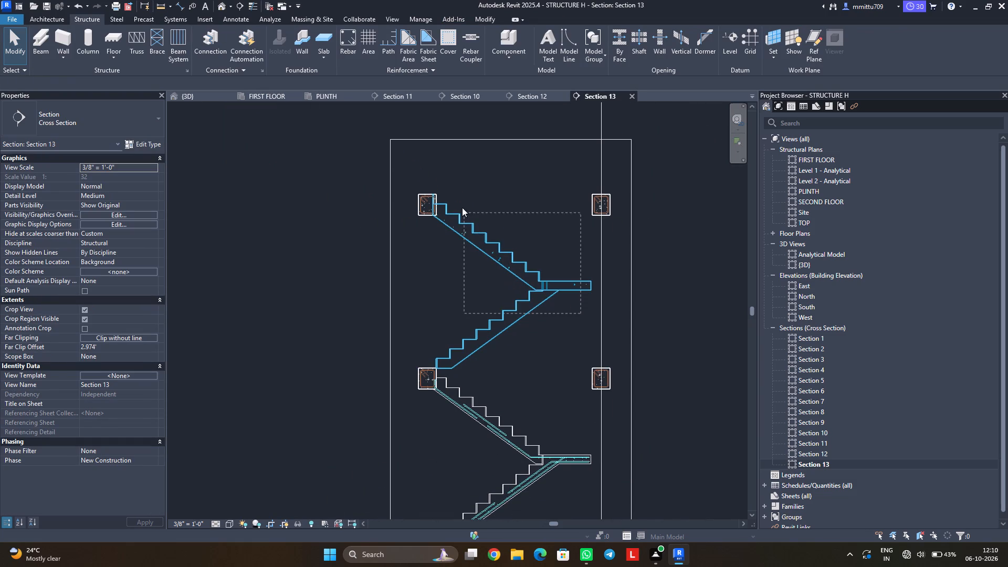
left_click_drag(462, 207, 438, 175)
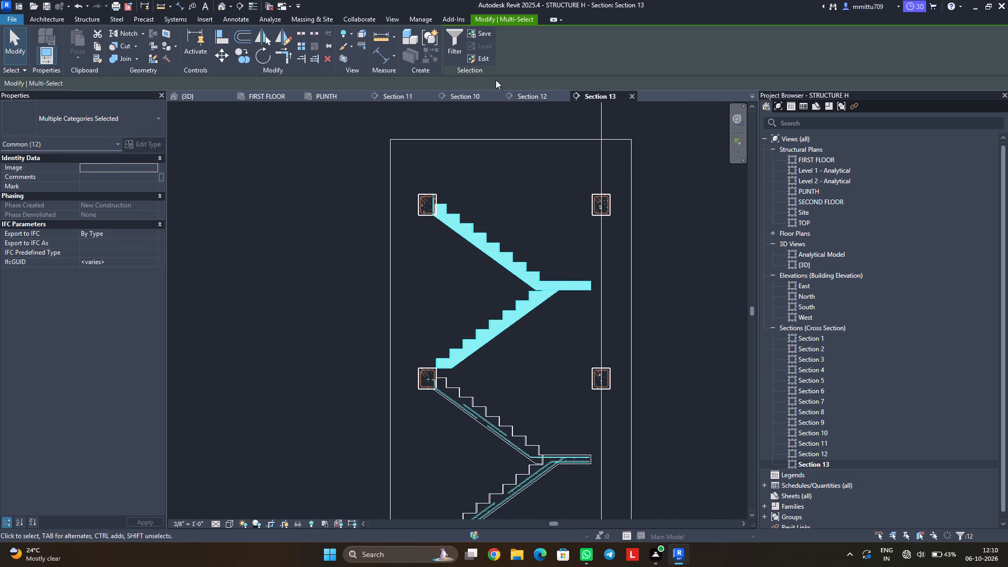
left_click(456, 41)
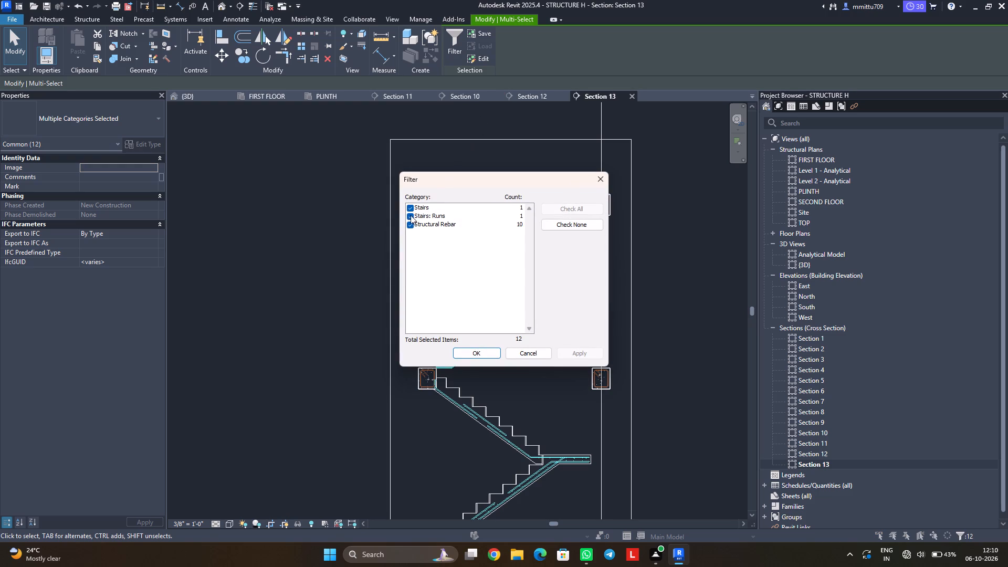
left_click(410, 215)
left_click(408, 207)
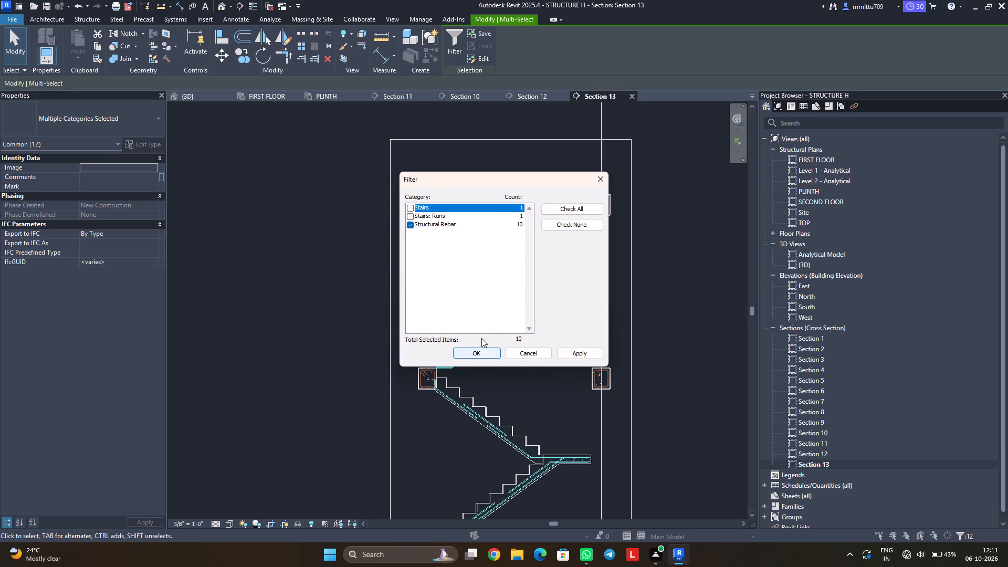
left_click(491, 351)
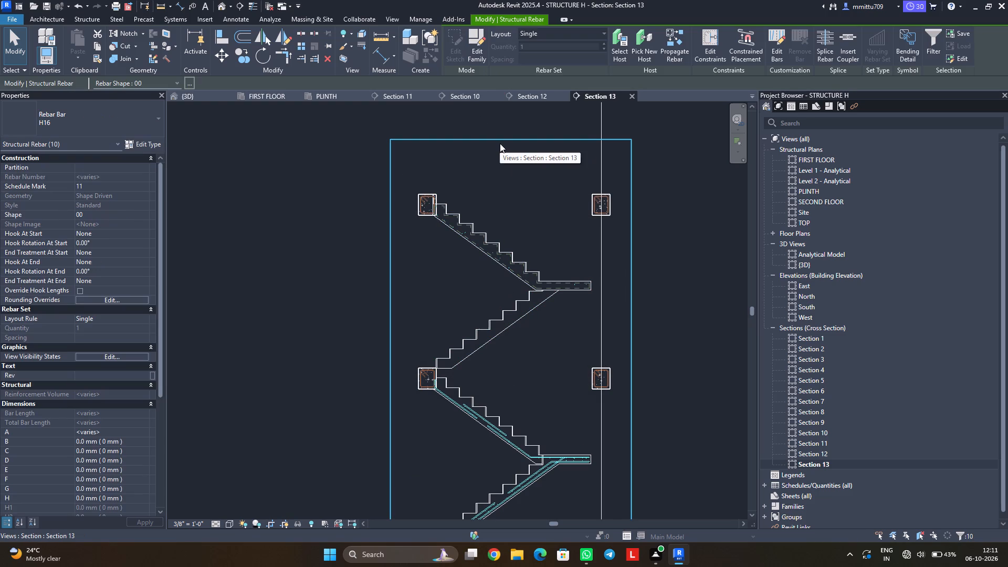
key("Delete")
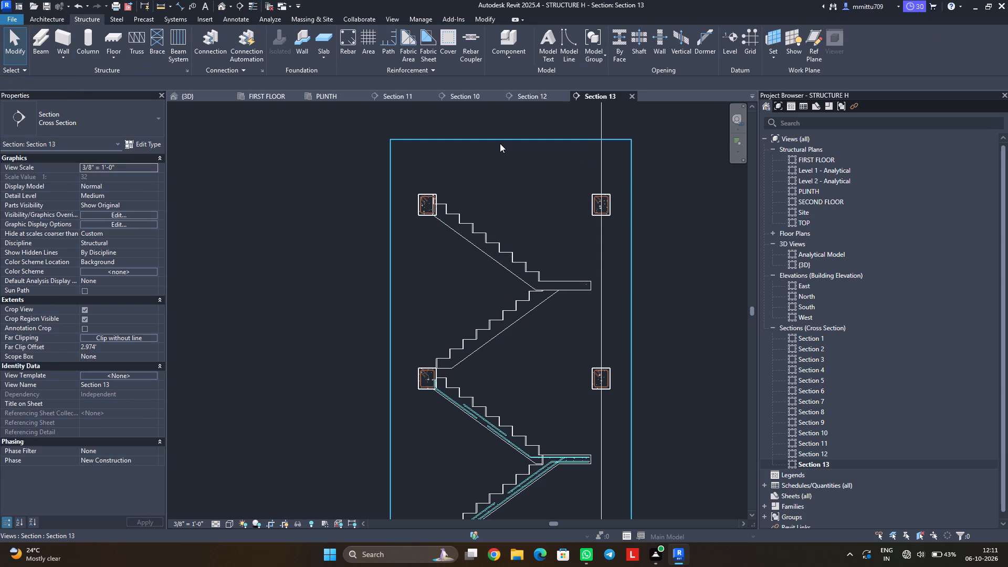
Delete the last H16 transverse bar near the free end of the topmost stair's landing.
scroll(579, 286, "up", 5)
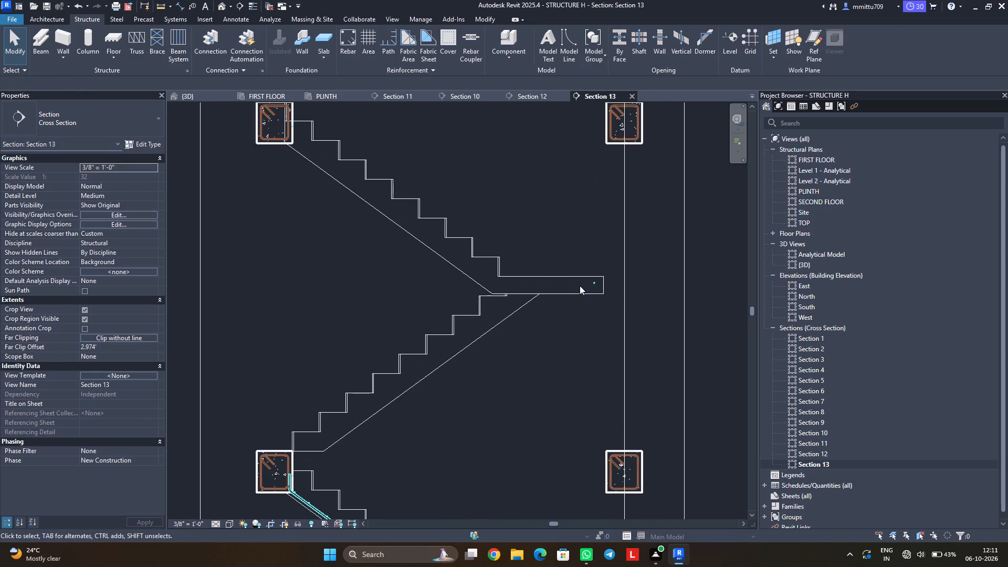
left_click(595, 282)
key("Delete")
On the next stair down, delete the bent H16 main bars running from the upper flight's lower half into the landing.
scroll(516, 418, "down", 3)
scroll(478, 438, "up", 1)
scroll(472, 438, "down", 6)
middle_click_drag(481, 447, 485, 323)
scroll(465, 376, "up", 1)
scroll(465, 376, "down", 1)
scroll(465, 376, "up", 6)
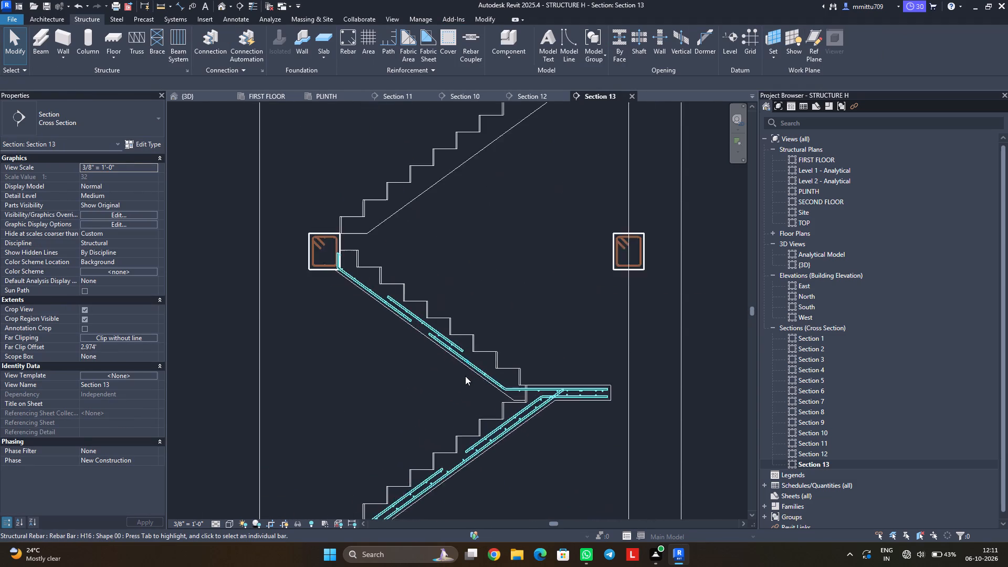
scroll(465, 376, "up", 4)
left_click(497, 374)
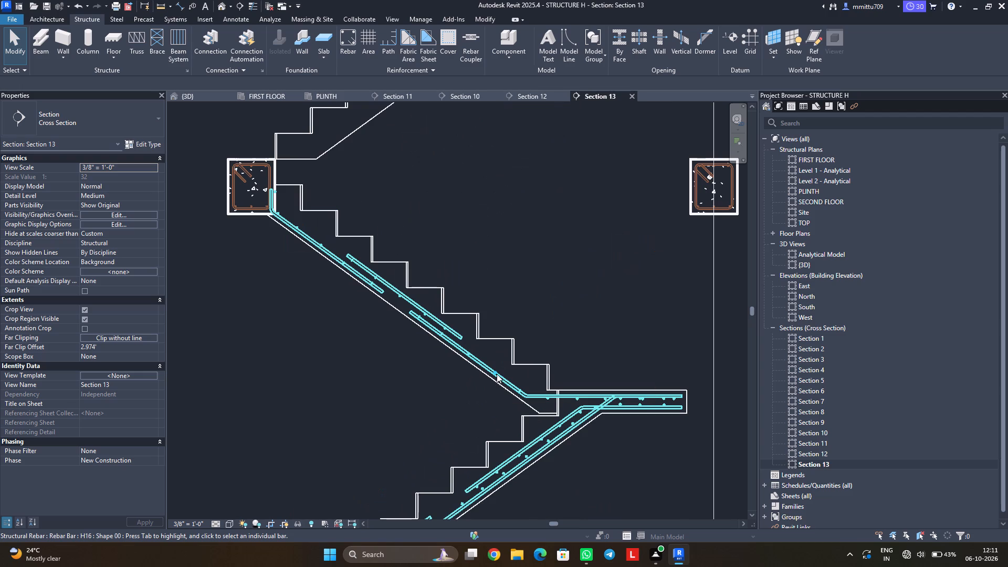
key("Escape")
scroll(500, 371, "down", 1)
scroll(500, 371, "up", 7)
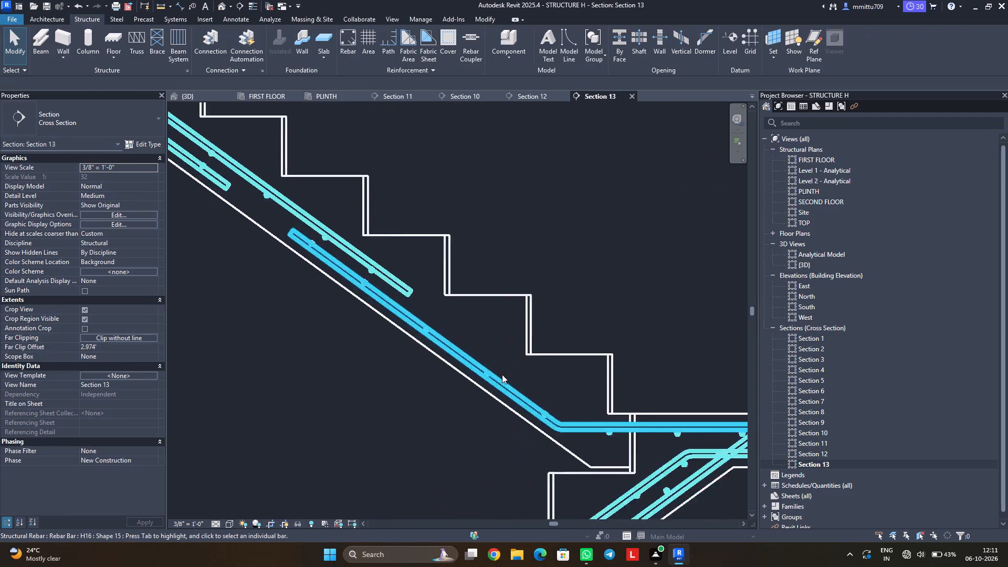
scroll(502, 374, "up", 4)
left_click(502, 388)
key("Delete")
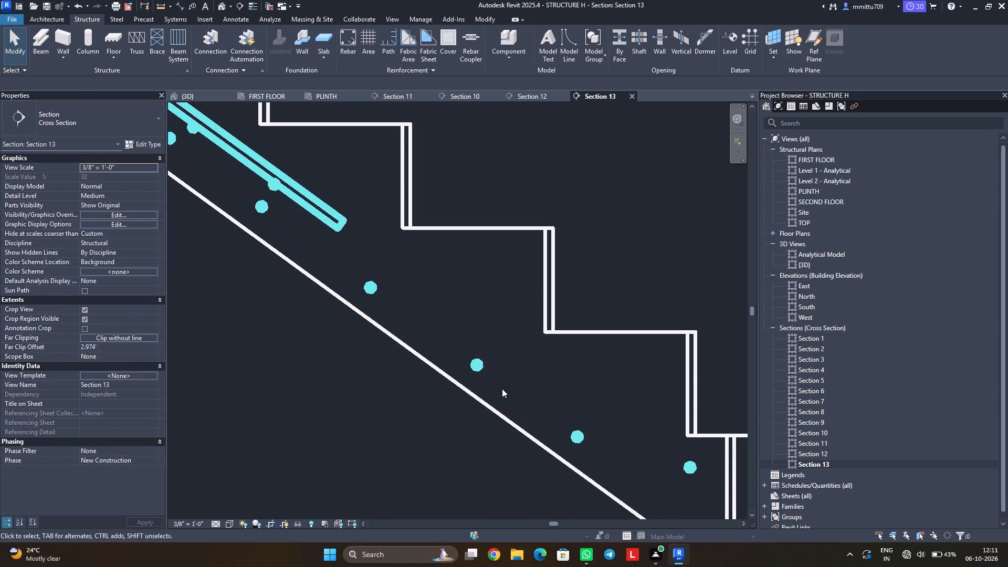
Delete the H16 transverse bar second from the foot of the next stair's descending upper flight.
left_click(572, 435)
key("Delete")
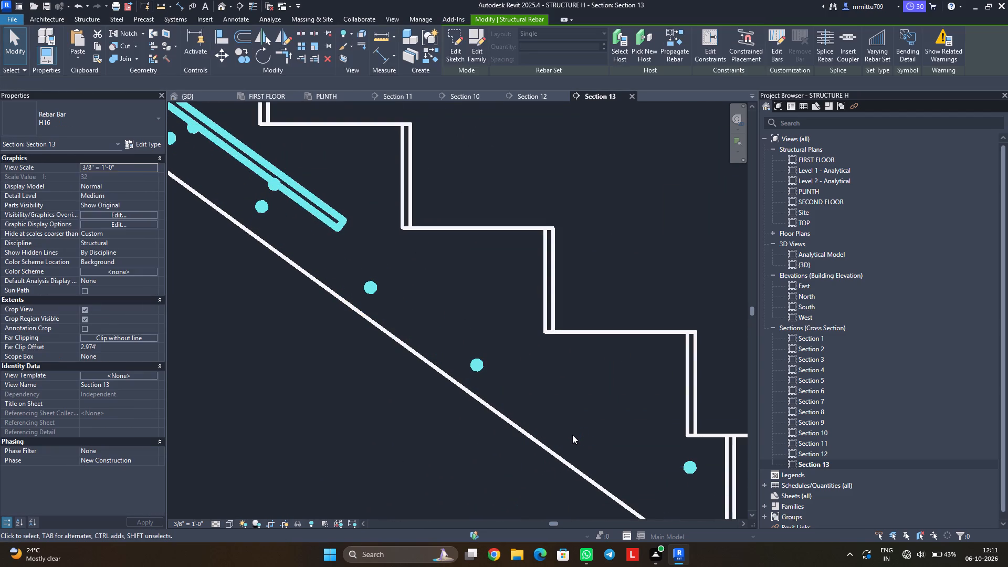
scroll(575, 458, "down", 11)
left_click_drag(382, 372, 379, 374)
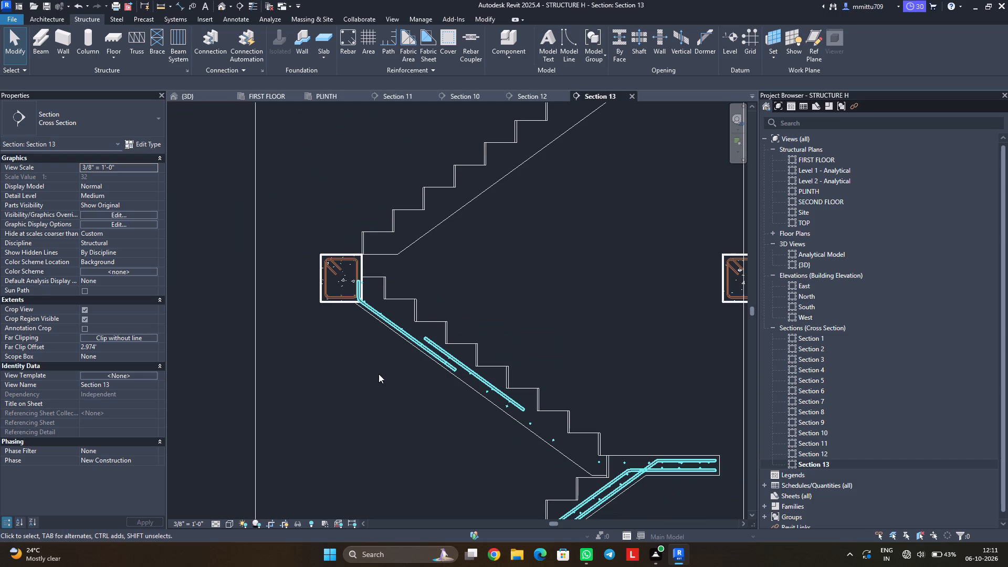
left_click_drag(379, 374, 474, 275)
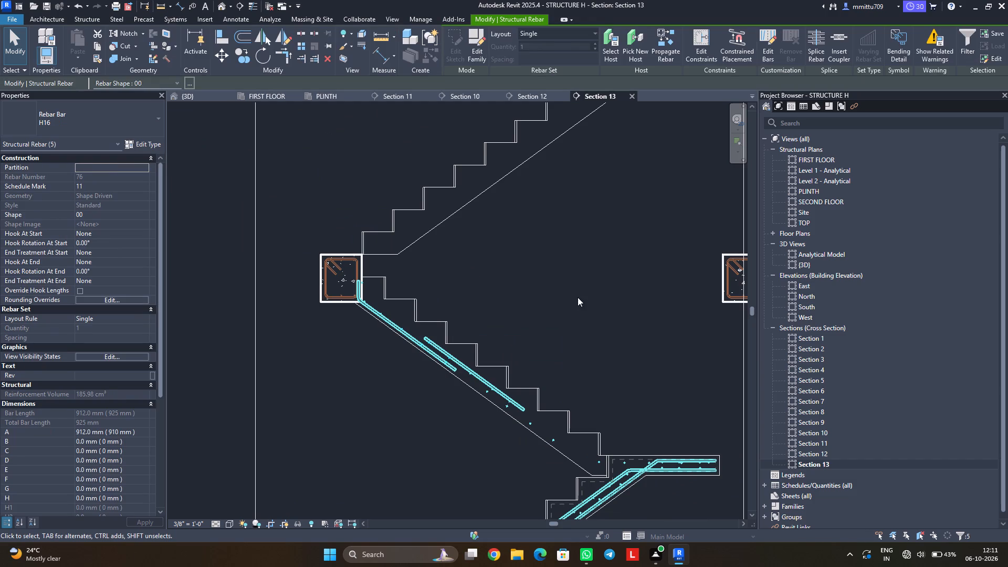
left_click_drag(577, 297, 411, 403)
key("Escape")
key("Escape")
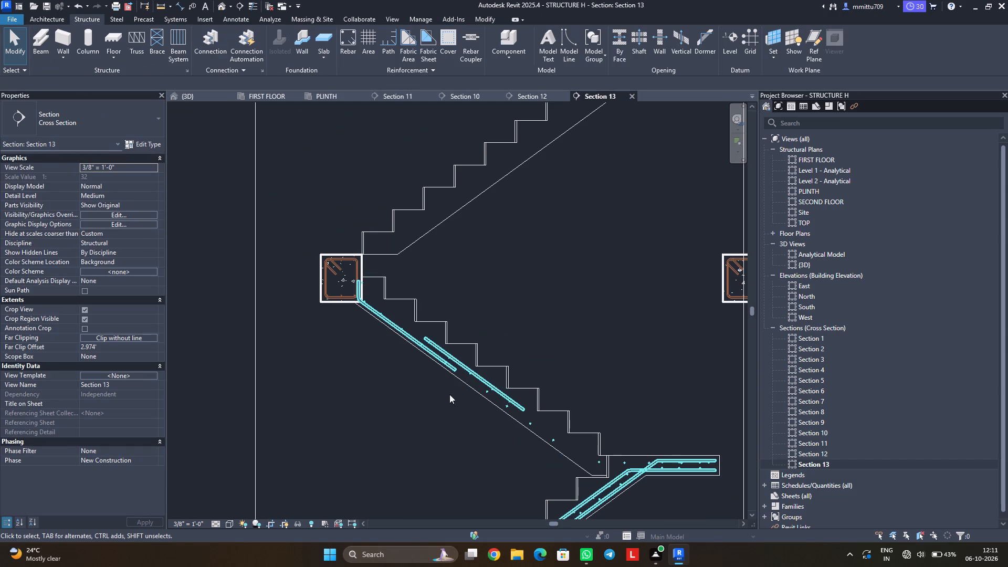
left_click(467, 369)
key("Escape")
Delete the flight's straight H16 main bar, the bent main bar anchored at the beam, and the transverse bar touching the straight one.
scroll(466, 374, "down", 1)
scroll(466, 374, "up", 8)
scroll(466, 374, "down", 1)
scroll(466, 374, "up", 1)
scroll(466, 374, "down", 1)
left_click(479, 366)
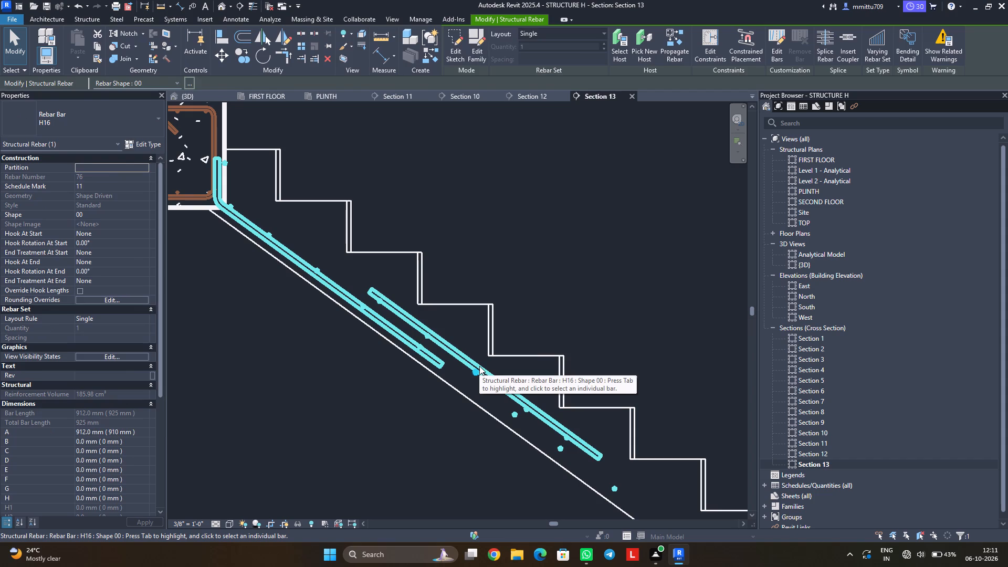
key("Delete")
left_click(479, 370)
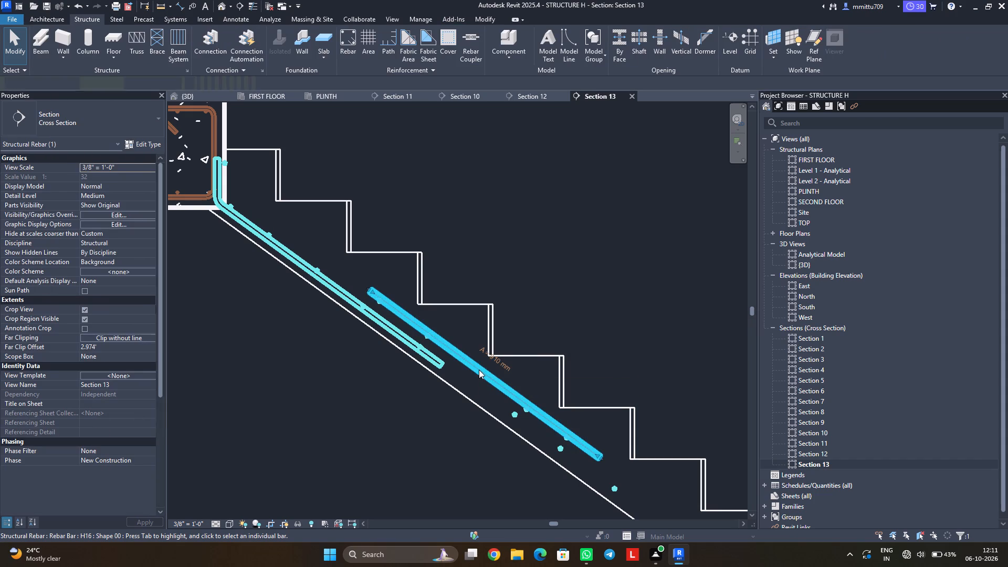
key("Delete")
left_click(424, 356)
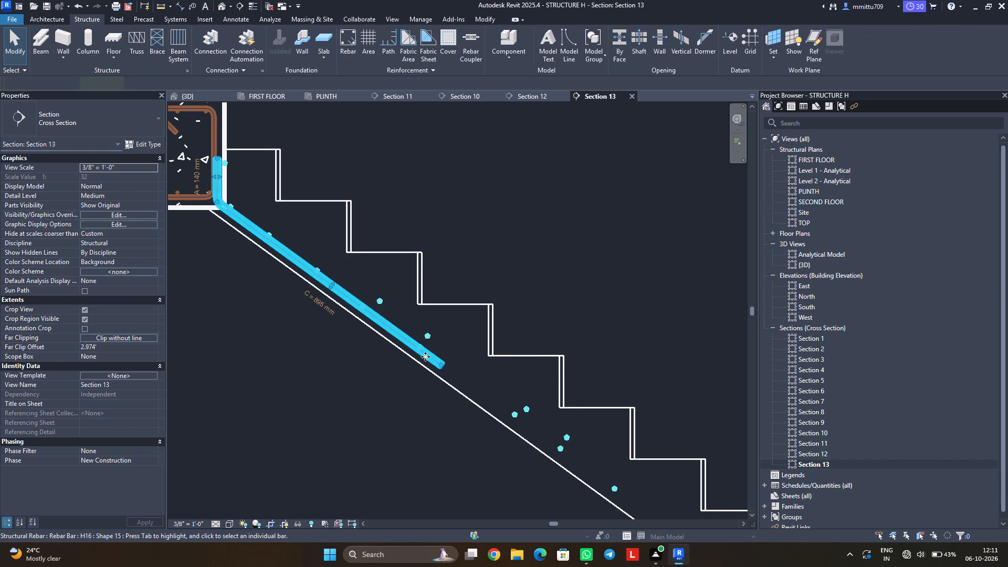
key("Delete")
Delete the H16 transverse bars one by one along the upper half of the descending flight, up to the beam.
left_click_drag(440, 345, 395, 310)
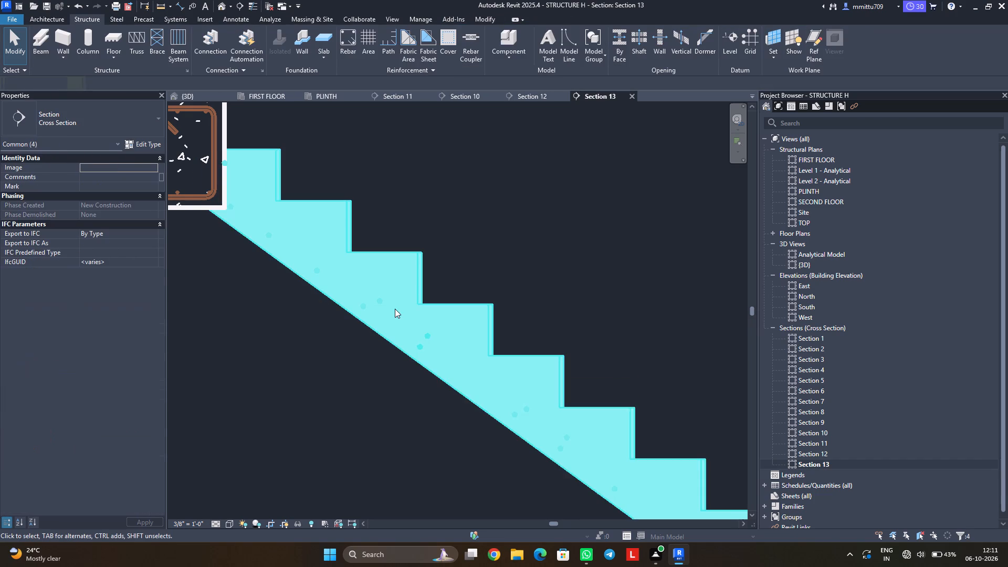
key("Escape")
left_click(420, 342)
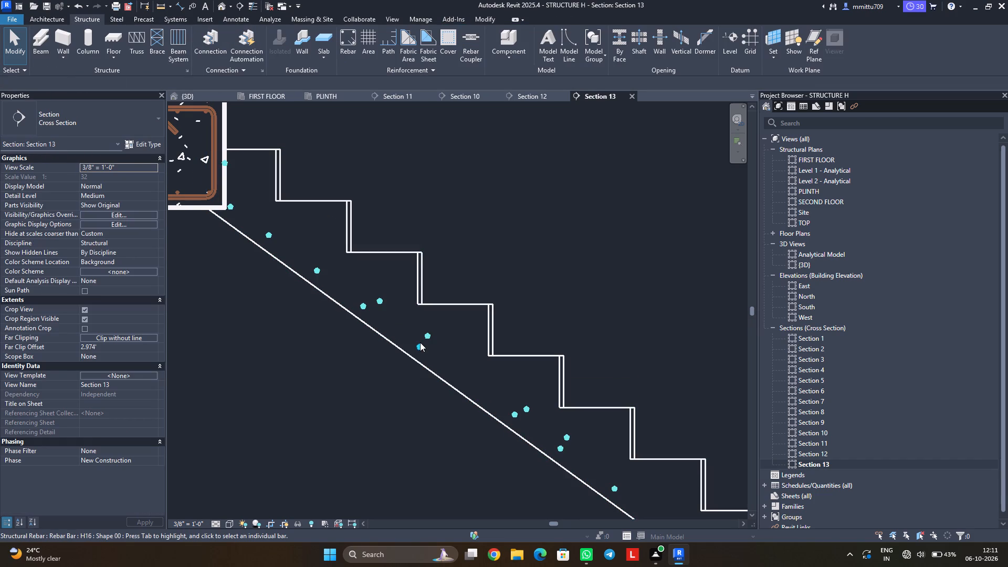
key("Delete")
left_click(422, 332)
key("Delete")
left_click(387, 301)
key("Delete")
left_click(367, 303)
key("Delete")
left_click(323, 270)
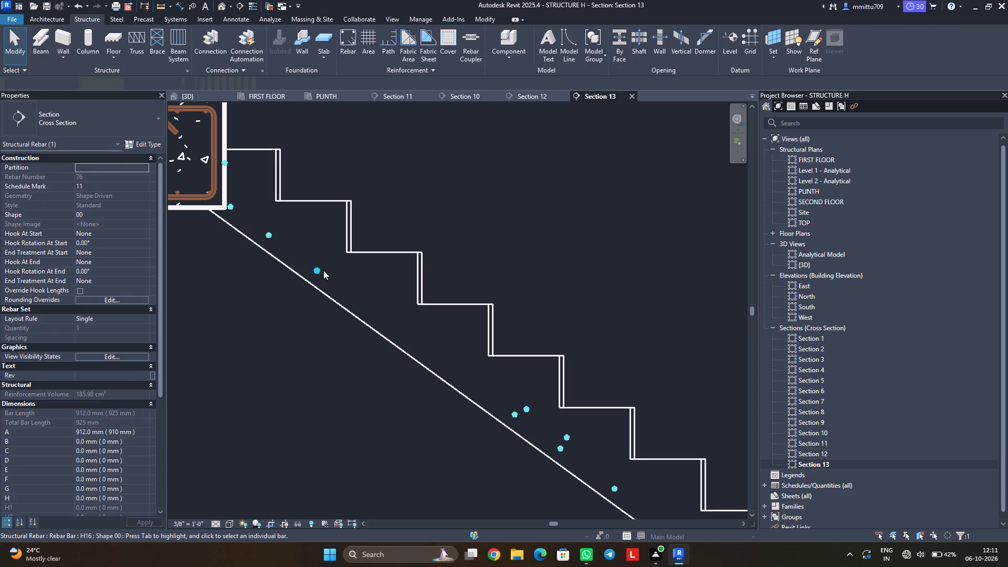
key("Delete")
left_click(273, 233)
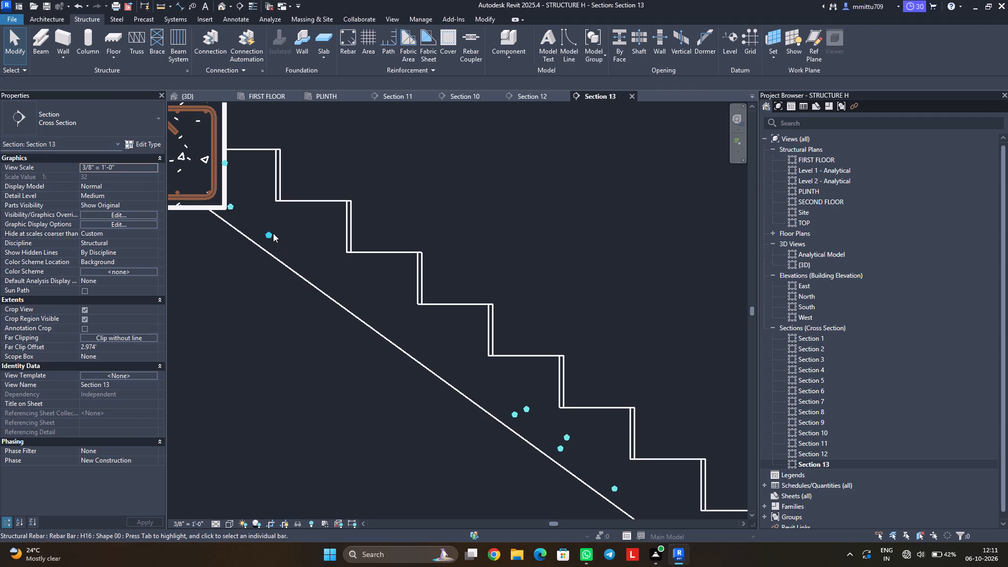
key("Delete")
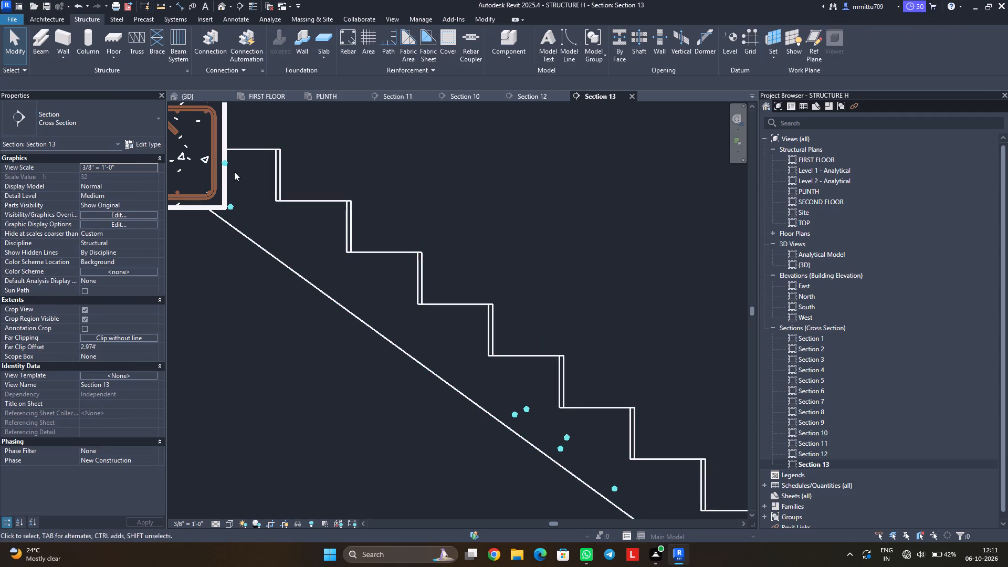
left_click(226, 163)
key("Delete")
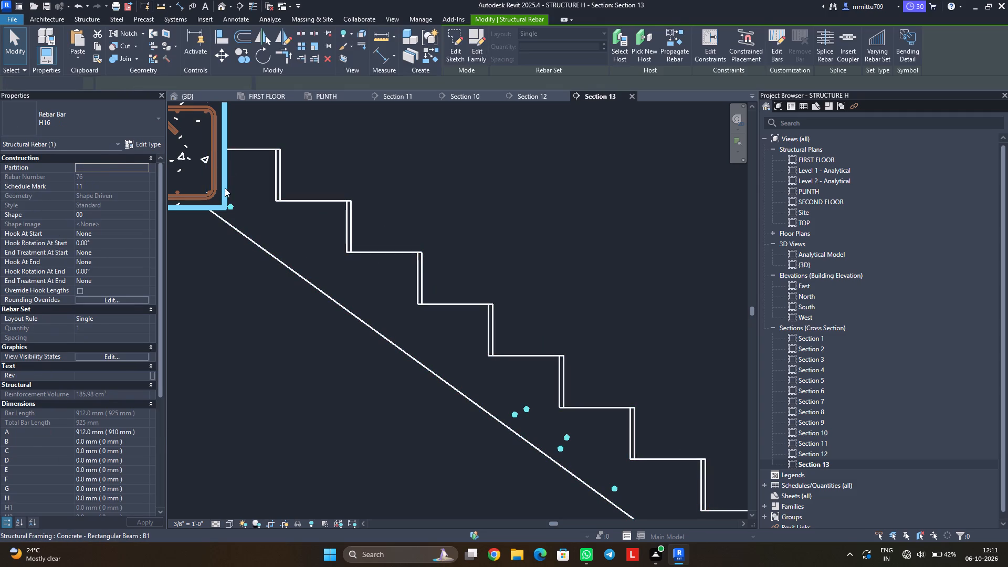
left_click(232, 203)
key("Delete")
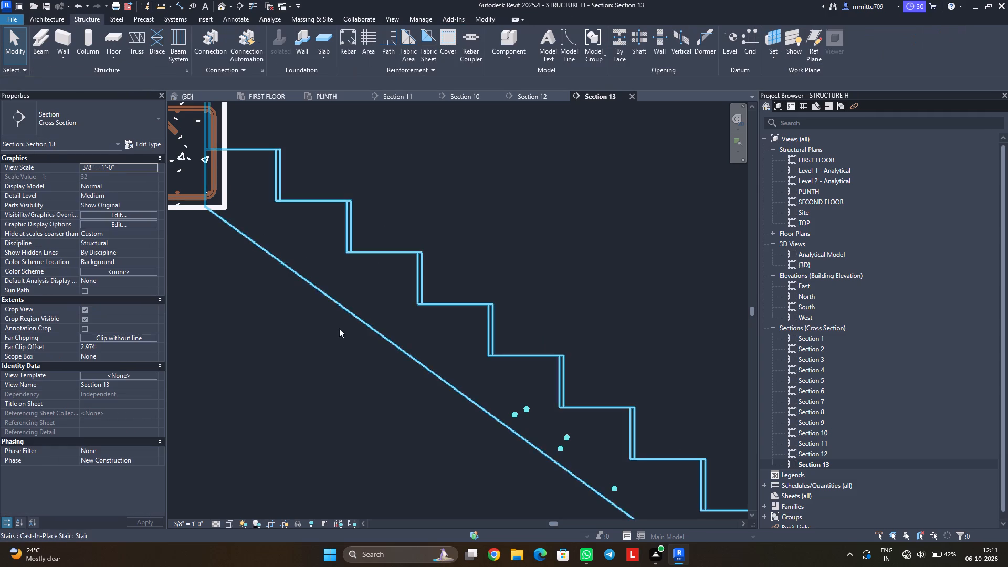
Delete the H16 transverse bars scattered along the lower half of the descending flight, stopping short of its foot.
middle_click_drag(430, 471, 244, 255)
scroll(244, 255, "up", 1)
left_click(458, 278)
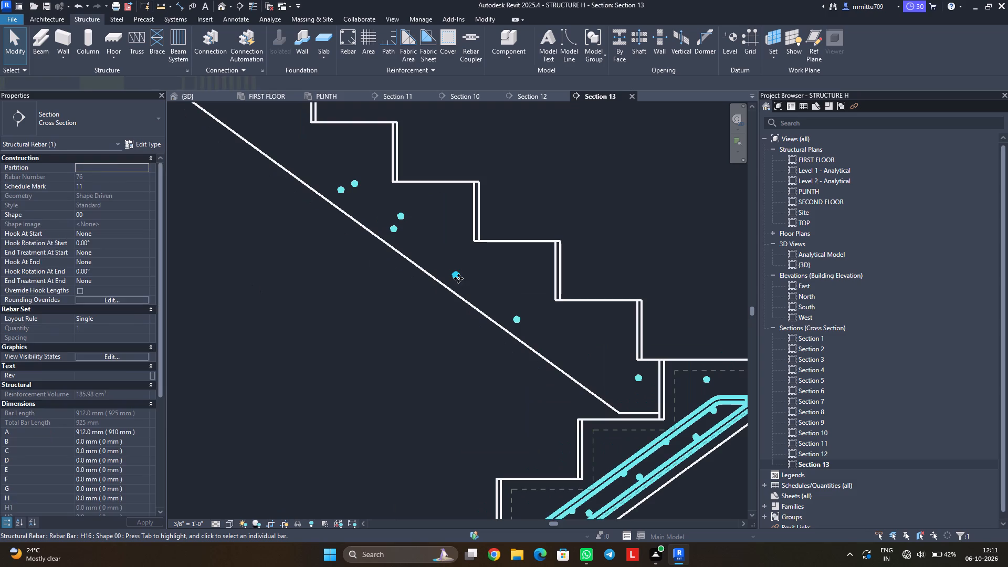
key("Delete")
left_click(393, 223)
key("Delete")
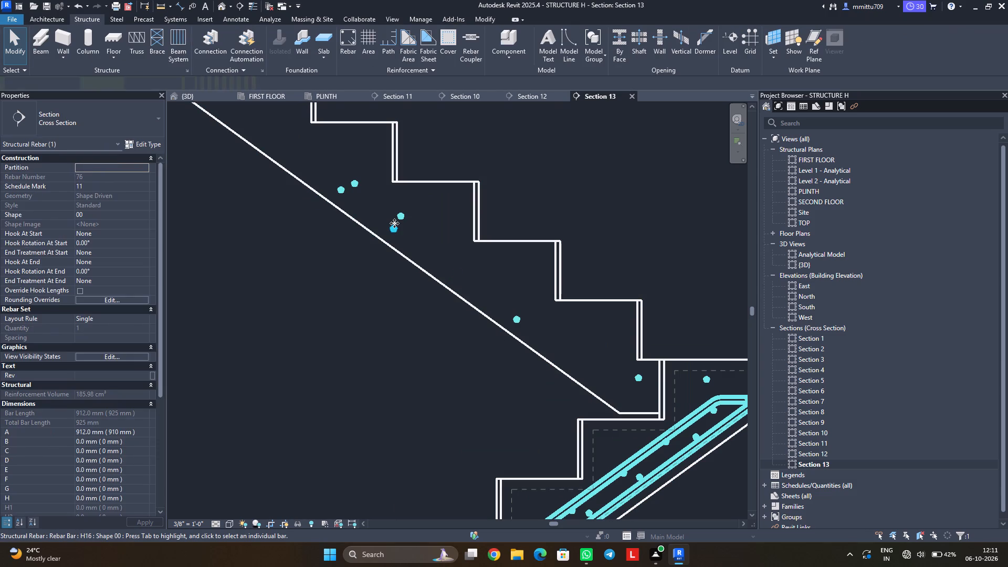
left_click(395, 217)
key("Delete")
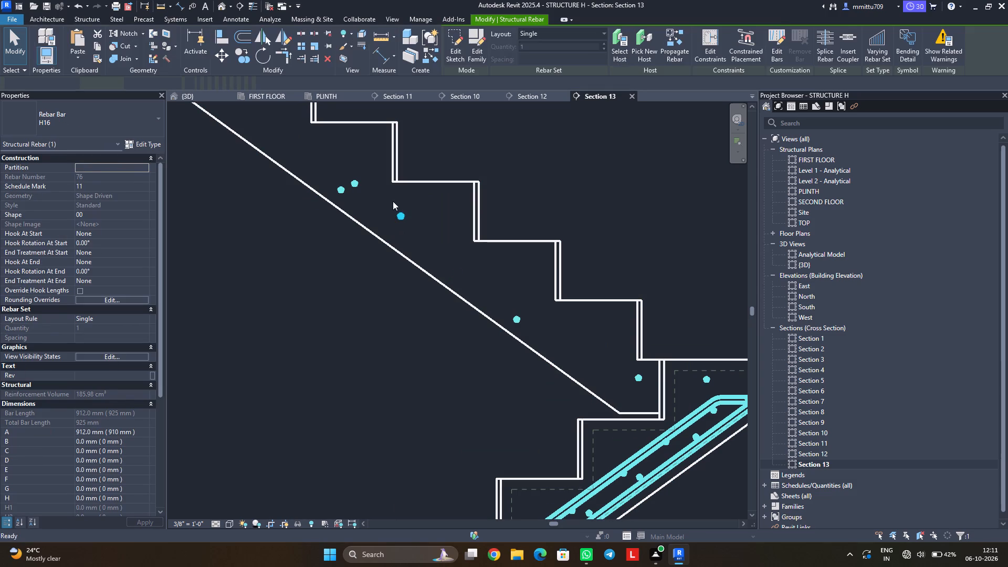
left_click(351, 182)
key("Delete")
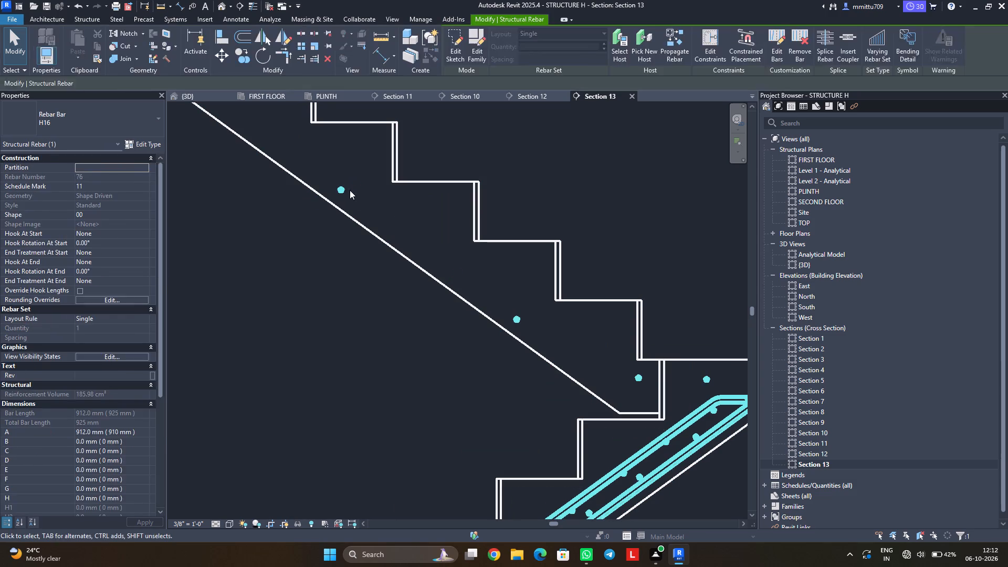
left_click(341, 185)
key("Delete")
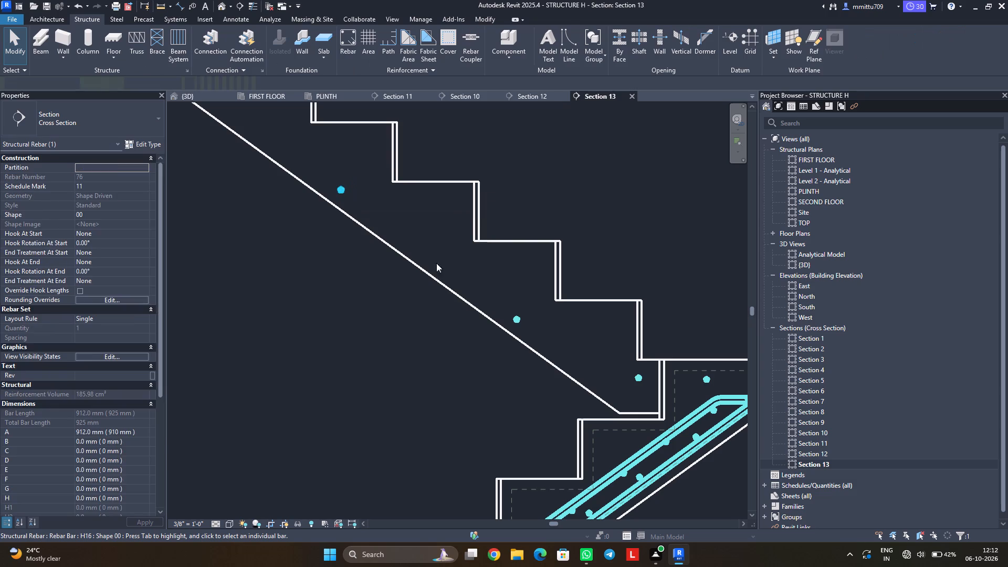
left_click(521, 318)
key("Delete")
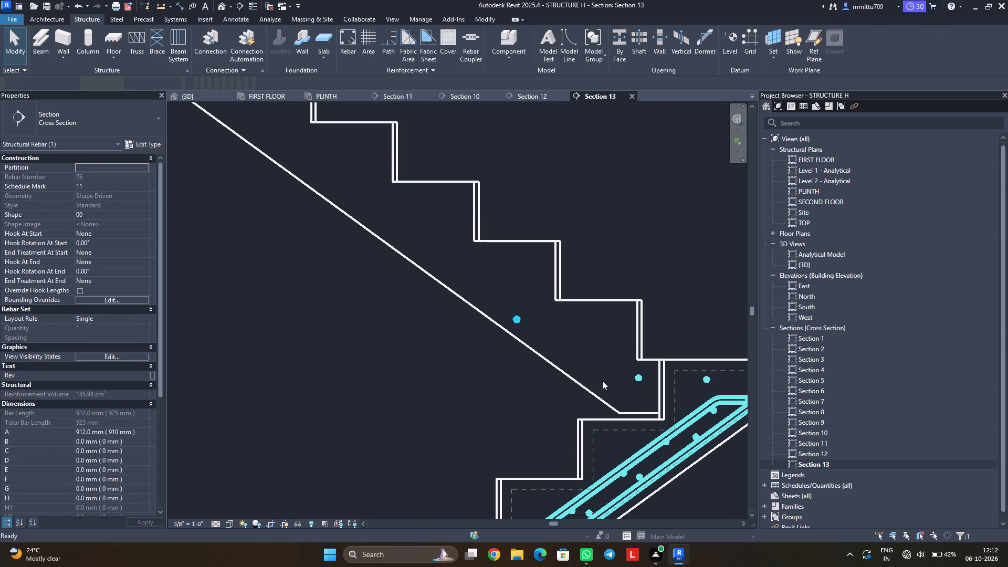
Delete the stray H16 transverse bars at the foot of the descending flight and at the start of the landing.
left_click(638, 375)
key("Delete")
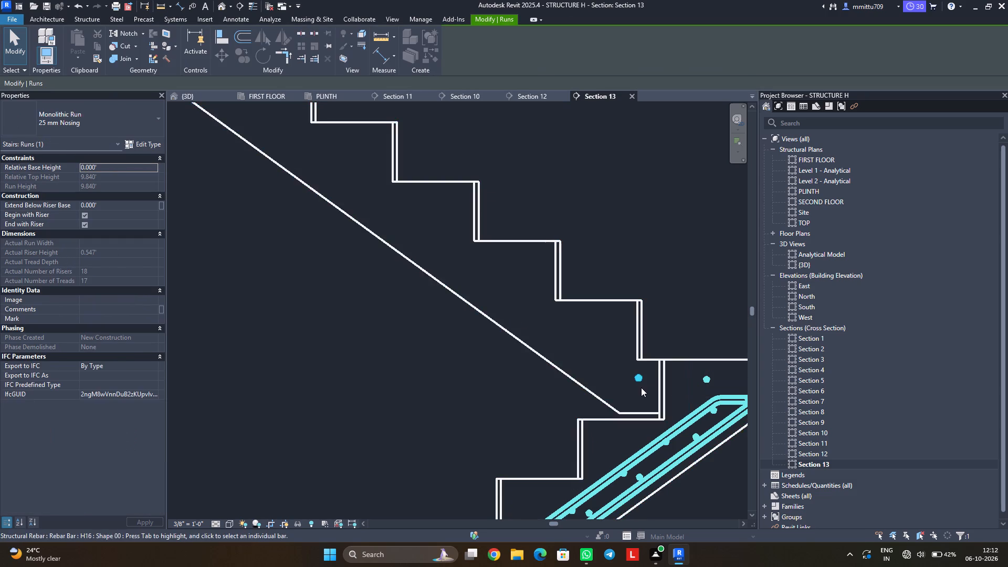
middle_click_drag(641, 387, 509, 407)
left_click(574, 402)
key("Delete")
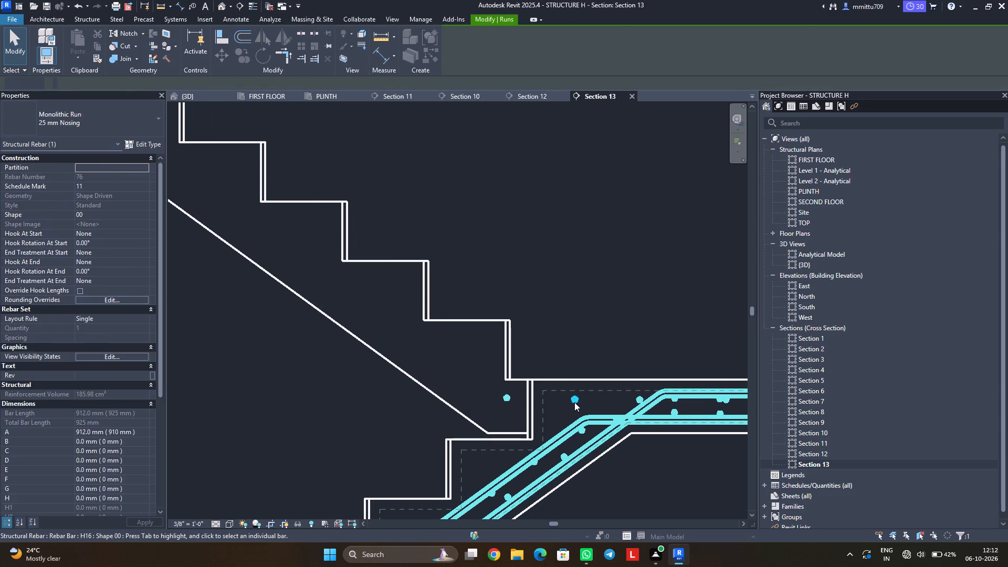
left_click(505, 398)
key("Delete")
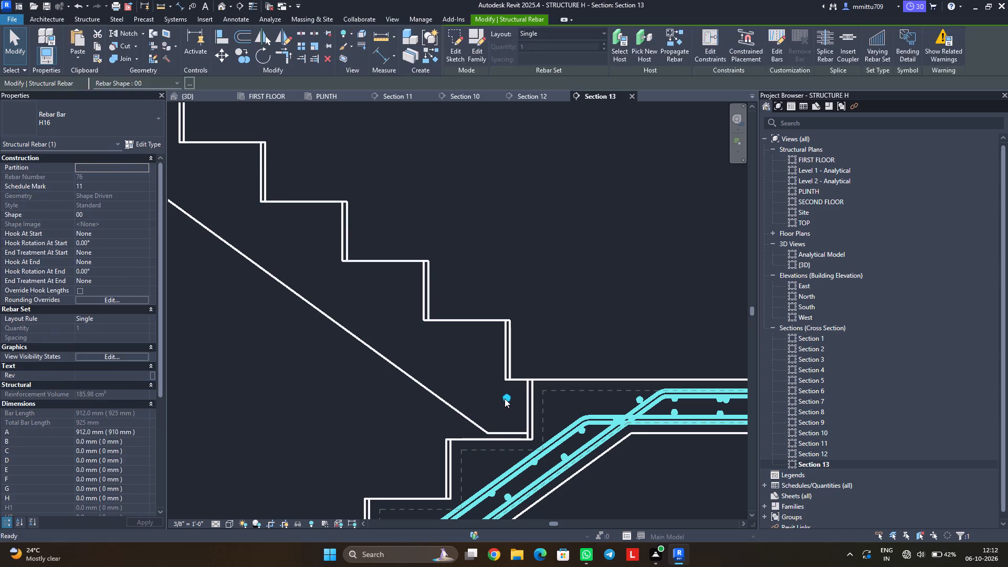
left_click(635, 397)
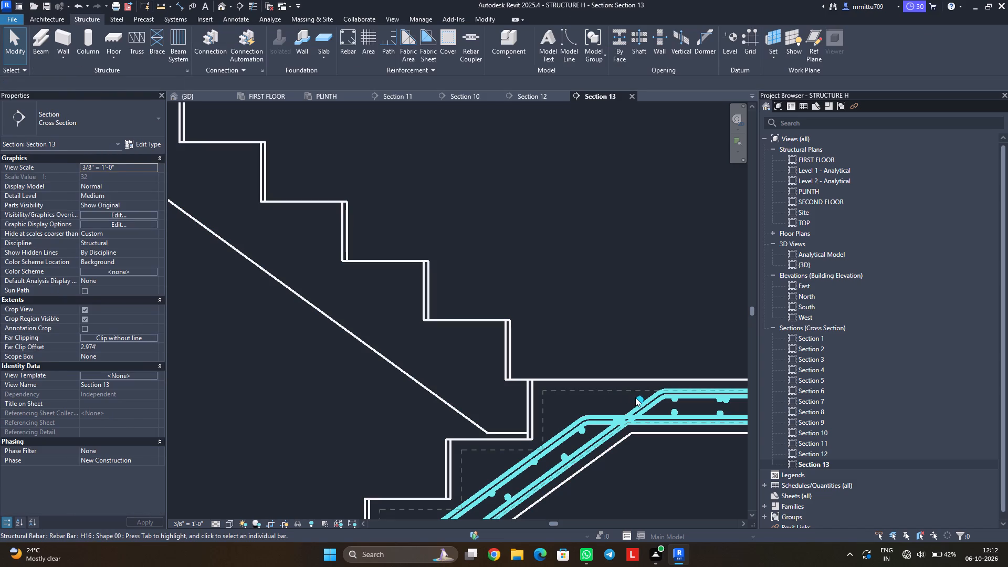
key("Delete")
Delete the two extra H16 transverse bars beneath the landing's top main bar, keeping the regularly paired ones.
scroll(635, 397, "down", 3)
middle_click_drag(645, 421, 523, 448)
scroll(563, 425, "up", 12)
left_click(599, 433)
key("Delete")
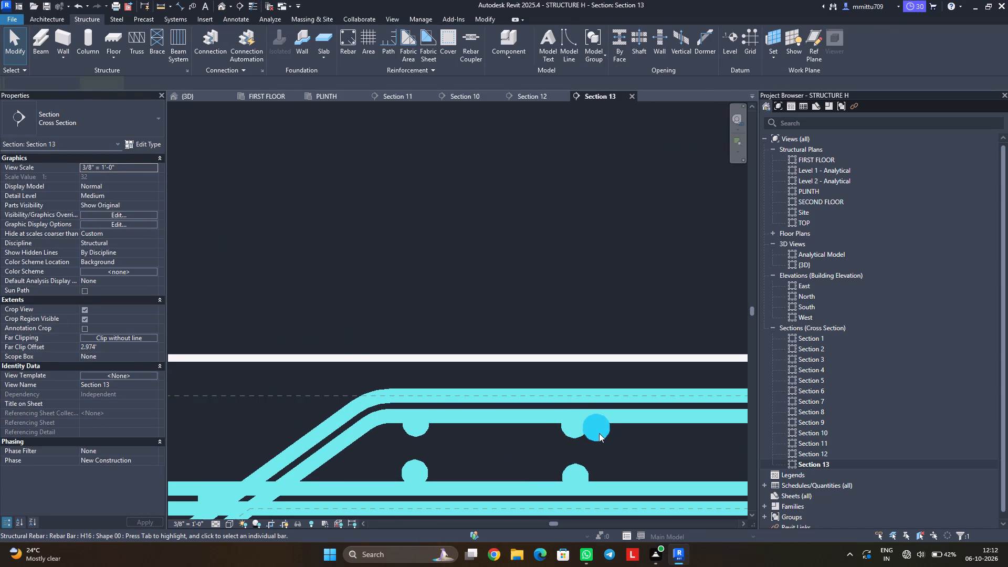
middle_click_drag(631, 466, 391, 410)
left_click(600, 376)
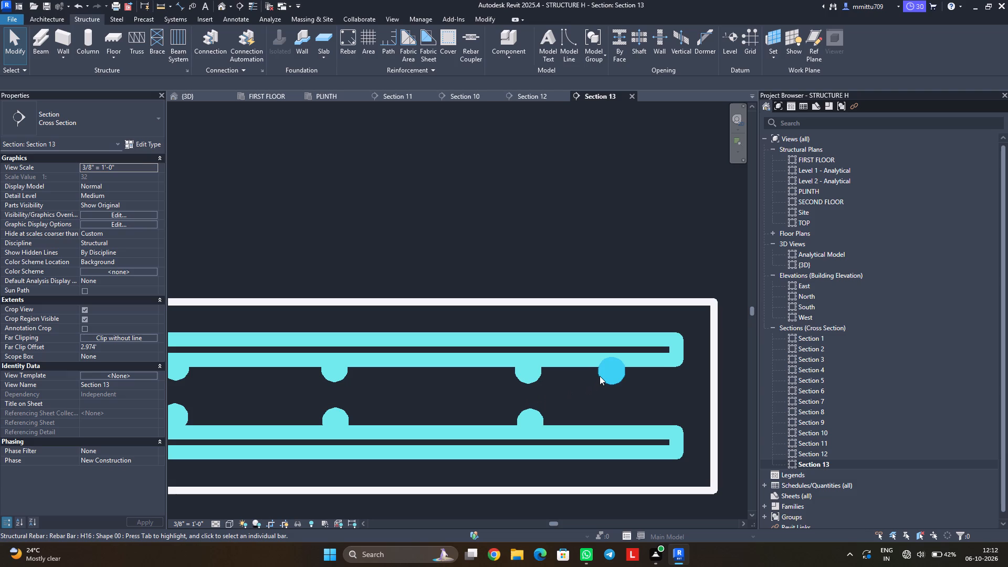
key("Delete")
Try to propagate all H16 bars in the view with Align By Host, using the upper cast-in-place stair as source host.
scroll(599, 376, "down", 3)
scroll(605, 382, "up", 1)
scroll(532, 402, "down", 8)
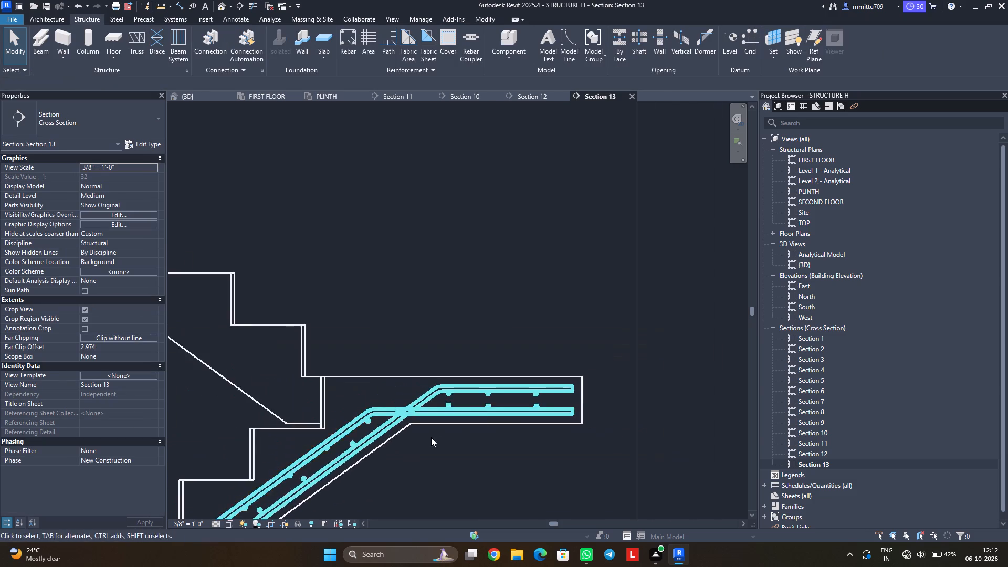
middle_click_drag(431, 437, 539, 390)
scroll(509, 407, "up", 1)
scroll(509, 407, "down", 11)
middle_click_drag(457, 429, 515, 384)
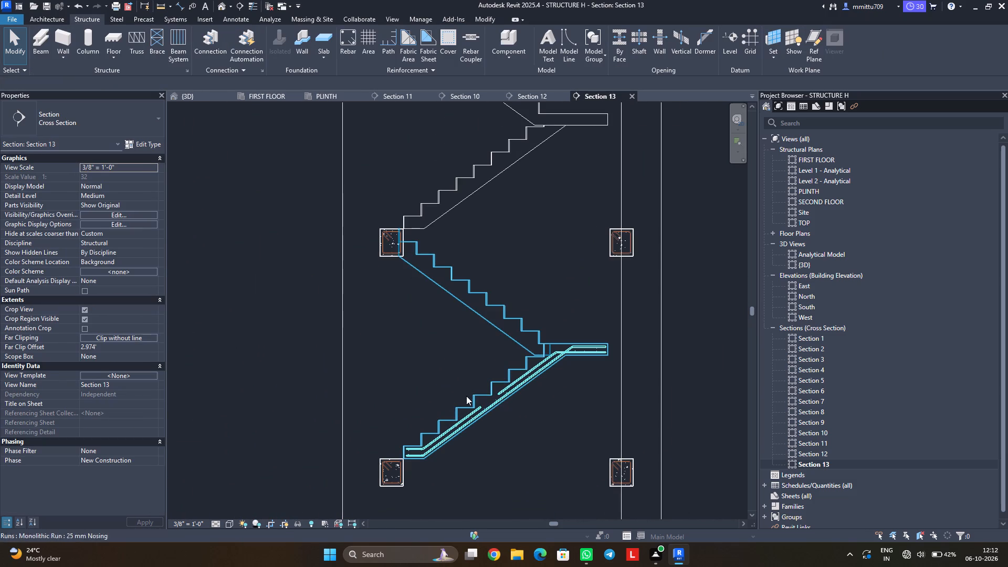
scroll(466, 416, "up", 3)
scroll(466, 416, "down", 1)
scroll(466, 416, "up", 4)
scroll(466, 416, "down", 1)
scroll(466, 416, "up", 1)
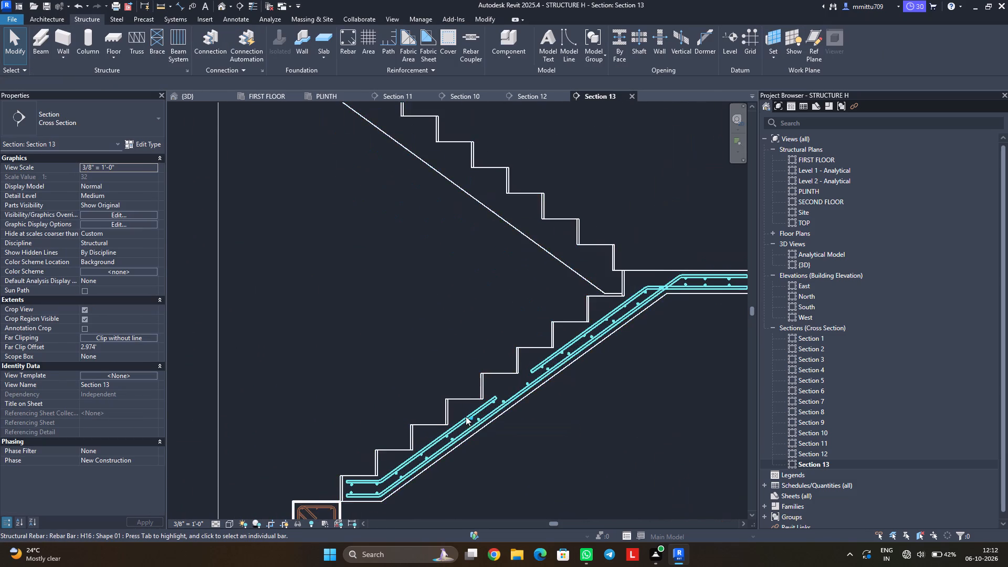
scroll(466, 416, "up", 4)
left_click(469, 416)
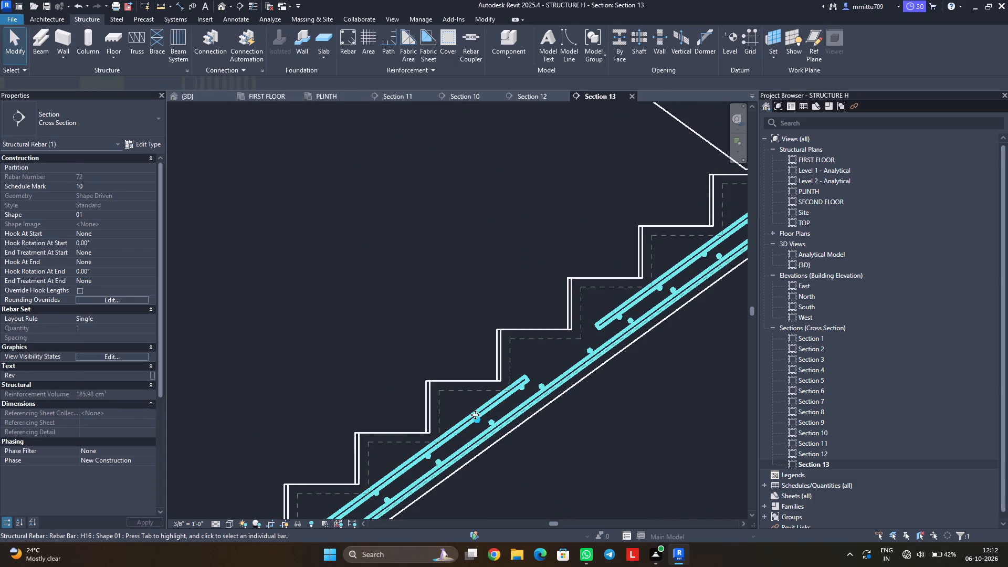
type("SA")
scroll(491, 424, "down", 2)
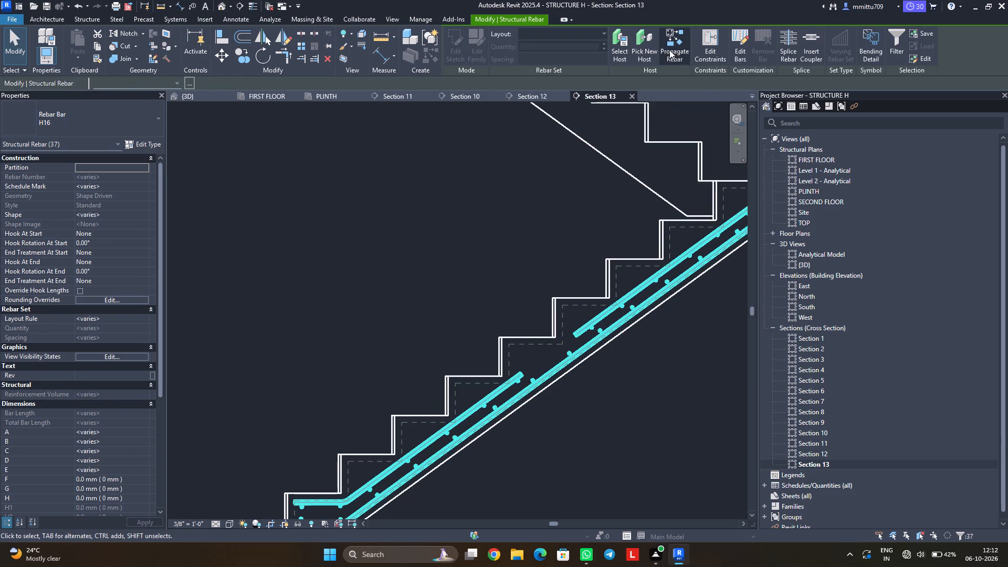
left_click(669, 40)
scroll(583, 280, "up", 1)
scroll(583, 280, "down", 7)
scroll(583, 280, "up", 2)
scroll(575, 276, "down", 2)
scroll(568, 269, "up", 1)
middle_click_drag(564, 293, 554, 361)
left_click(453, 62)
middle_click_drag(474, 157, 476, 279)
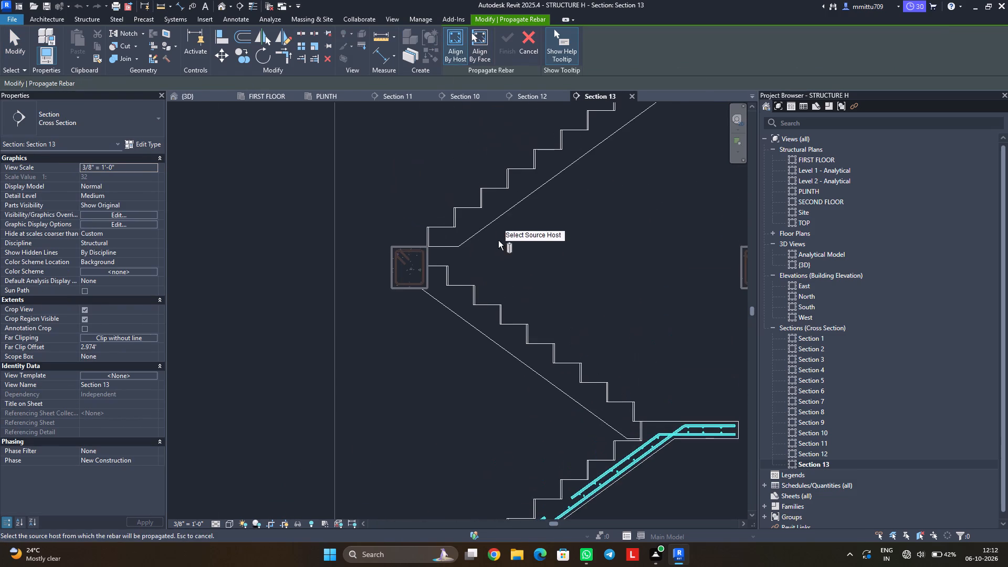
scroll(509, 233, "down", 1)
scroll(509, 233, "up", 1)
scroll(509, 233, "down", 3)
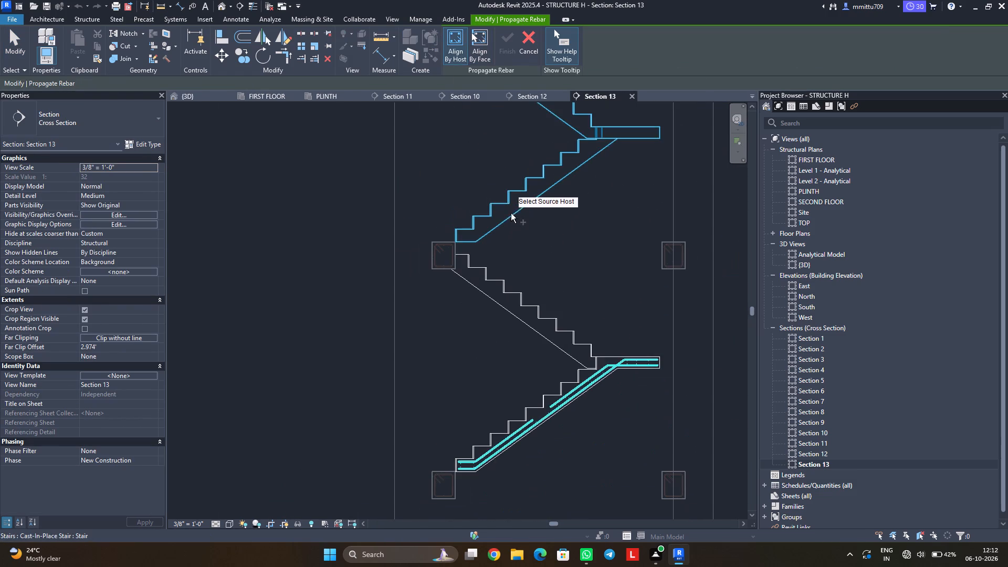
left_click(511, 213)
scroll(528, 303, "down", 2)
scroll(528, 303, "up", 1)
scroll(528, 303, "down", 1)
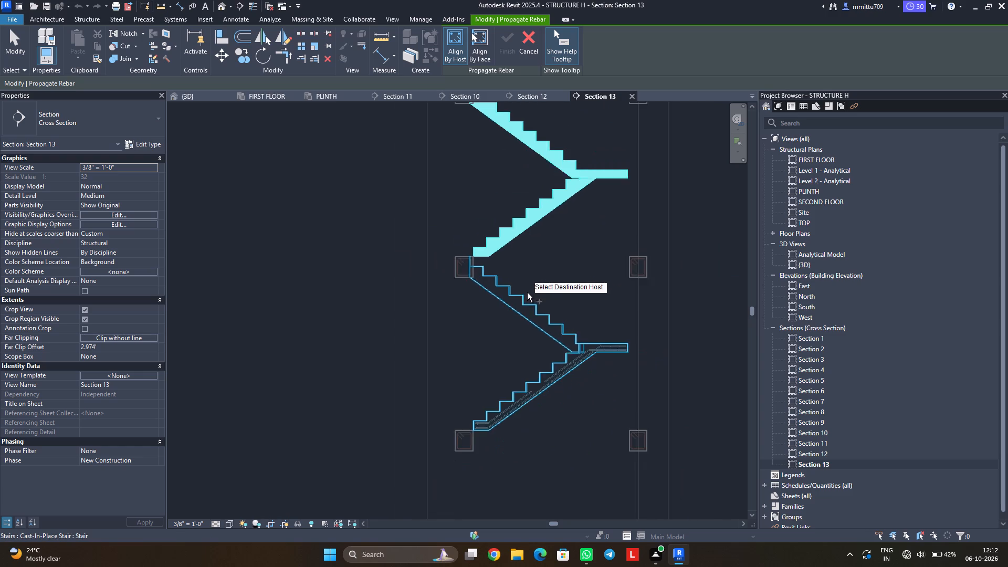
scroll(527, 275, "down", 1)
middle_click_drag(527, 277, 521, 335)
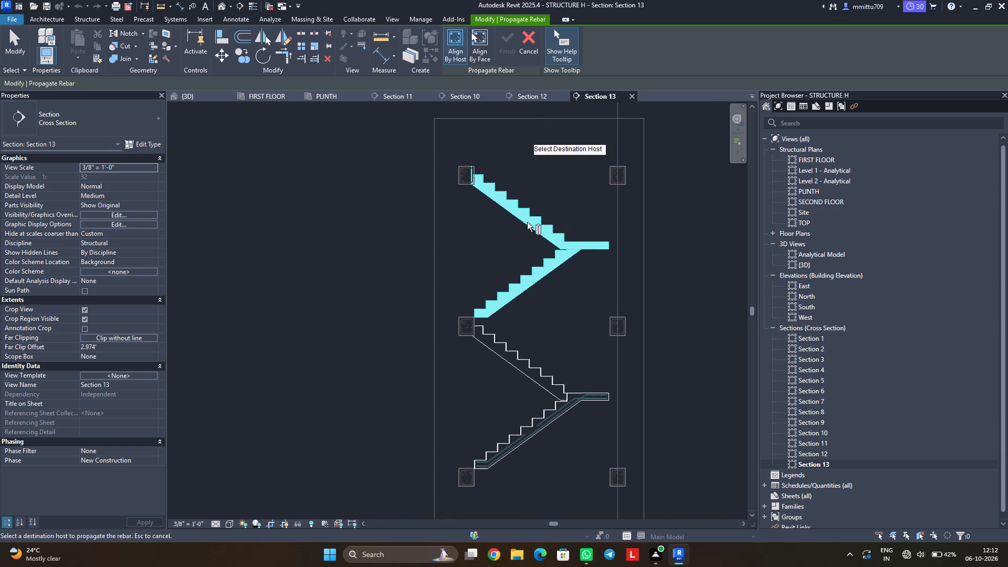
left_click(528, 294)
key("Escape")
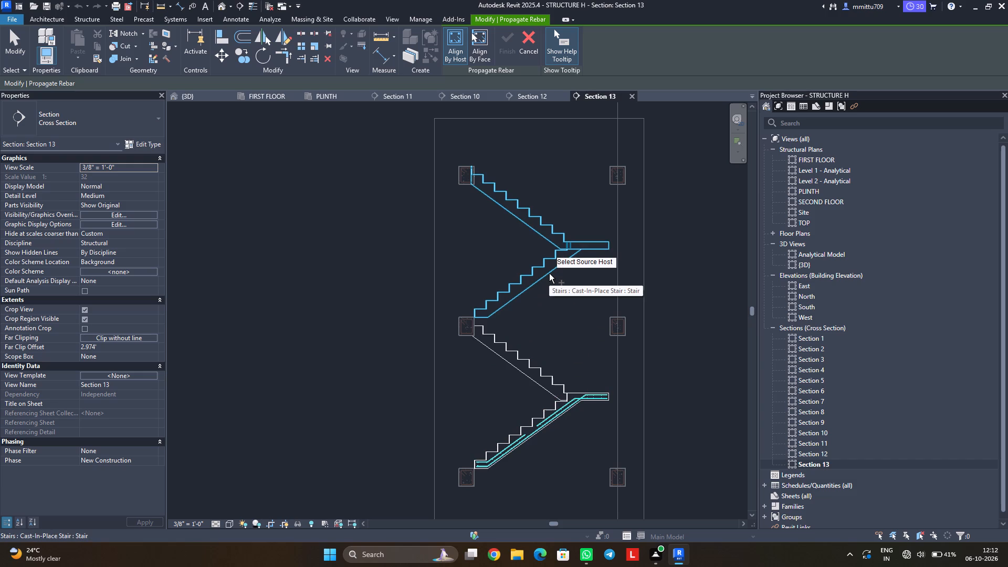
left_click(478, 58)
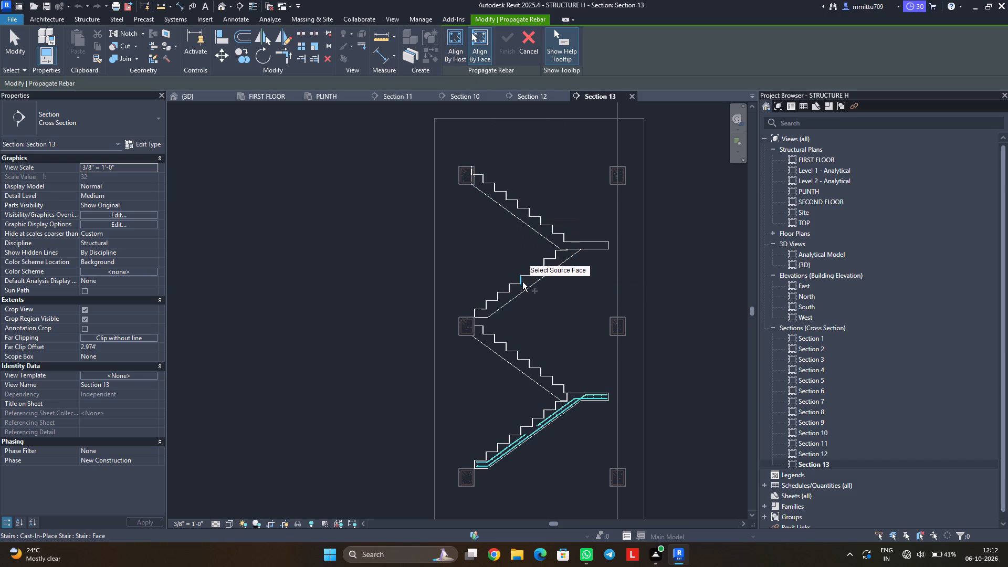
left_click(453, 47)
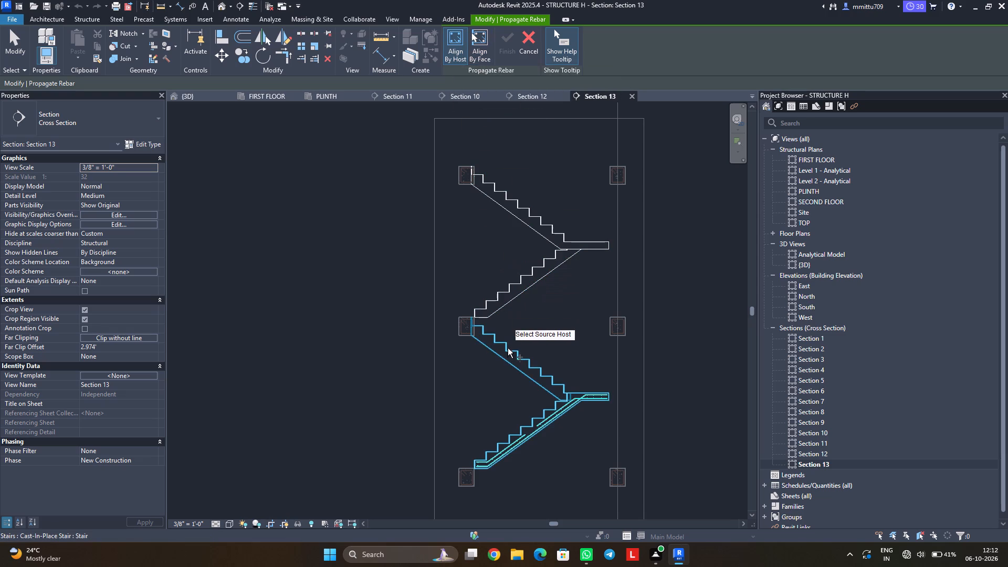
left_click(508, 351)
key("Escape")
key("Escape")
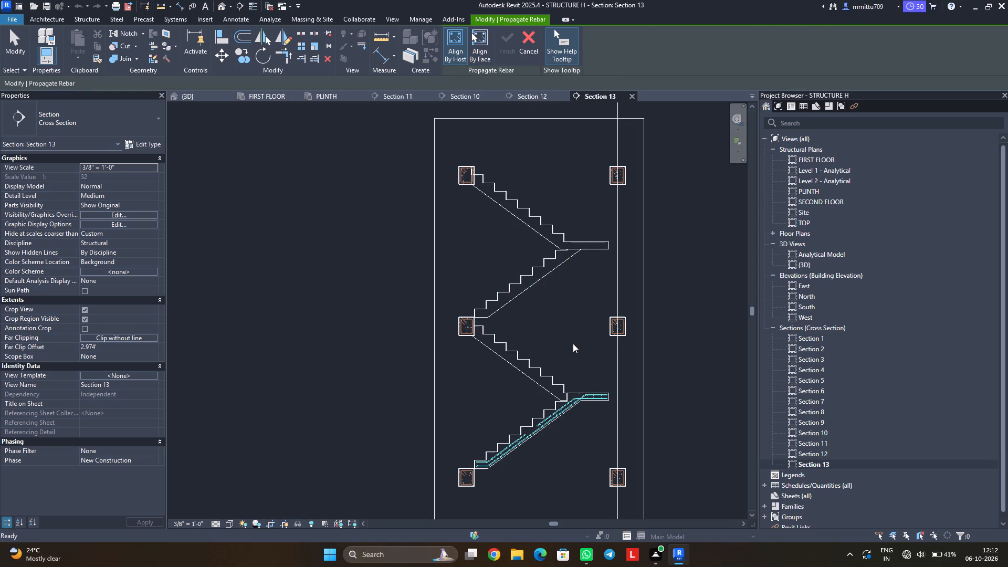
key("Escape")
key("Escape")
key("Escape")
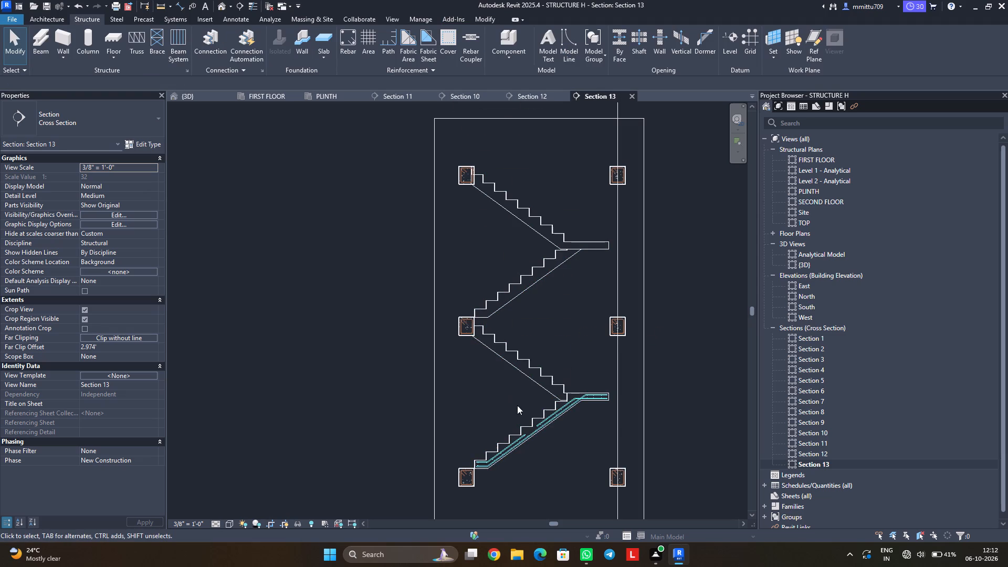
Examine the lower stair's H16 bars where the ascending flight meets the landing.
scroll(523, 413, "down", 4)
scroll(526, 424, "up", 4)
scroll(526, 424, "down", 1)
scroll(526, 424, "up", 4)
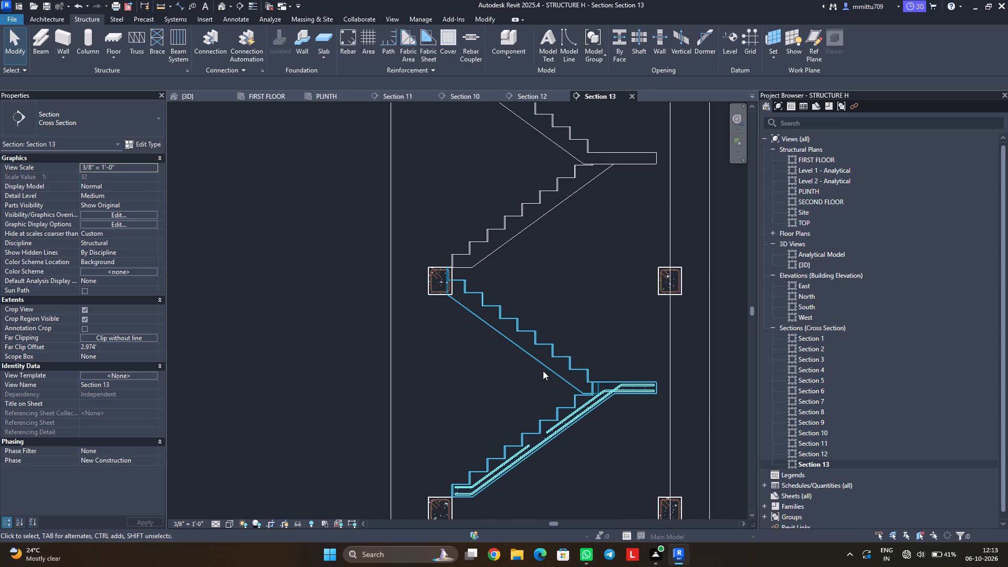
scroll(600, 390, "up", 9)
middle_click_drag(602, 392, 535, 377)
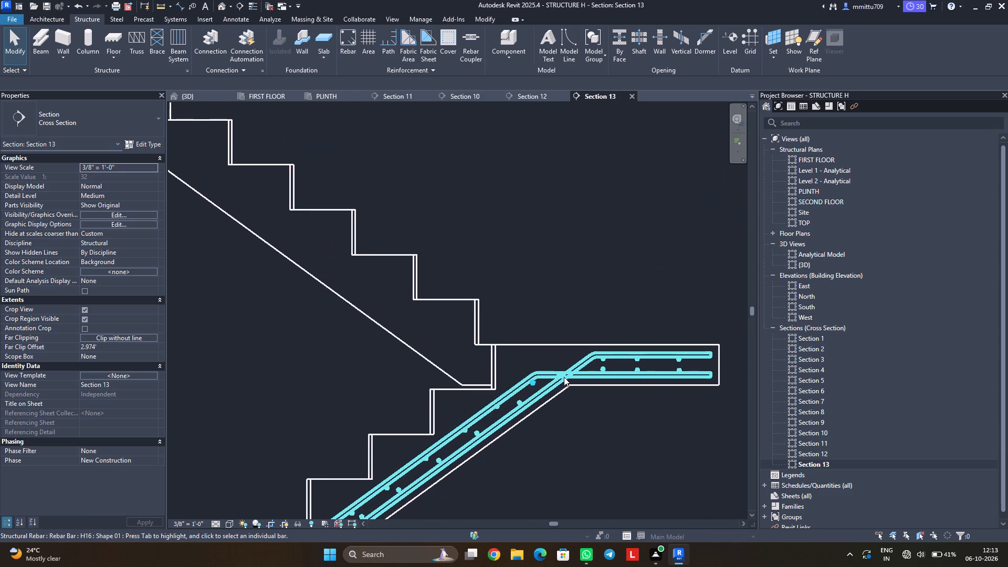
scroll(610, 374, "up", 2)
scroll(610, 374, "down", 1)
scroll(610, 374, "up", 4)
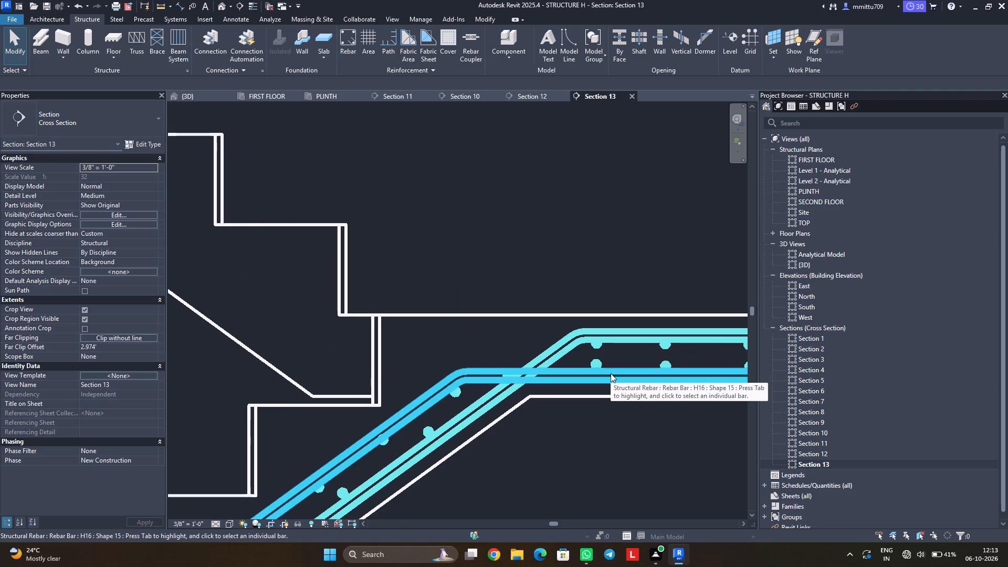
scroll(611, 373, "down", 3)
middle_click_drag(610, 385, 584, 365)
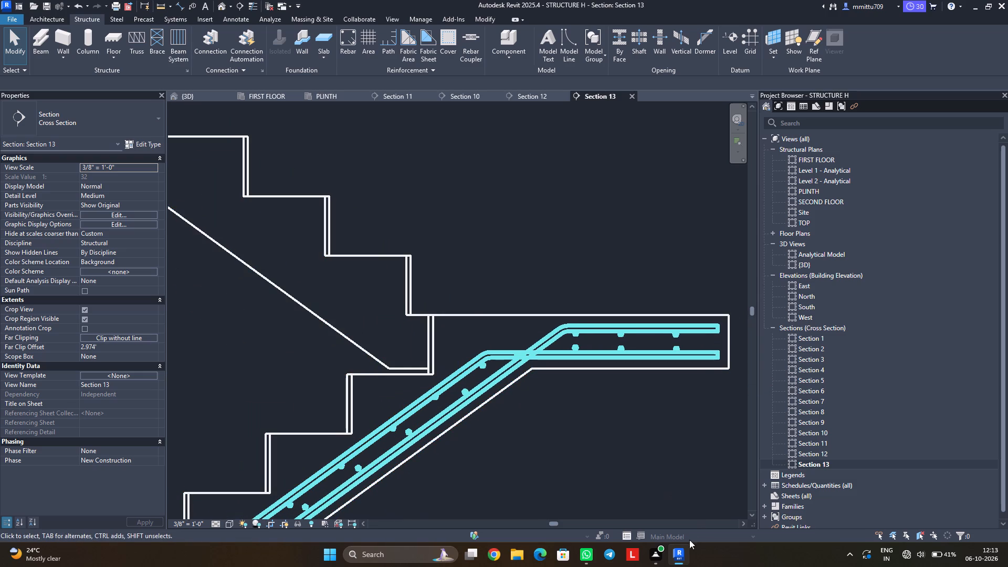